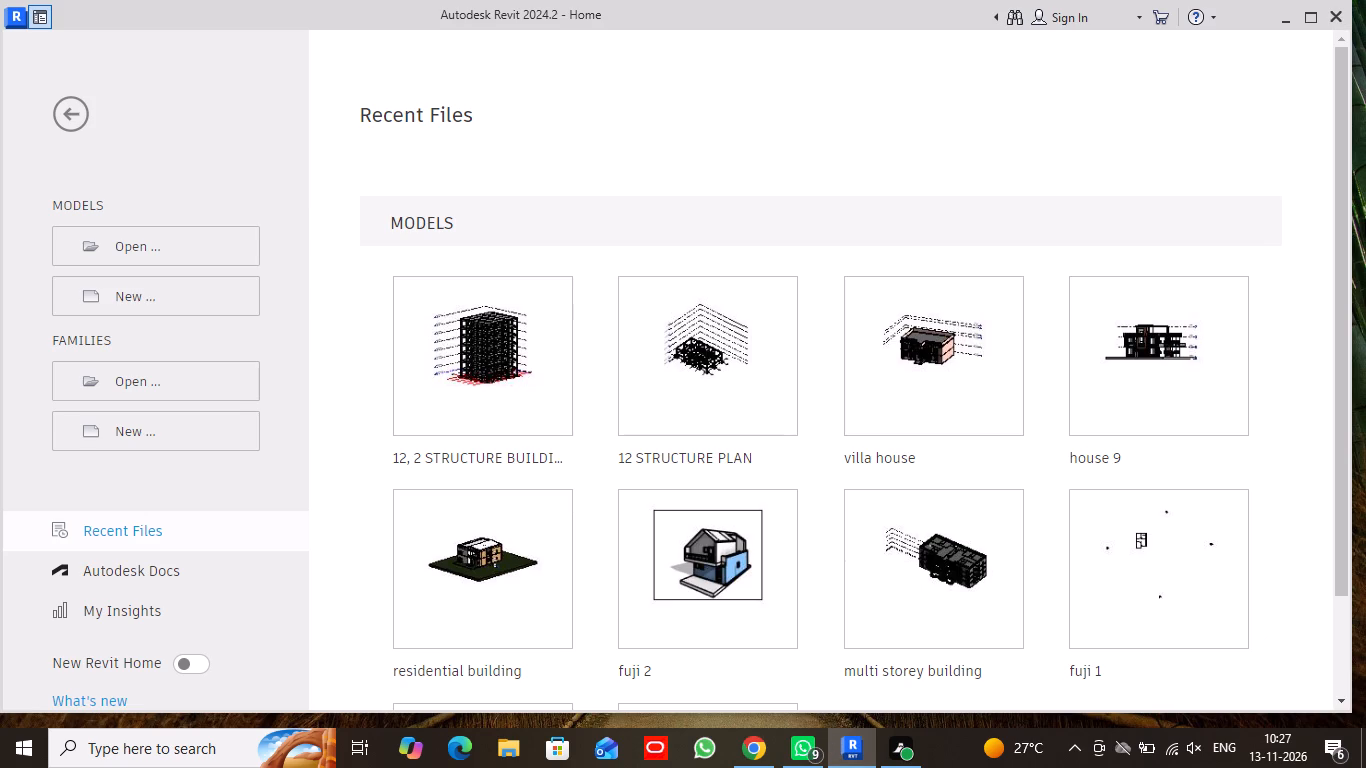
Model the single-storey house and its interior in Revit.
Create a new project model based on the Architectural Template.
left_click(1308, 18)
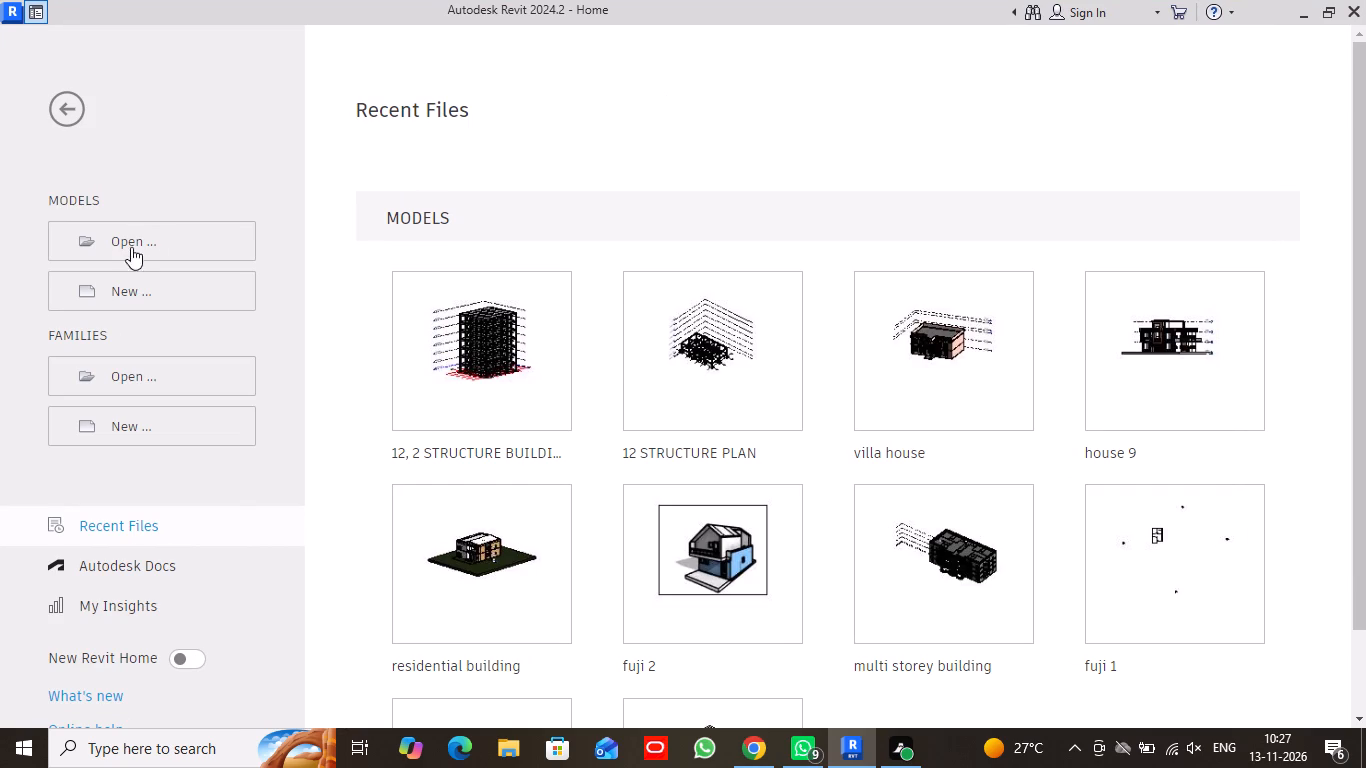
left_click(146, 287)
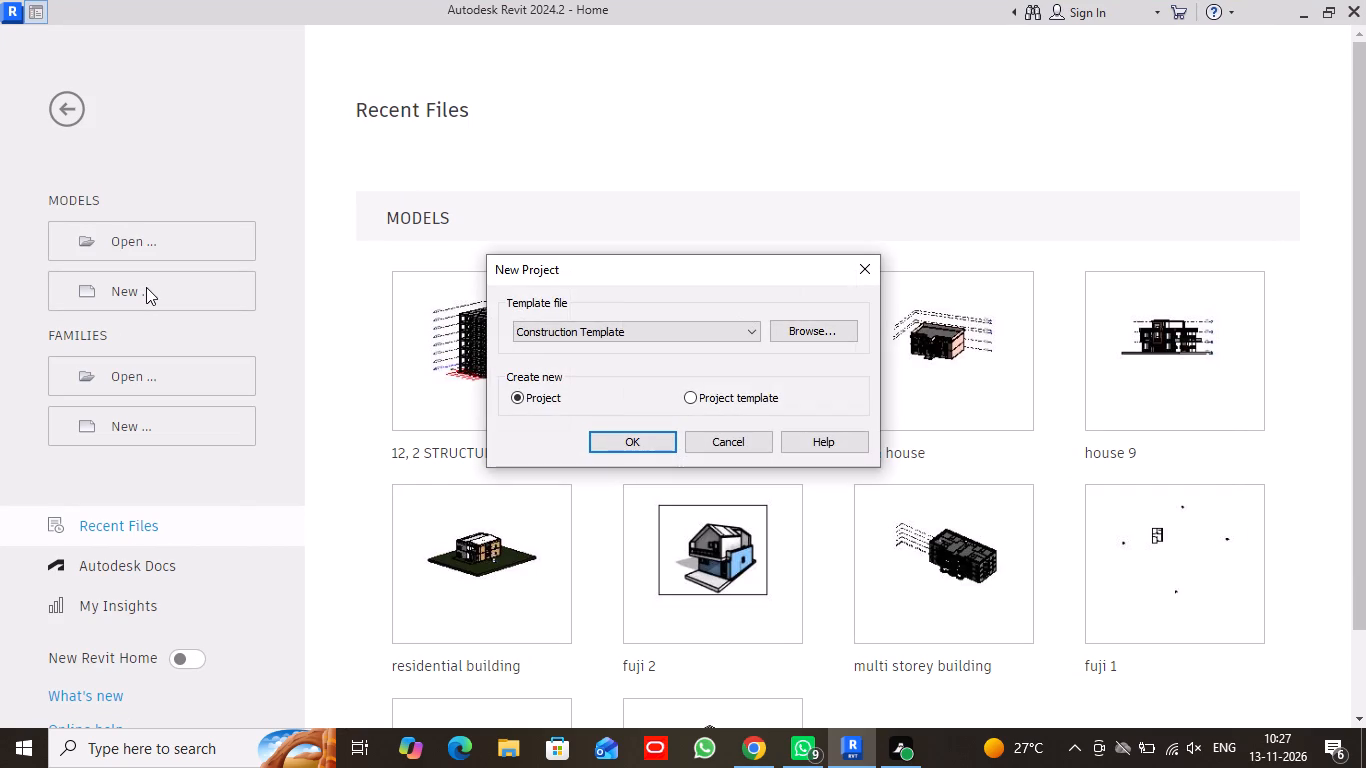
left_click(751, 330)
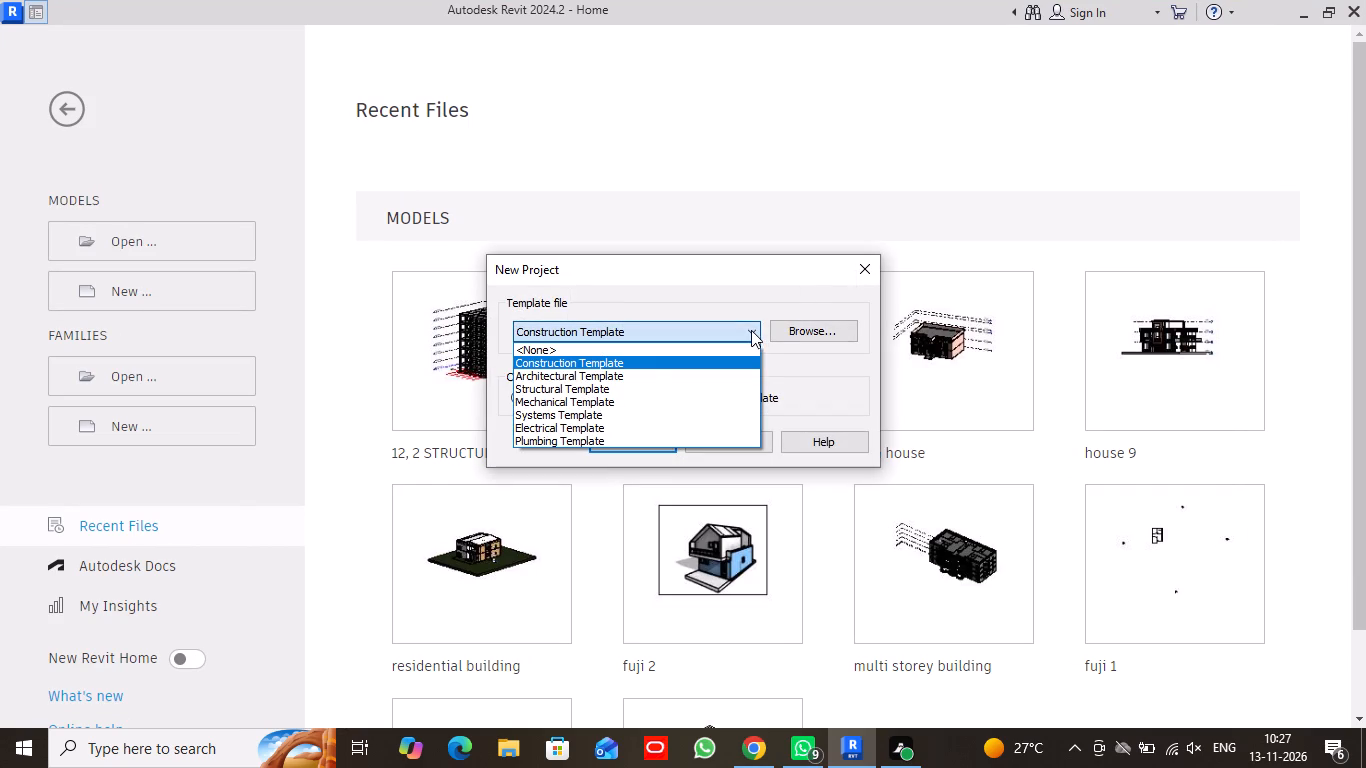
left_click(643, 376)
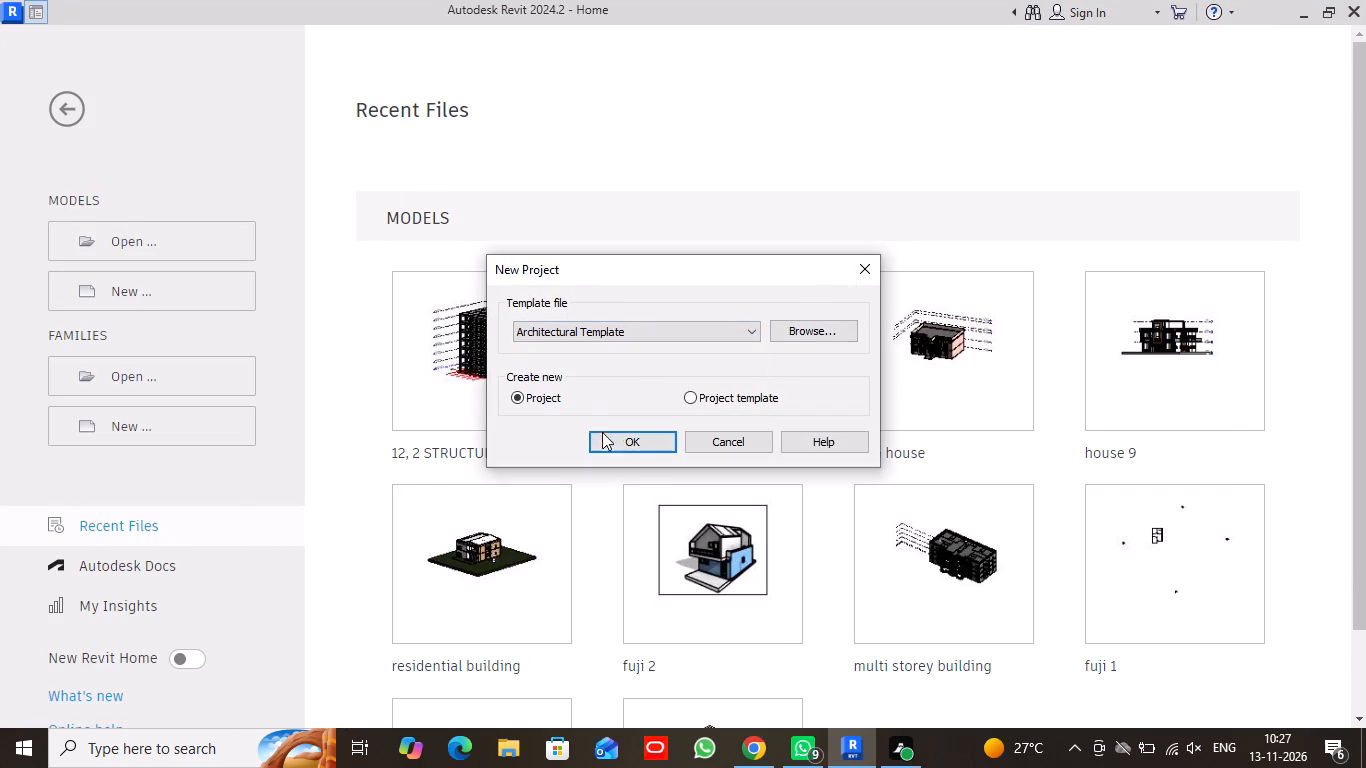
left_click(615, 440)
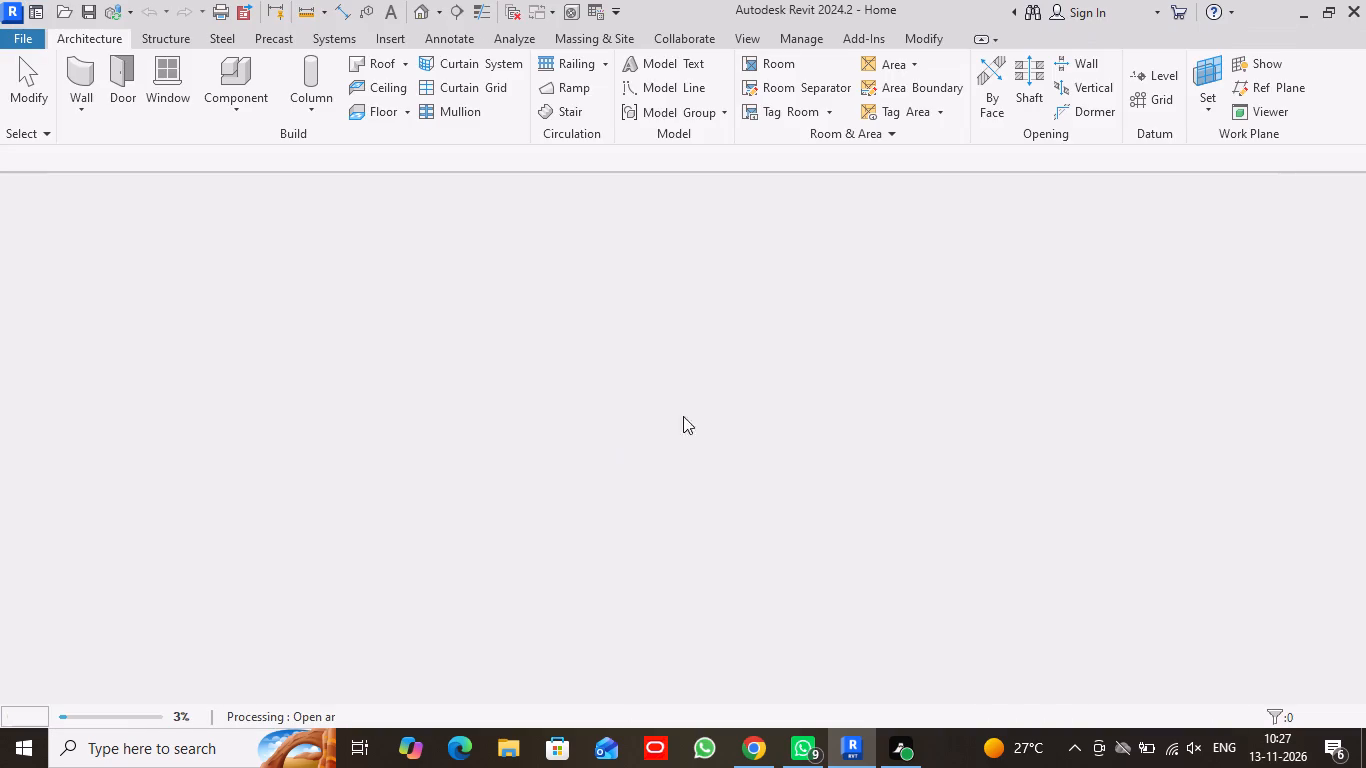
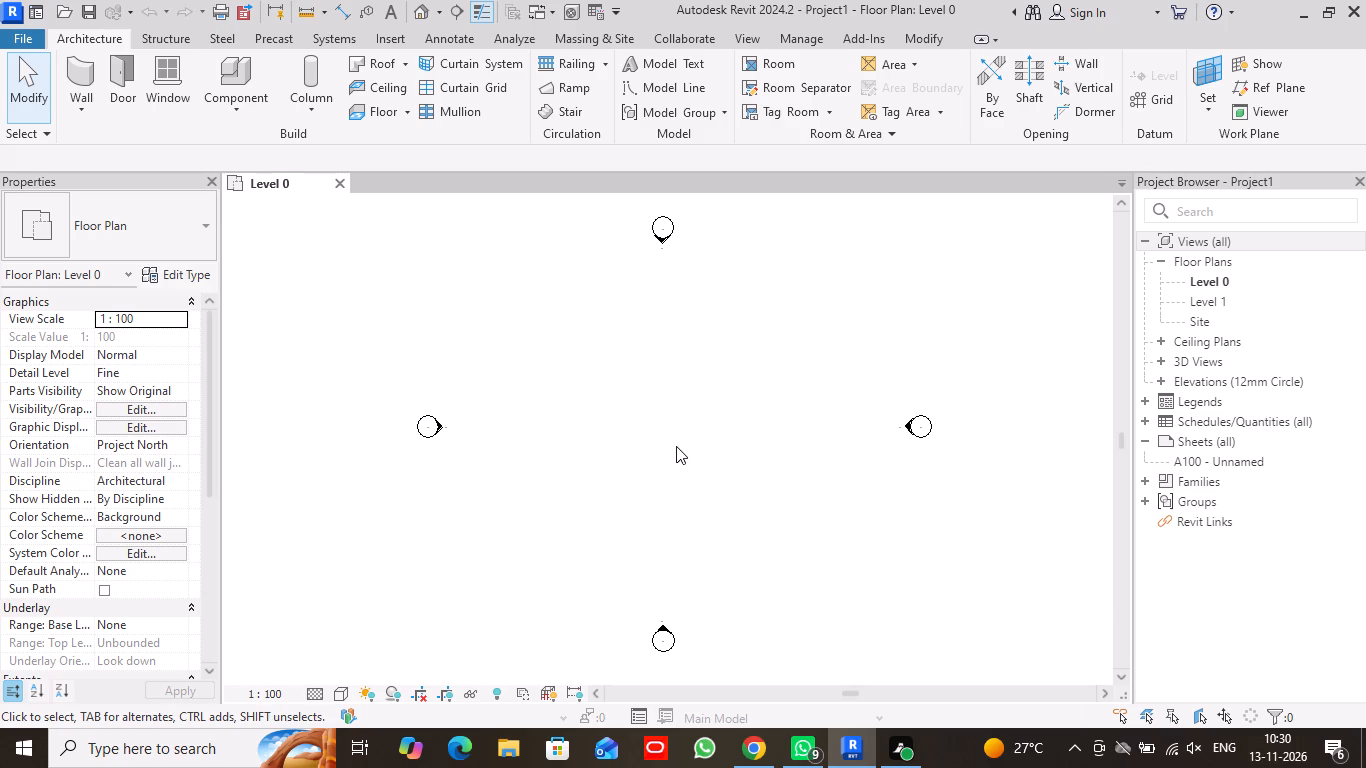
Move the four elevation markers outward, away from the centre of the Level 0 floor plan, to clear the drawing area.
left_click(661, 226)
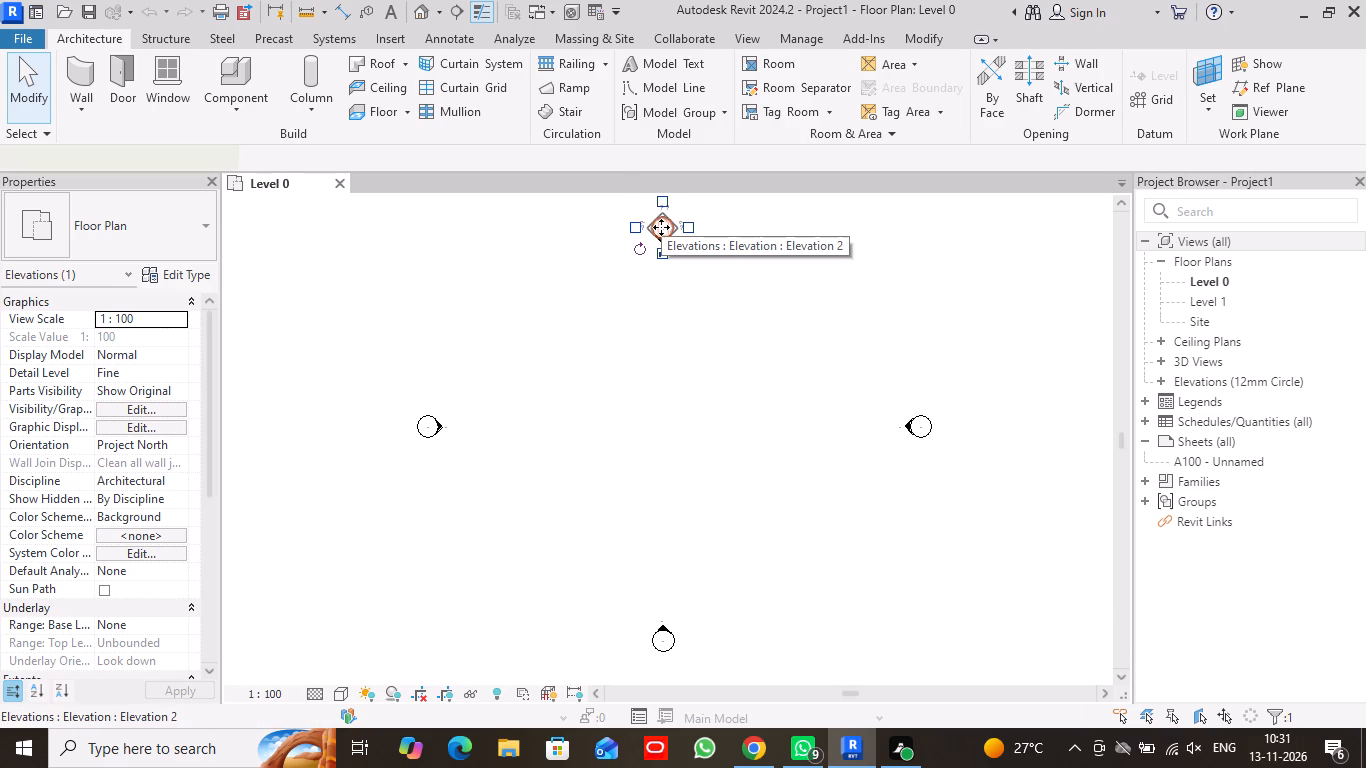
left_click_drag(661, 227, 677, 76)
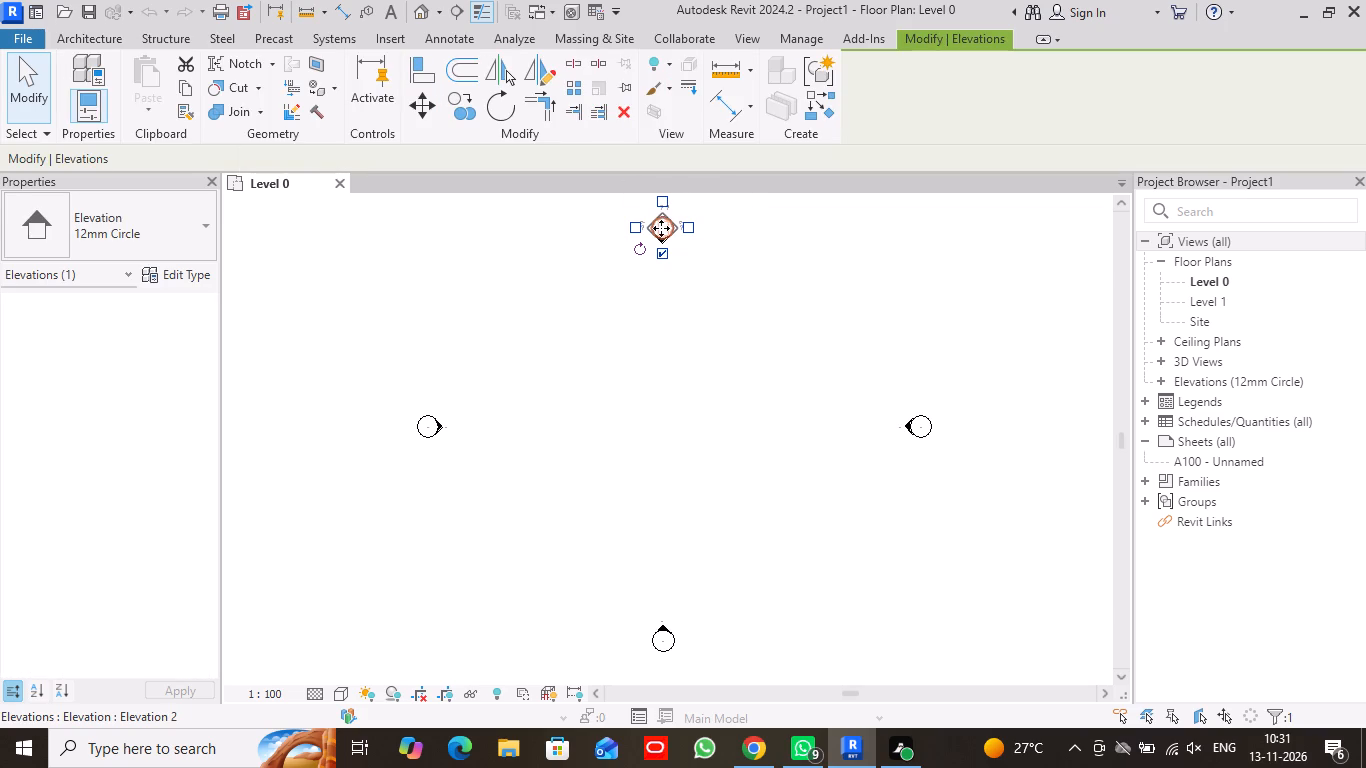
left_click_drag(663, 228, 656, 75)
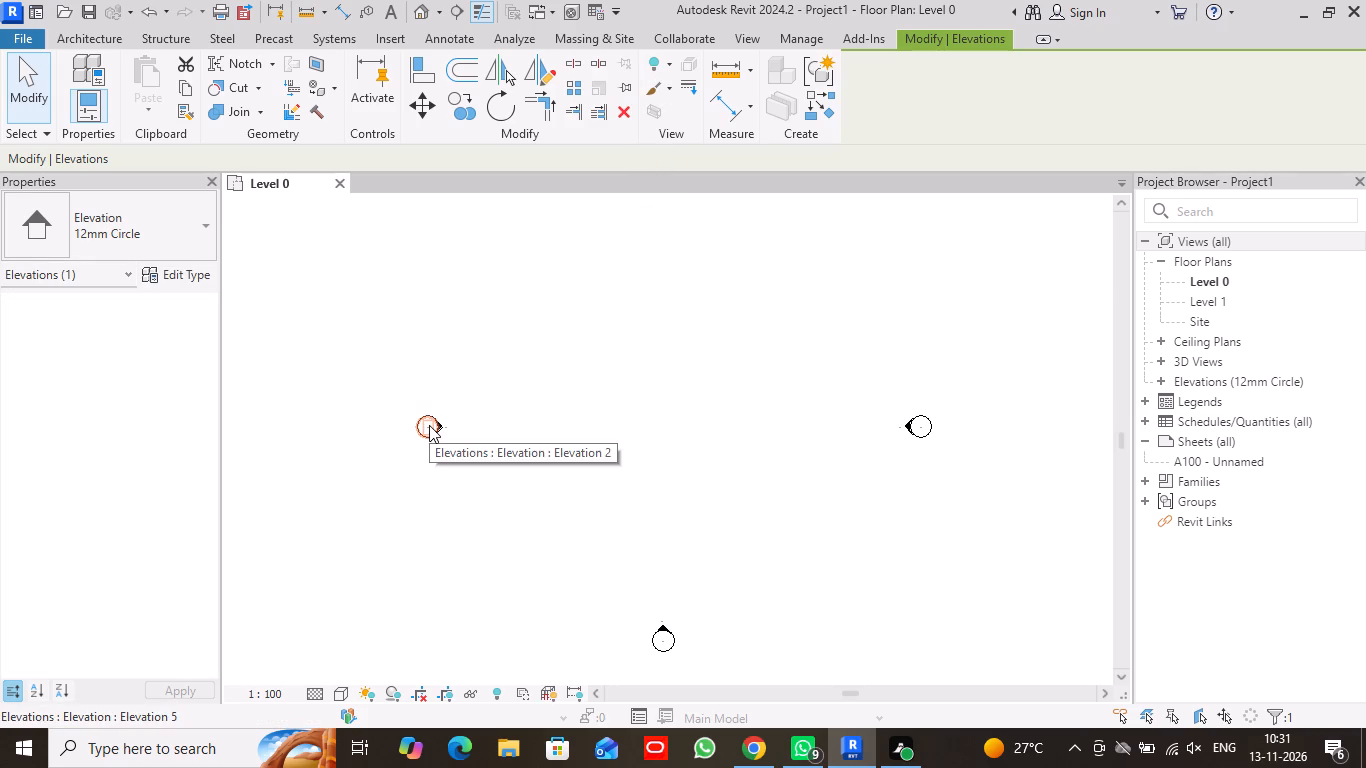
left_click(429, 425)
left_click_drag(429, 428, 156, 398)
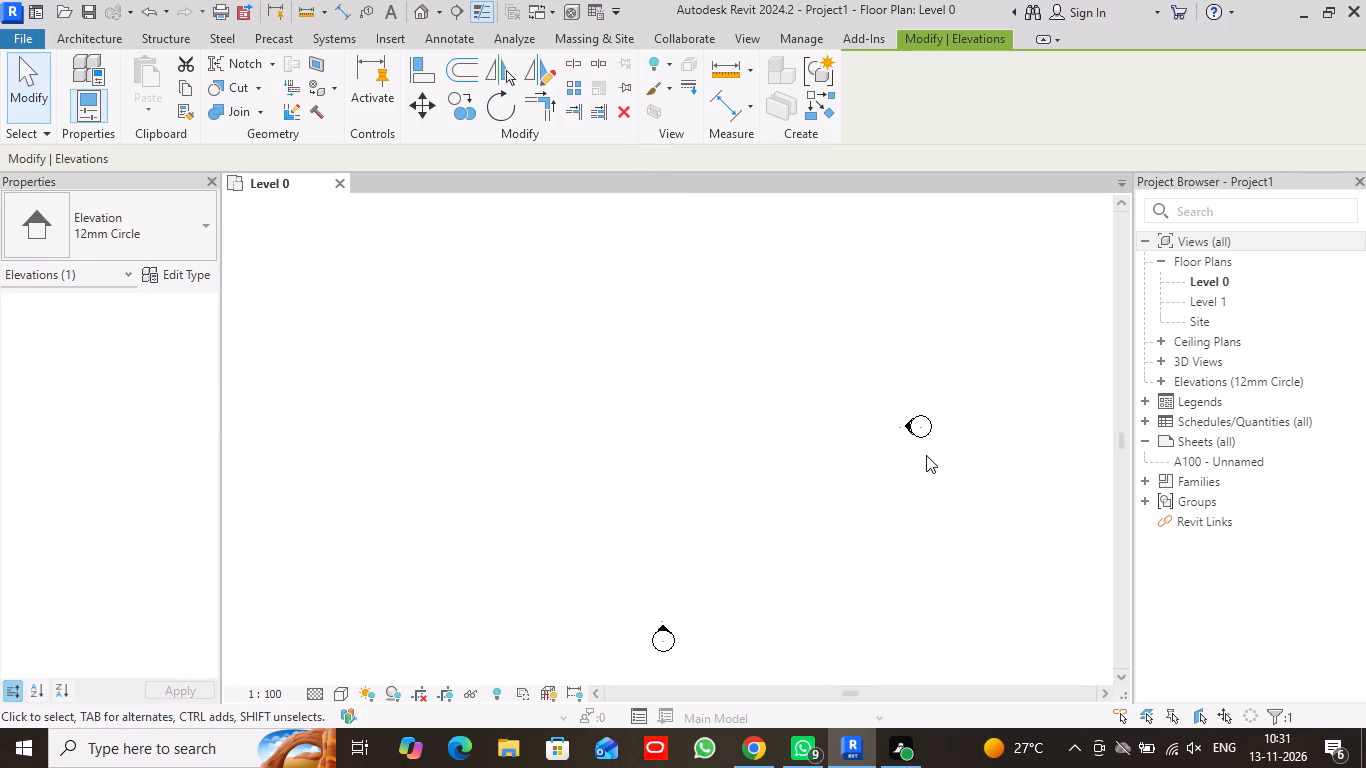
left_click(921, 427)
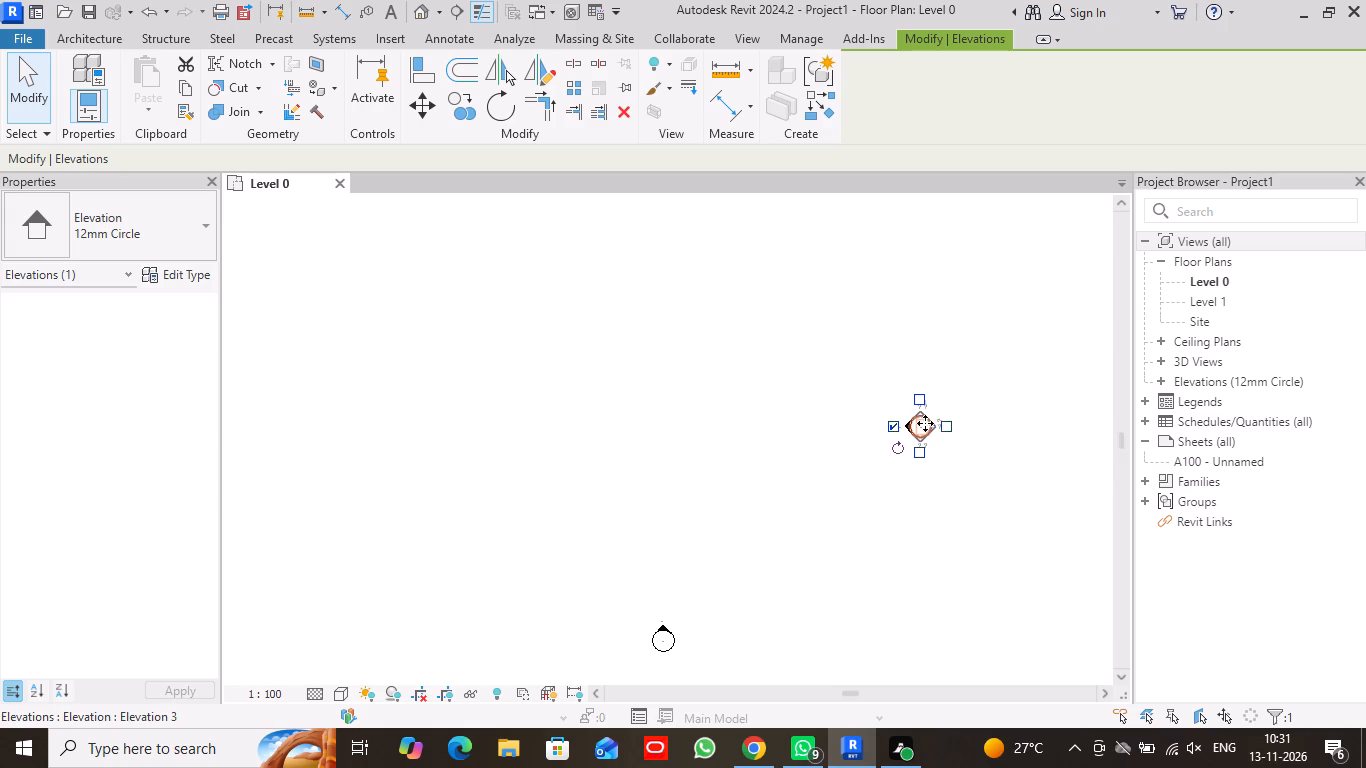
left_click_drag(918, 426, 1346, 390)
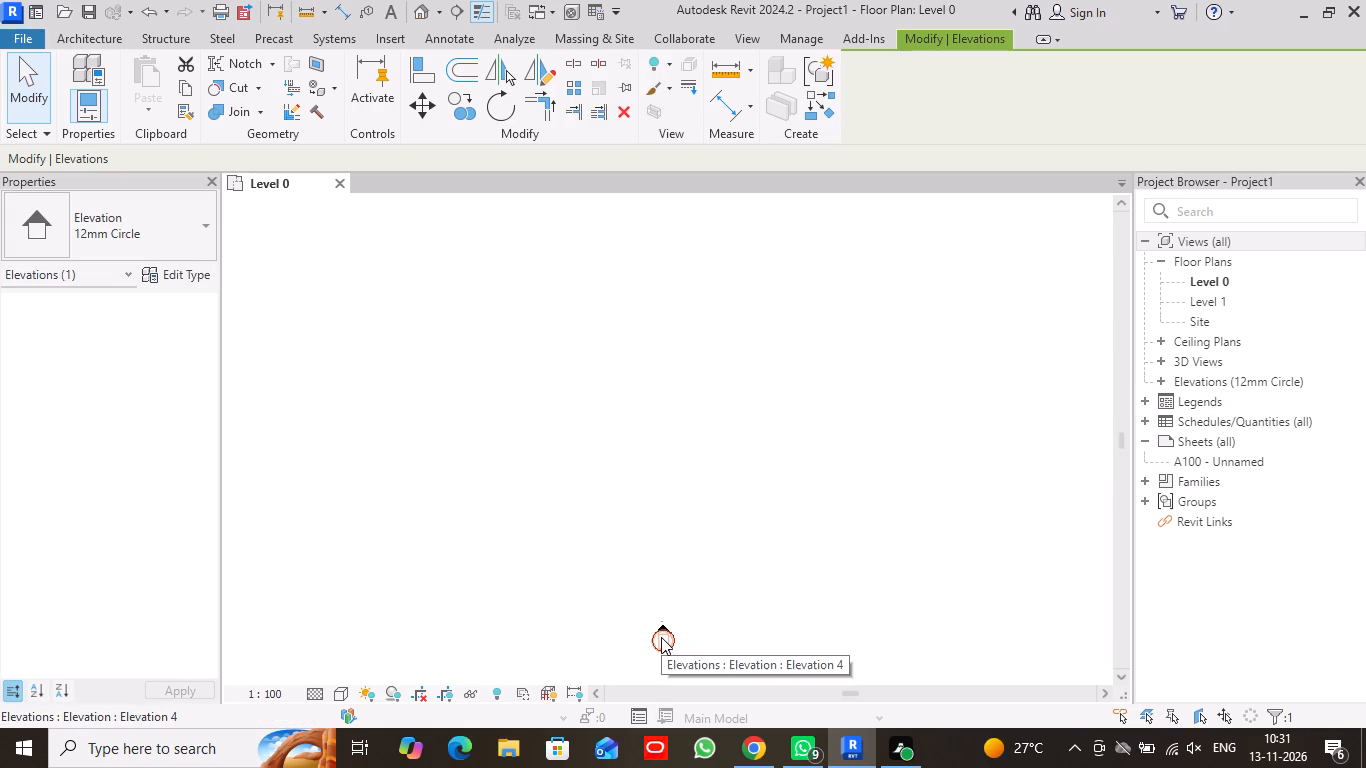
left_click(661, 637)
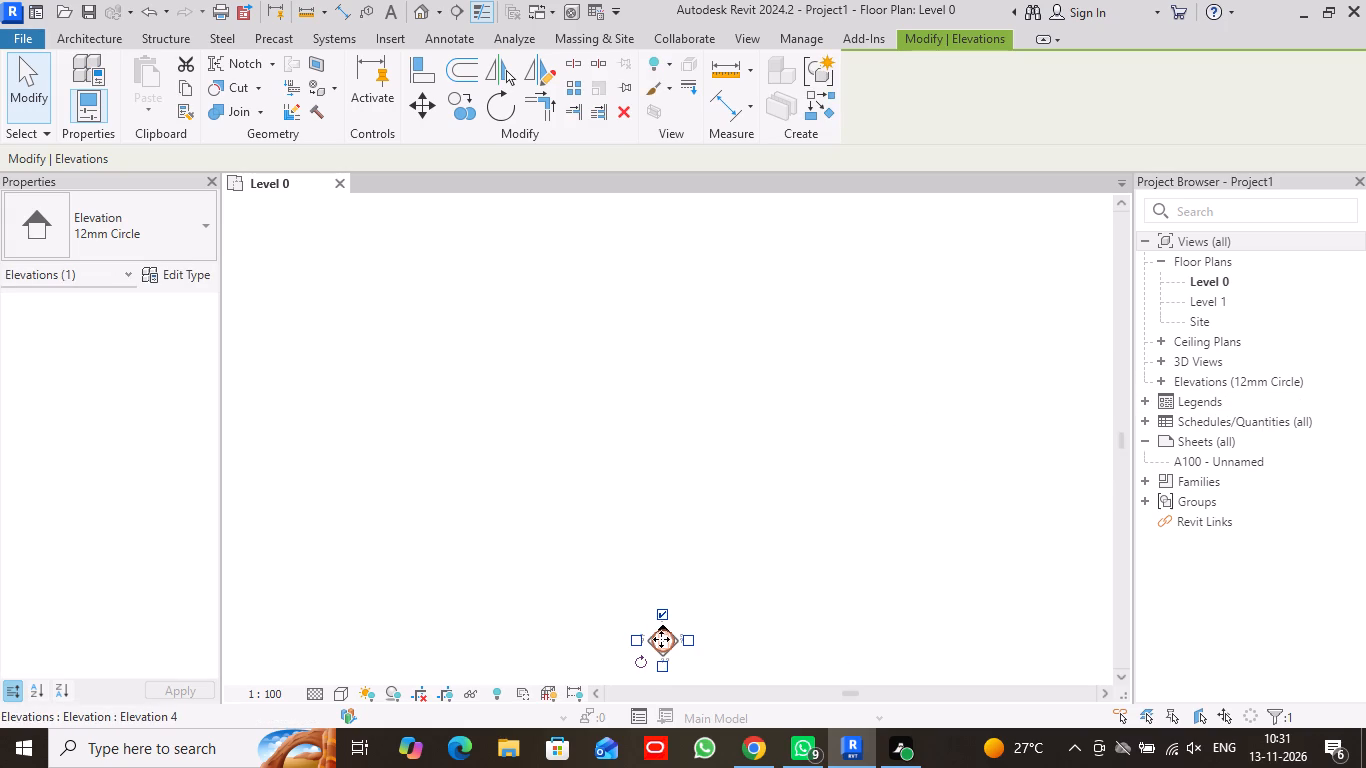
left_click_drag(661, 639, 669, 767)
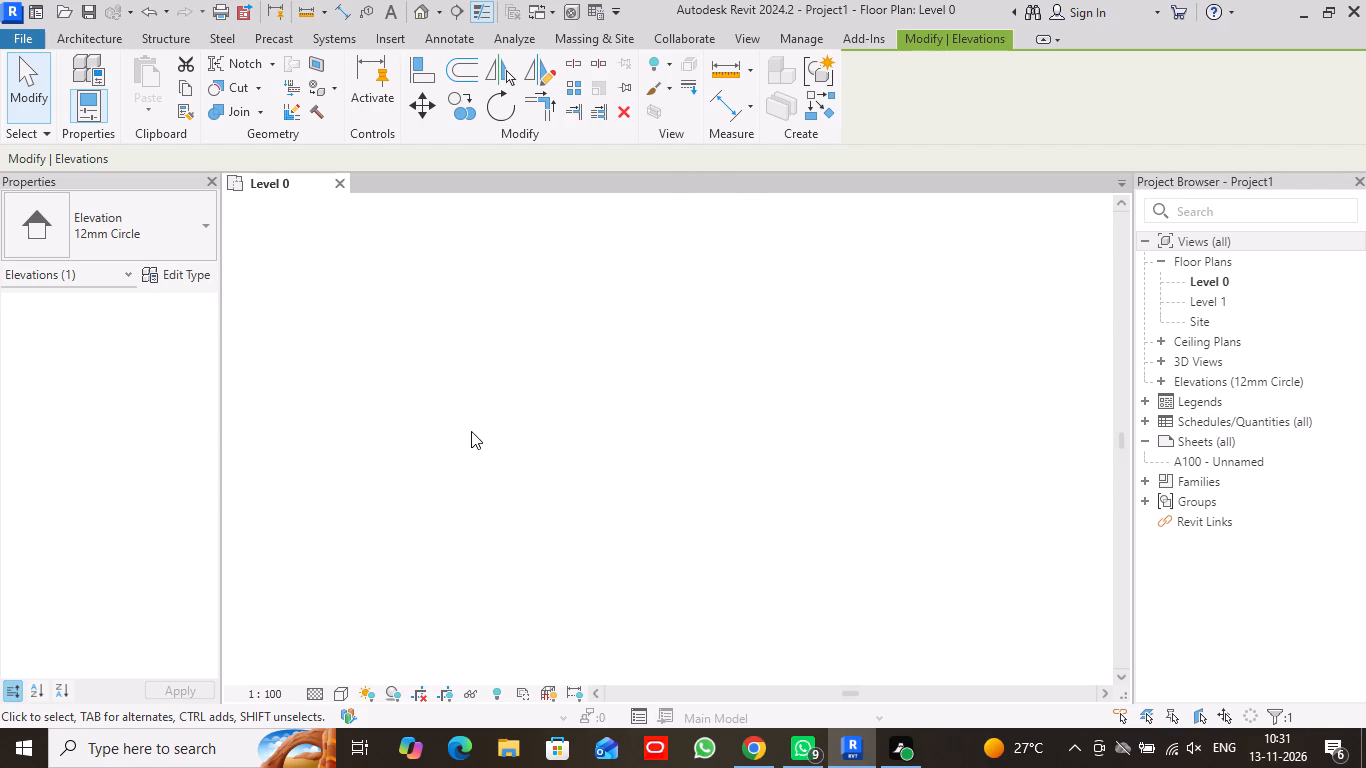
left_click(19, 102)
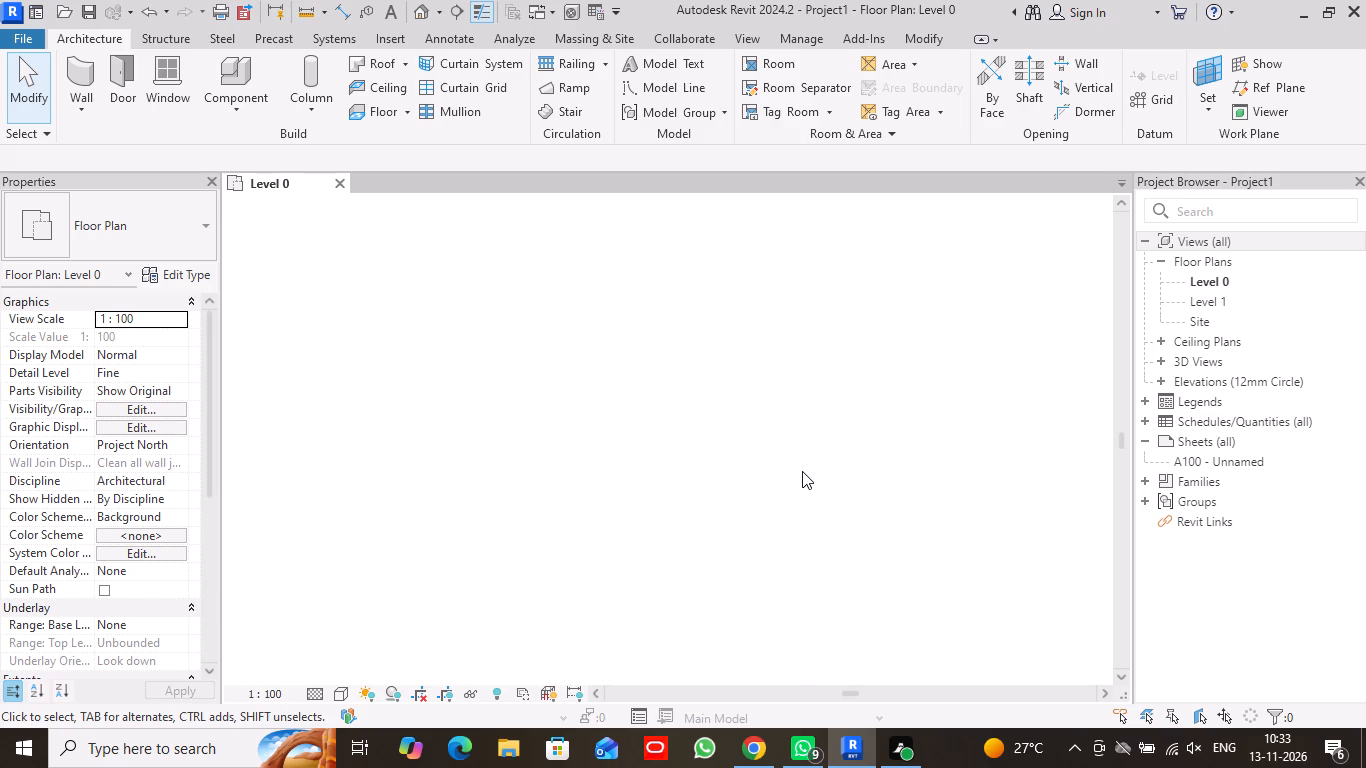
Draw a rectangle of Wall-Ret_300Con basic walls, about 7300 by 5900 mm, on the Level 0 plan.
left_click(72, 72)
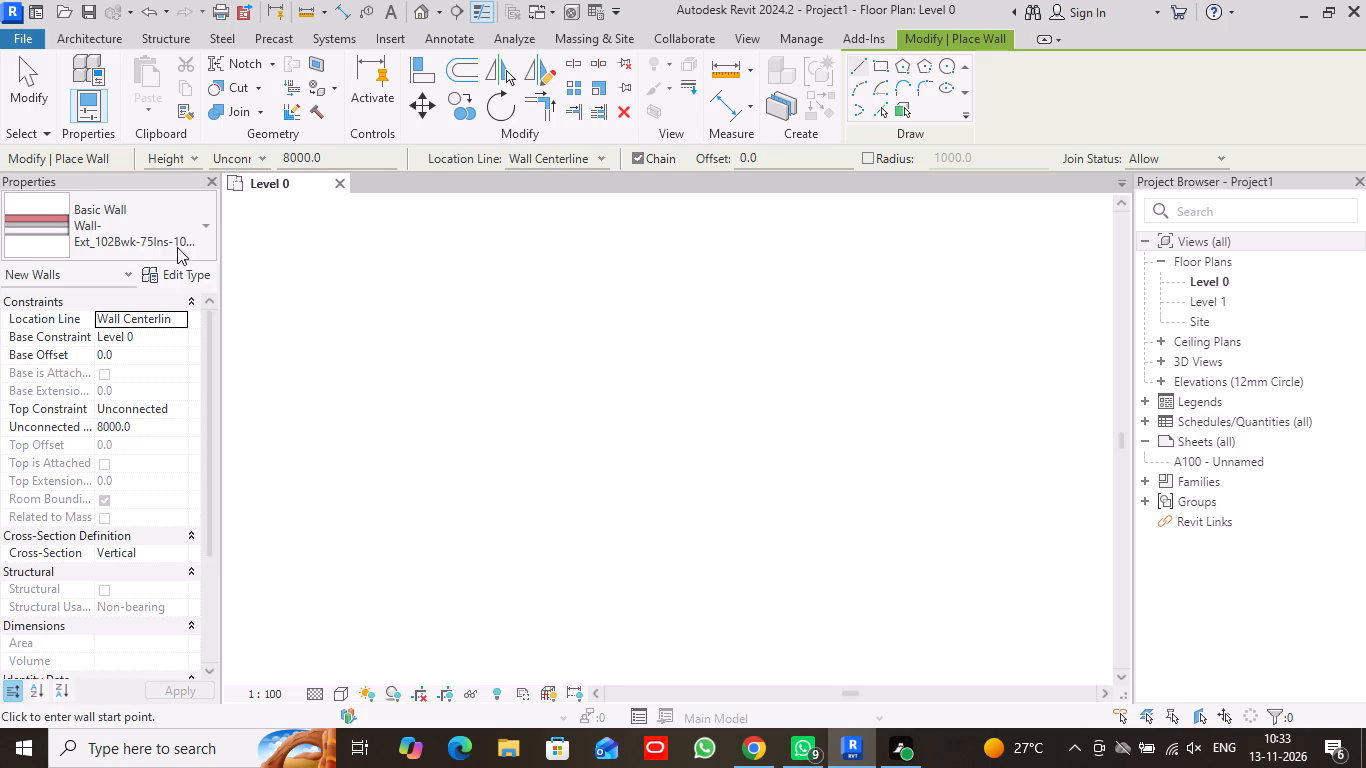
left_click(205, 224)
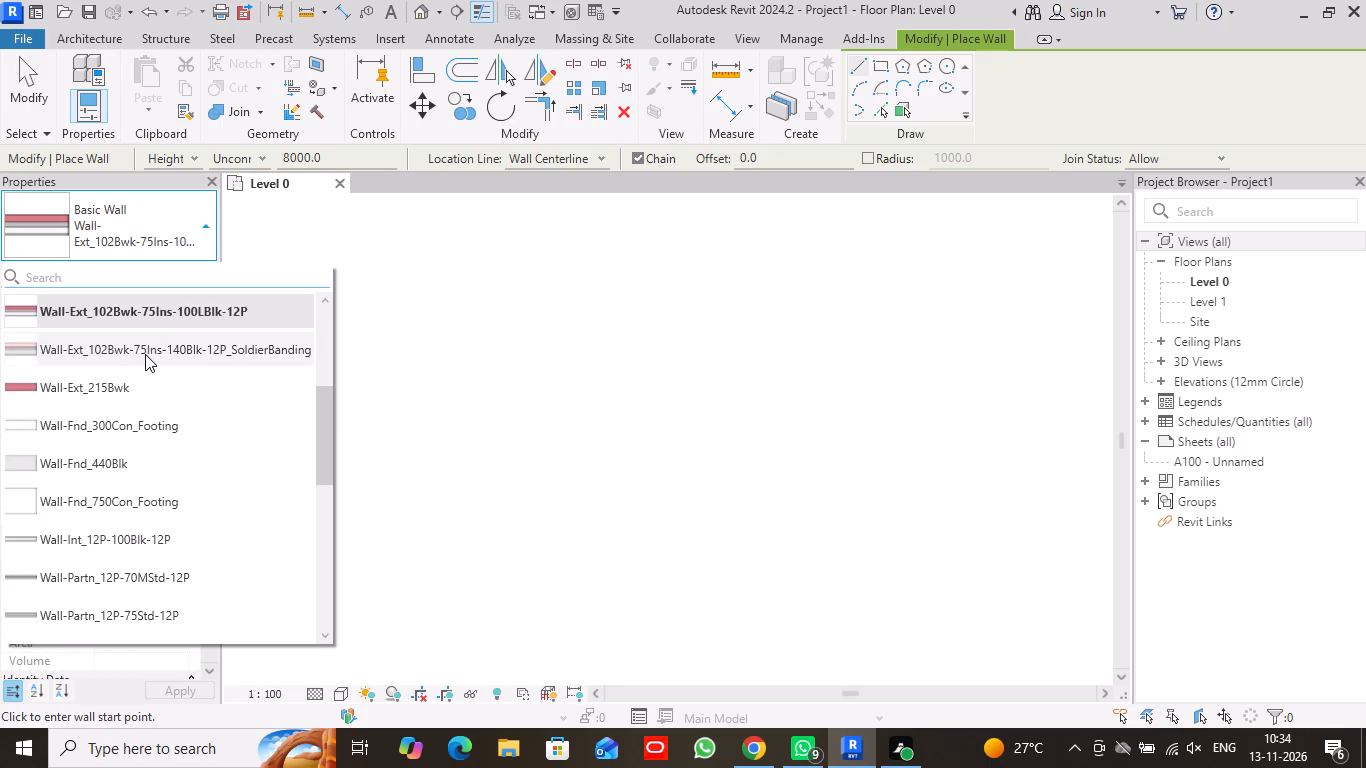
scroll(145, 354, "up", 10)
scroll(145, 344, "down", 6)
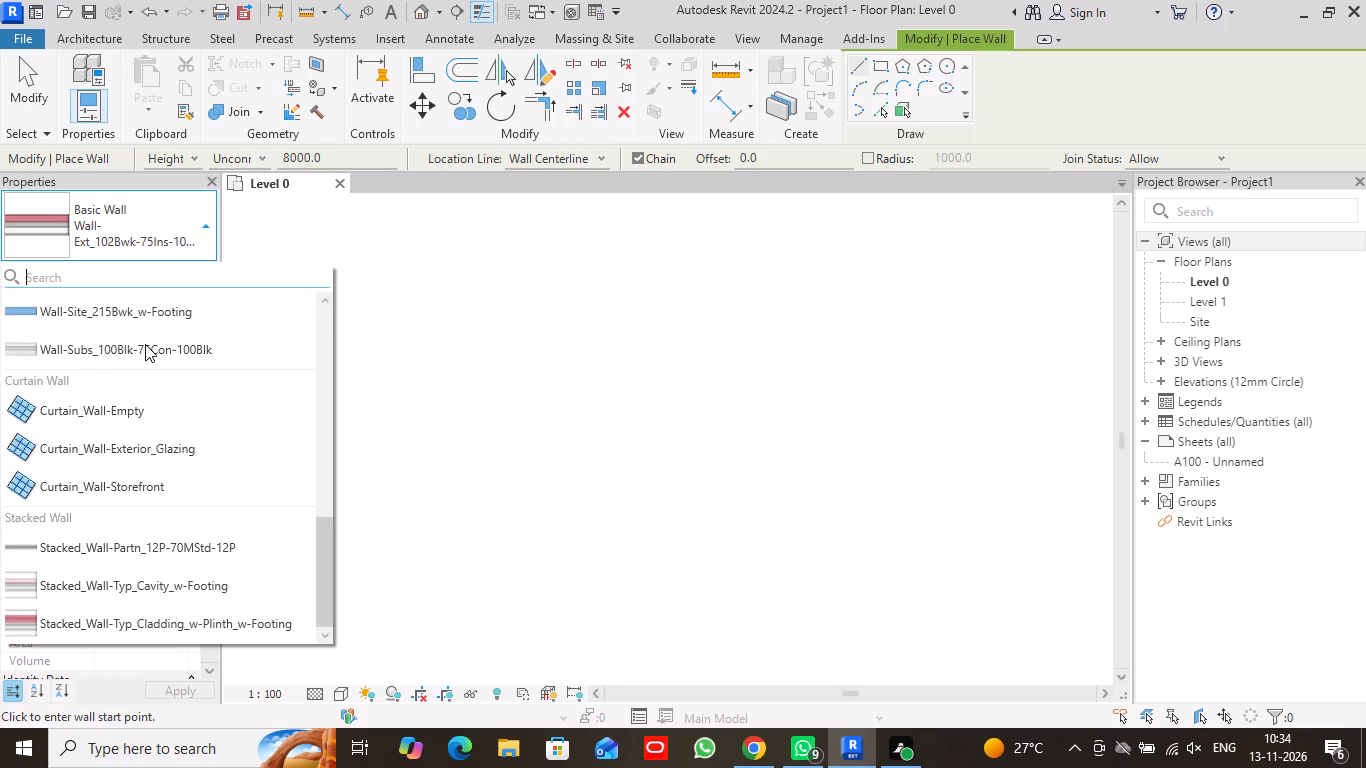
scroll(145, 344, "down", 3)
scroll(145, 344, "up", 2)
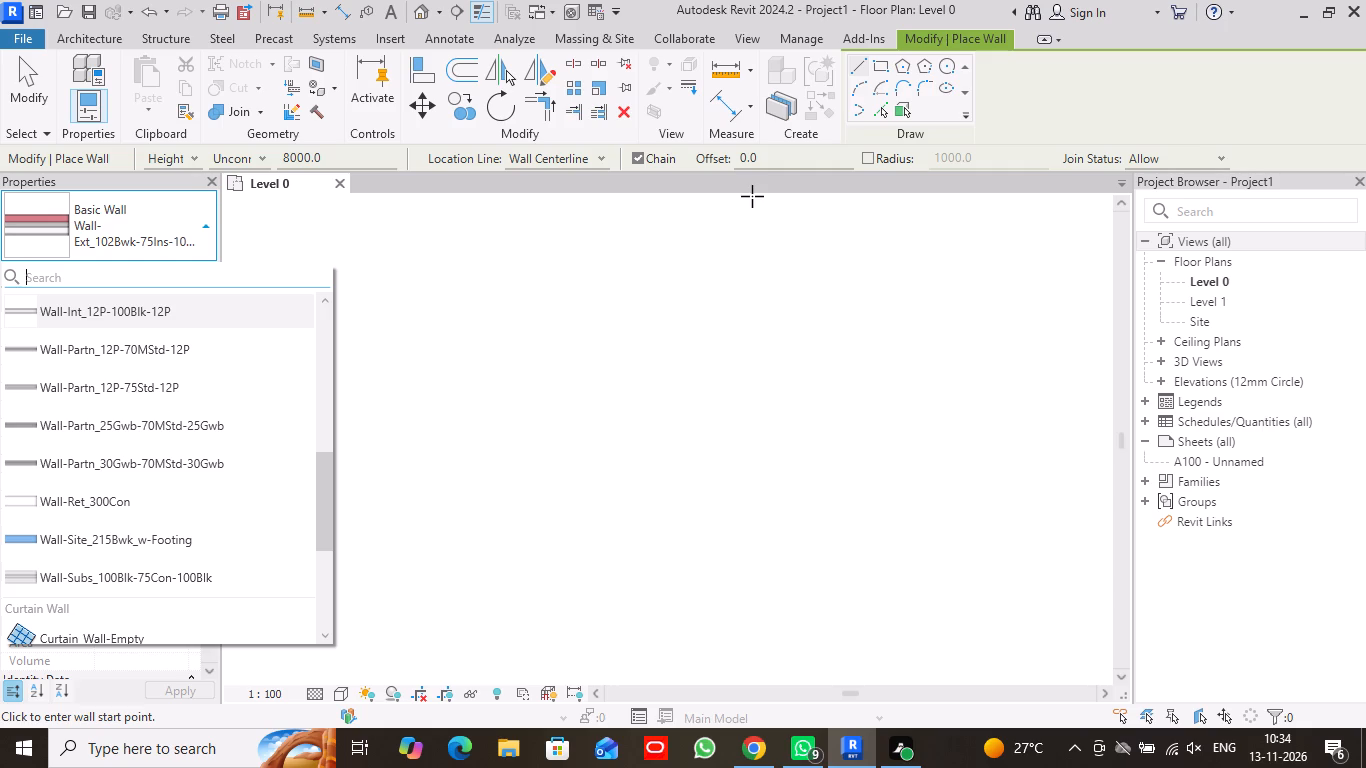
left_click(171, 509)
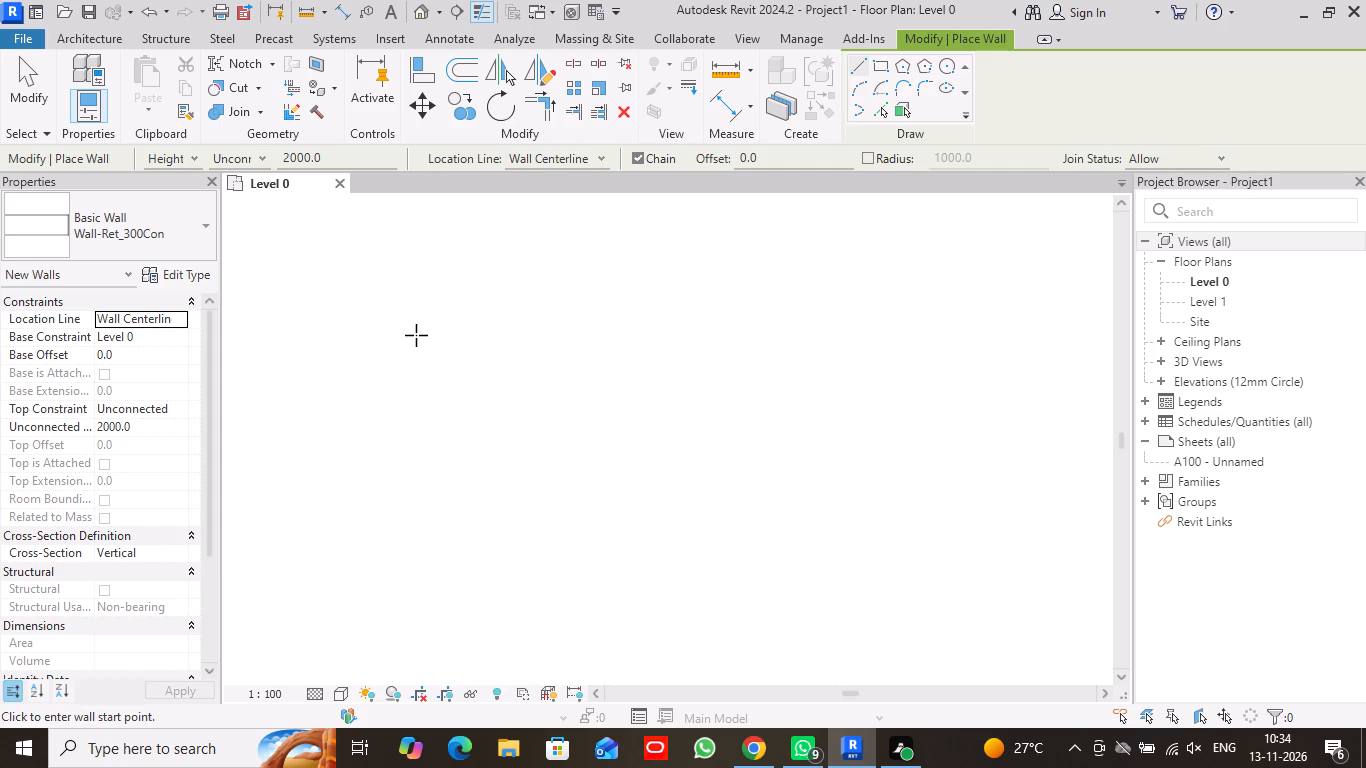
left_click(876, 66)
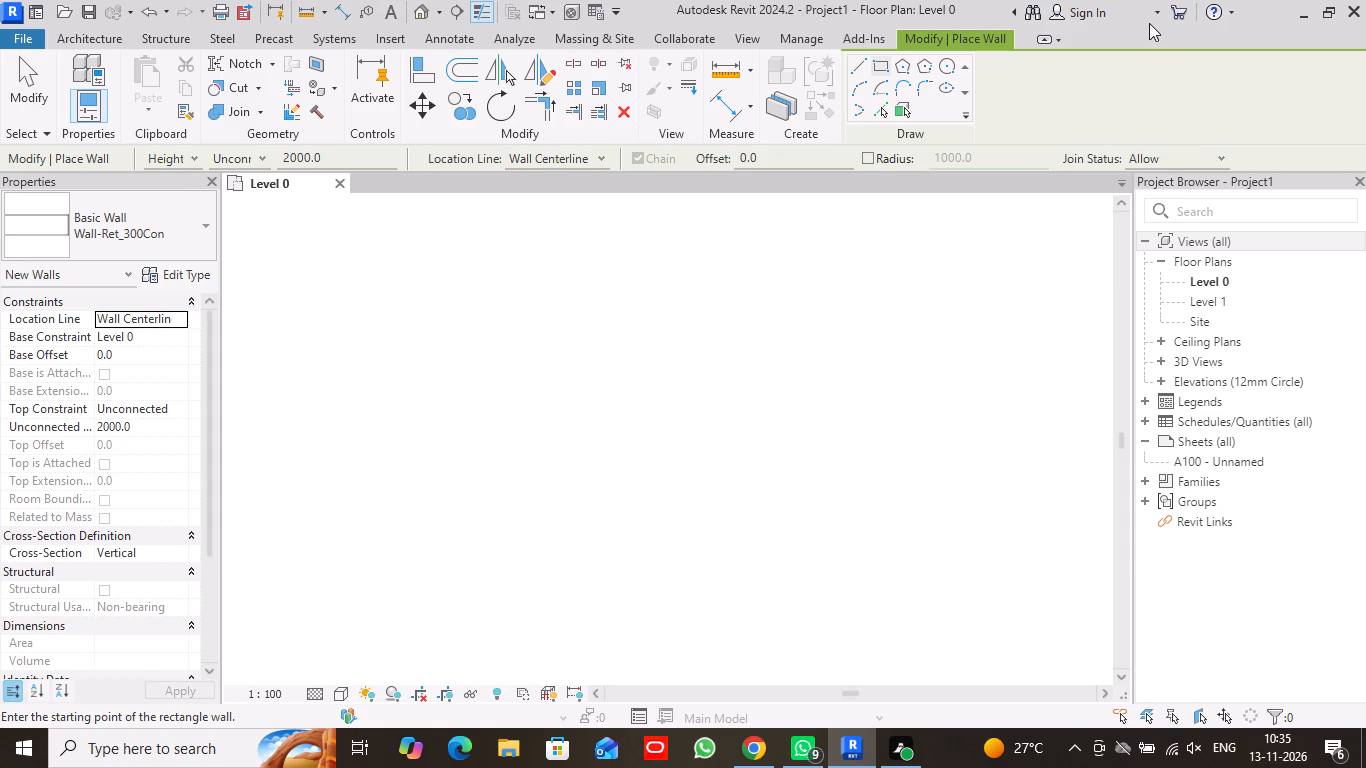
scroll(1149, 23, "up", 1)
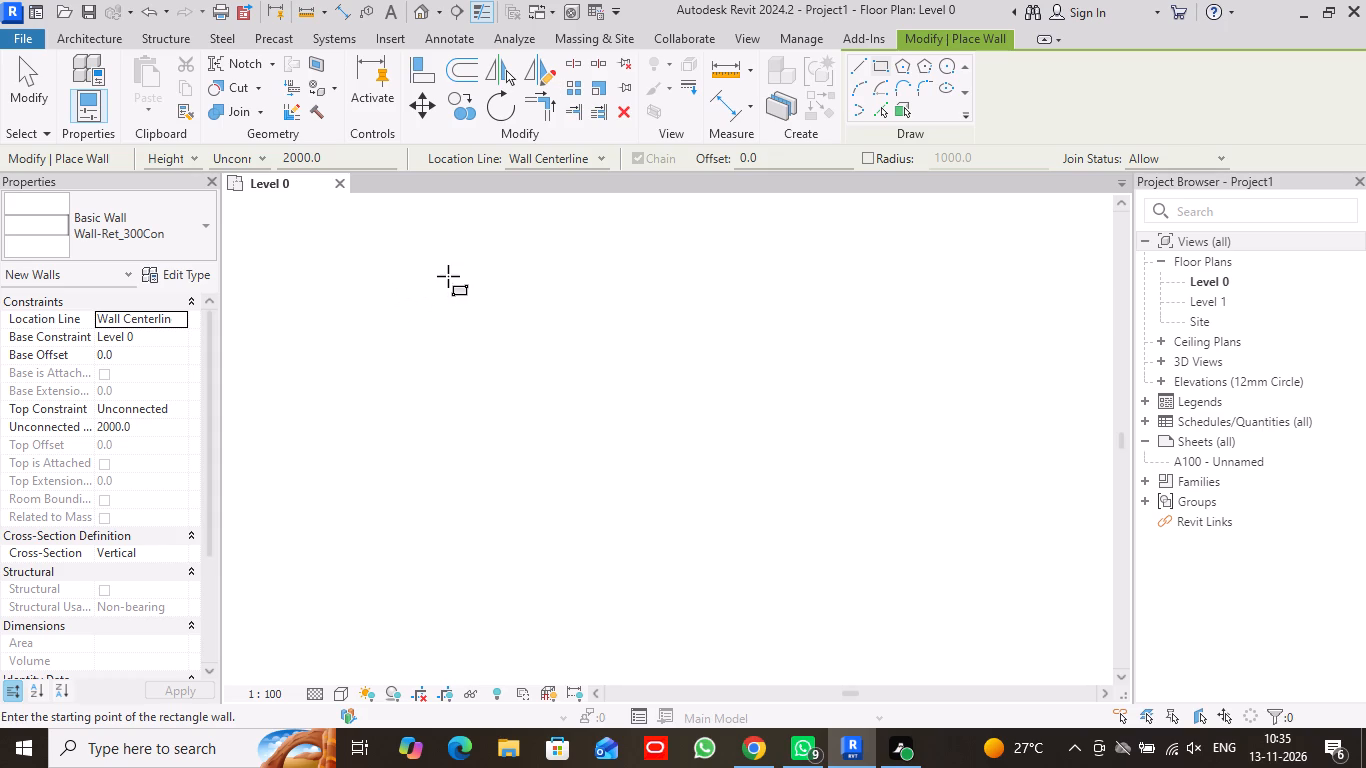
left_click(448, 276)
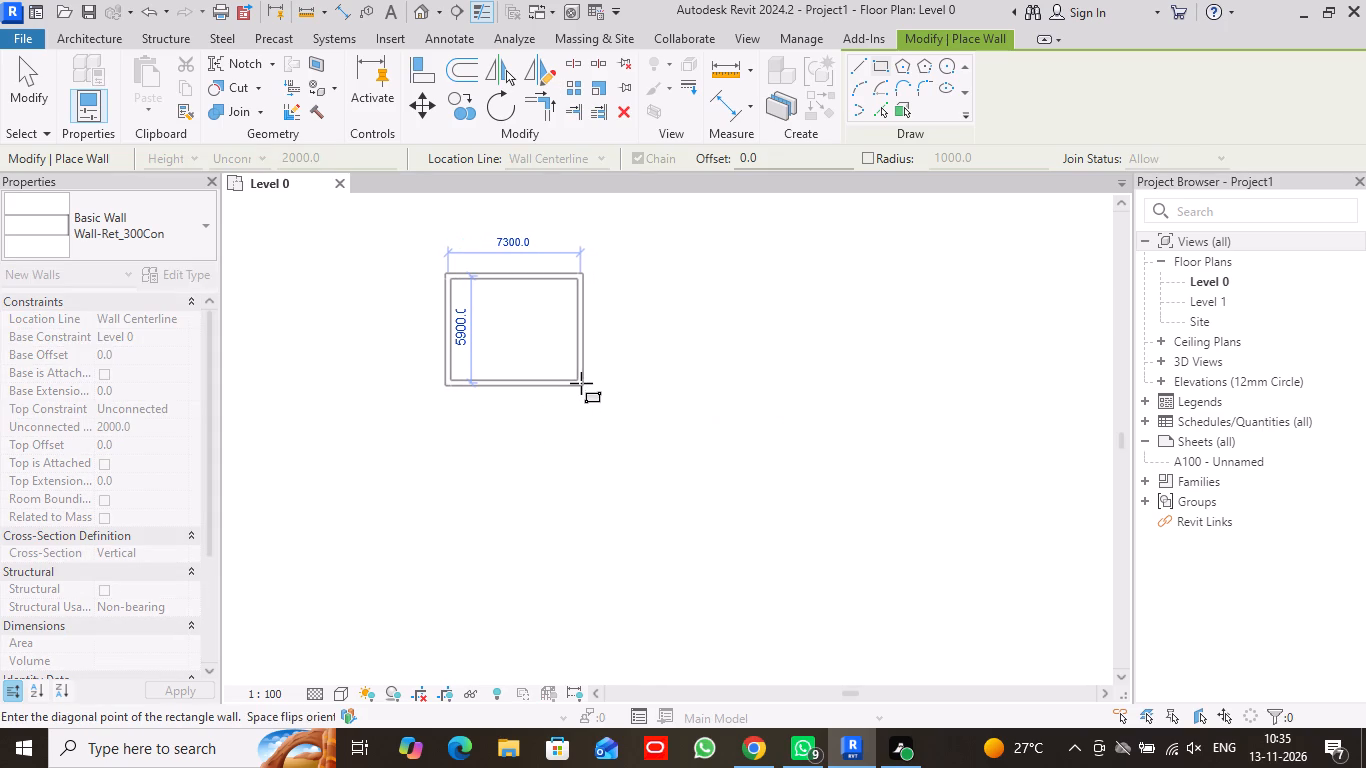
left_click(581, 383)
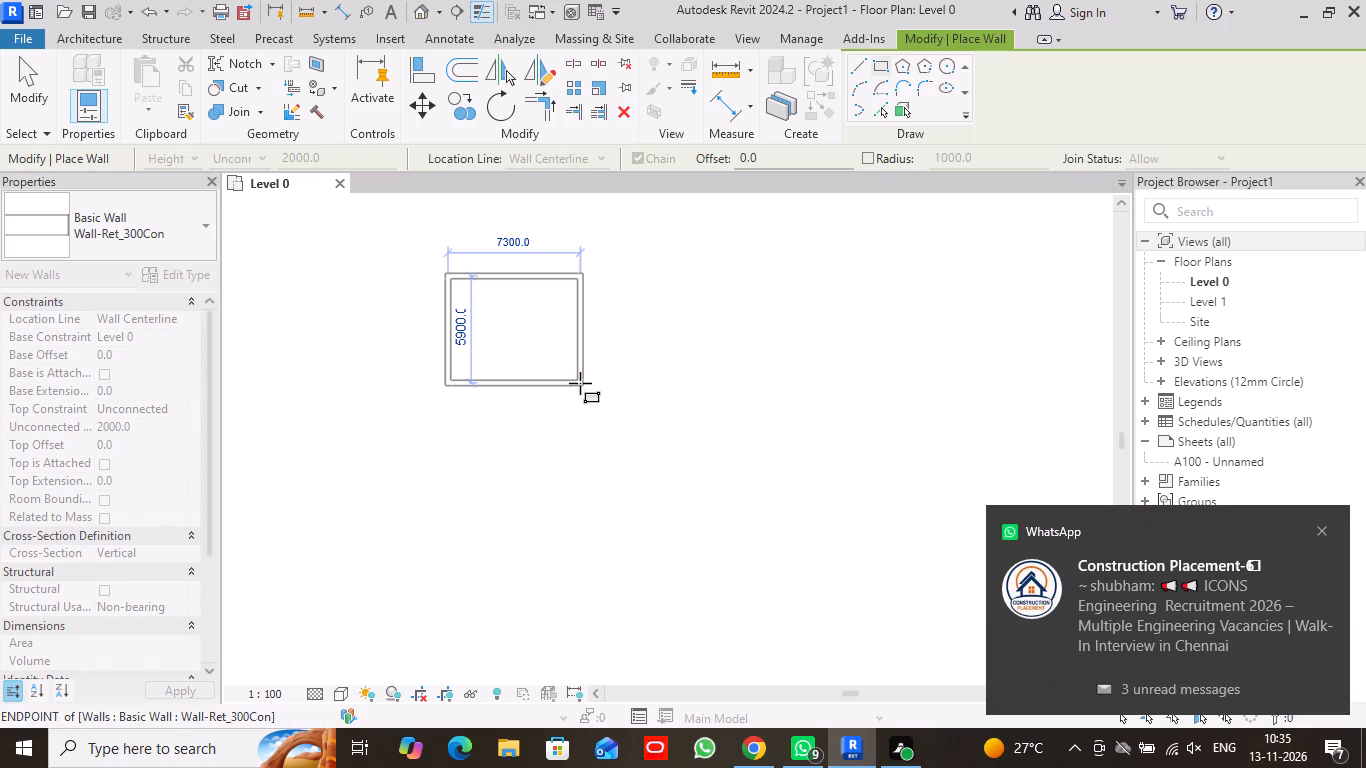
left_click(26, 79)
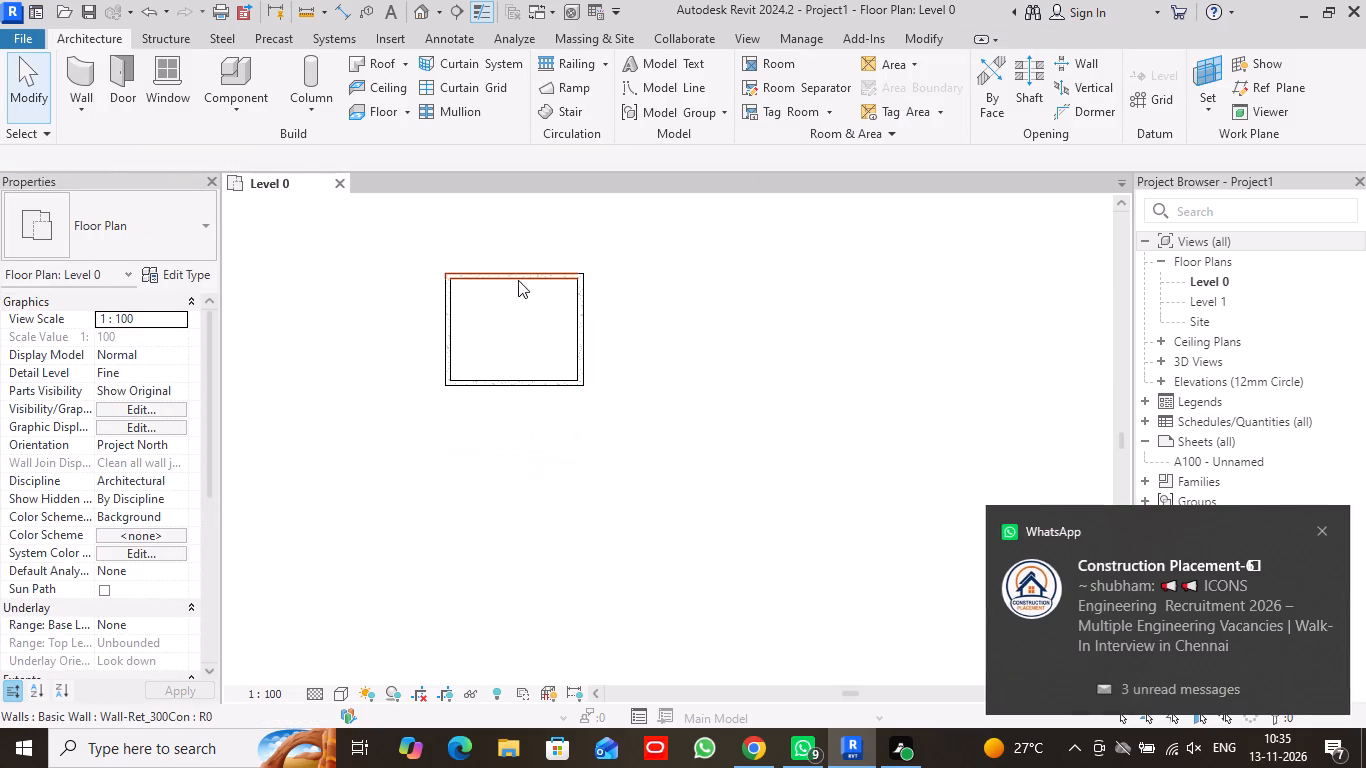
Set the inner distance between the upper and lower horizontal walls to 850 mm by moving the upper wall.
left_click(518, 279)
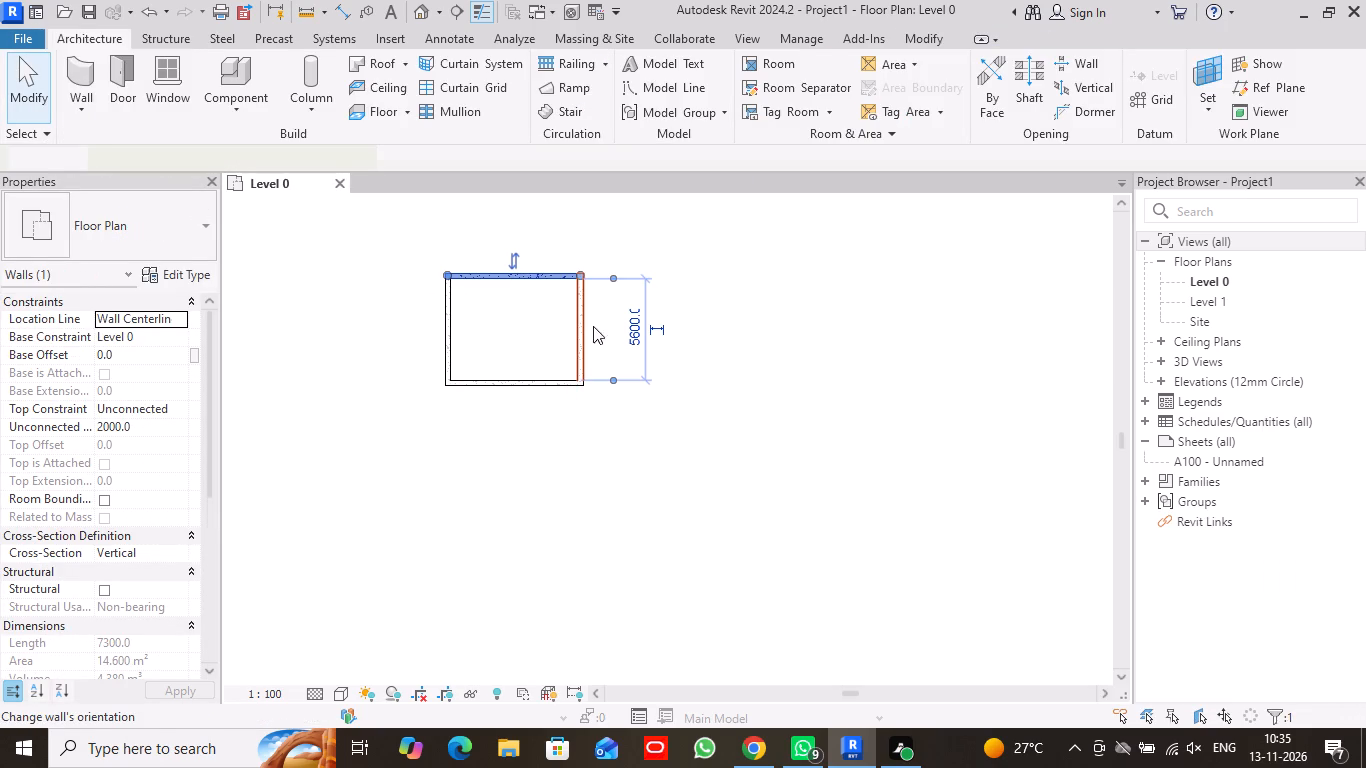
left_click(634, 331)
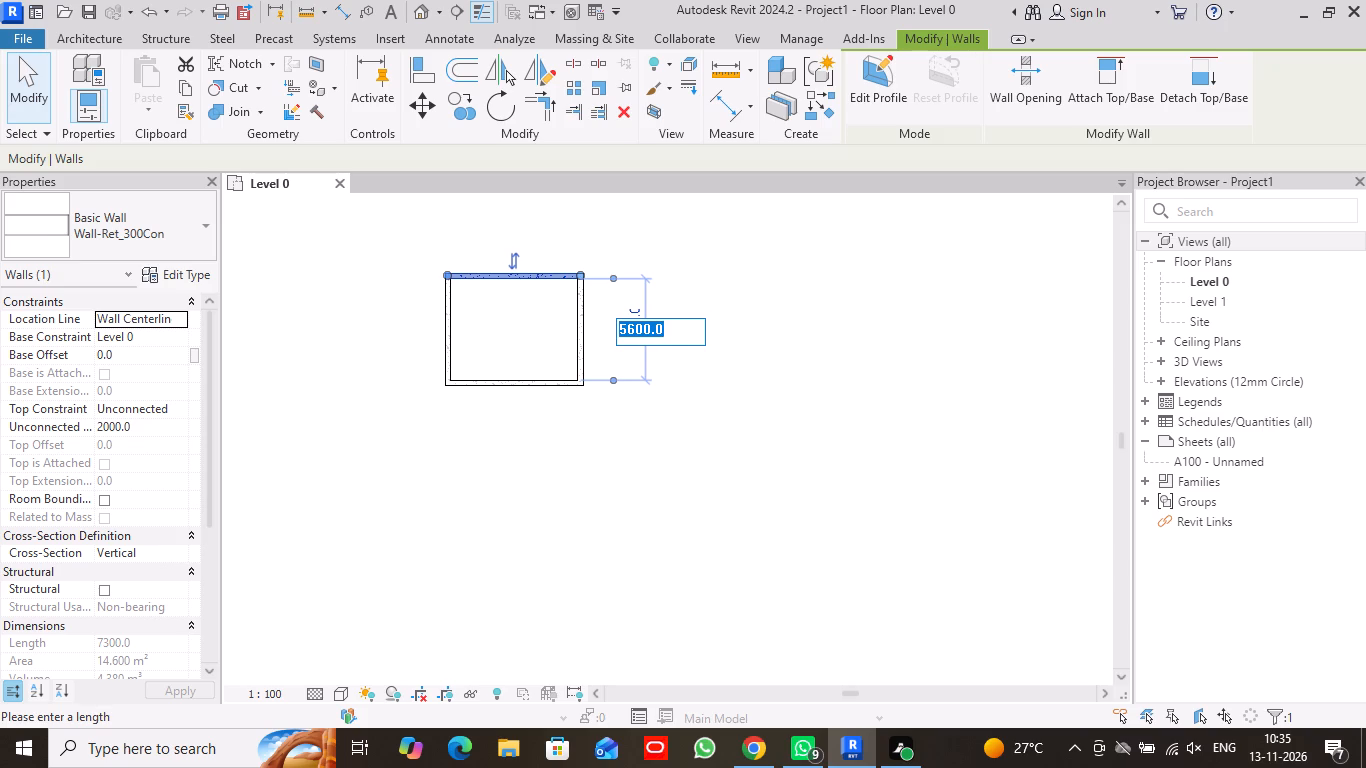
type("850")
key("Return")
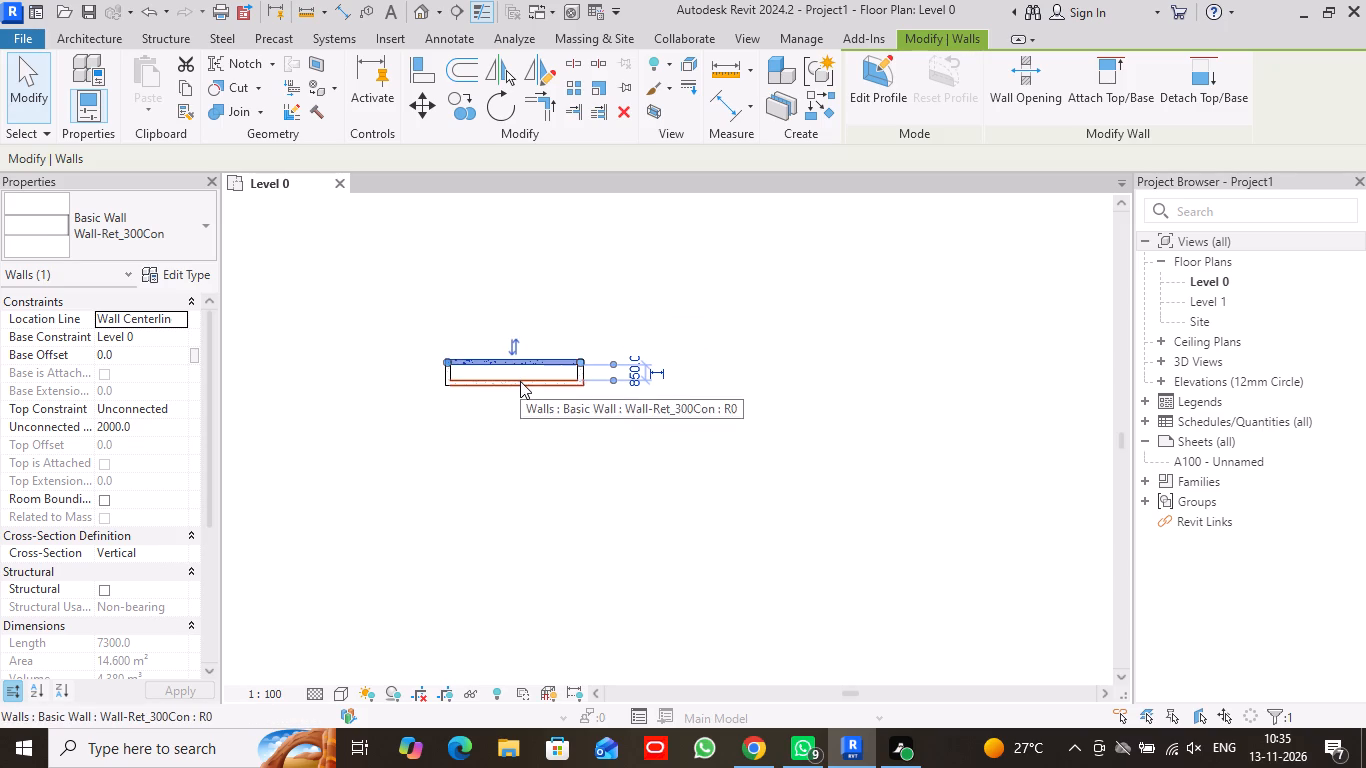
Set the inner distance between the two vertical walls to 750 mm by moving the right-hand wall.
left_click(520, 381)
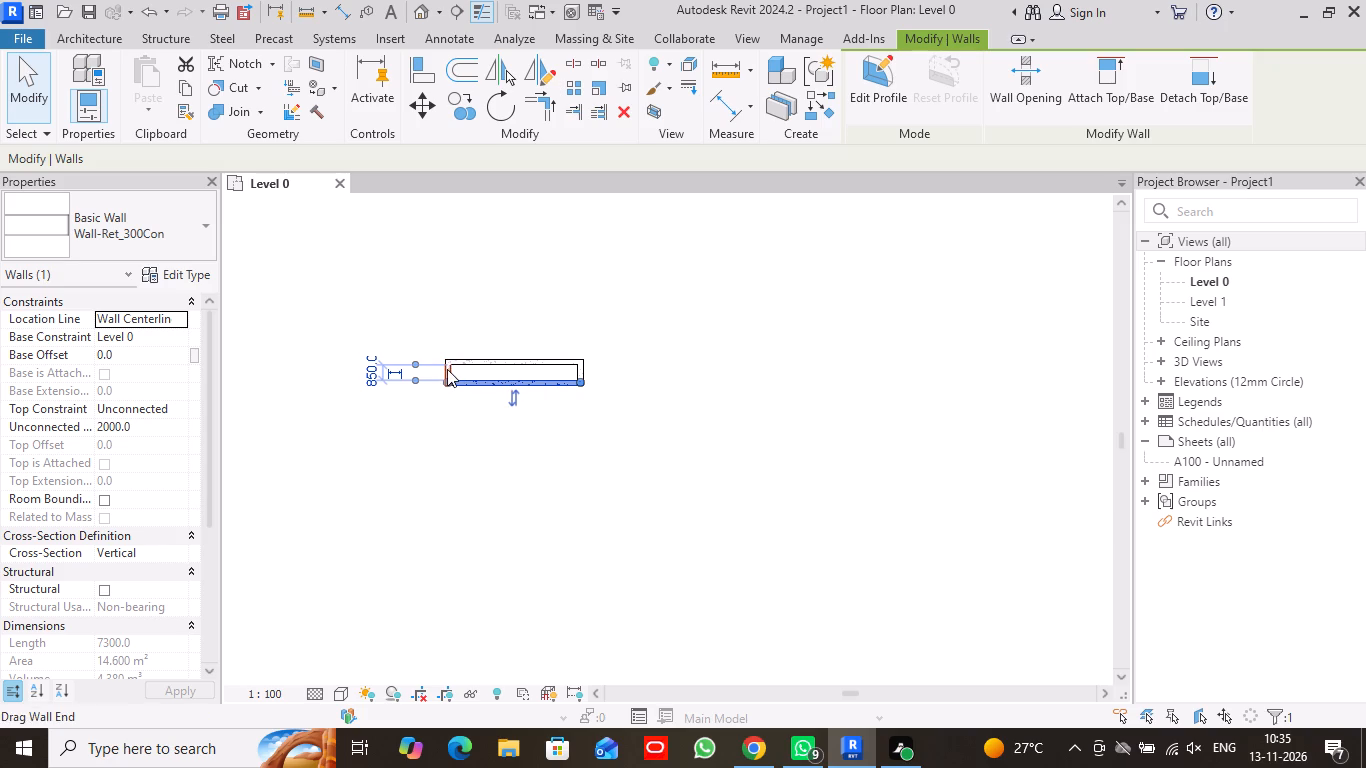
left_click(447, 369)
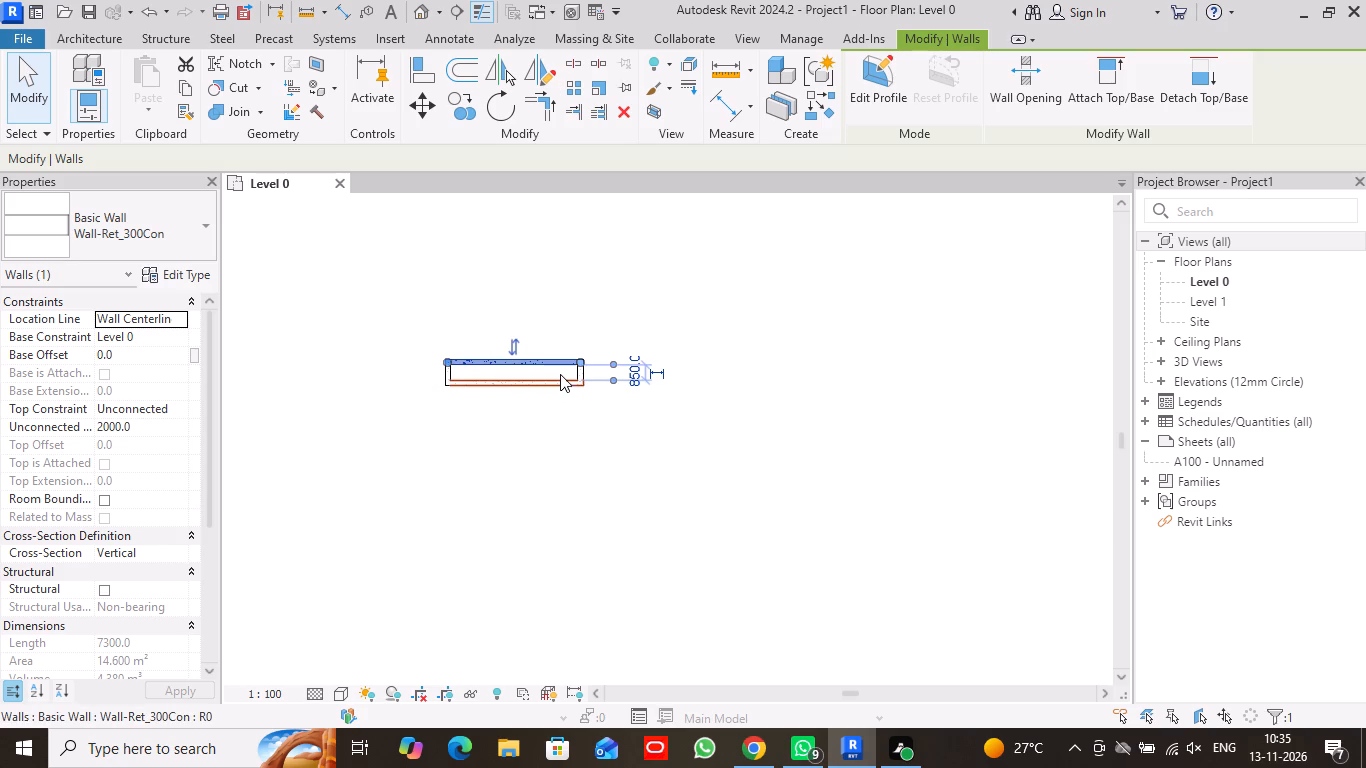
scroll(560, 374, "up", 5)
left_click(597, 375)
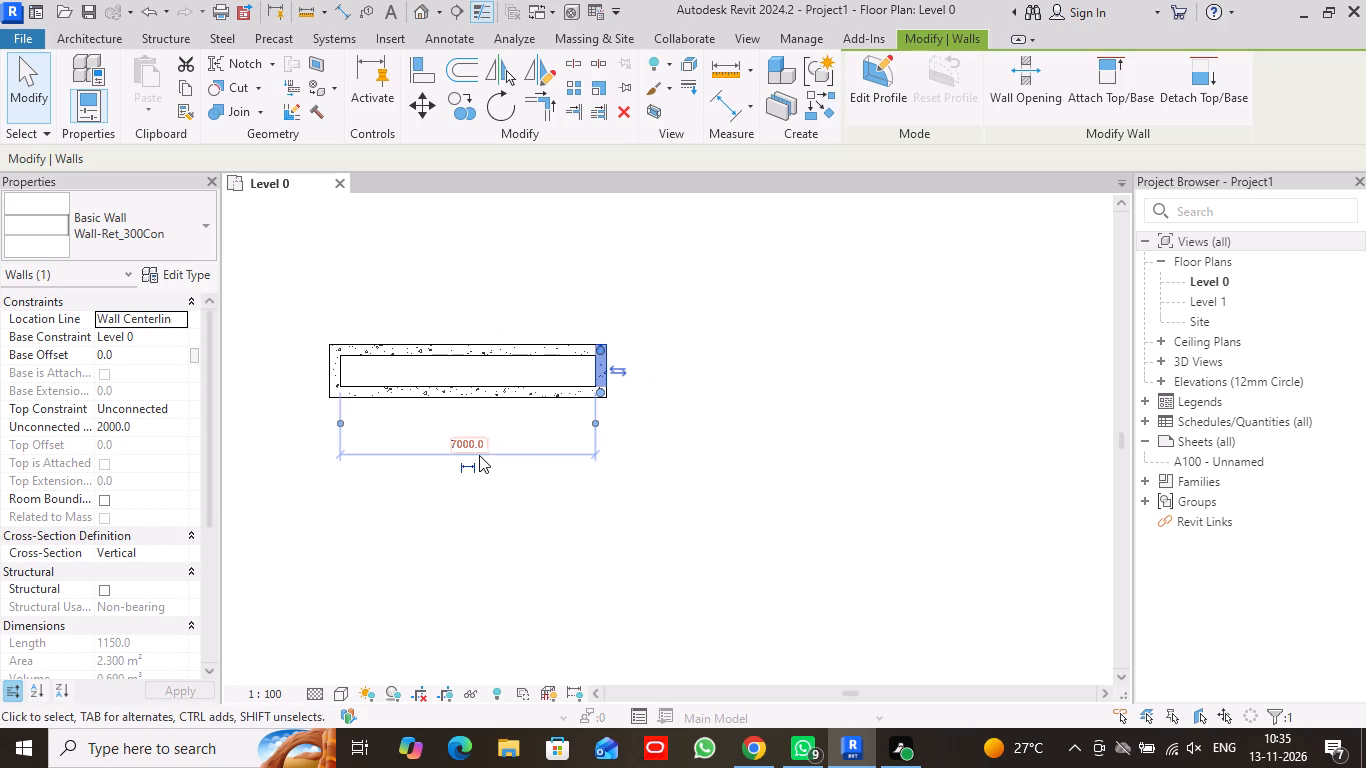
left_click(478, 443)
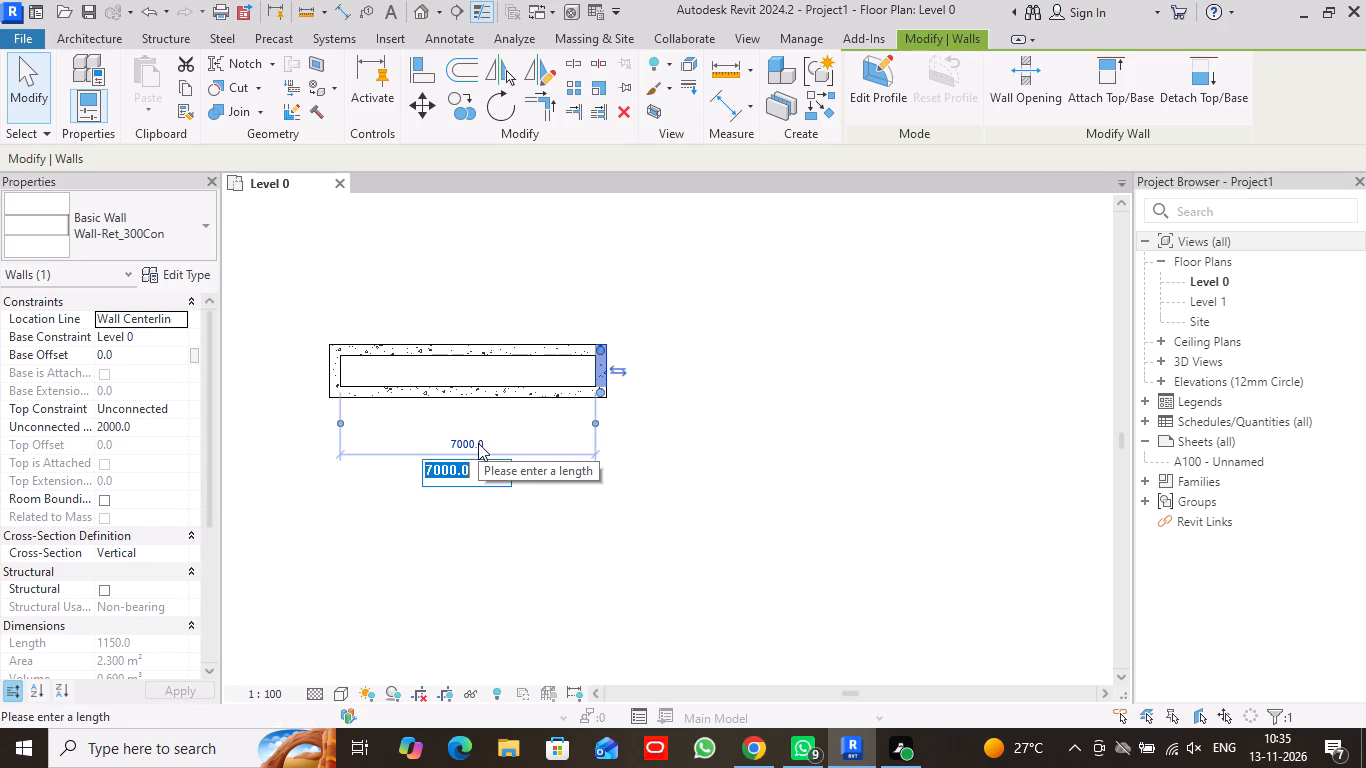
type("750")
key("space")
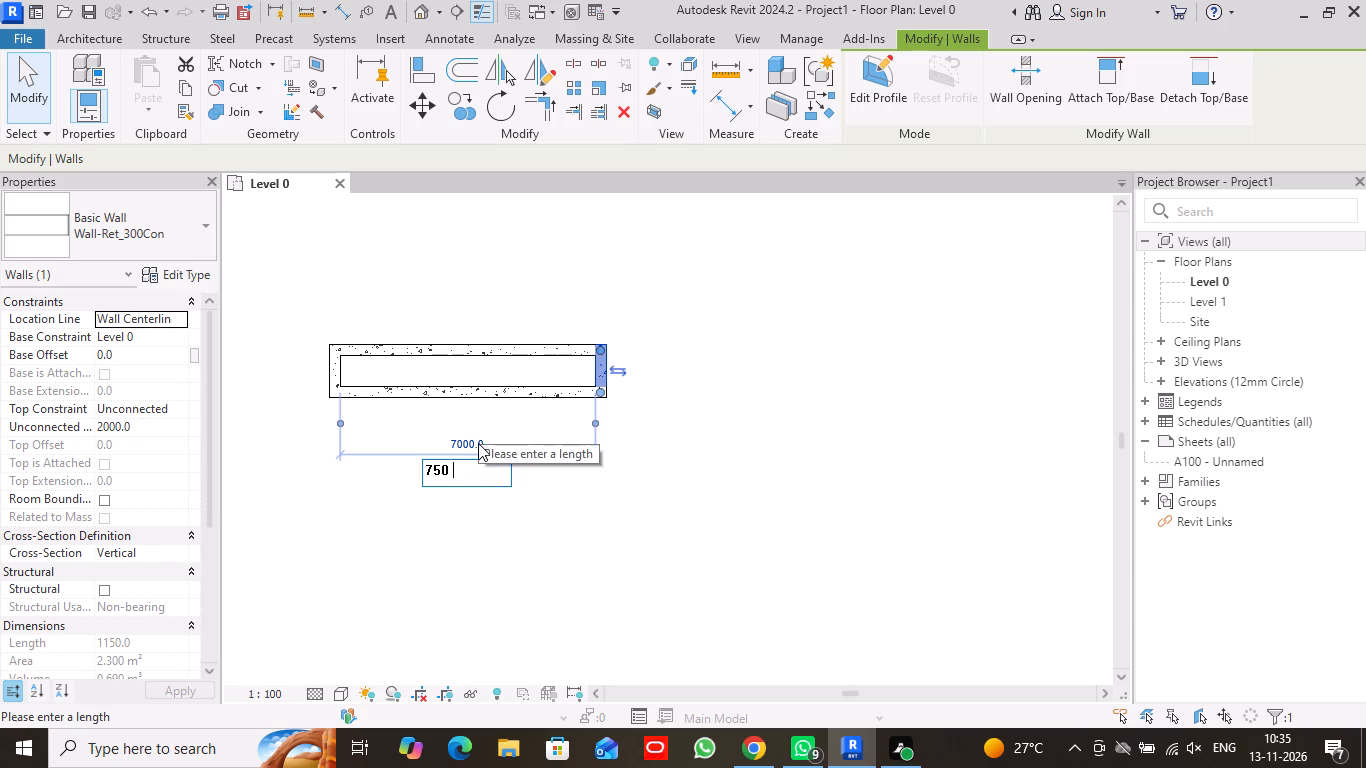
key("Return")
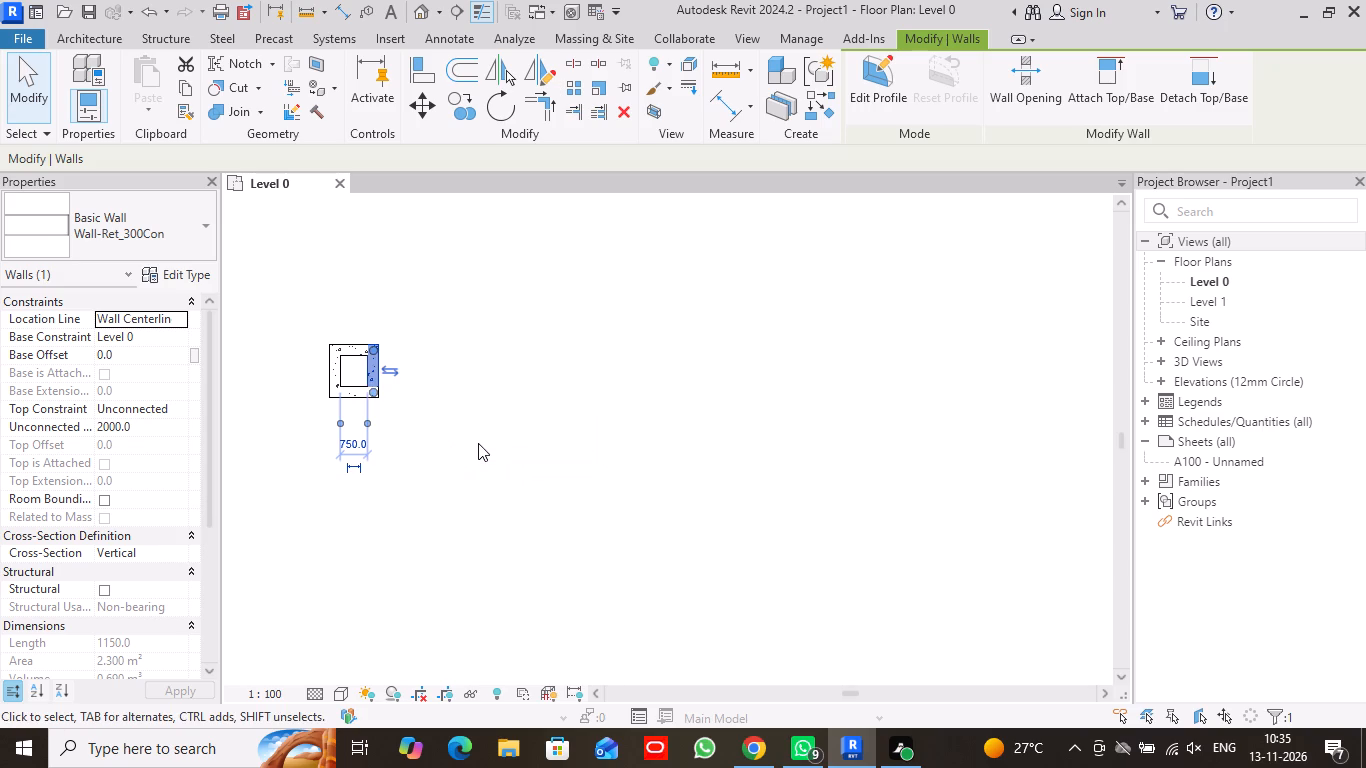
Change the project's length units to fractional inches.
scroll(399, 408, "up", 6)
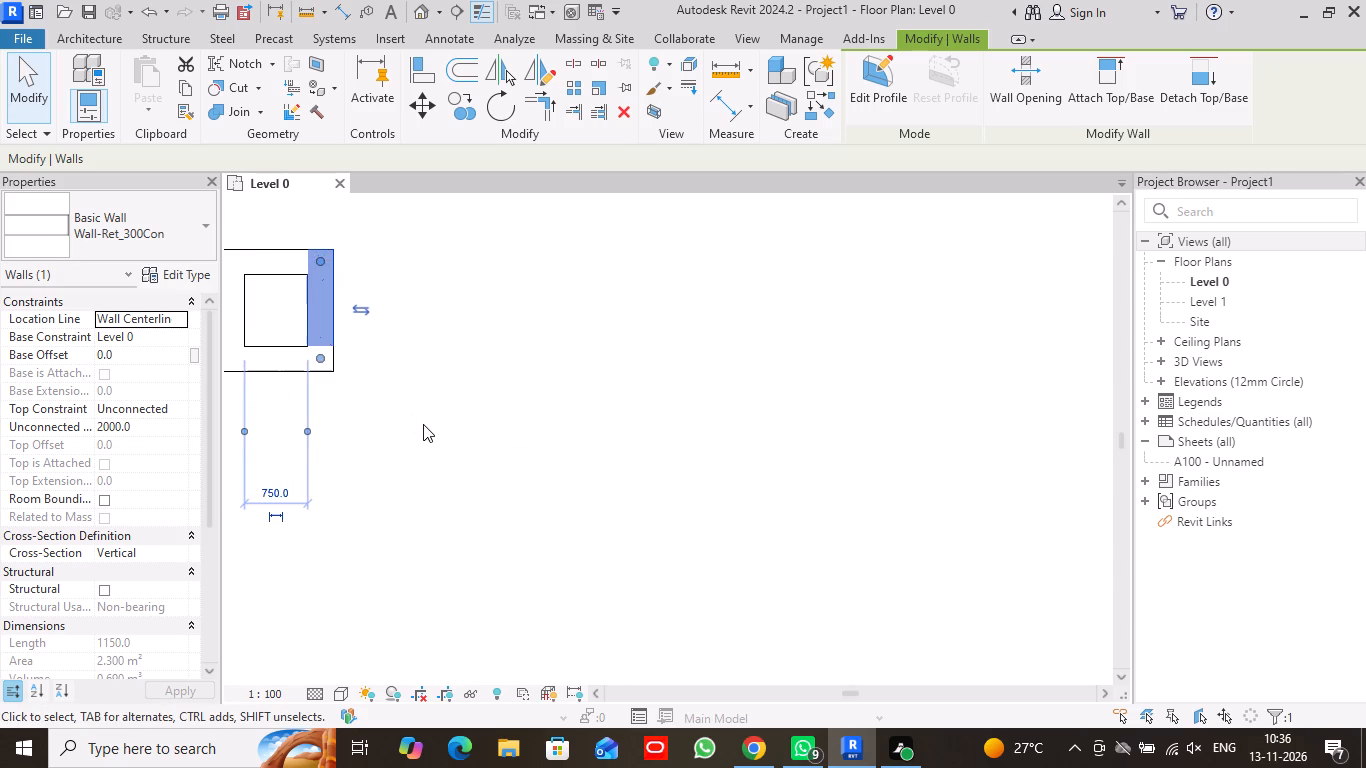
middle_click_drag(411, 414, 718, 479)
scroll(653, 466, "up", 2)
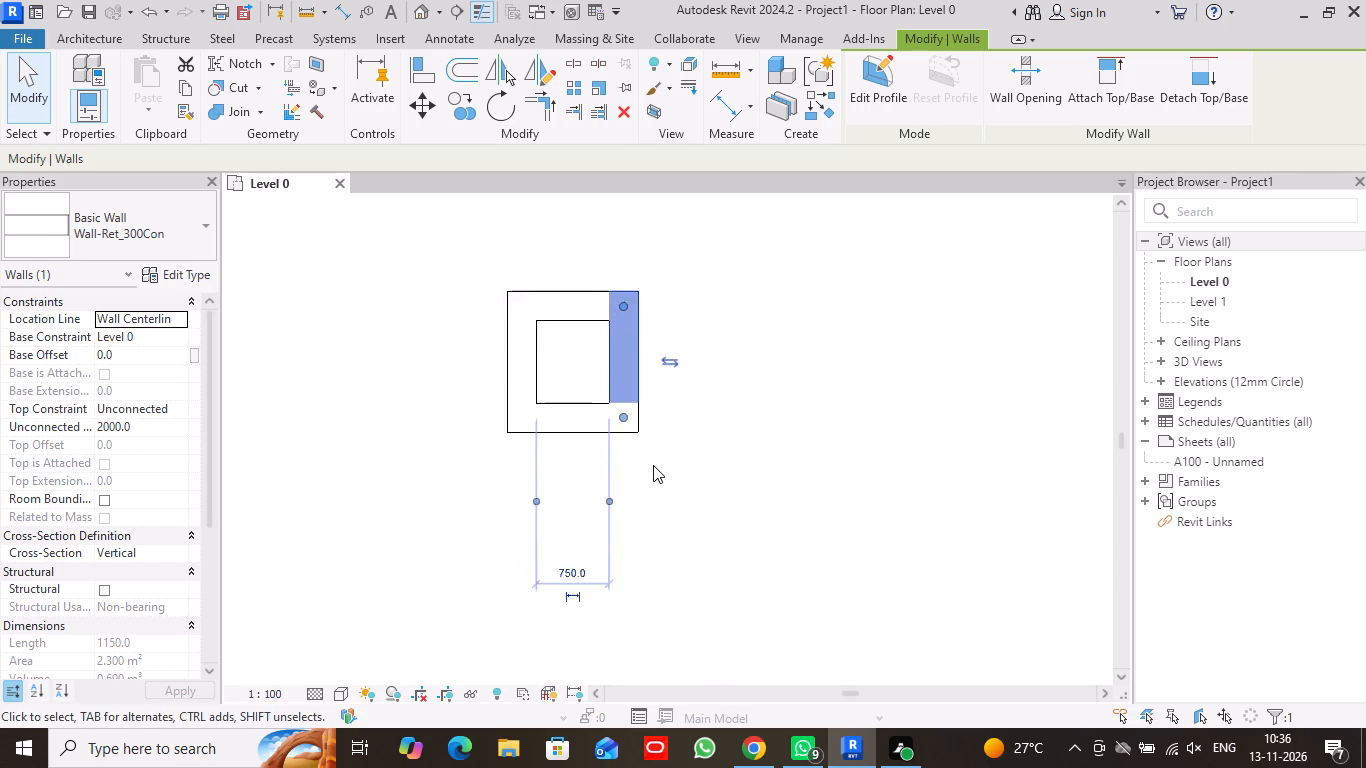
scroll(653, 465, "up", 3)
middle_click_drag(701, 377, 741, 478)
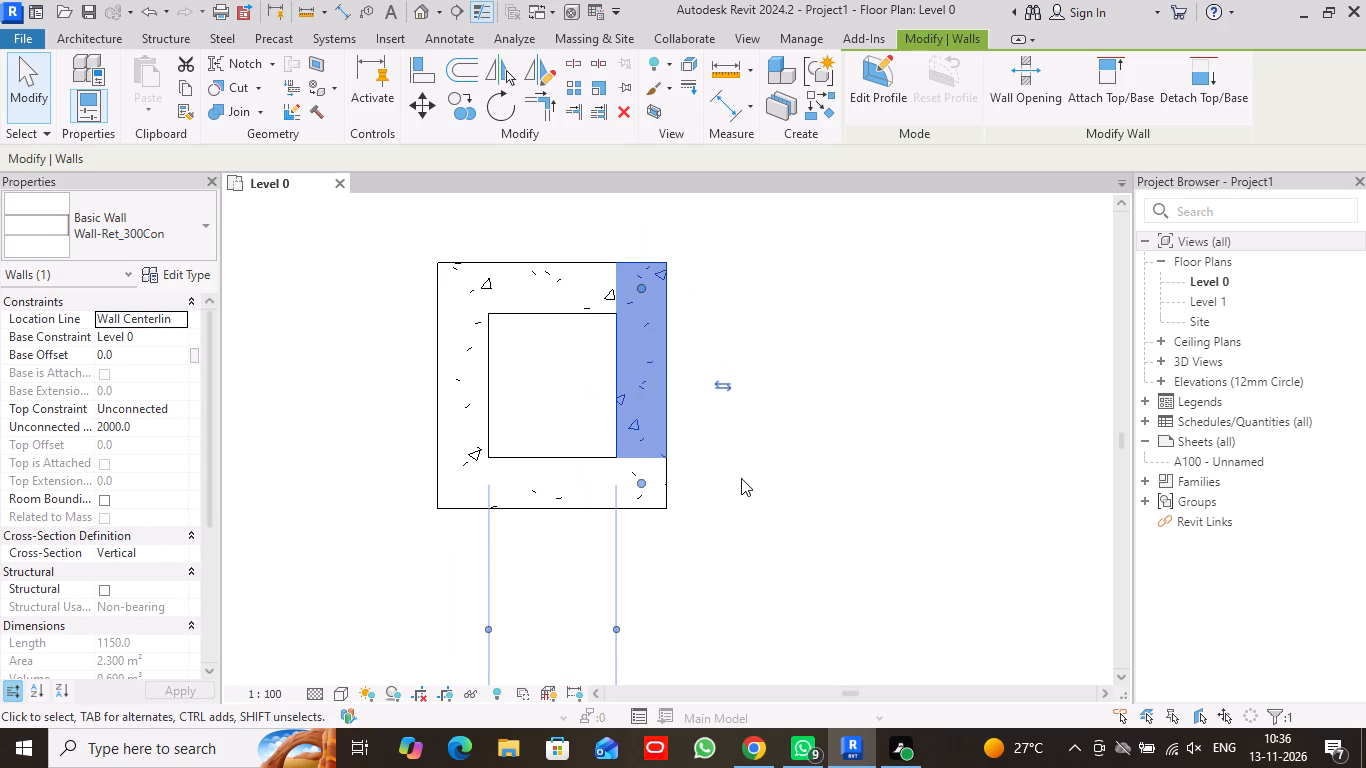
type("un")
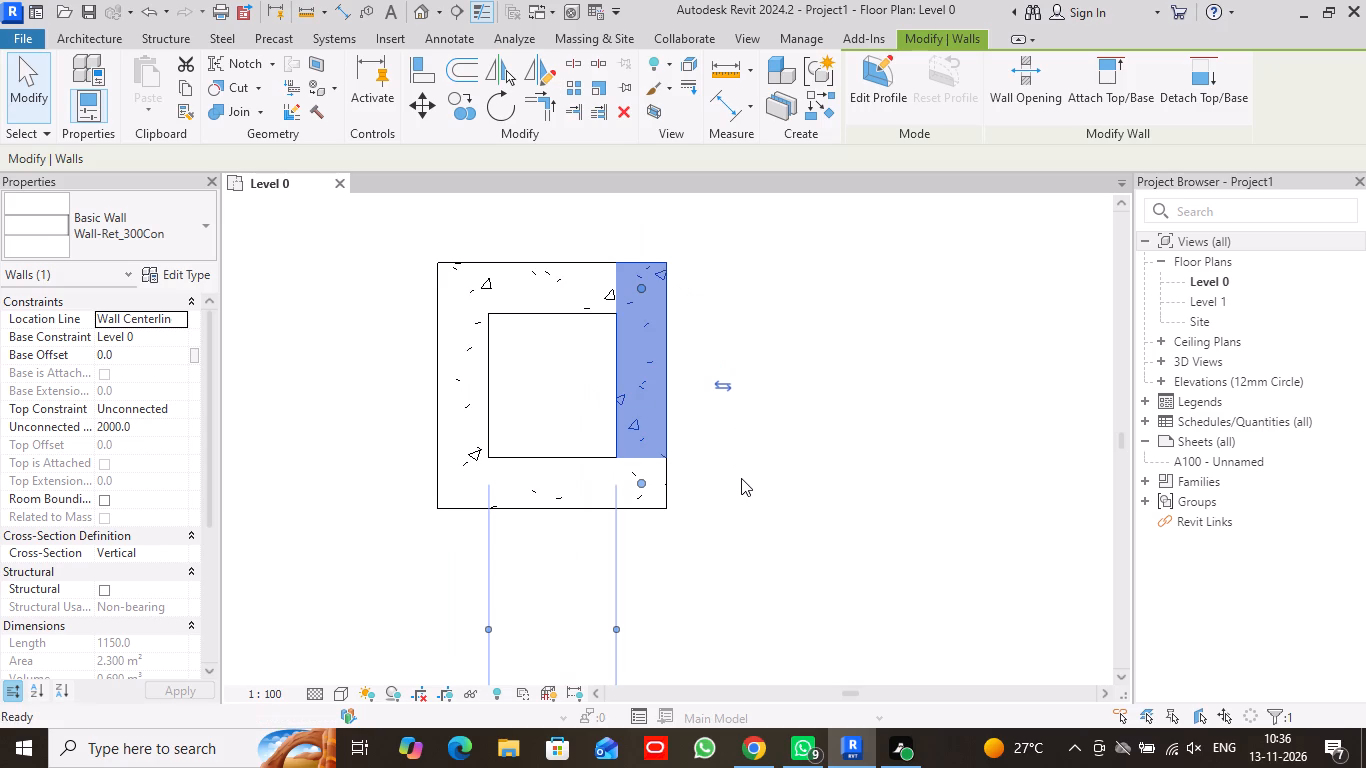
key("Return")
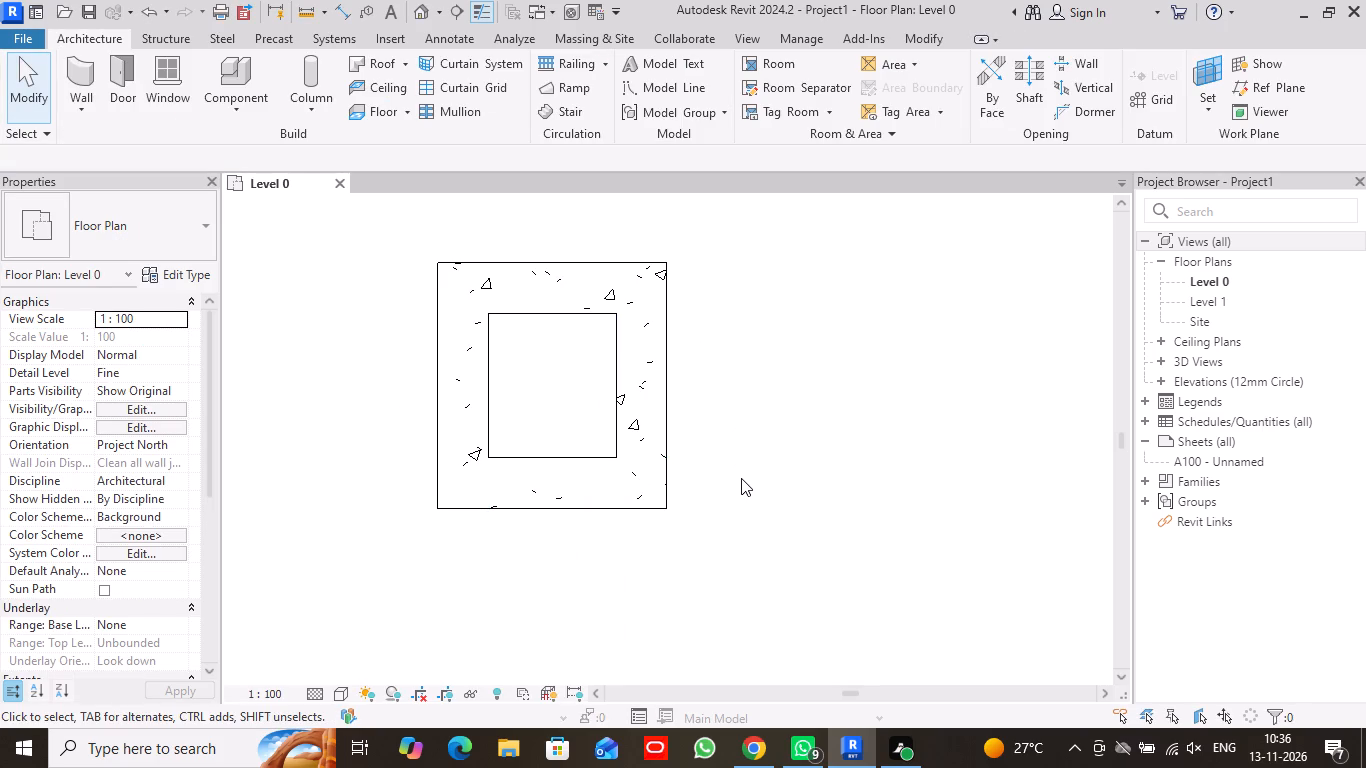
type("un")
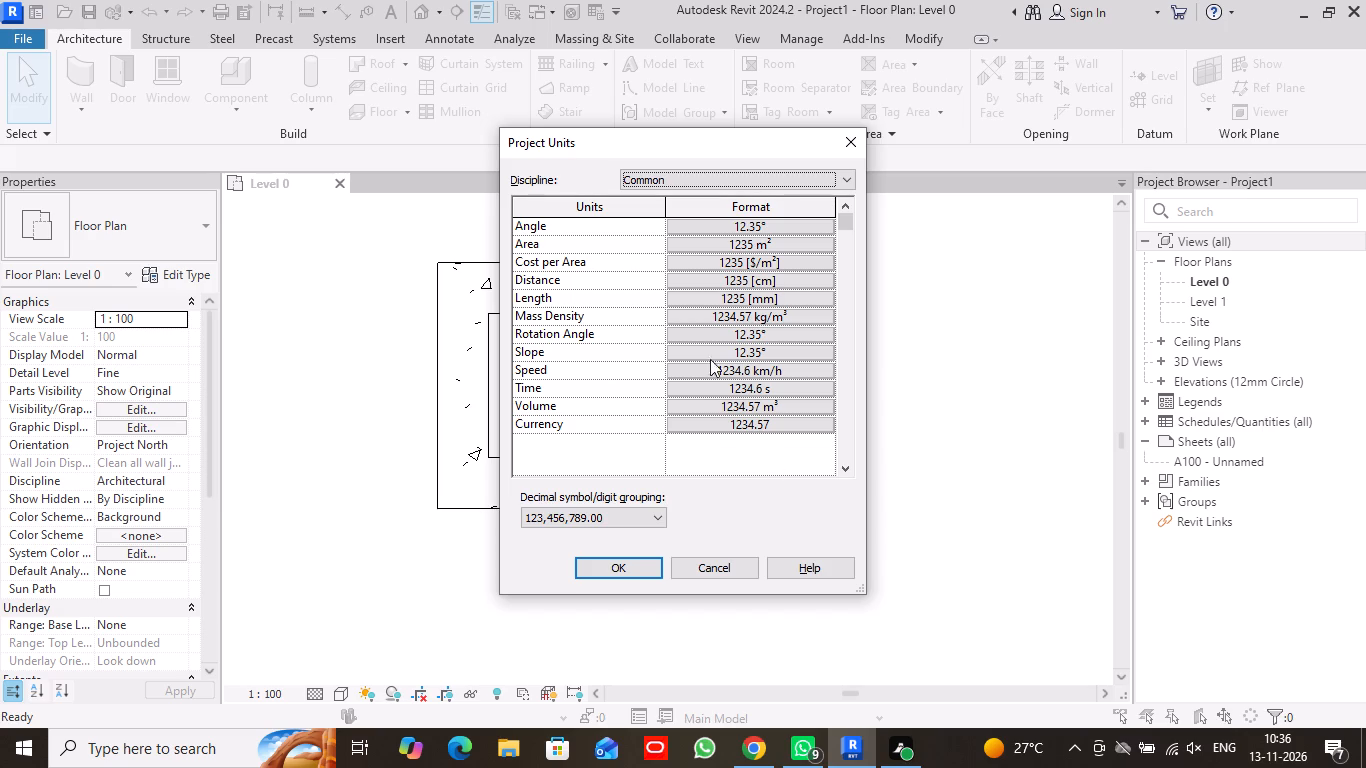
left_click(823, 299)
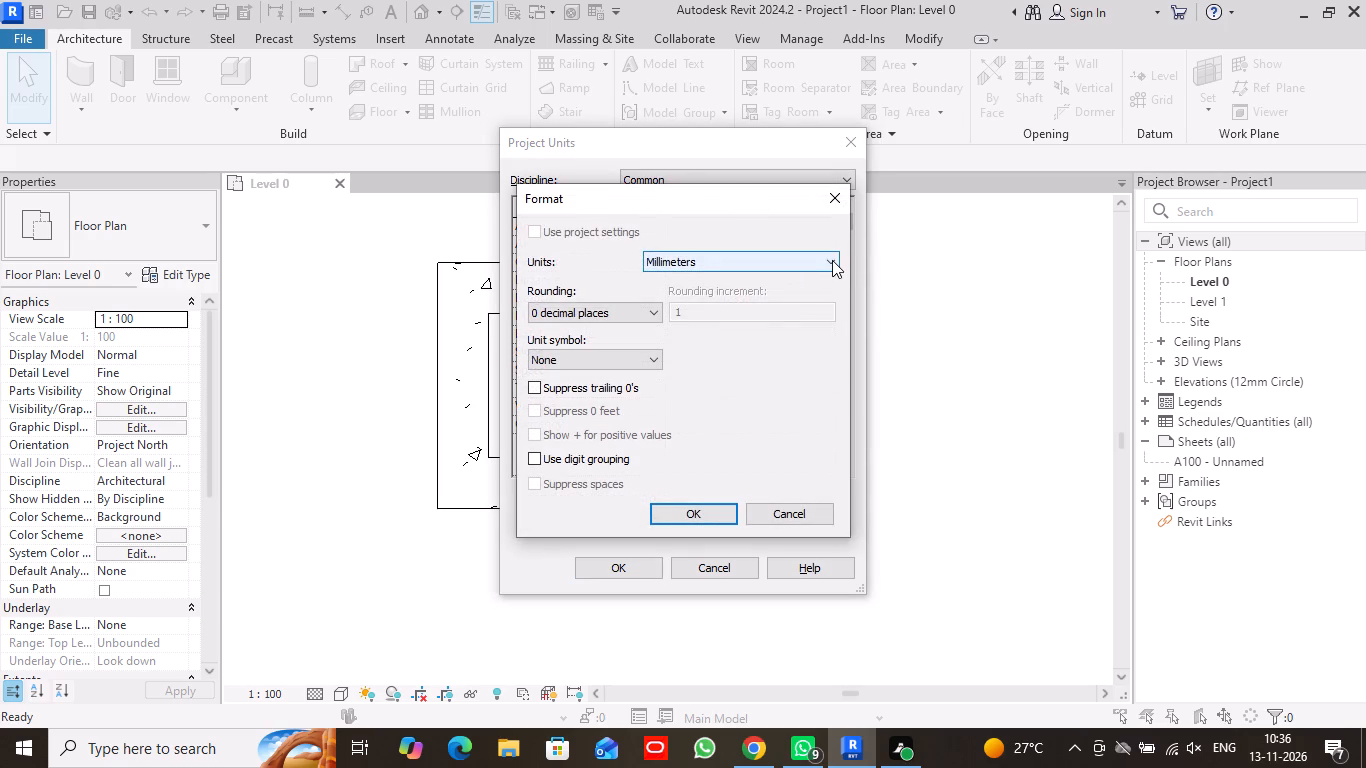
left_click(832, 260)
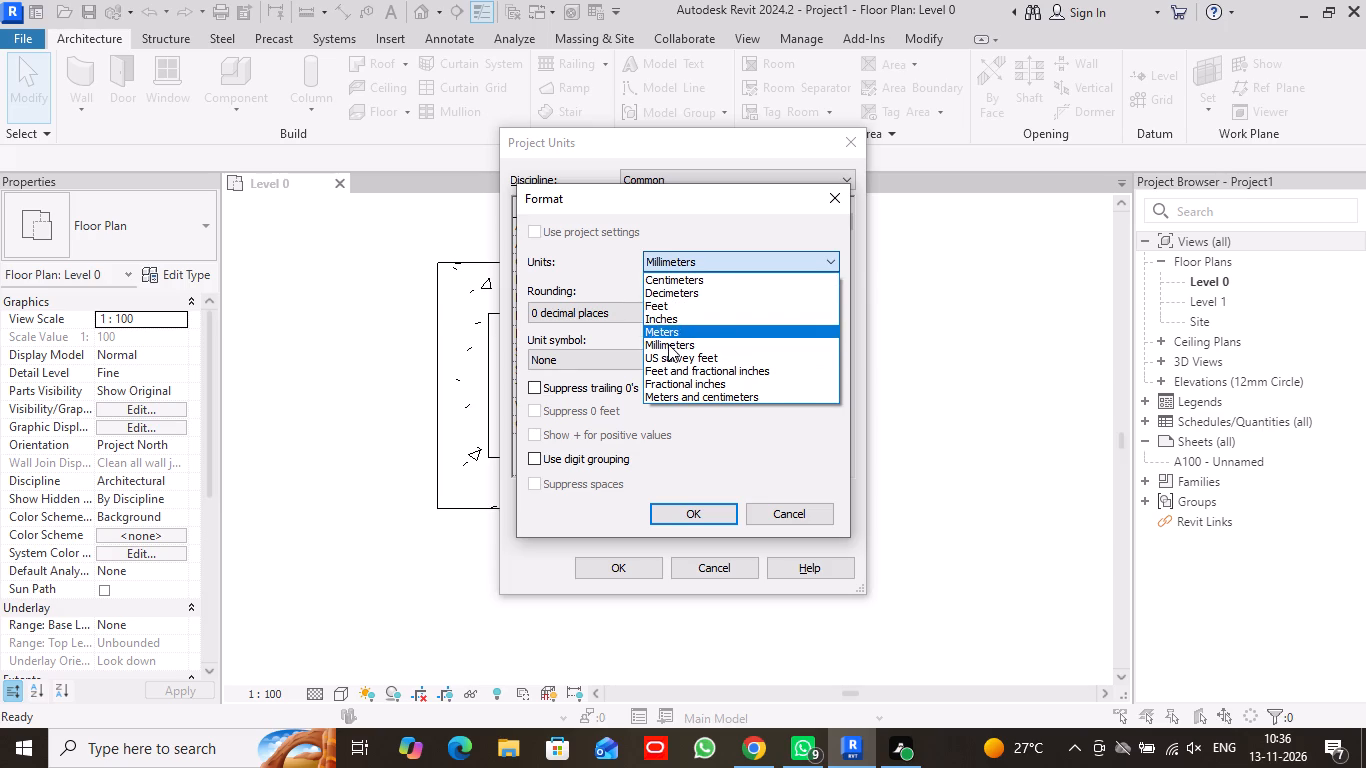
left_click(735, 379)
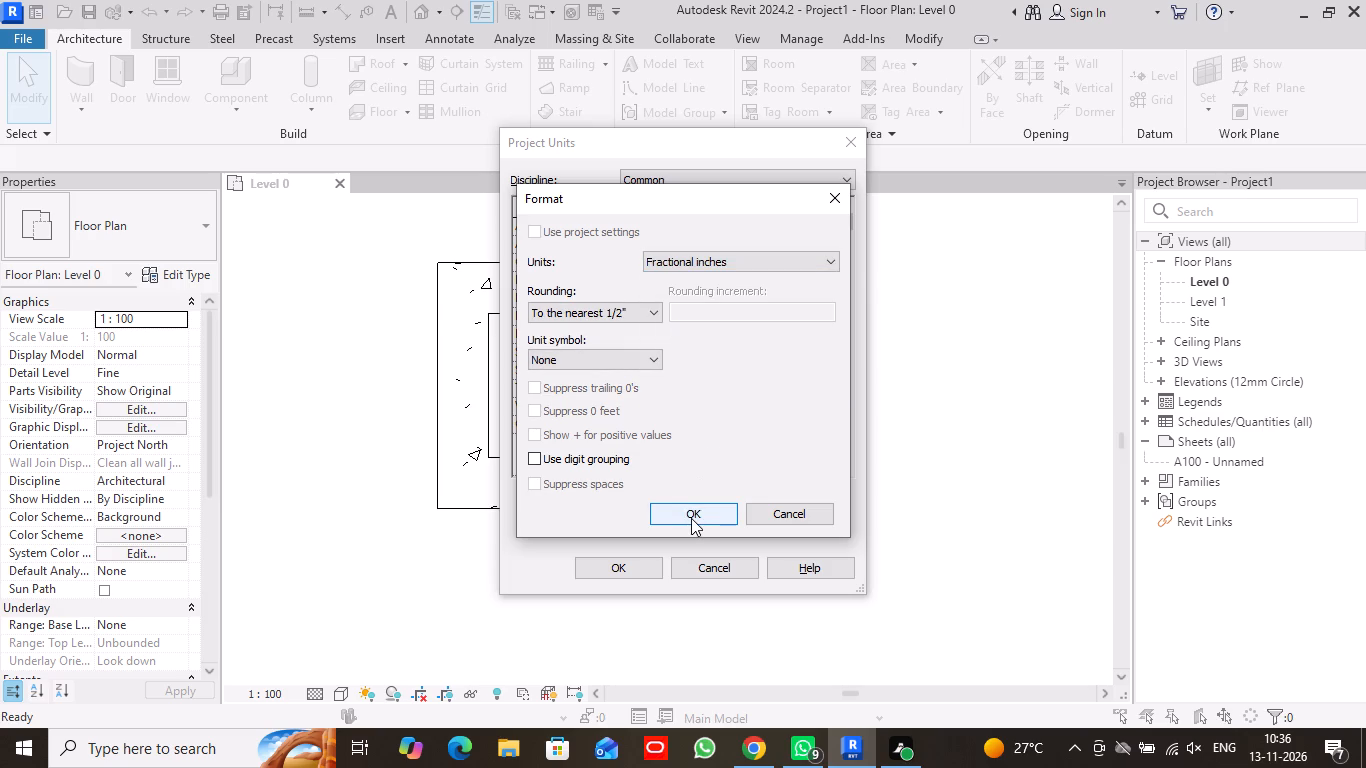
left_click(691, 505)
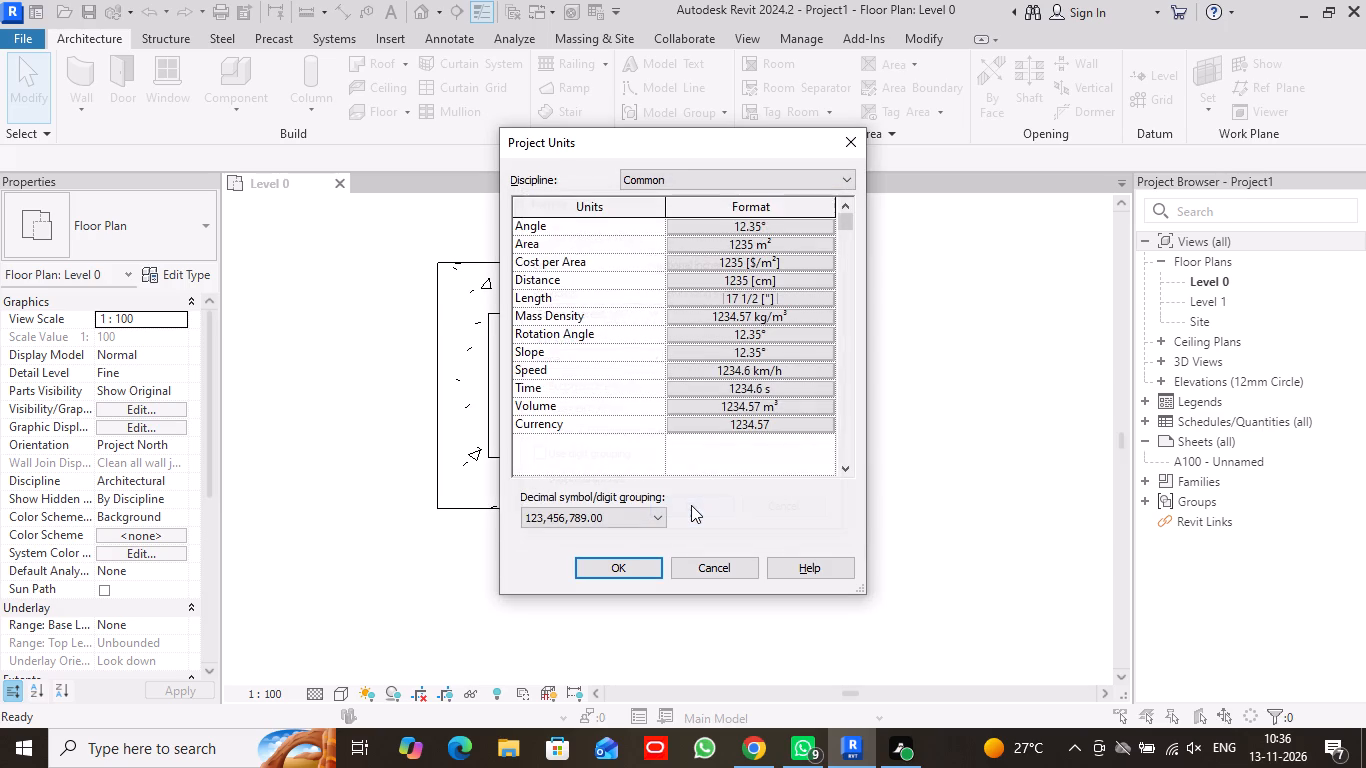
left_click(610, 565)
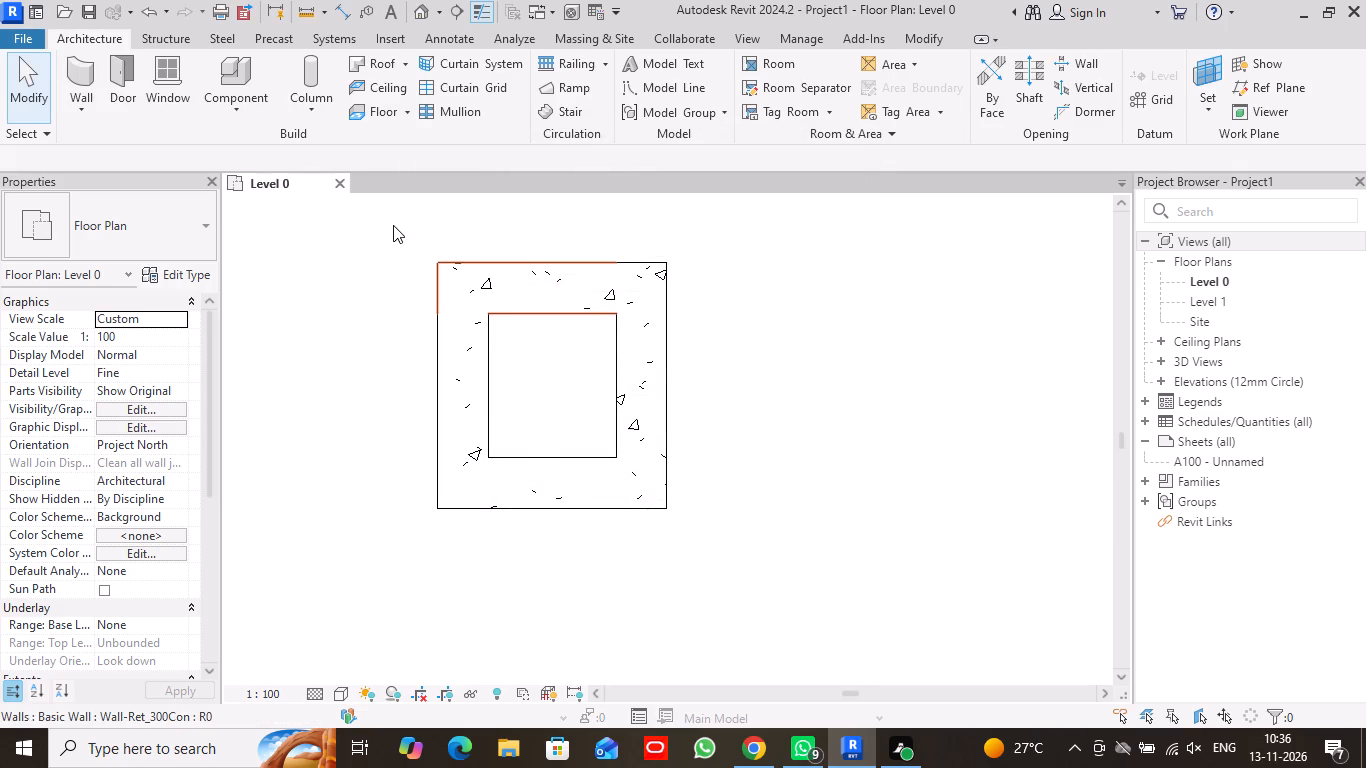
Delete all four walls of the small enclosure on the Level 0 plan.
left_click_drag(393, 225, 722, 560)
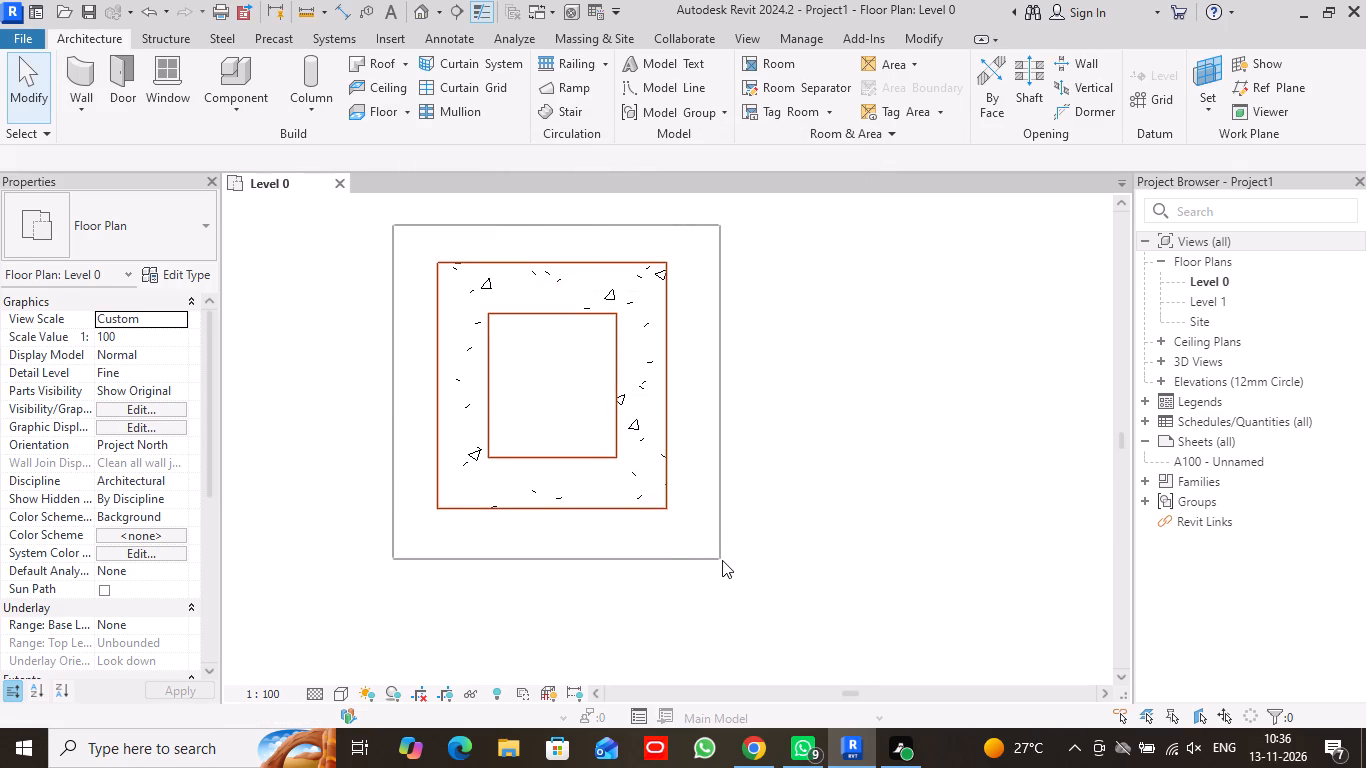
key("Delete")
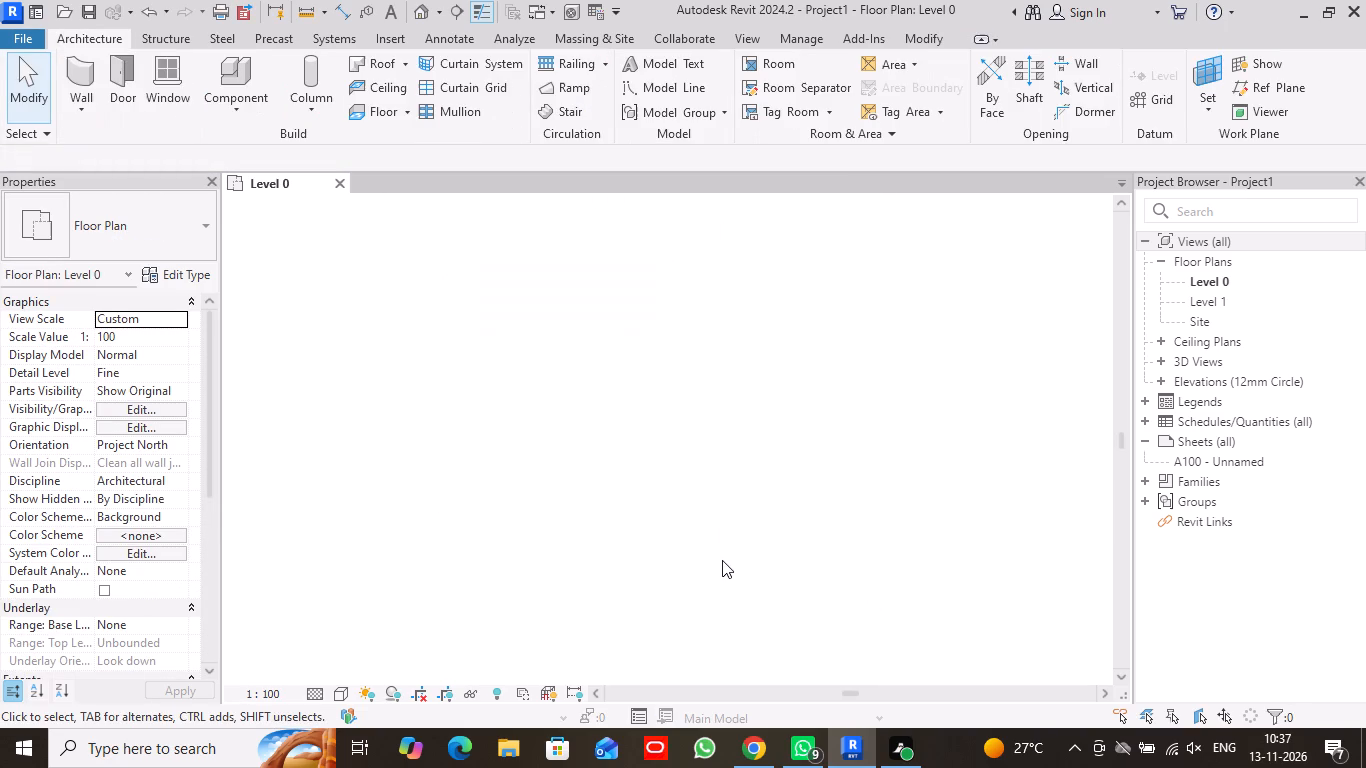
For new rectangular walls, set the Wall-Ret_300Con type's concrete structure layer thickness to 9 inches.
left_click(73, 77)
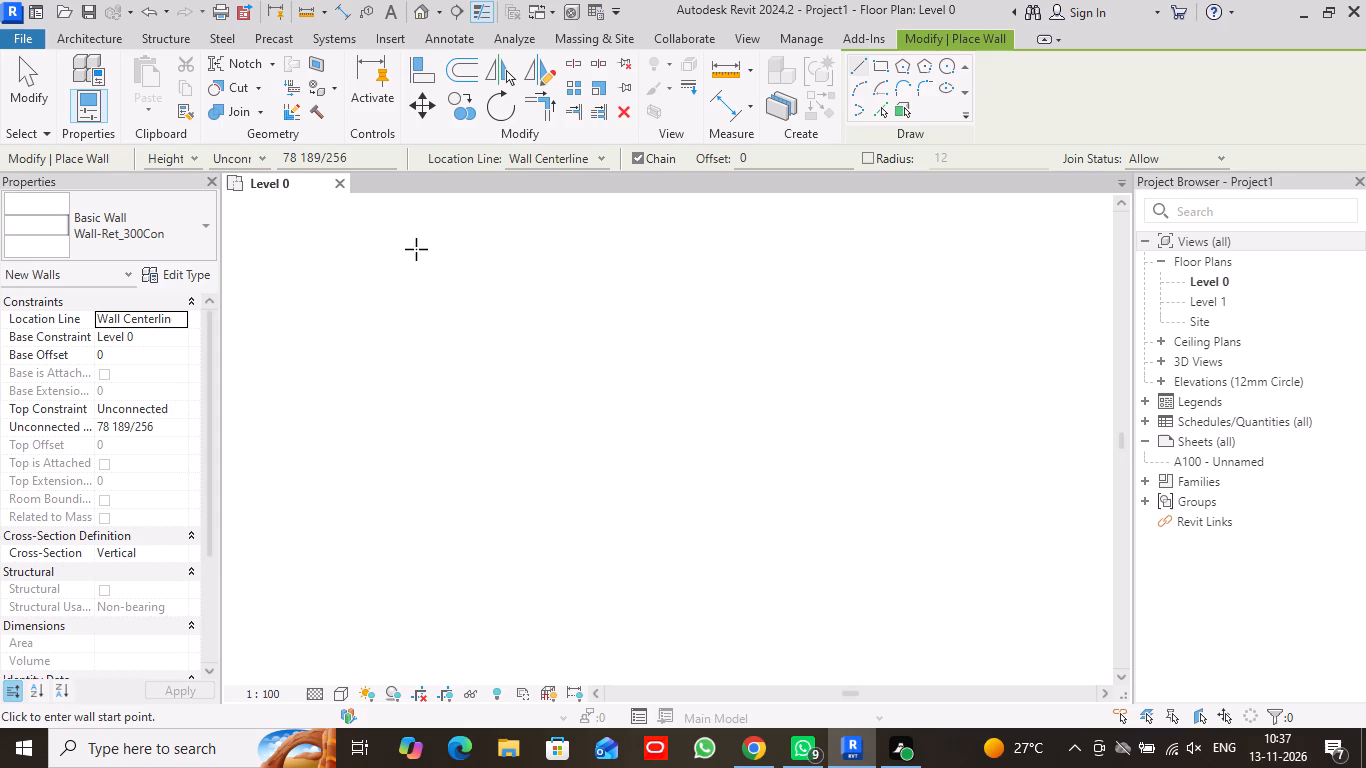
left_click(882, 64)
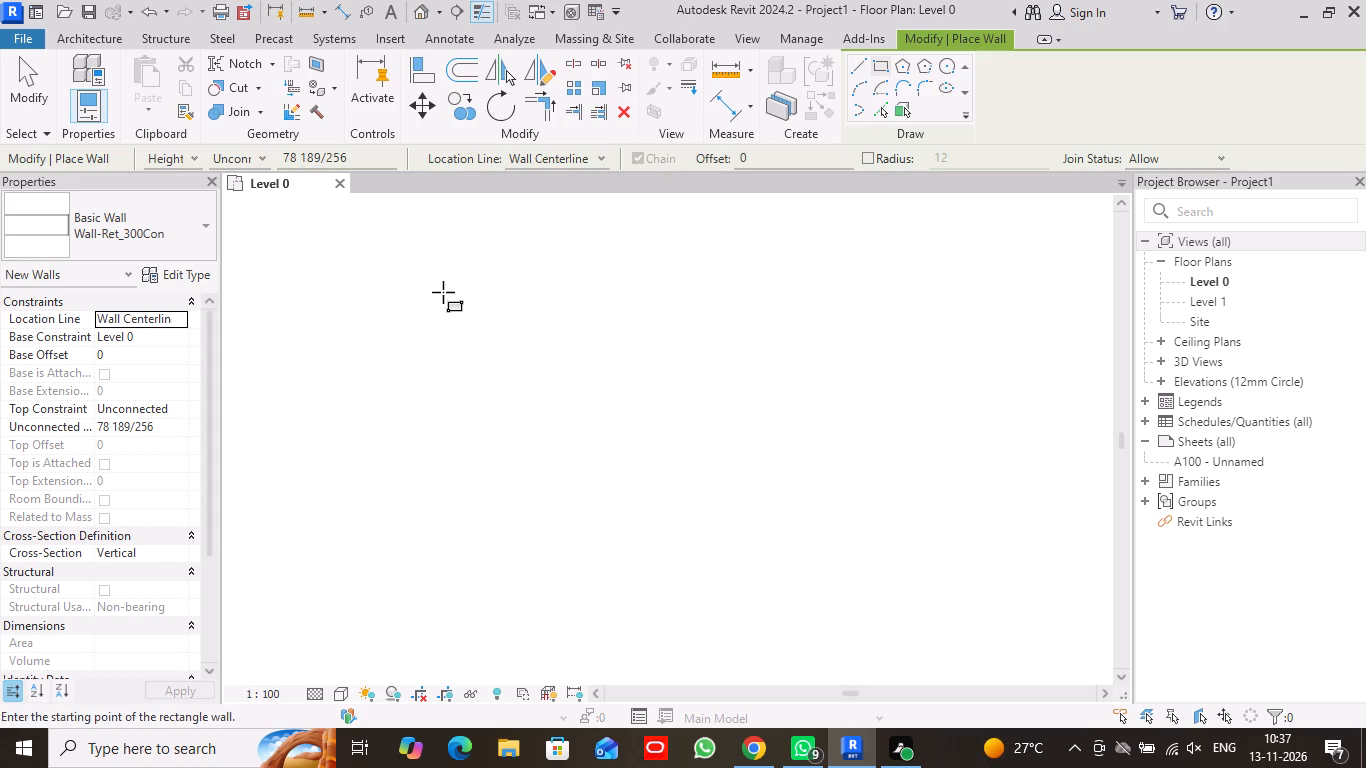
left_click(443, 292)
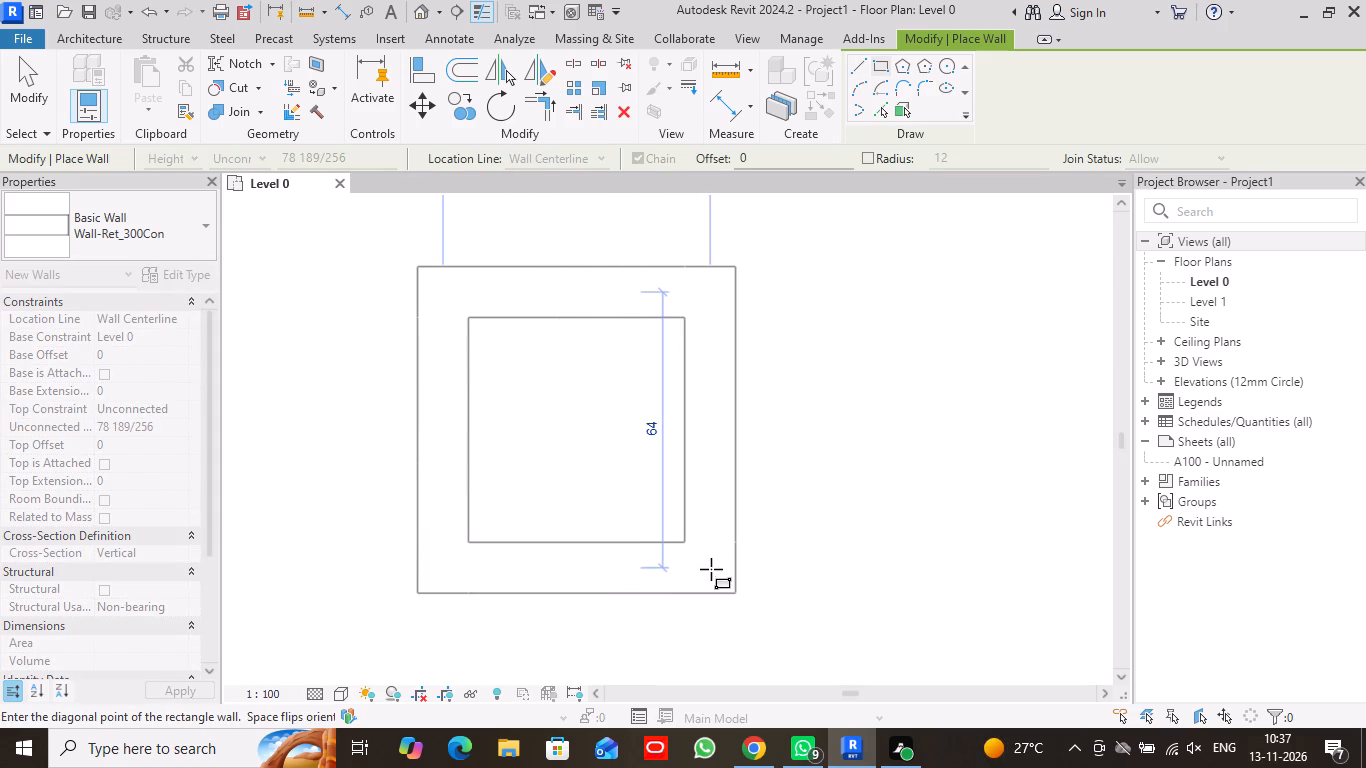
key("Escape")
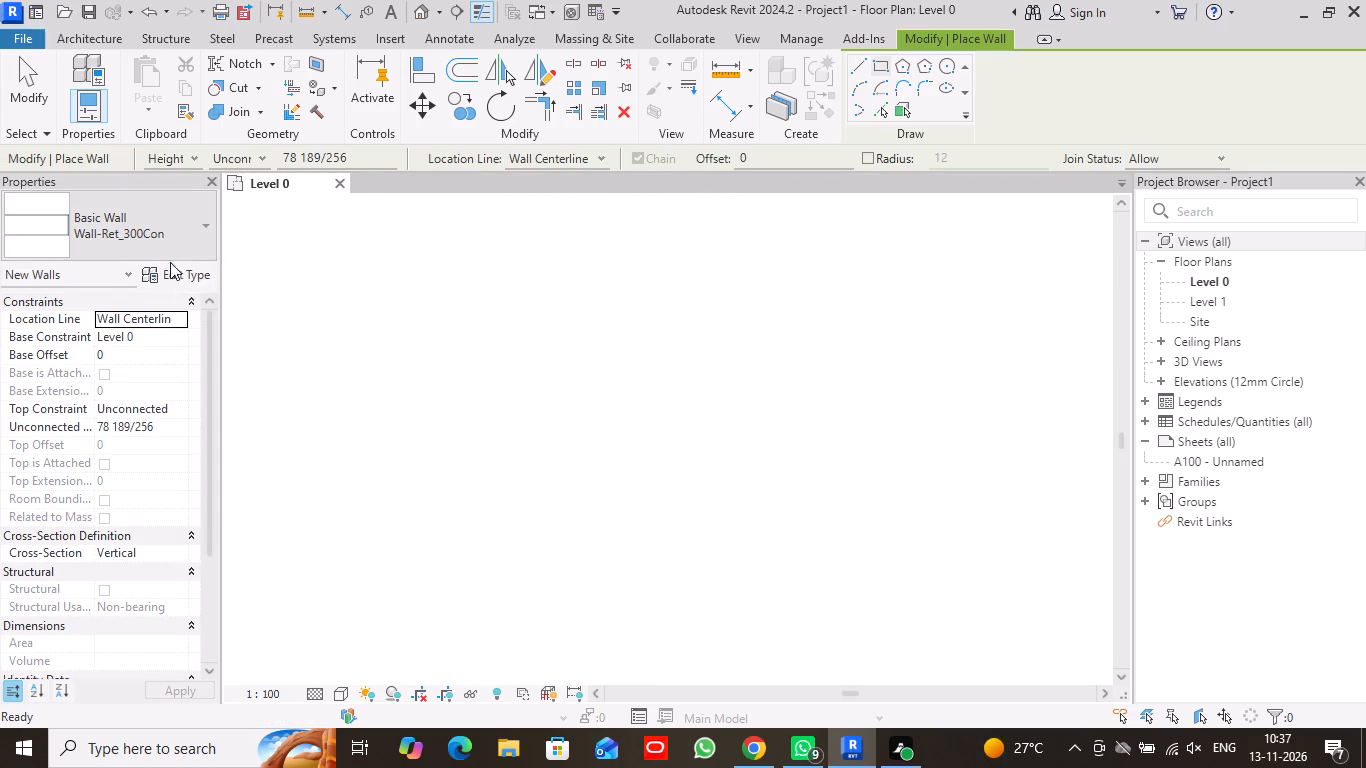
left_click(185, 281)
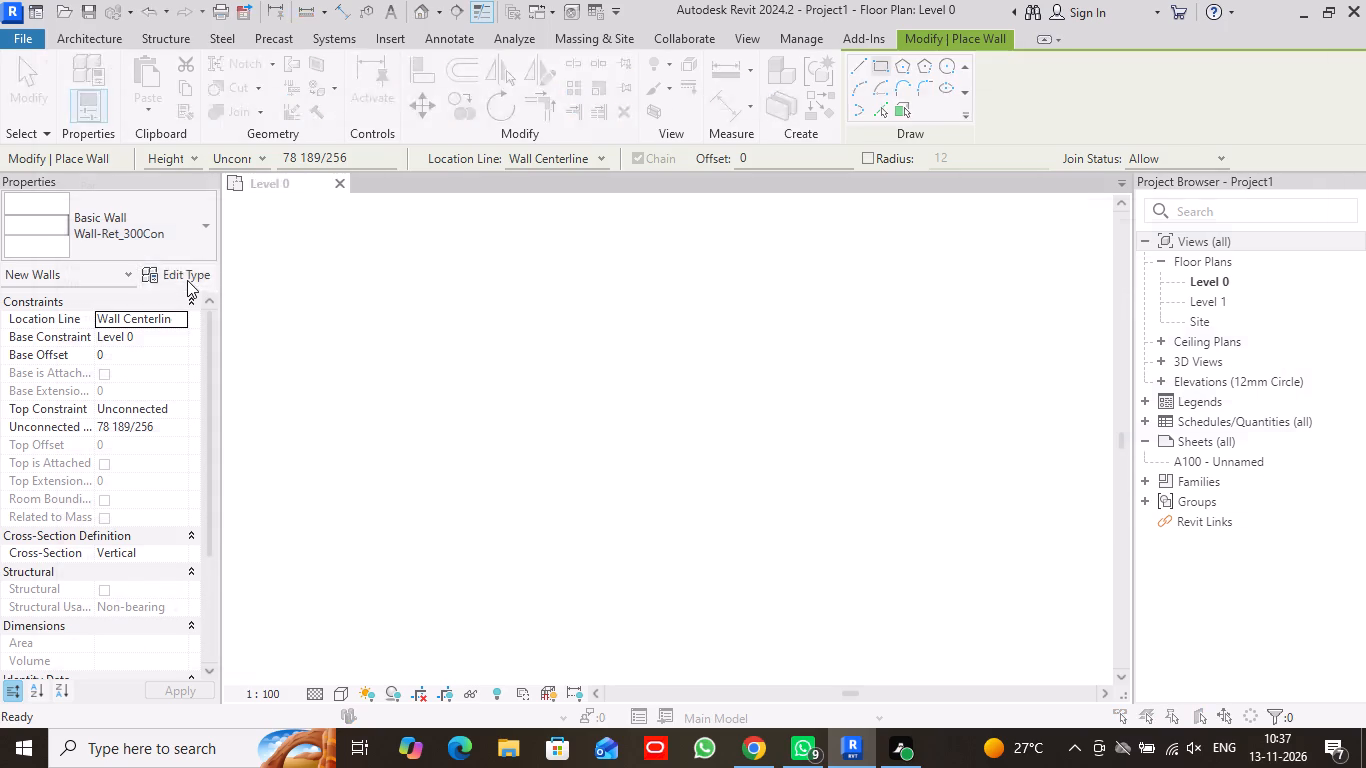
left_click(991, 245)
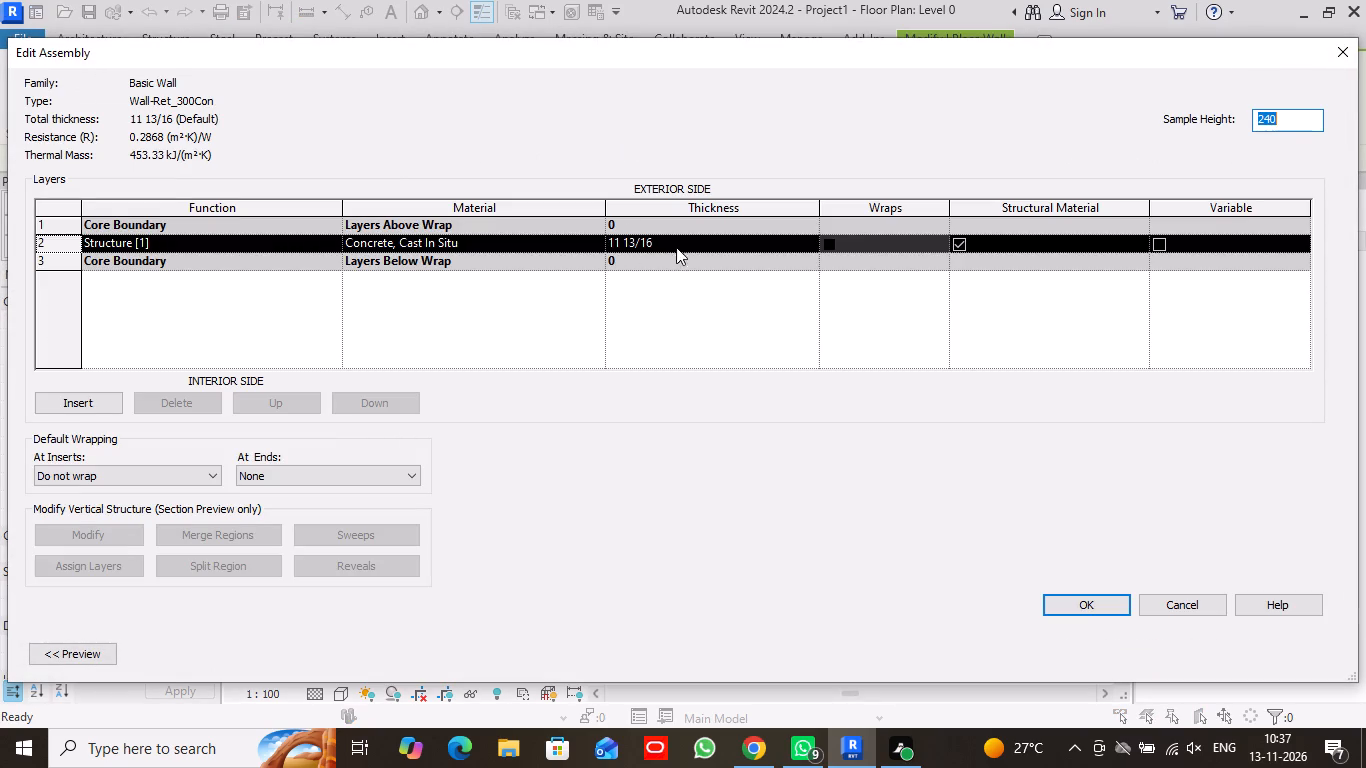
left_click(805, 243)
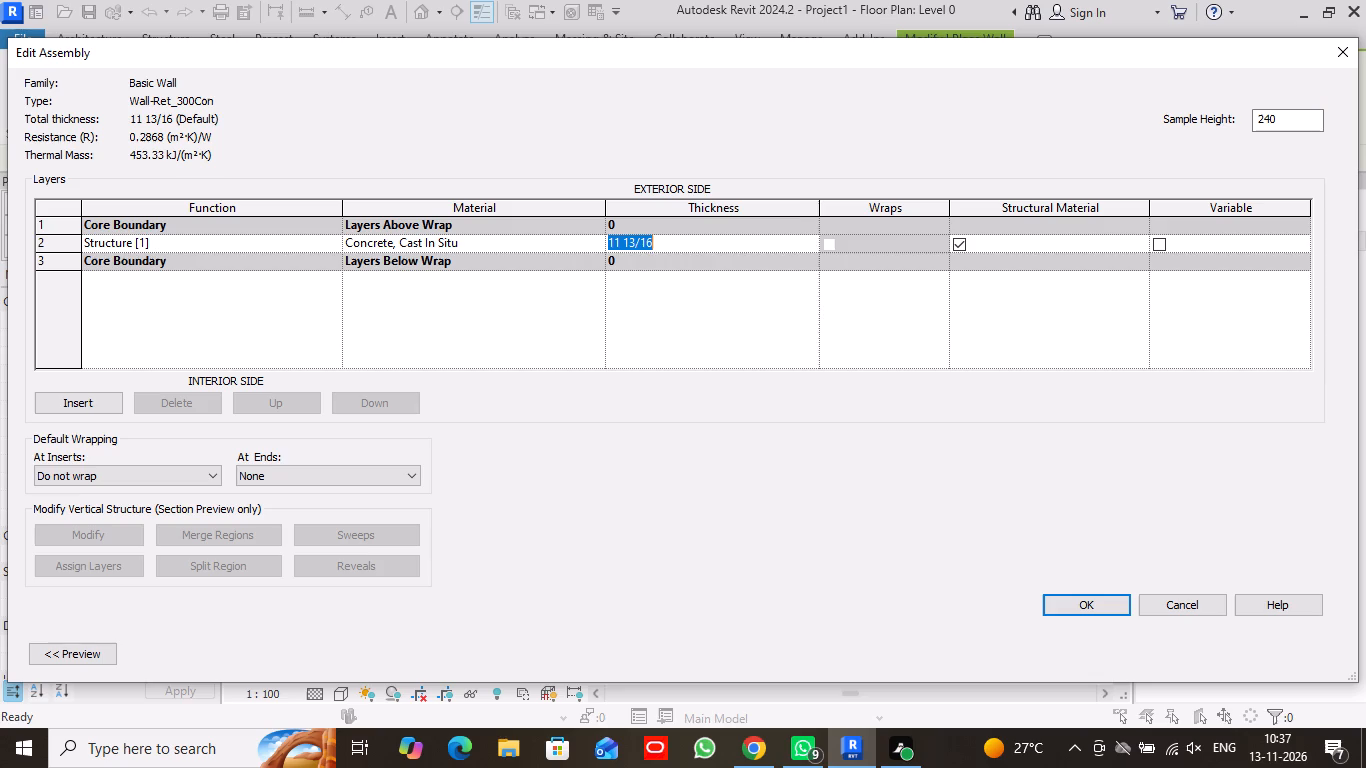
key("9")
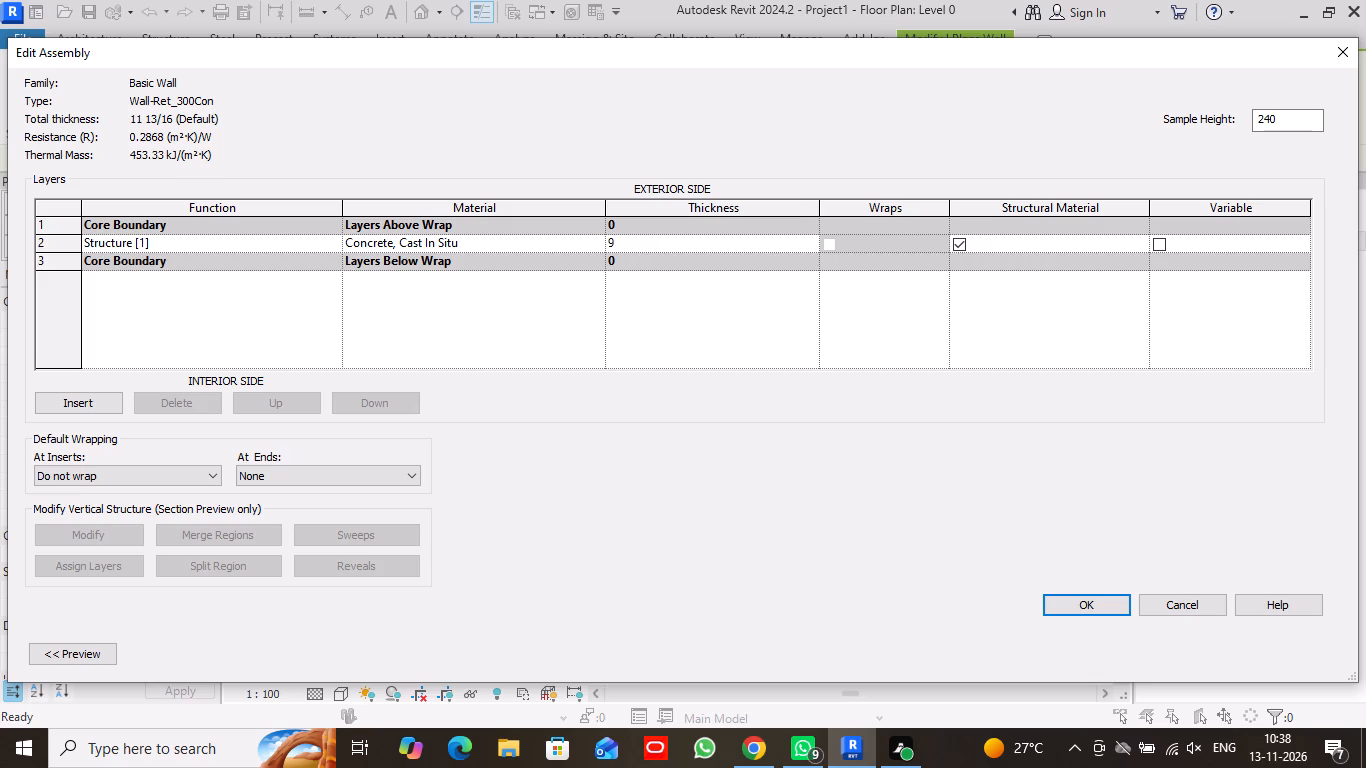
key("shift+quotedbl")
key("Return")
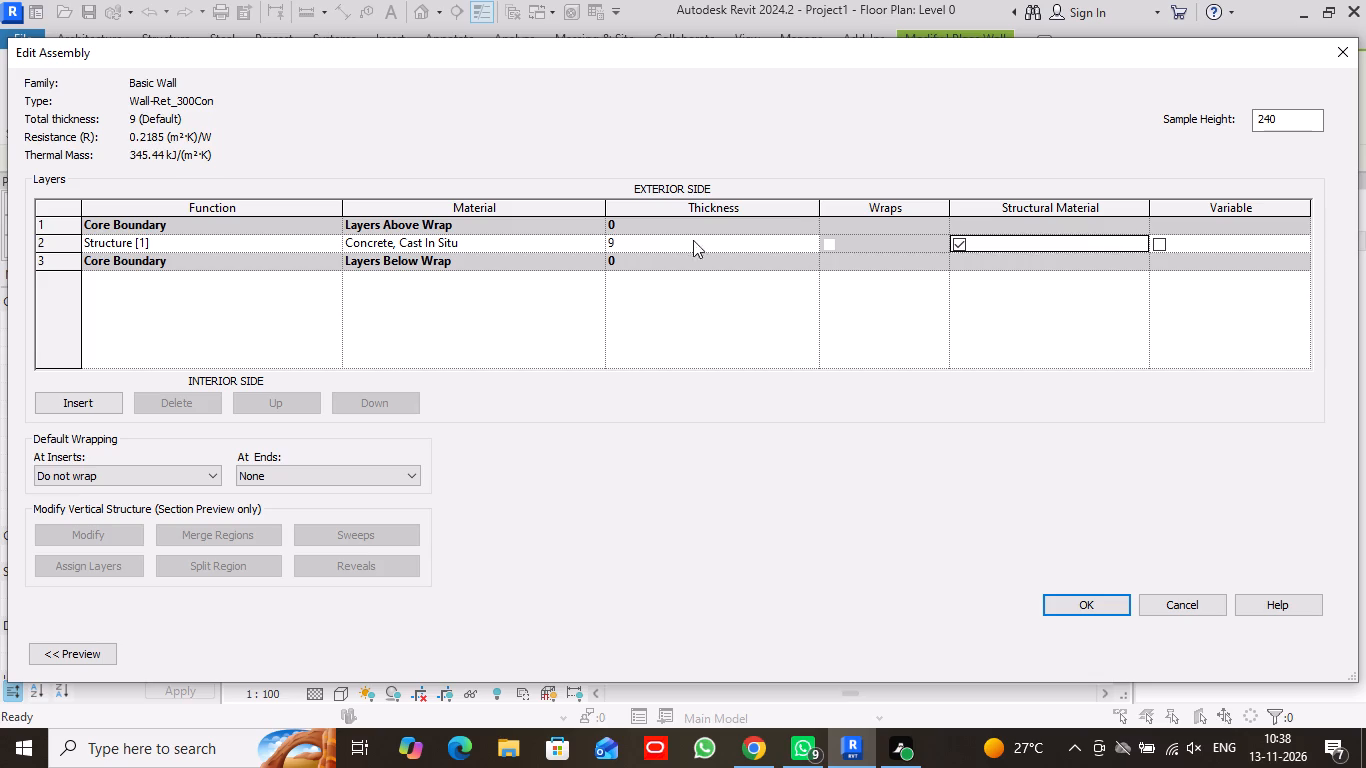
left_click(648, 241)
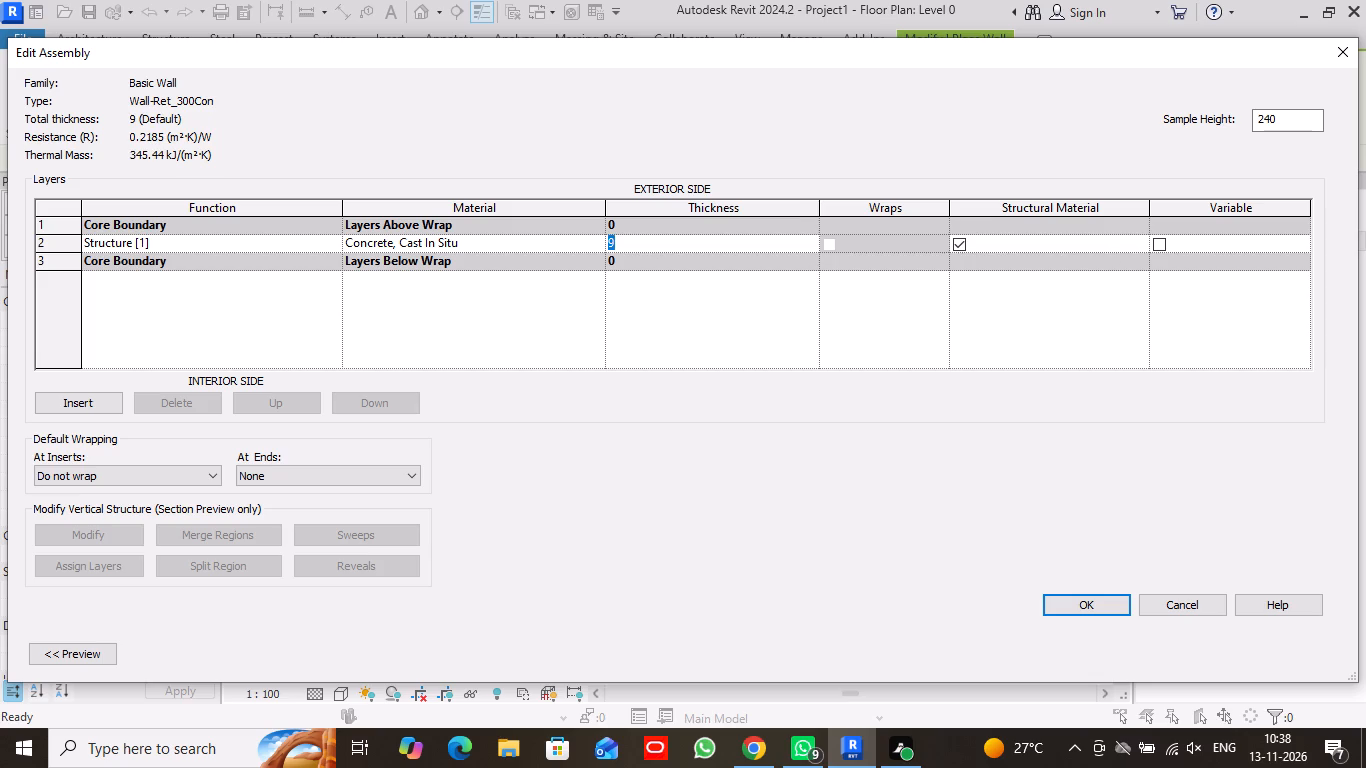
key("shift+quotedbl")
key("BackSpace")
key("9")
key("shift+quotedbl")
key("Return")
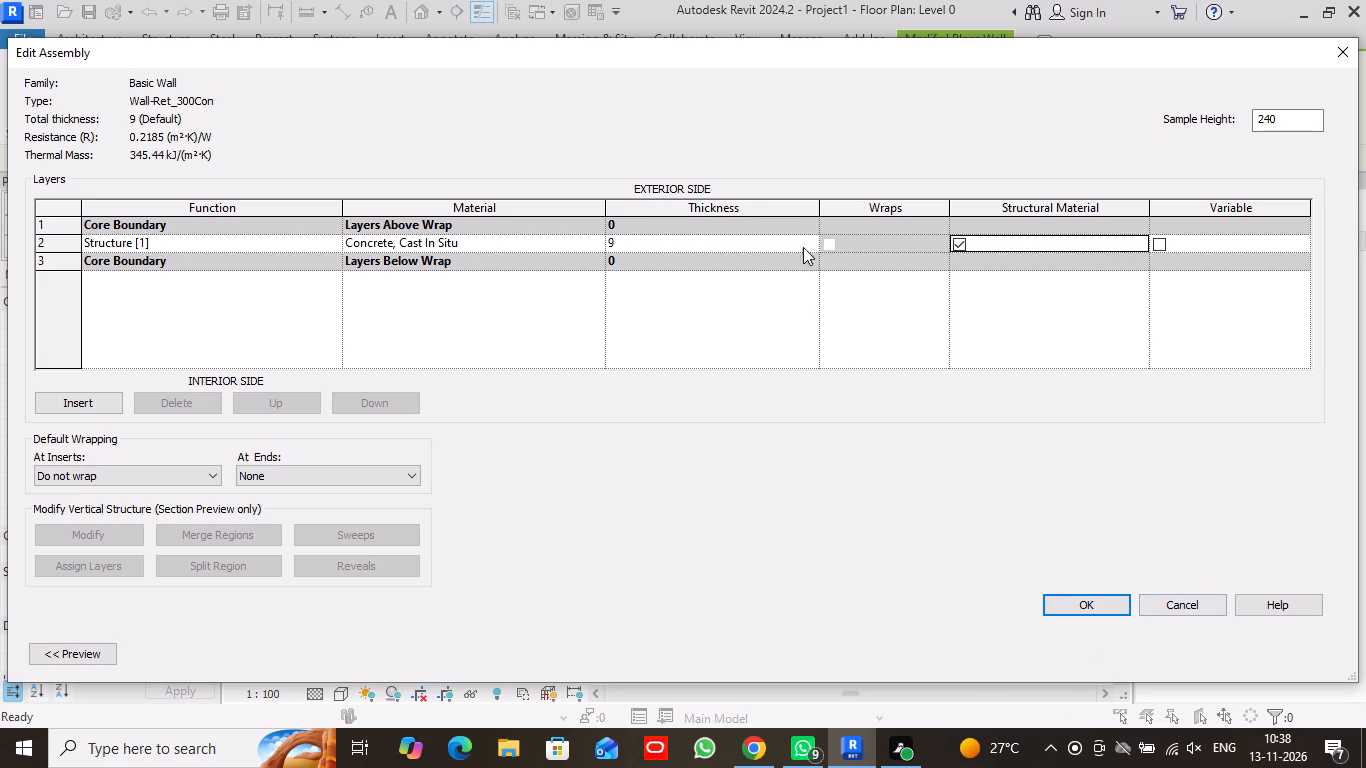
left_click(1075, 595)
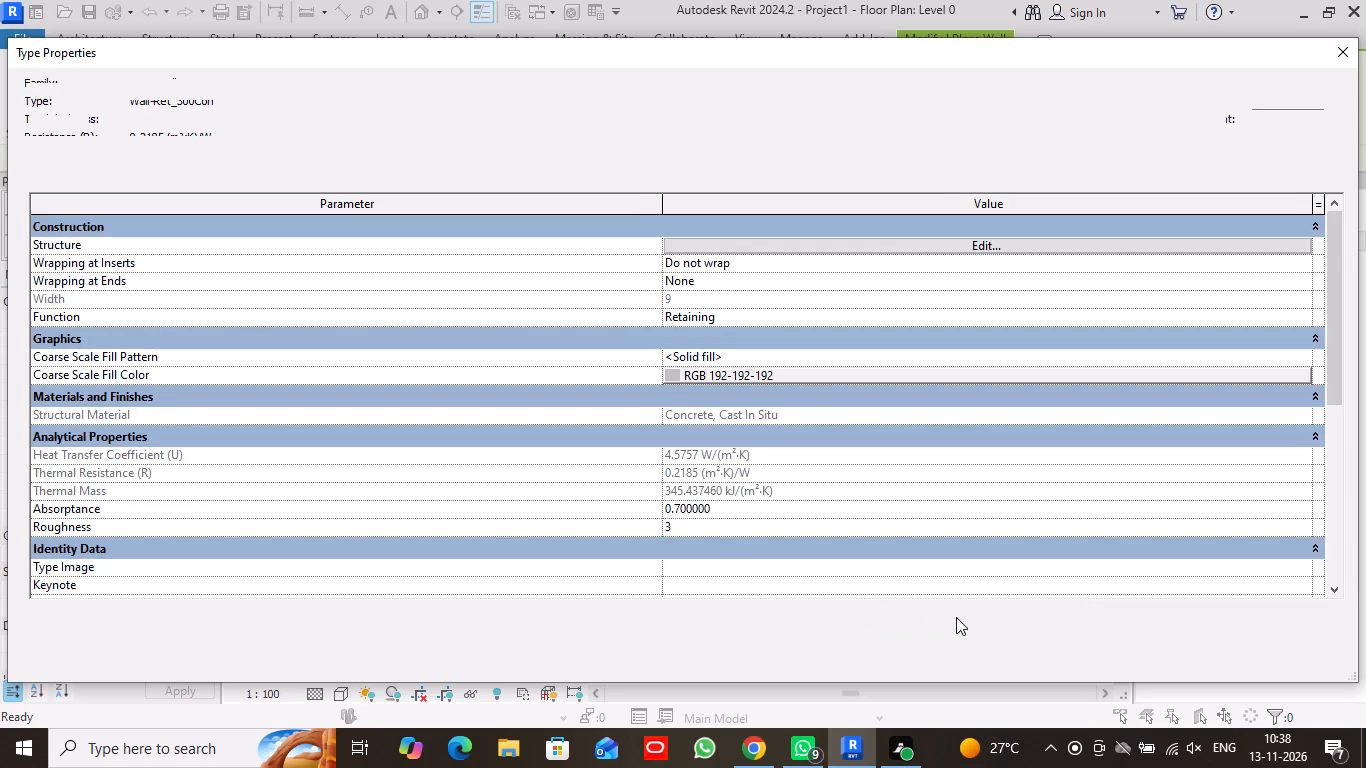
left_click(1091, 647)
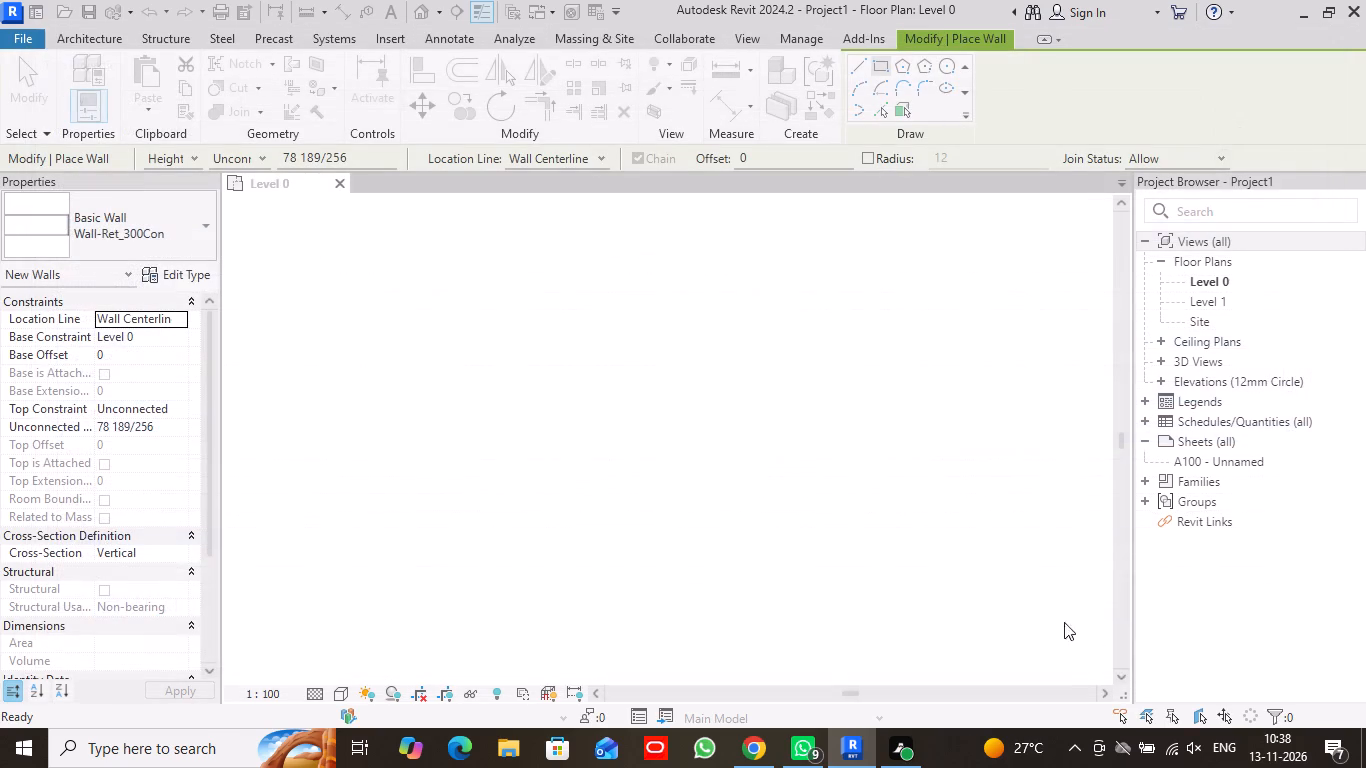
Draw a rectangle of Wall-Ret_300Con walls on the Level 0 plan, about 177 by 165 inches inside.
left_click(455, 277)
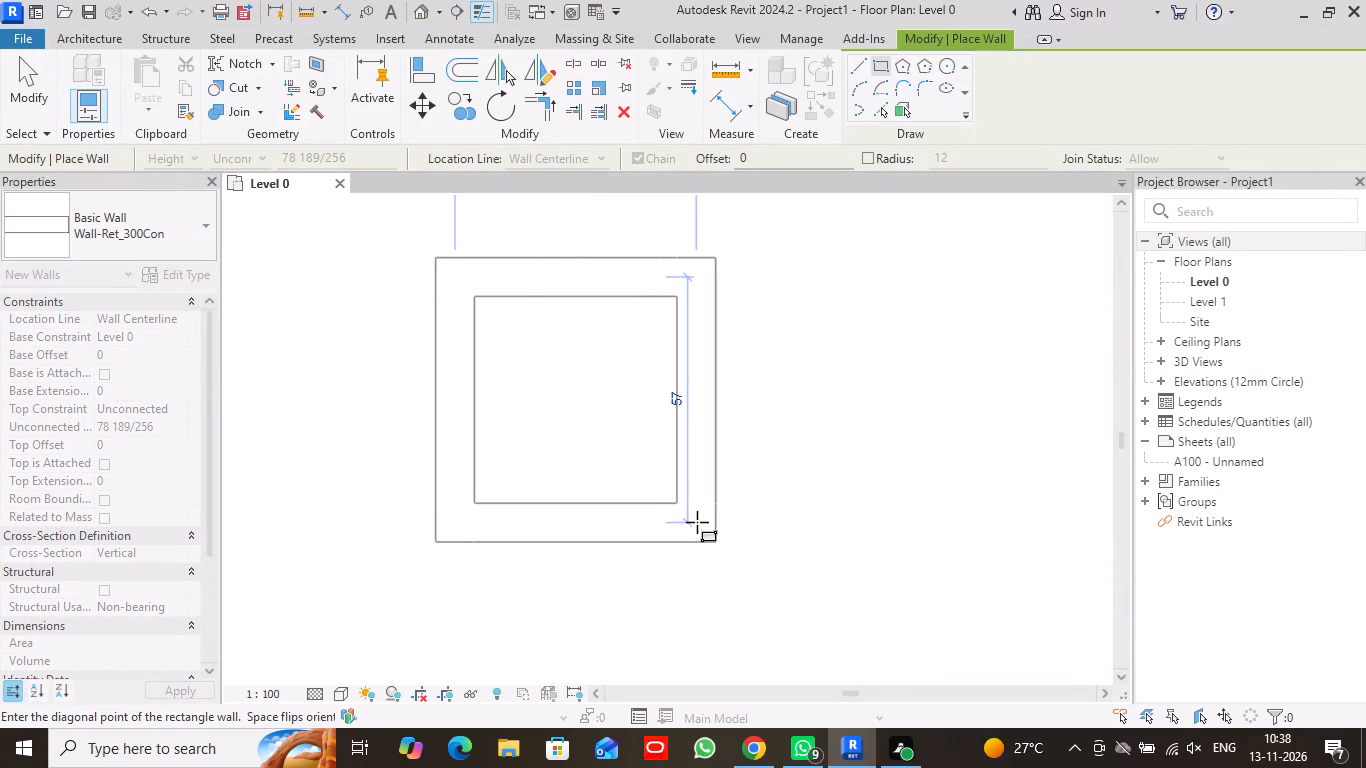
scroll(700, 528, "down", 3)
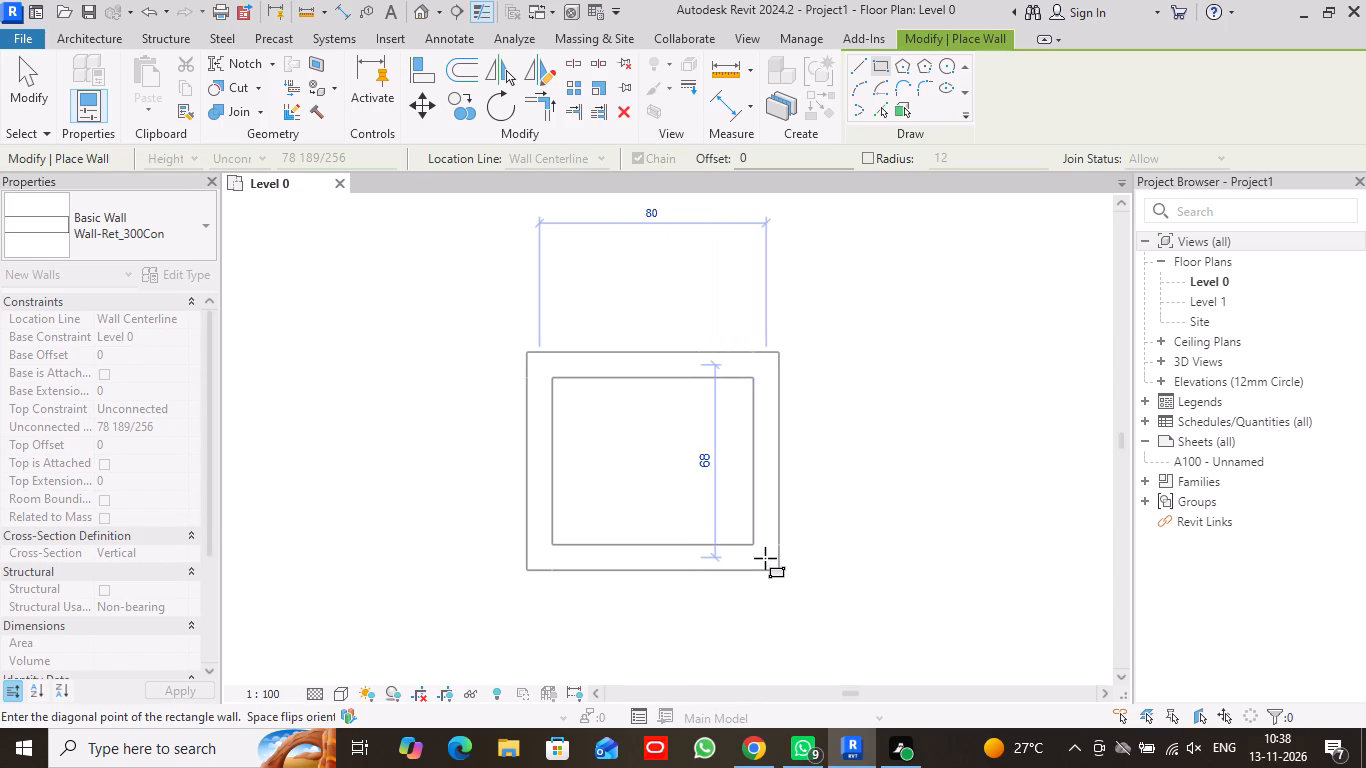
scroll(765, 558, "down", 3)
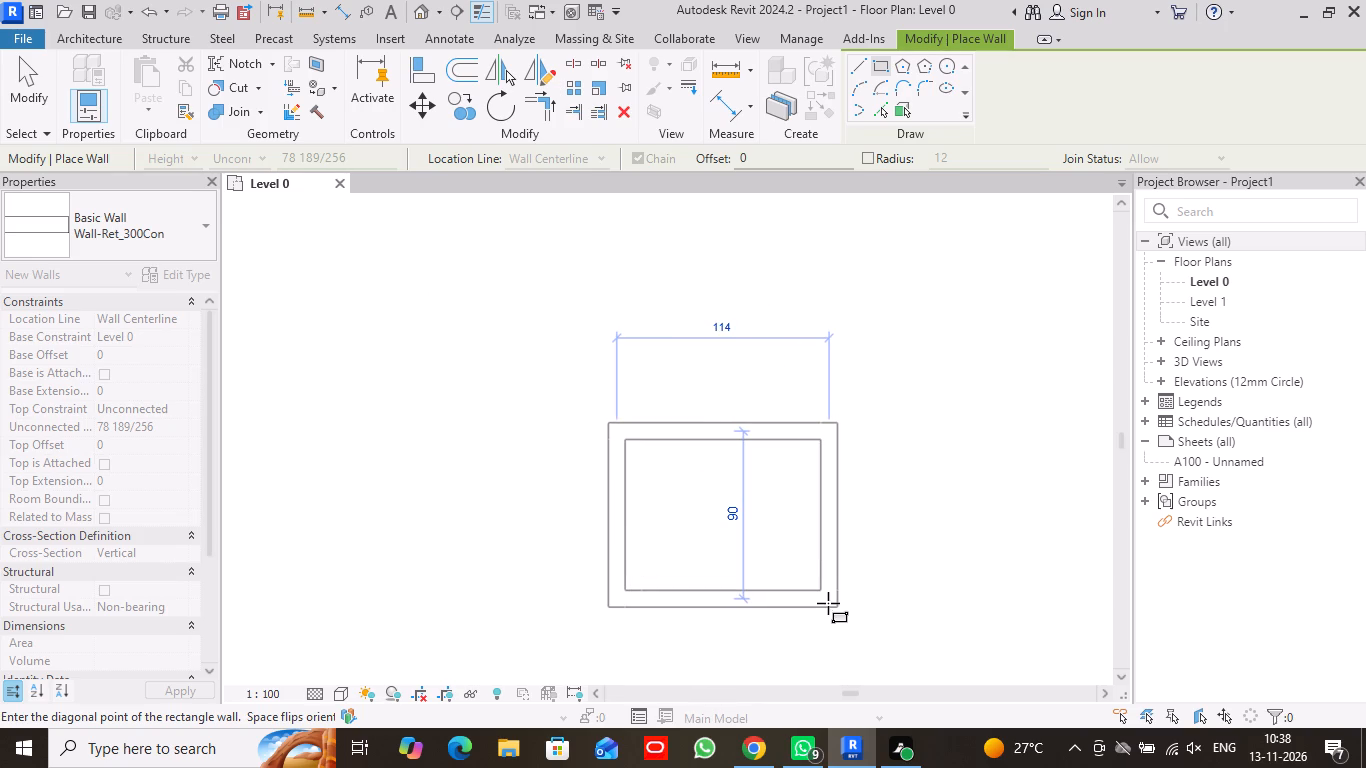
middle_click_drag(828, 603, 724, 427)
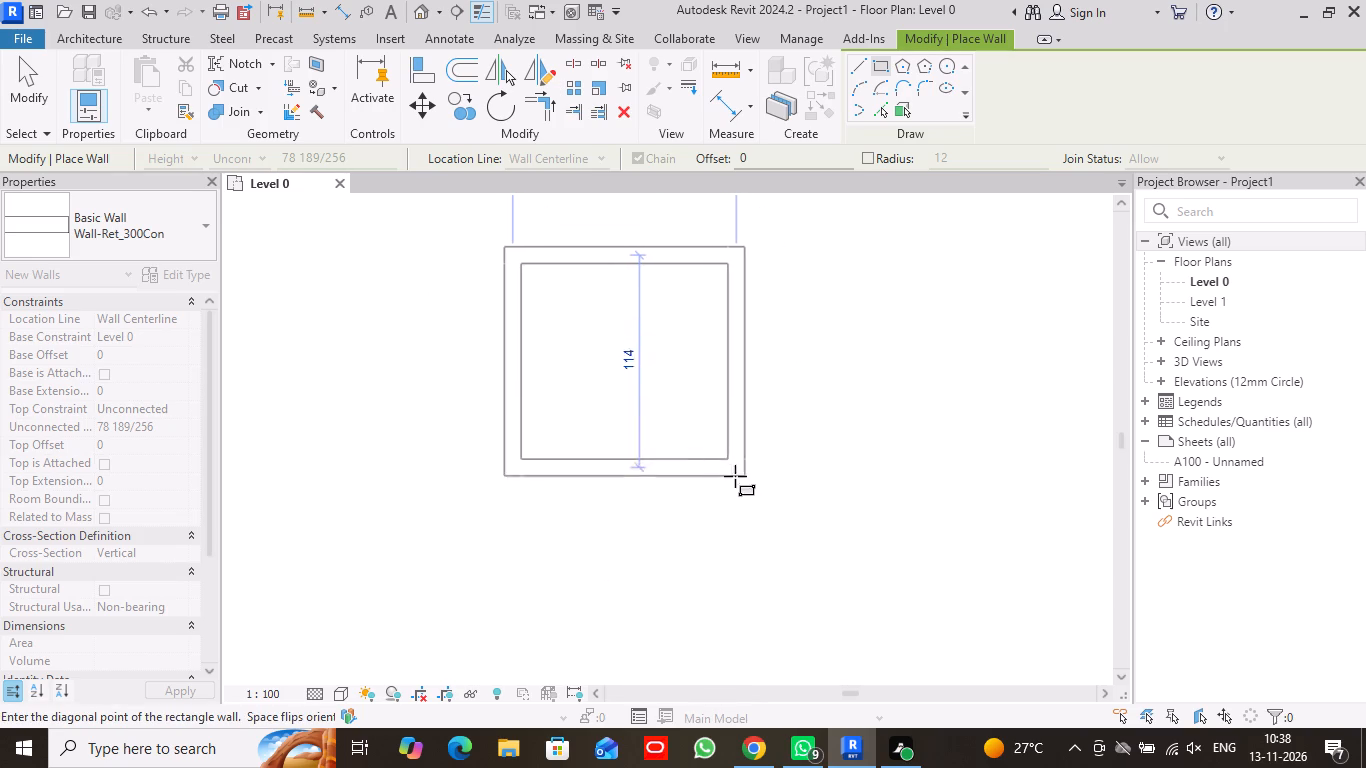
left_click(855, 575)
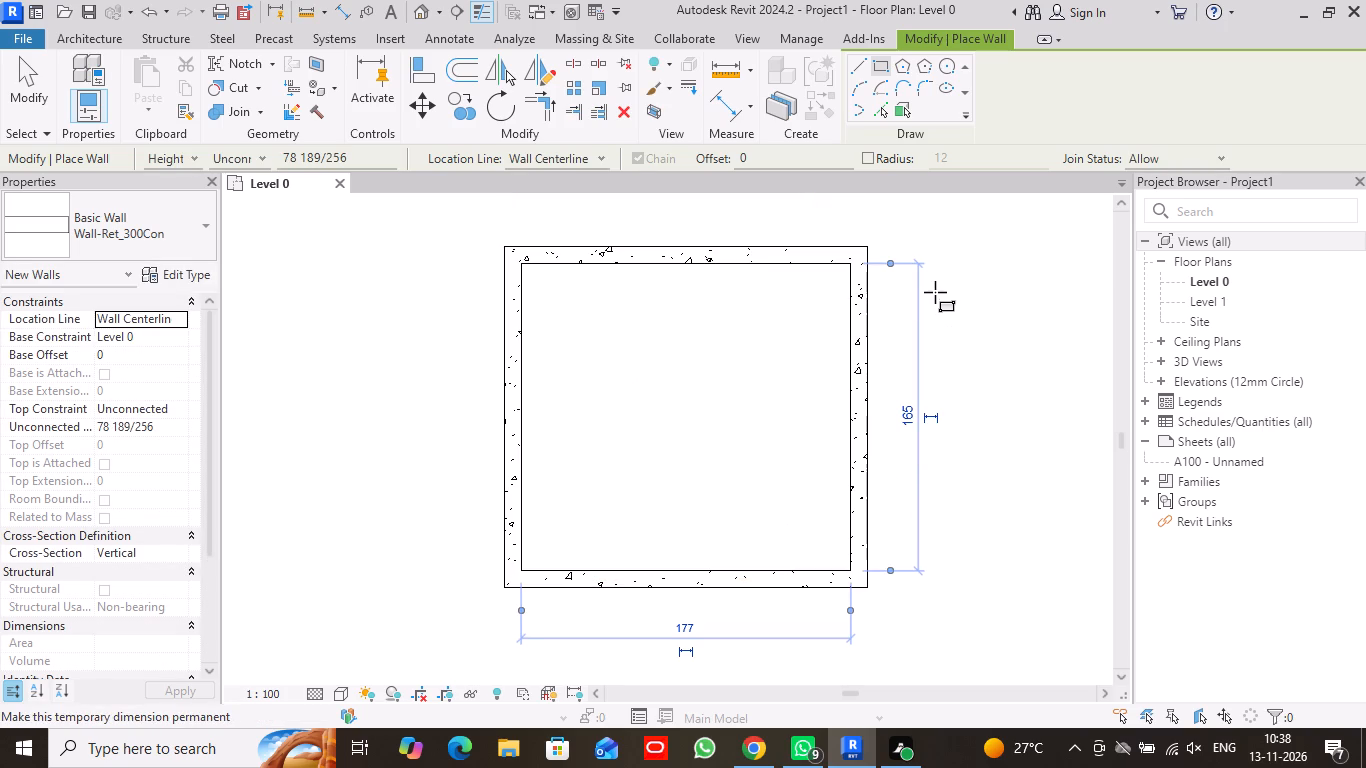
left_click(23, 97)
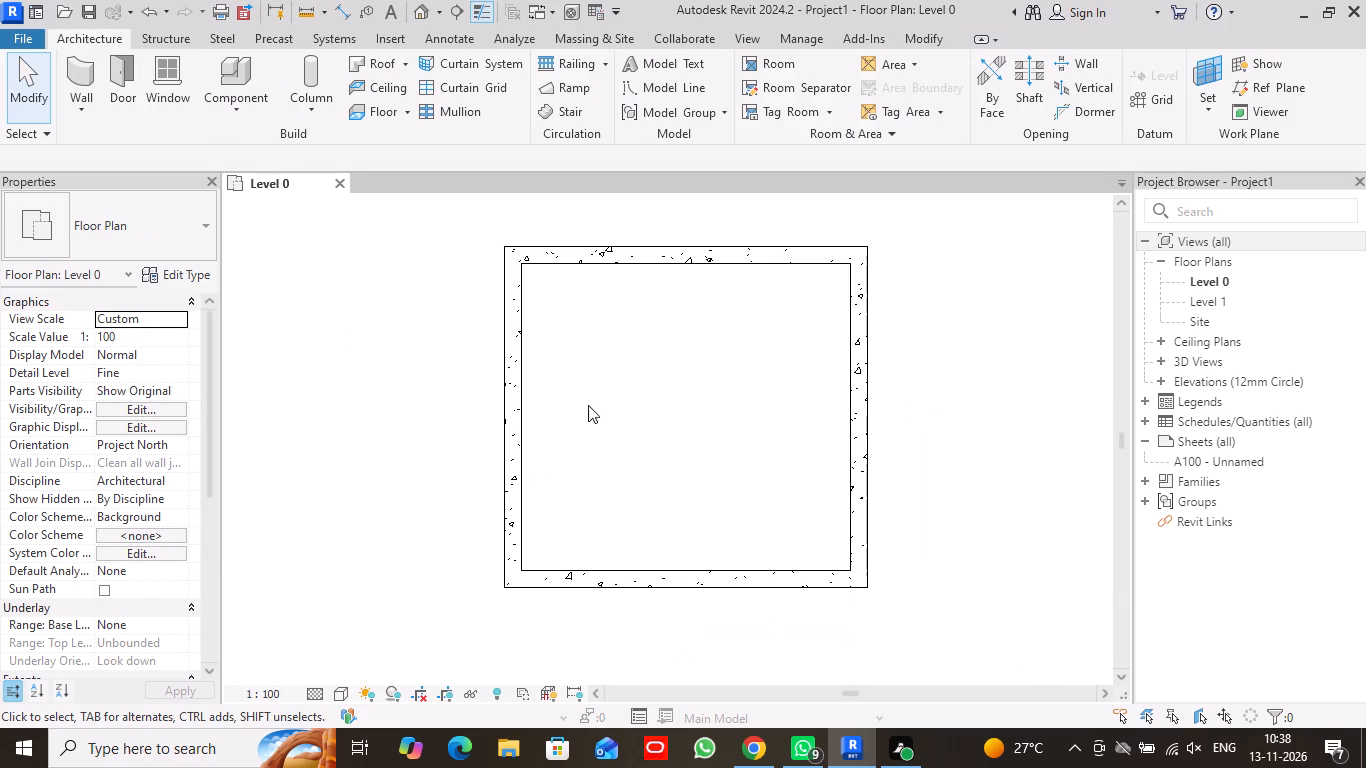
Set the inner distance between the enclosure's west and east walls to 800 inches by moving the west wall.
left_click(515, 414)
middle_click_drag(647, 365, 648, 365)
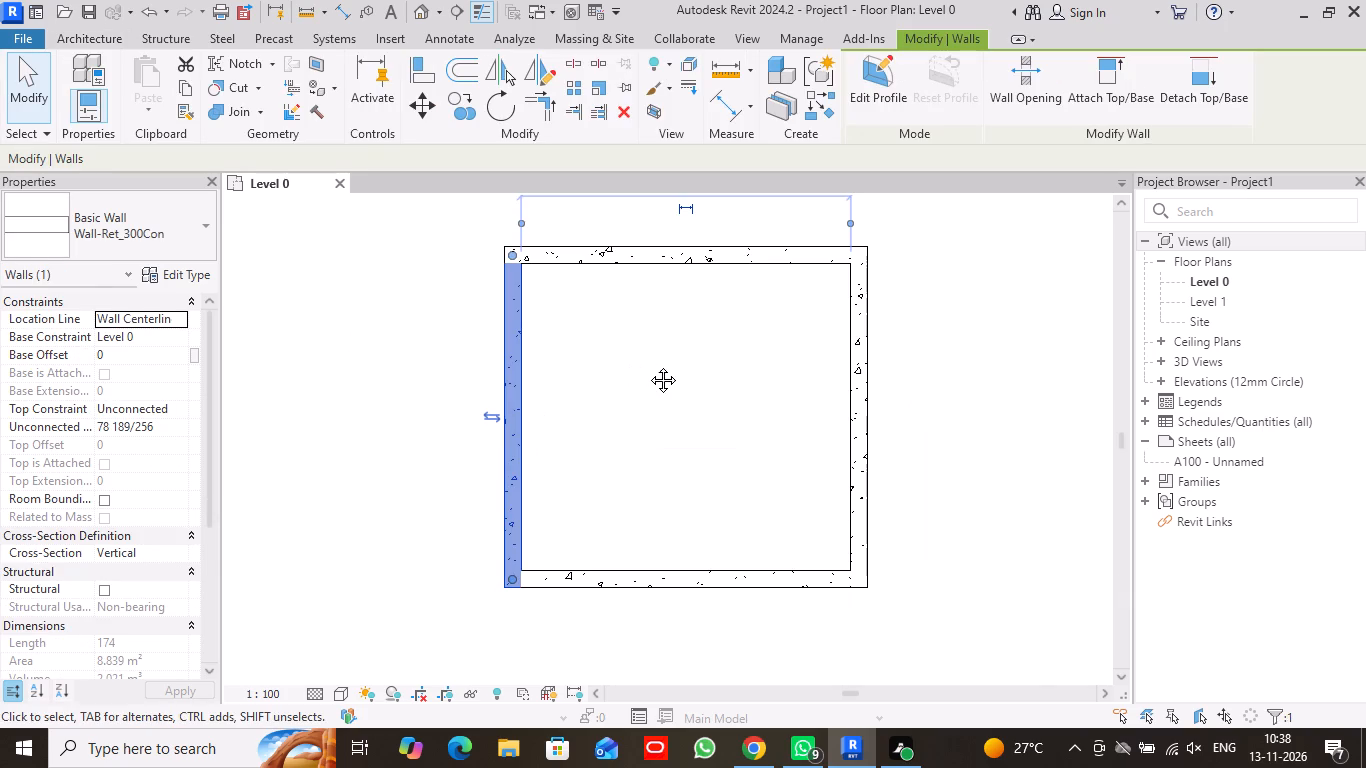
middle_click_drag(648, 365, 619, 582)
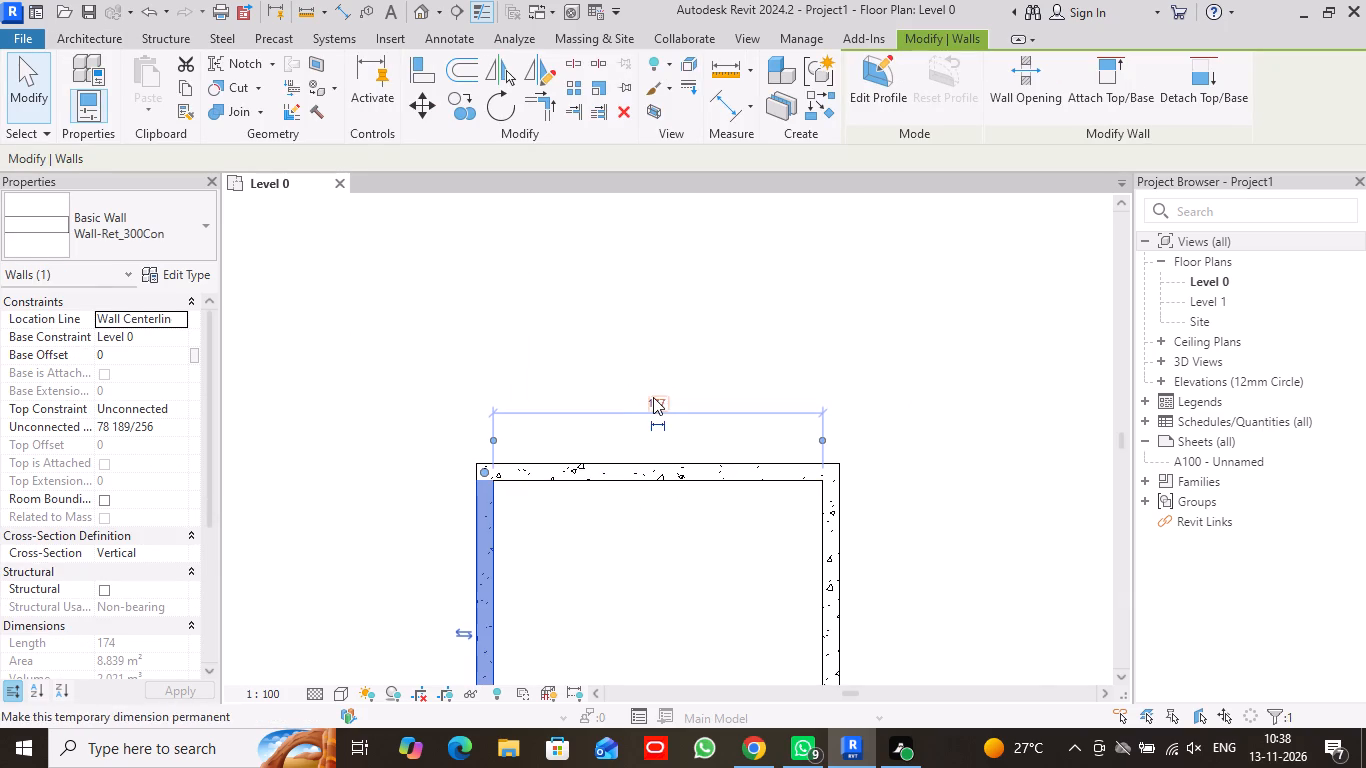
left_click(653, 397)
type("800")
key("Return")
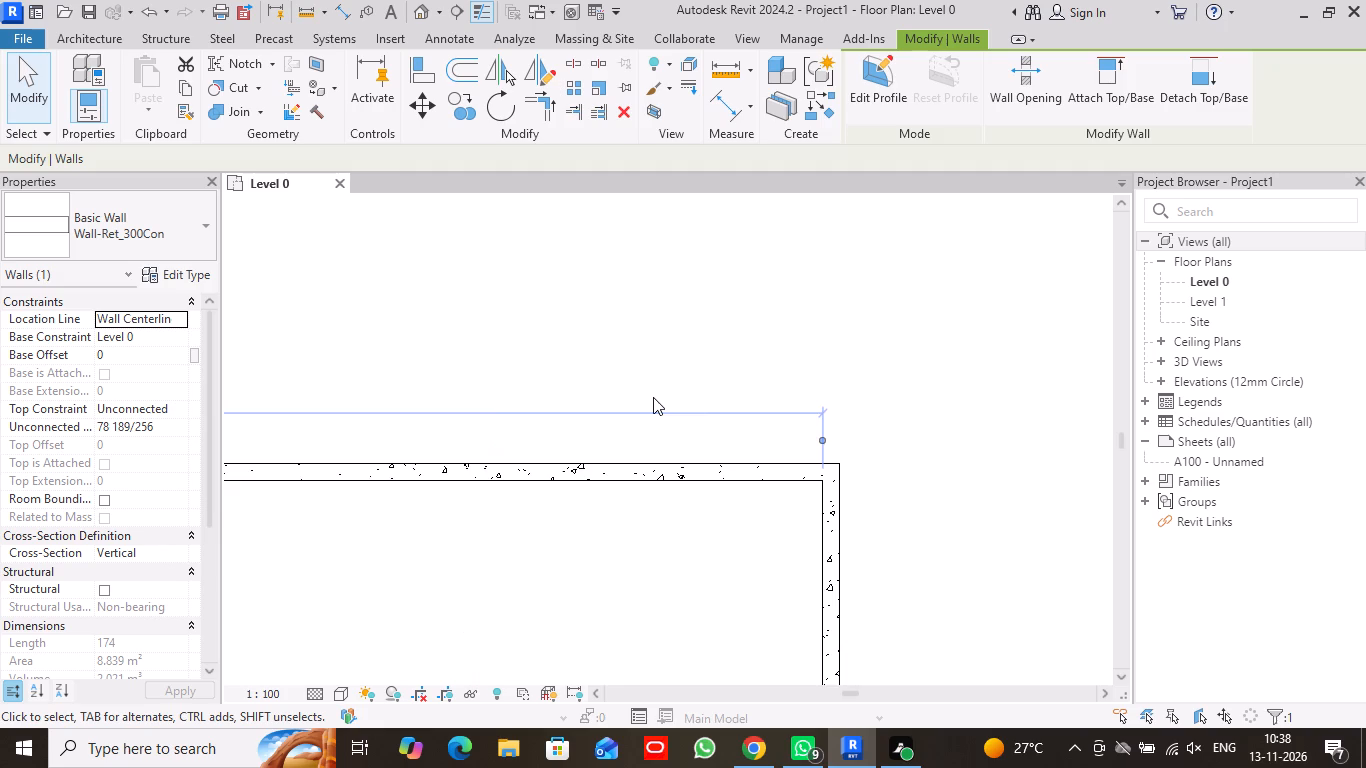
Set the inner distance between the enclosure's north and south walls to 800 inches by moving the south wall.
scroll(653, 397, "up", 1)
scroll(653, 397, "down", 5)
scroll(659, 412, "up", 1)
scroll(659, 415, "down", 5)
middle_click_drag(559, 498, 780, 428)
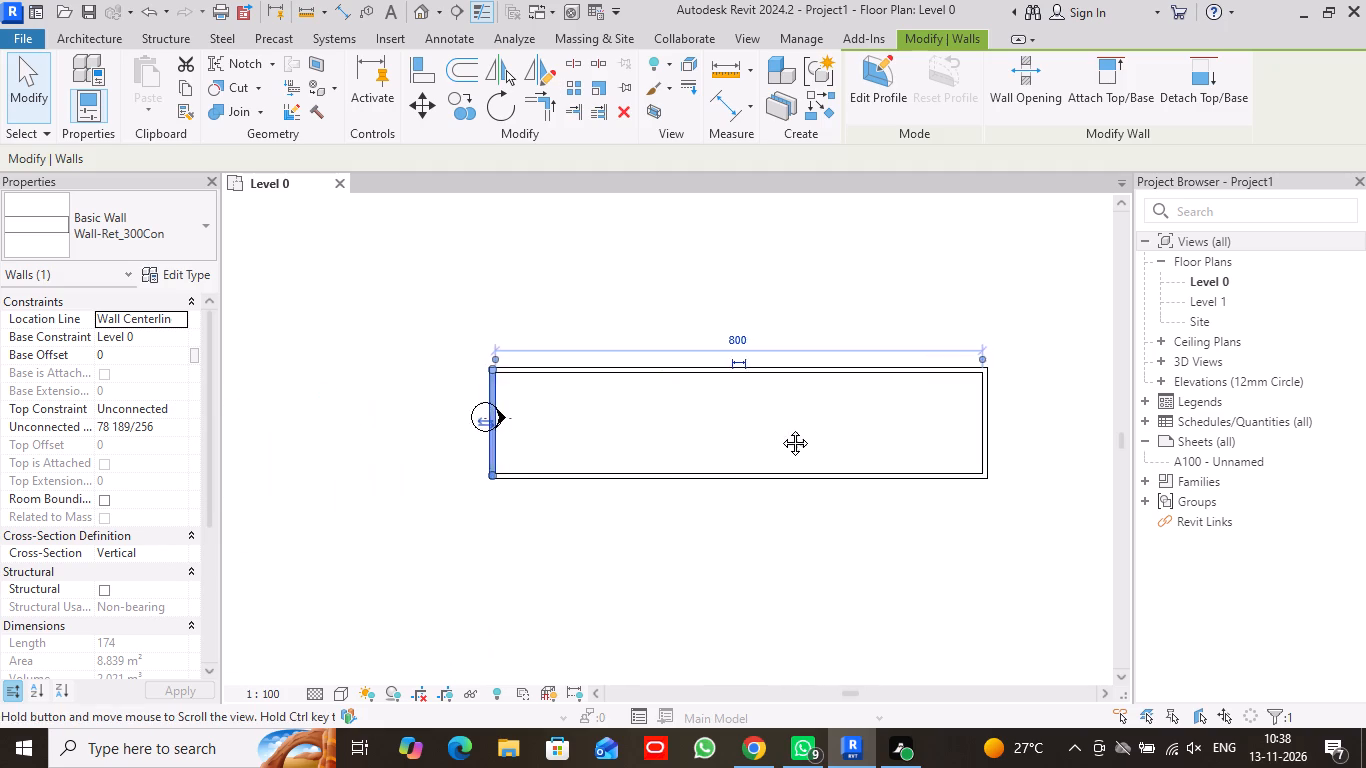
middle_click_drag(780, 428, 732, 434)
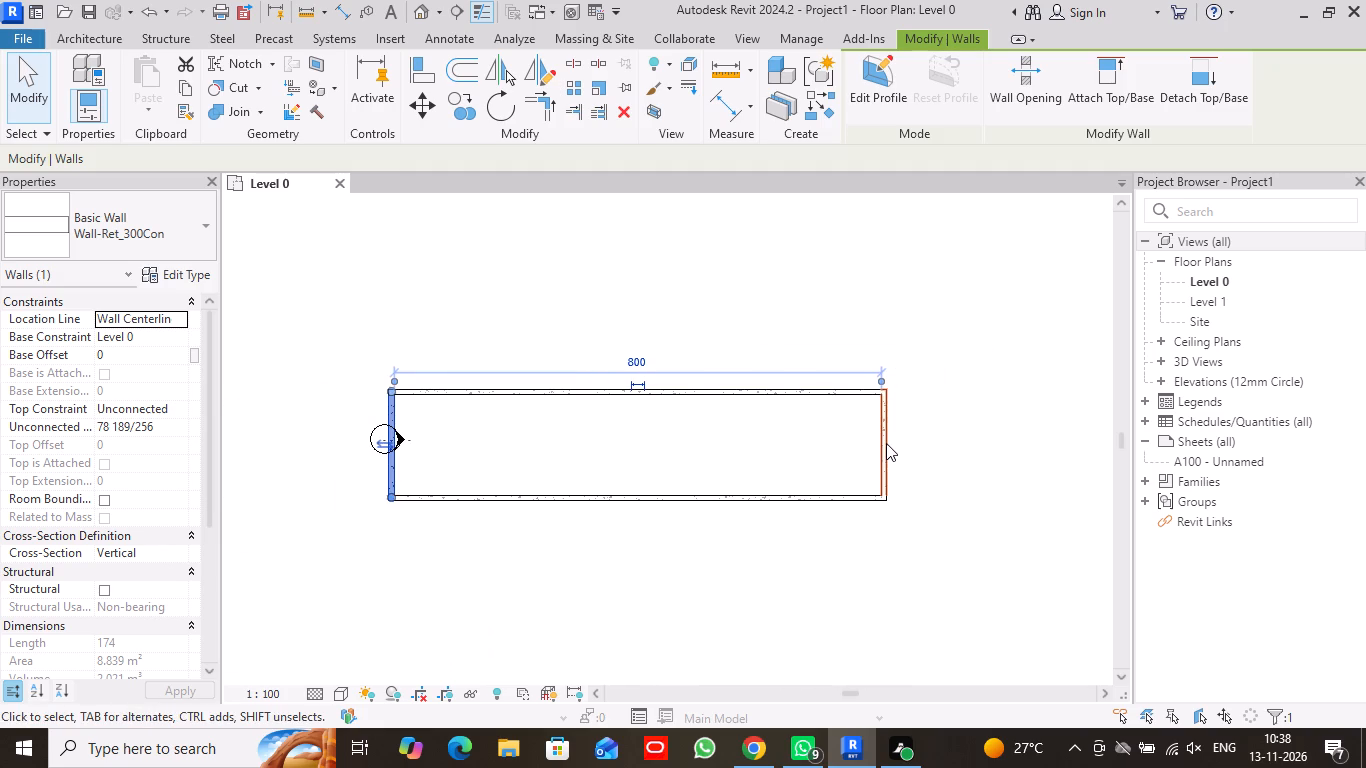
left_click(886, 443)
left_click(777, 495)
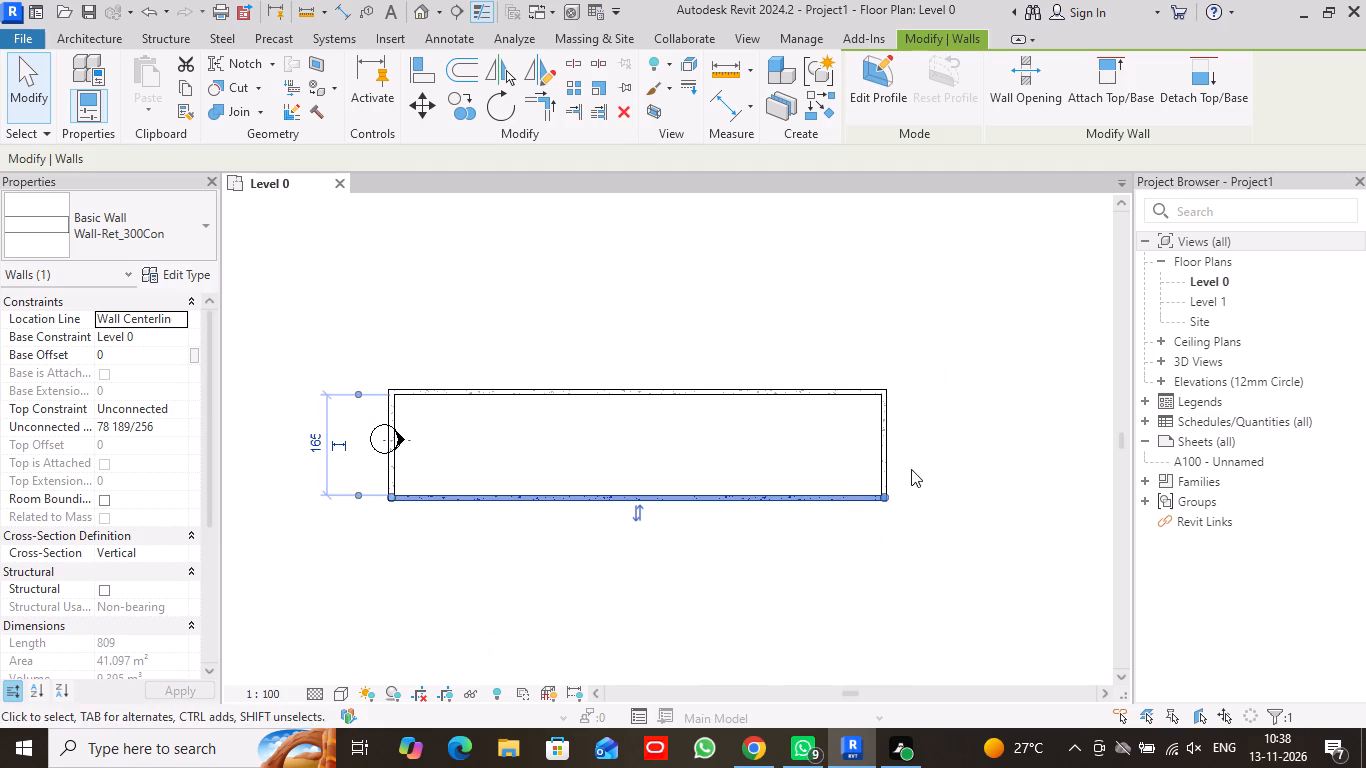
left_click(320, 442)
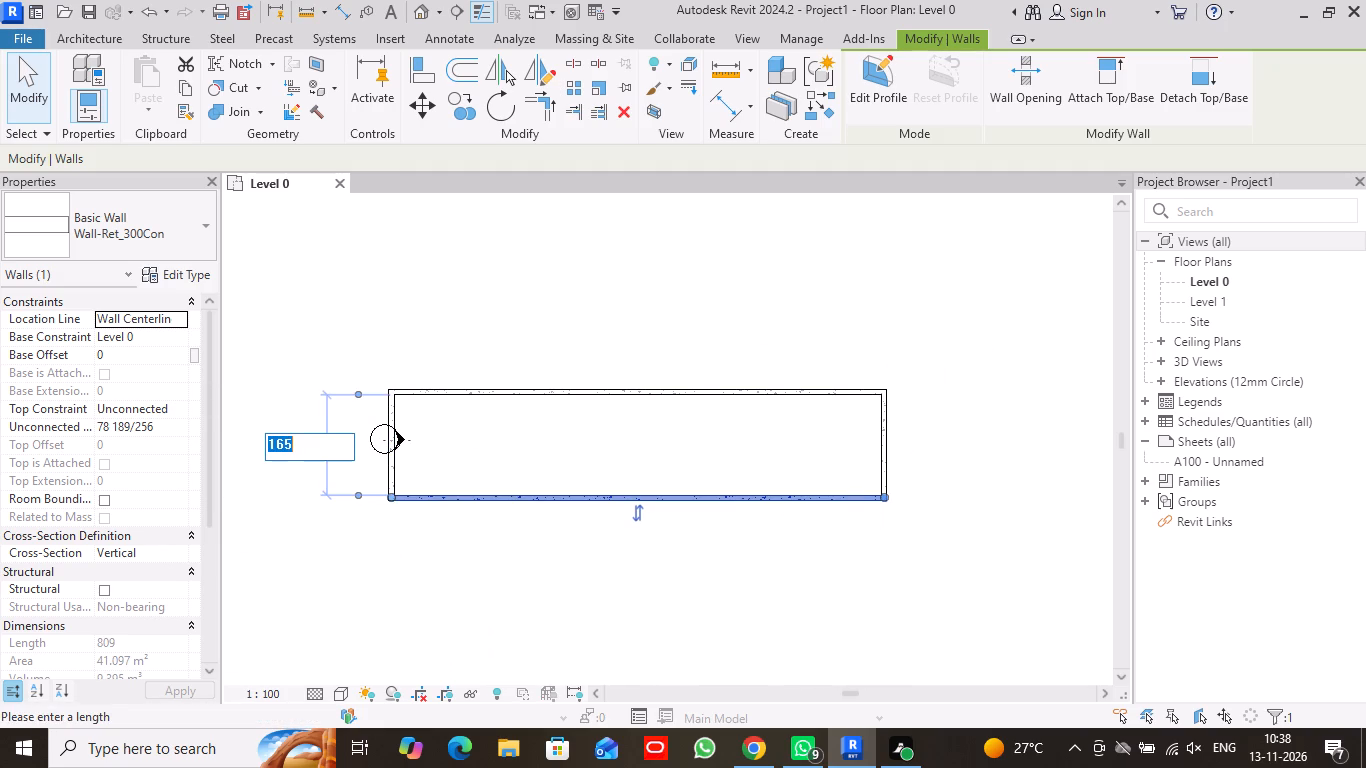
type("800")
key("Return")
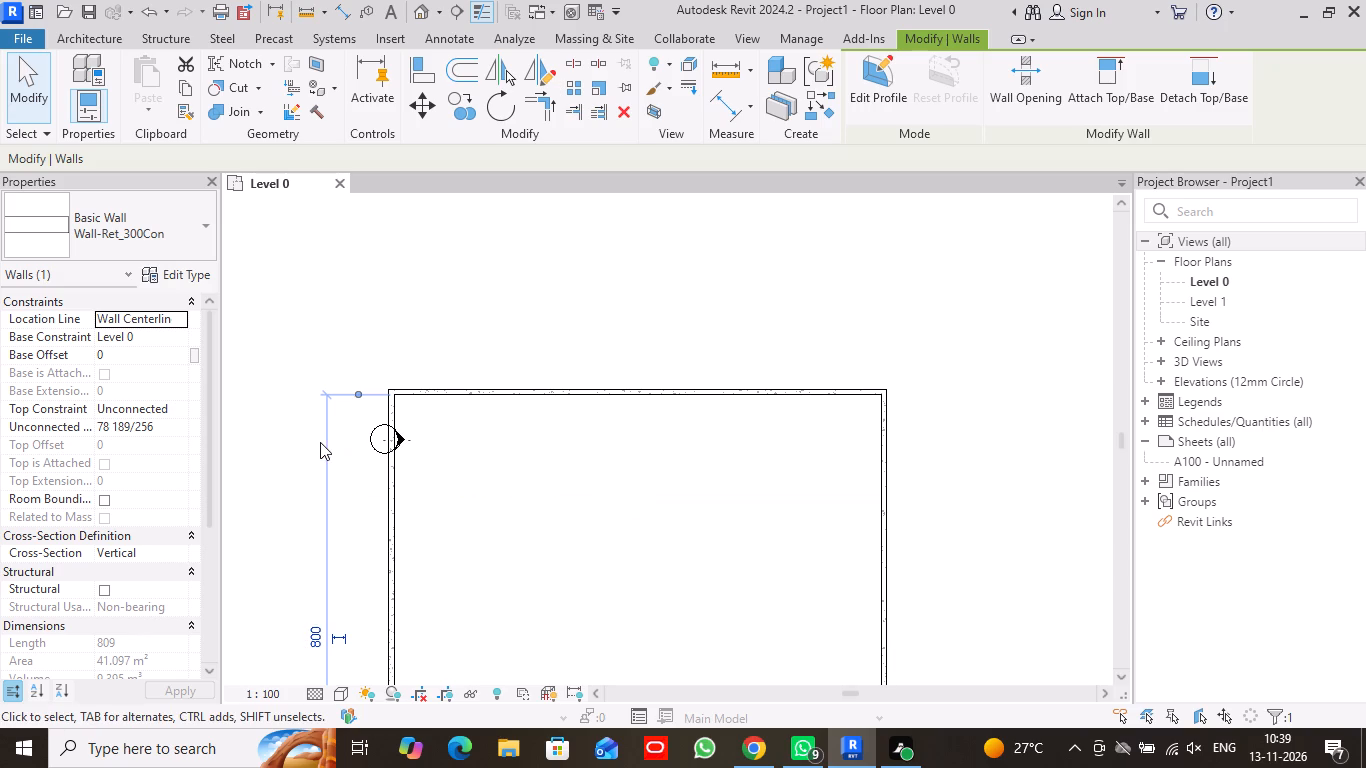
Move the south elevation marker farther south, well clear of the enlarged enclosure.
scroll(320, 442, "down", 9)
middle_click_drag(411, 562, 561, 435)
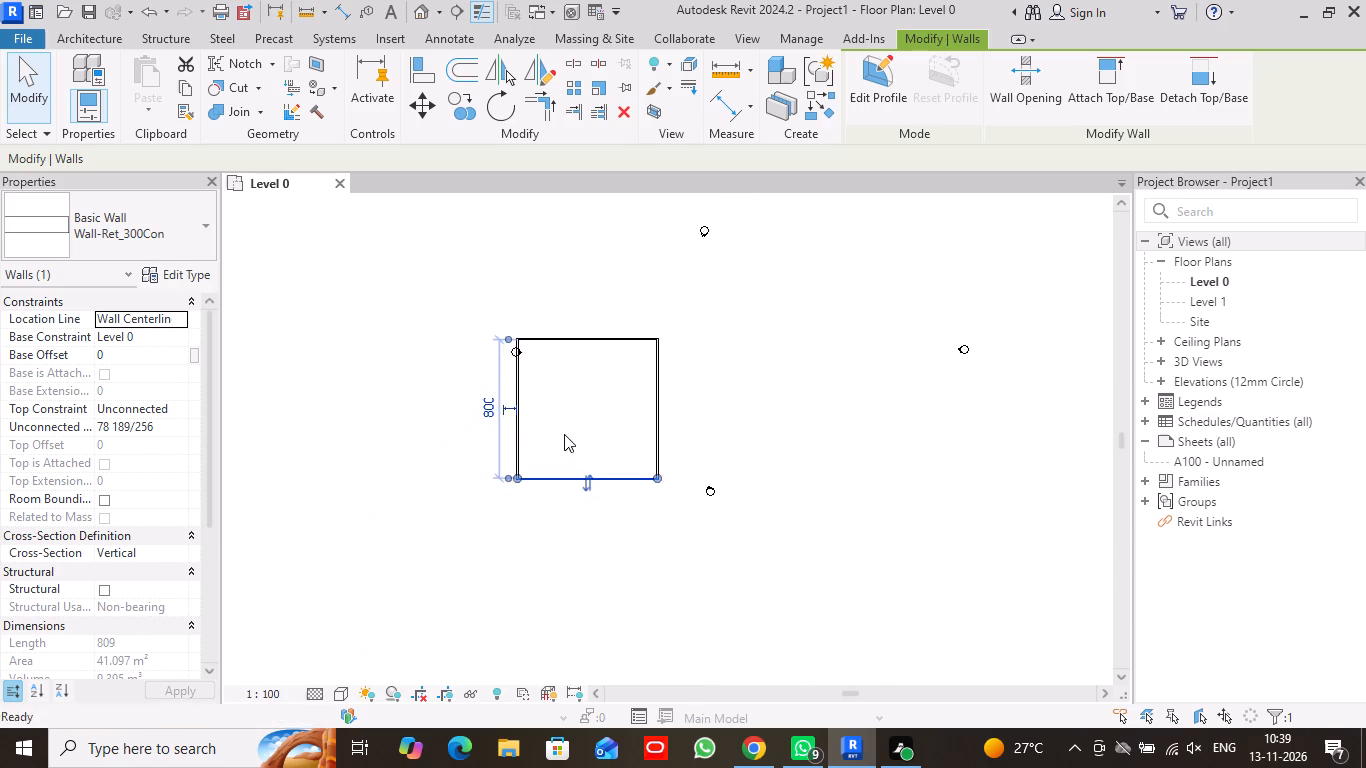
scroll(566, 433, "up", 4)
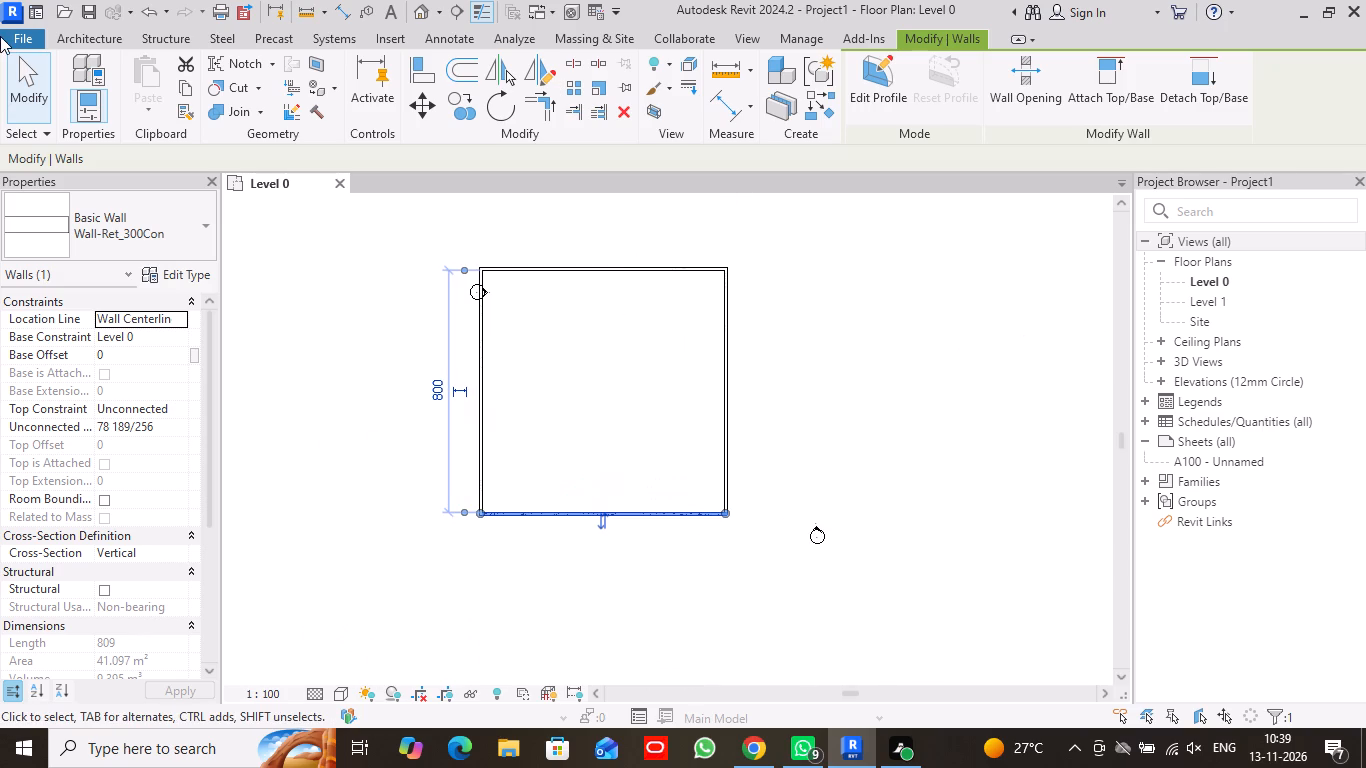
left_click(817, 535)
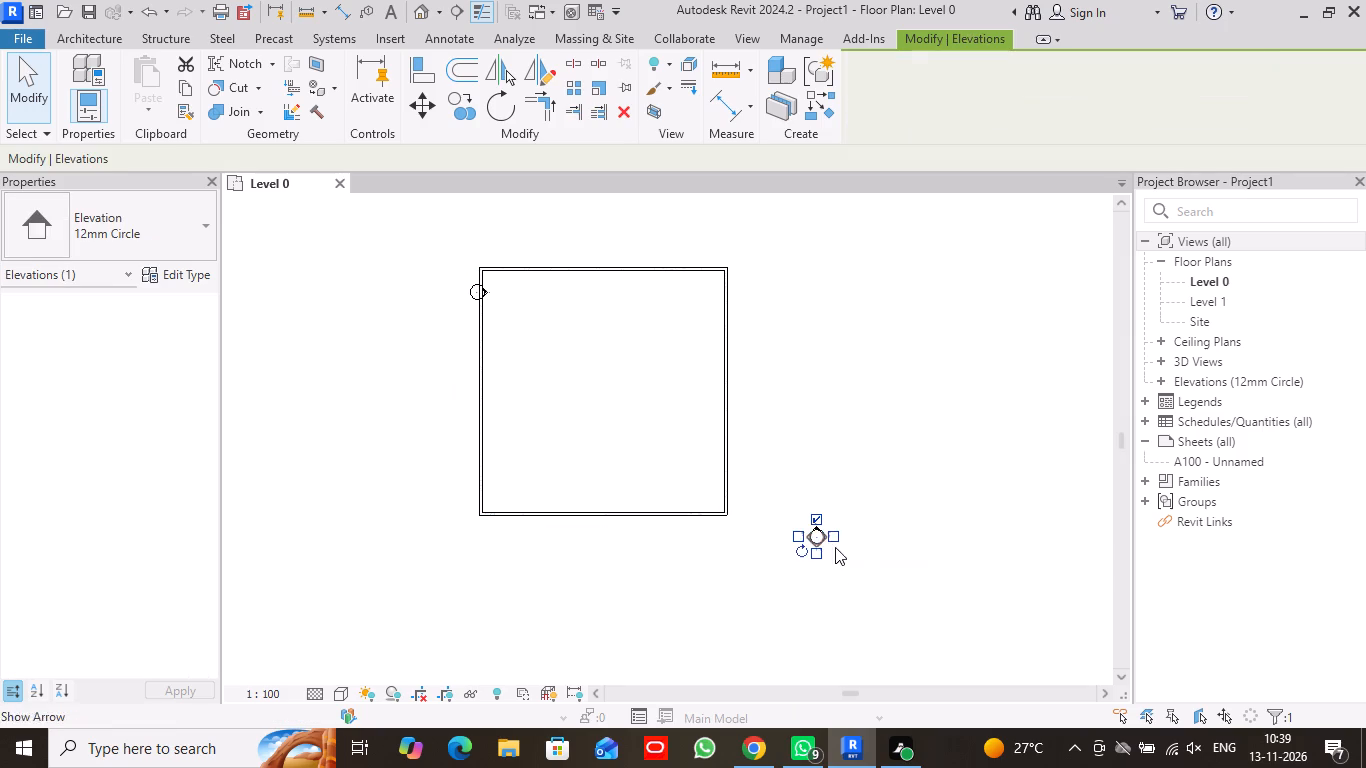
left_click_drag(816, 533, 812, 715)
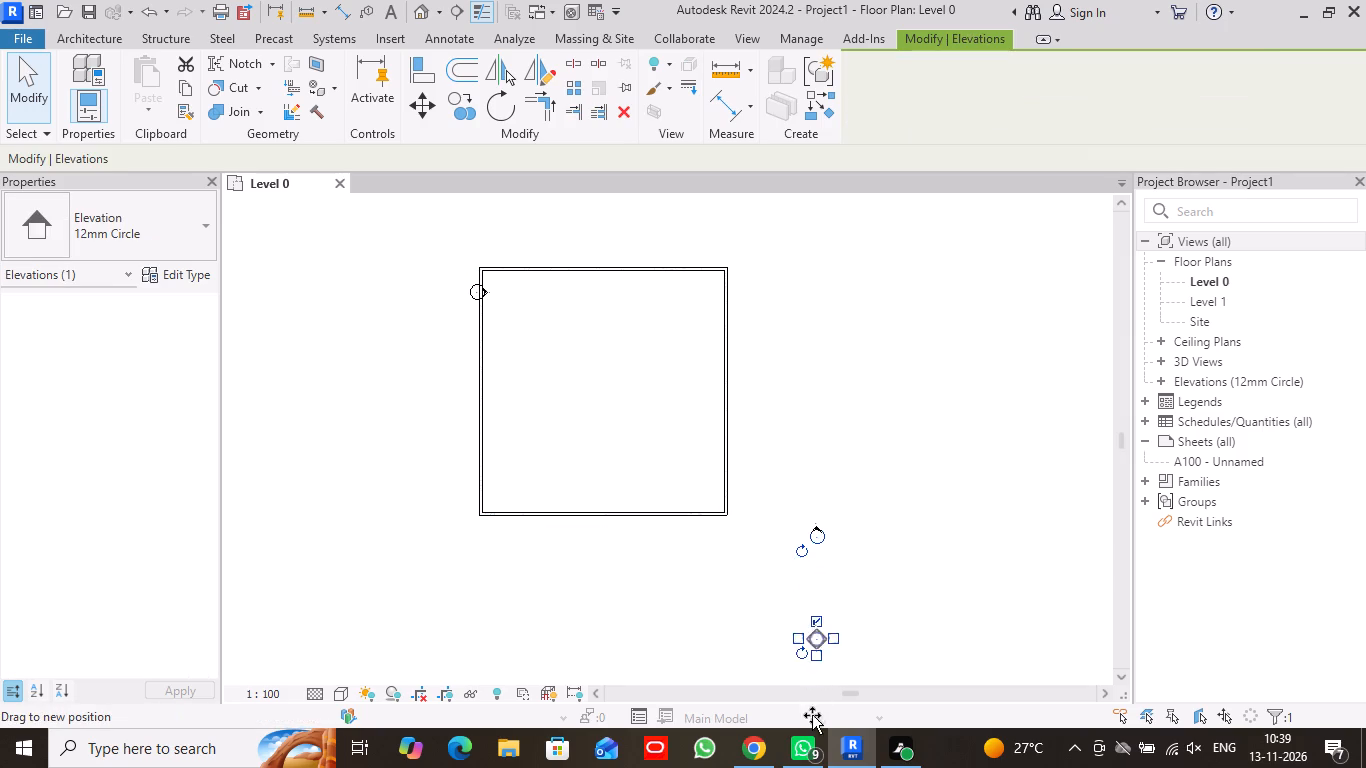
left_click_drag(812, 715, 812, 767)
Move the elevation marker overlapping the west wall westward, clear of the enclosure, and deselect it.
scroll(849, 494, "down", 5)
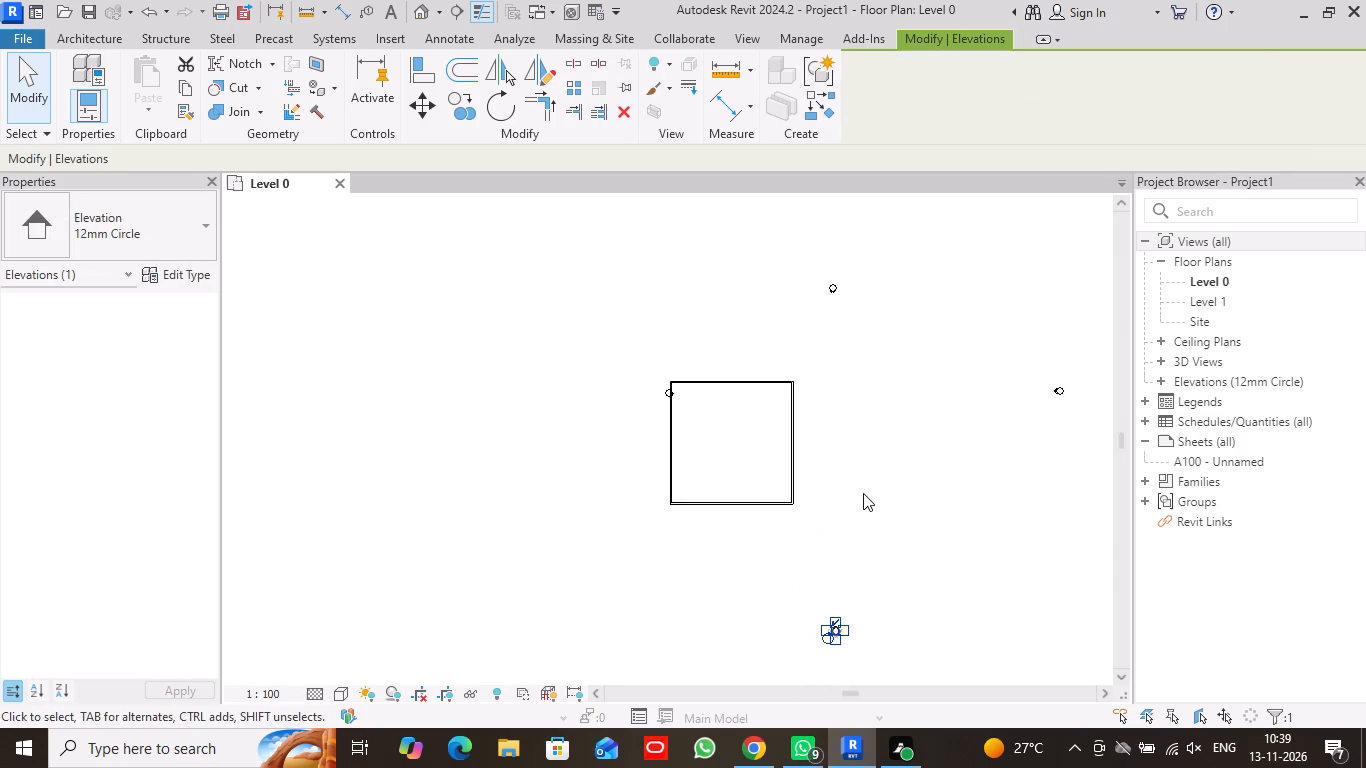
scroll(741, 473, "up", 5)
middle_click_drag(722, 442, 801, 453)
scroll(790, 410, "up", 2)
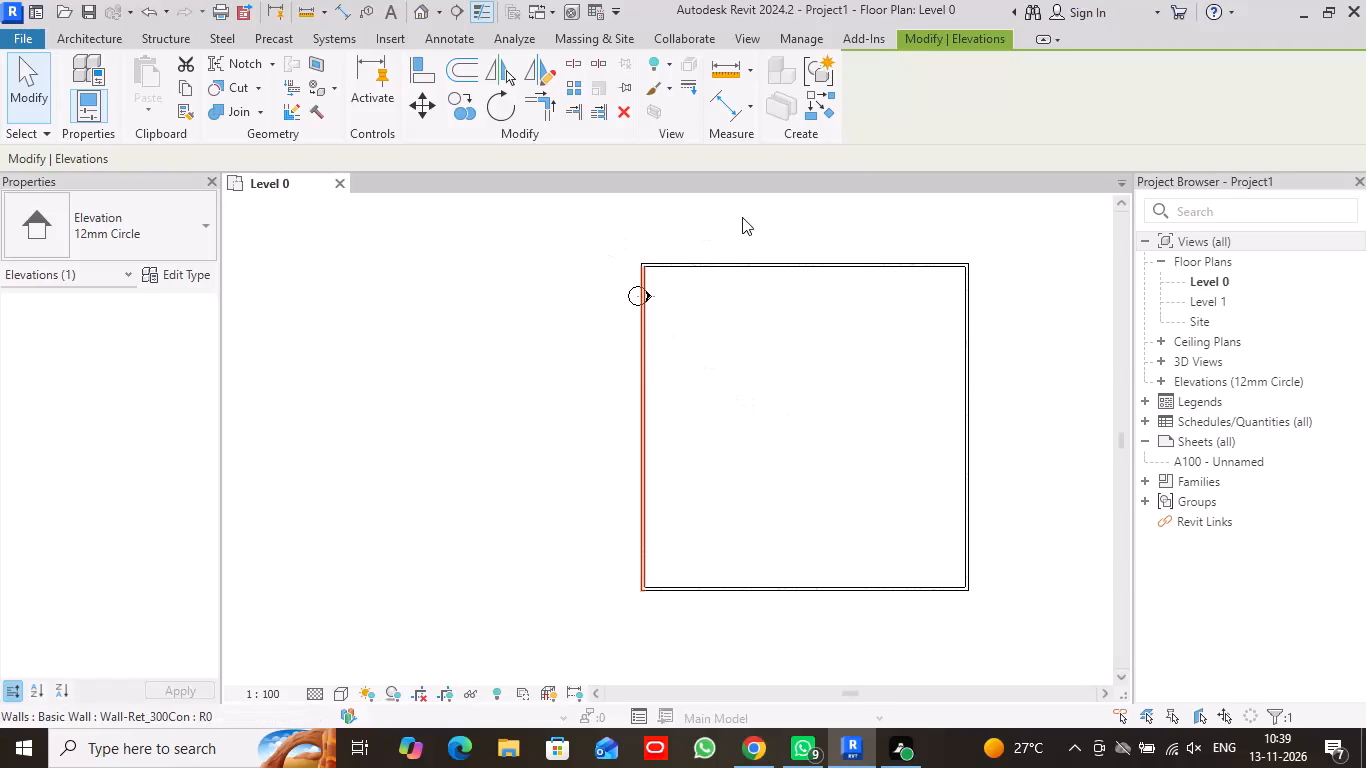
left_click(634, 293)
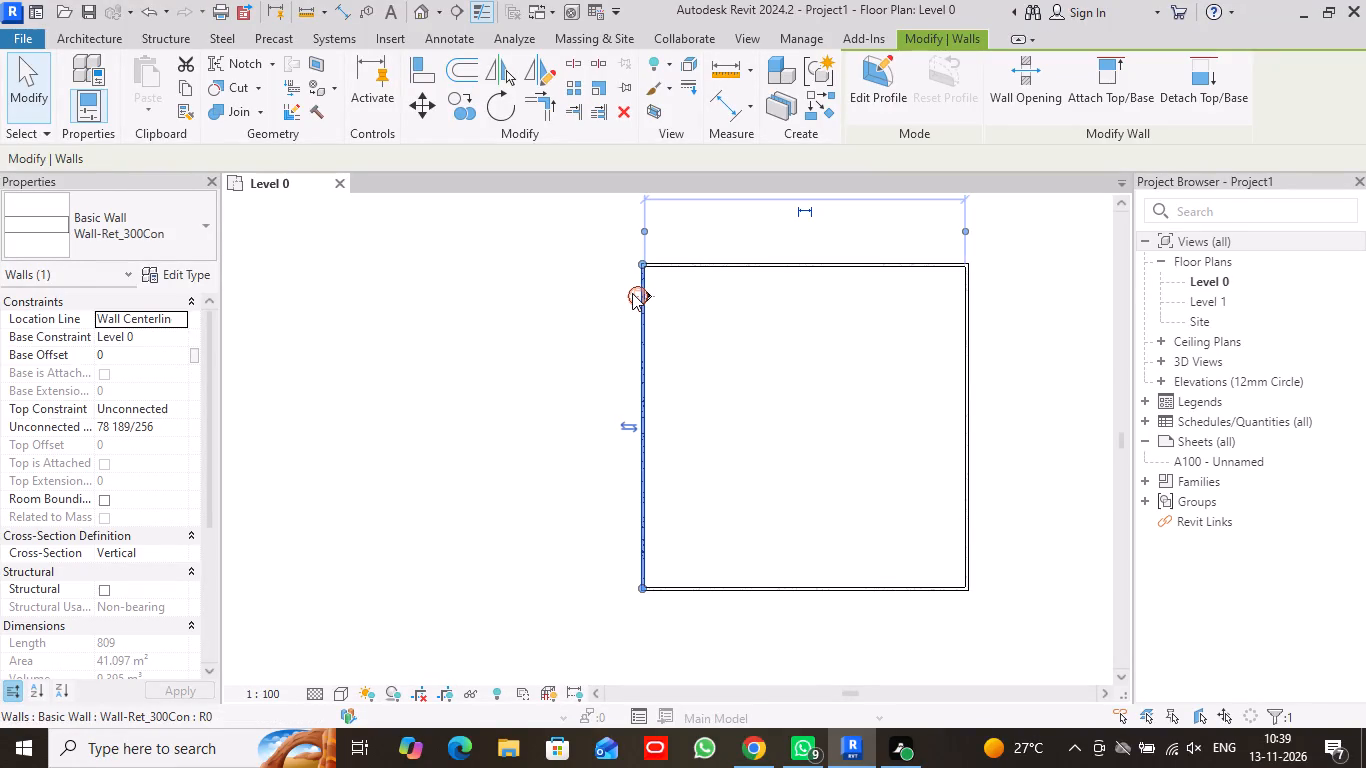
left_click(632, 293)
left_click_drag(636, 296, 303, 289)
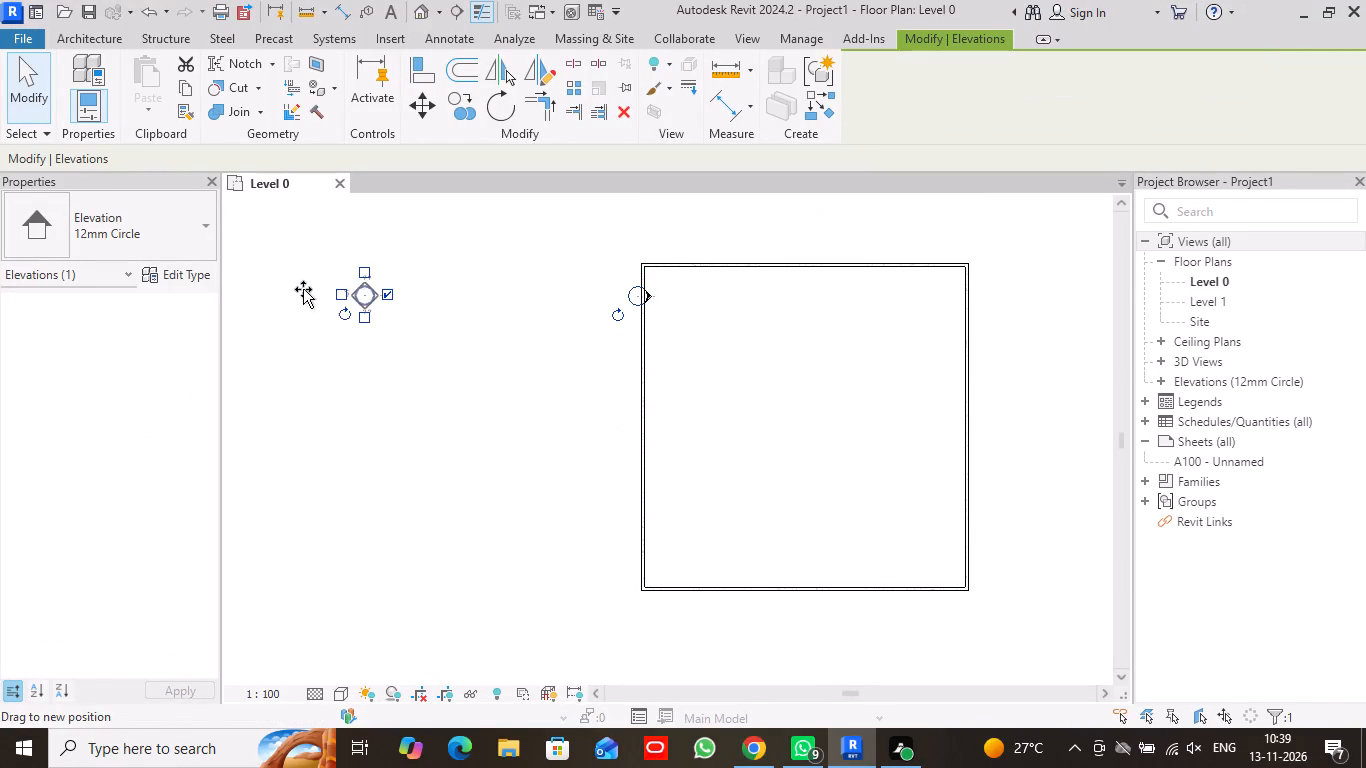
left_click_drag(303, 289, 300, 288)
scroll(807, 404, "down", 7)
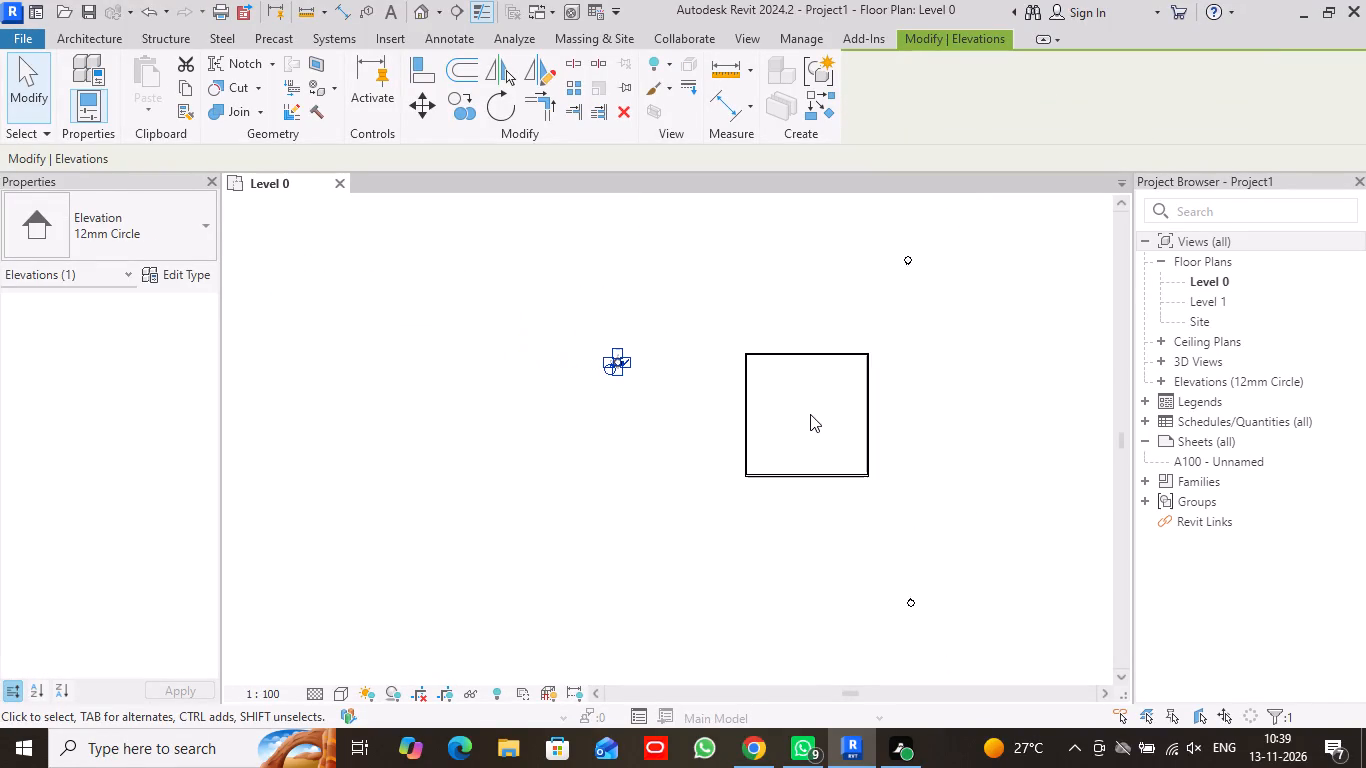
middle_click_drag(925, 421, 699, 345)
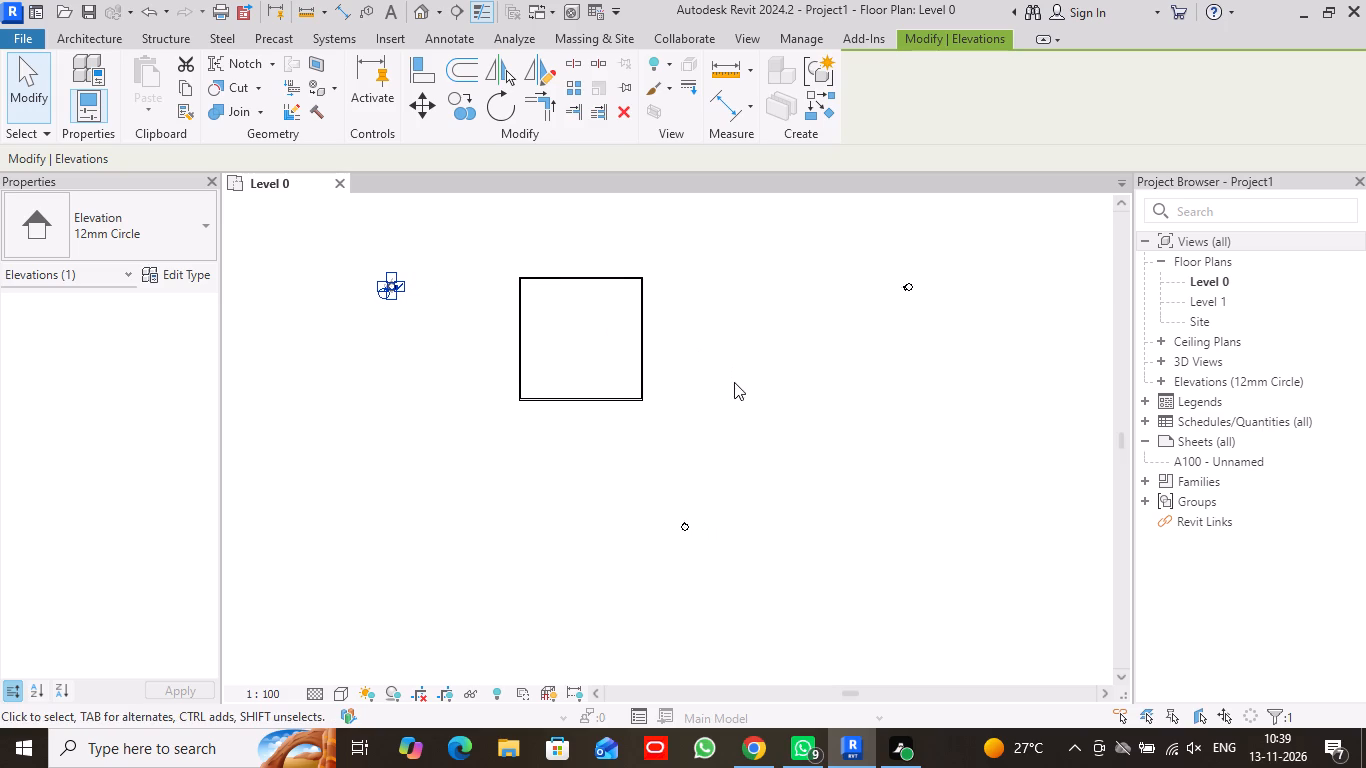
middle_click_drag(732, 387, 730, 444)
left_click(26, 78)
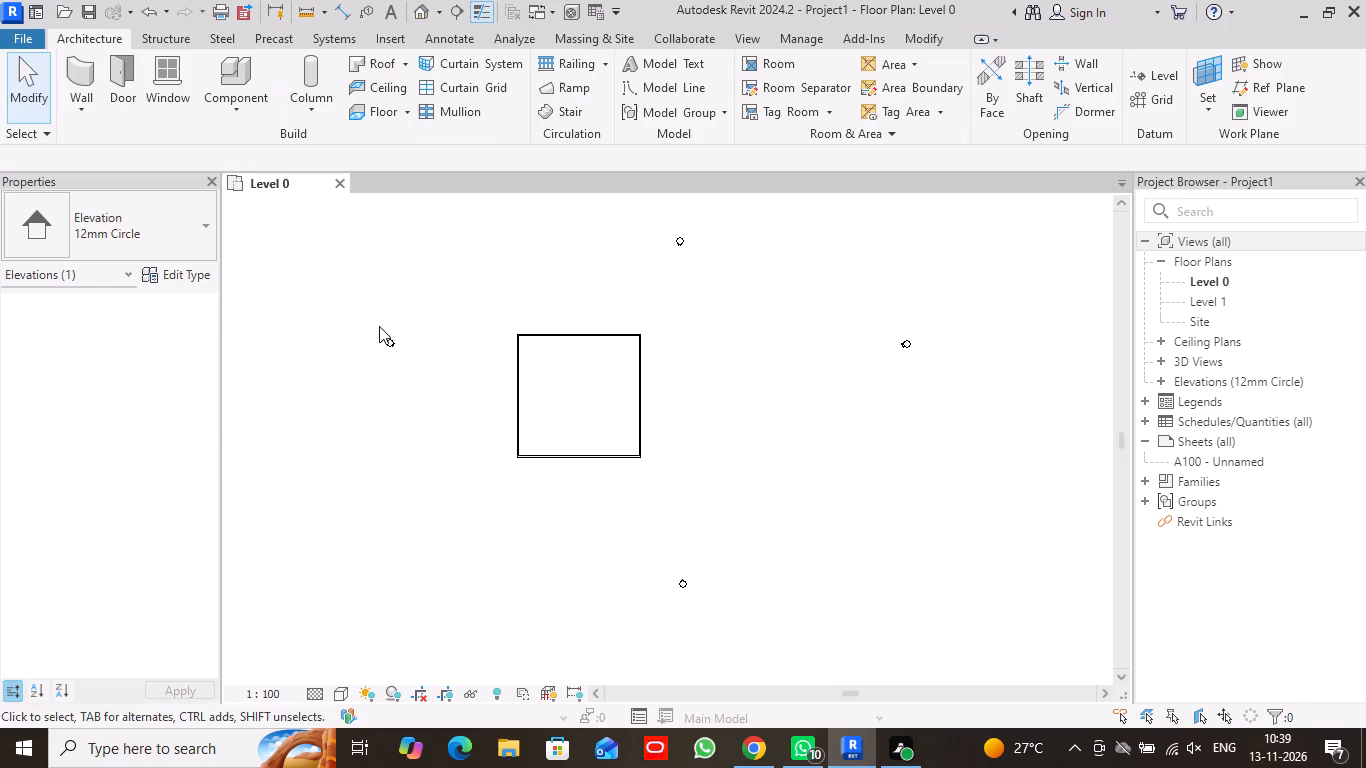
Move the east elevation marker farther east, away from the enclosure.
scroll(608, 419, "up", 1)
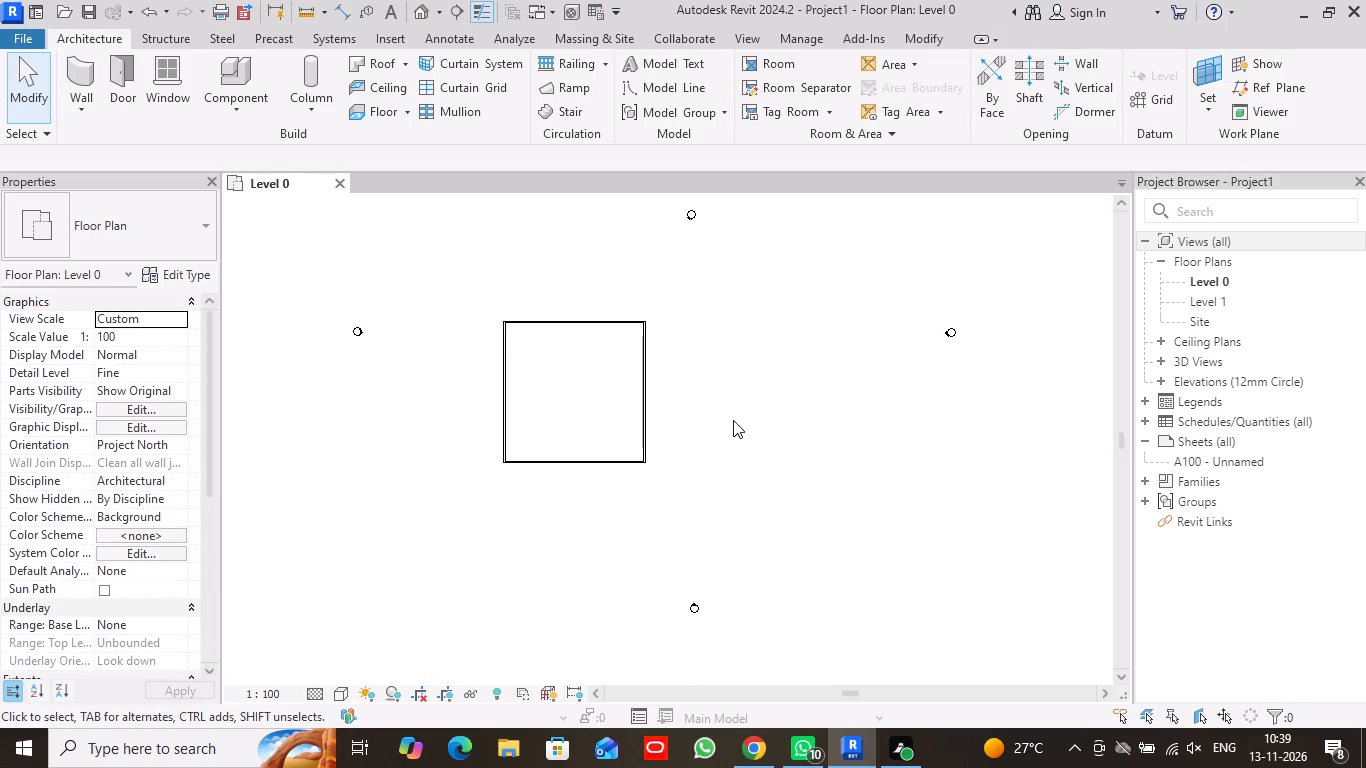
scroll(733, 420, "up", 3)
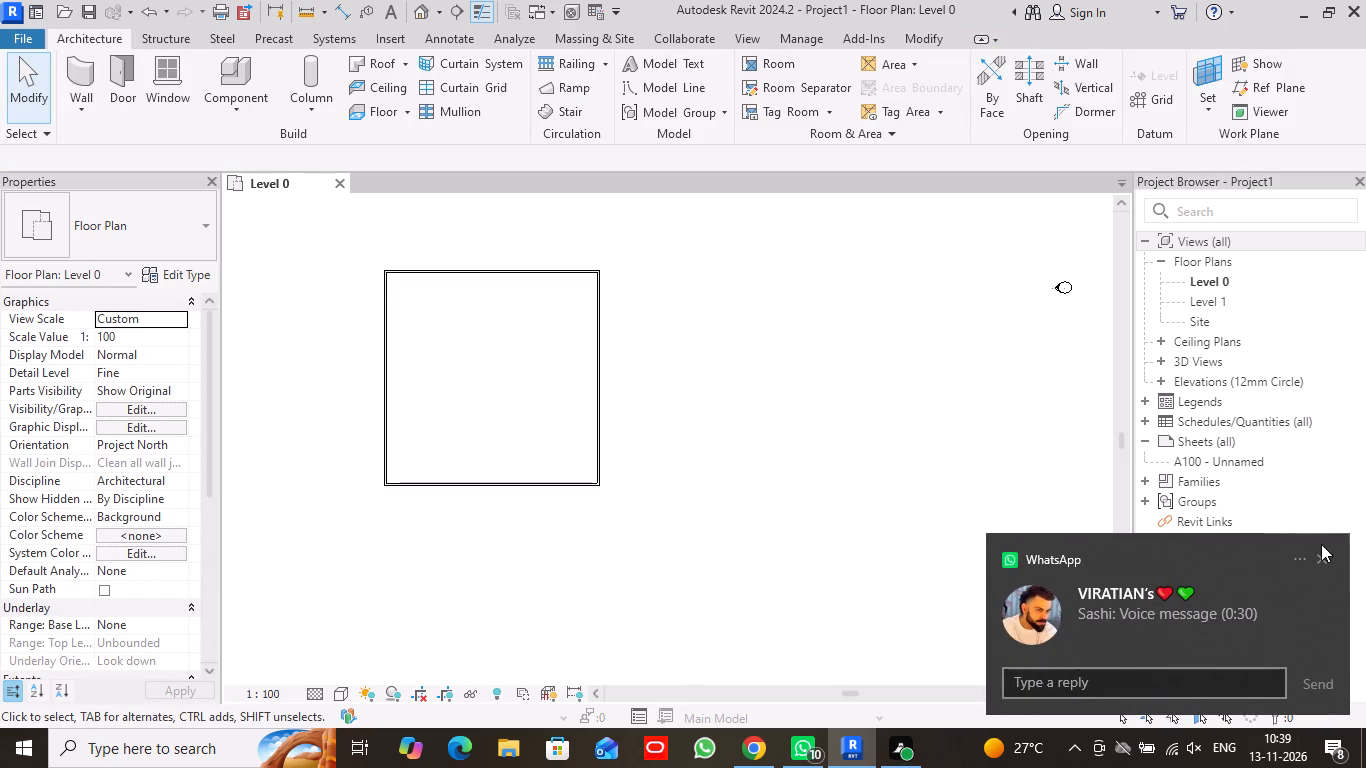
left_click(1316, 552)
middle_click_drag(598, 360, 331, 361)
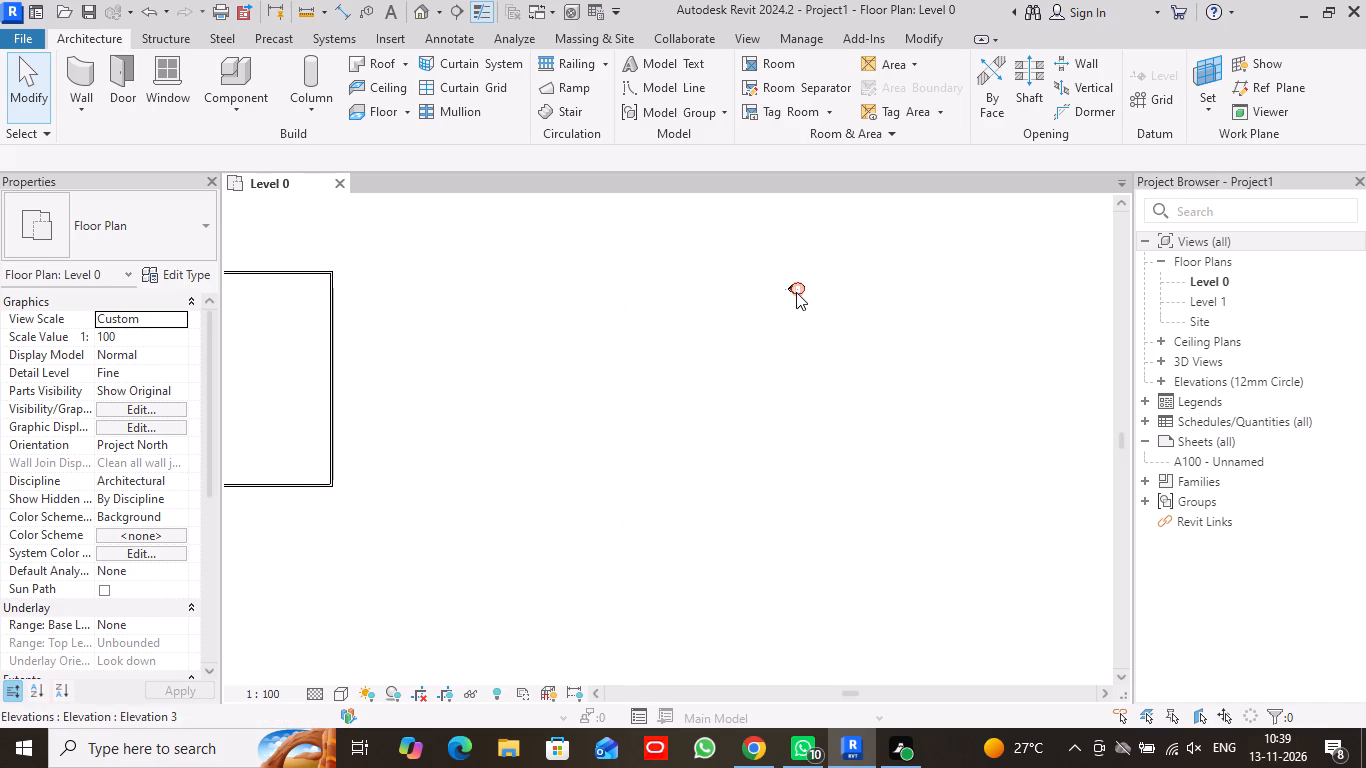
left_click(796, 292)
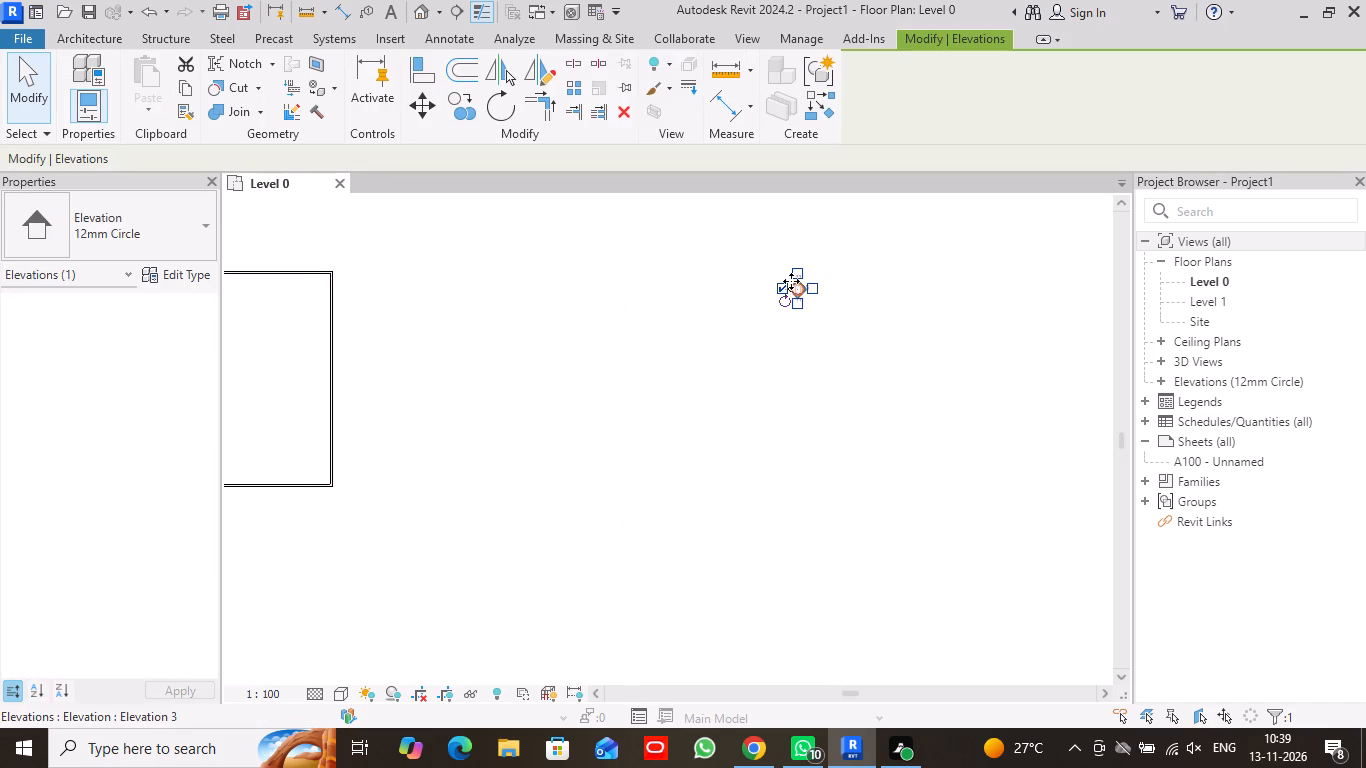
left_click_drag(796, 284, 1085, 286)
Set the Level 0 plan's visual style to Shaded.
scroll(856, 316, "down", 7)
middle_click_drag(705, 370, 732, 434)
scroll(701, 331, "up", 1)
scroll(701, 331, "down", 1)
scroll(701, 331, "up", 5)
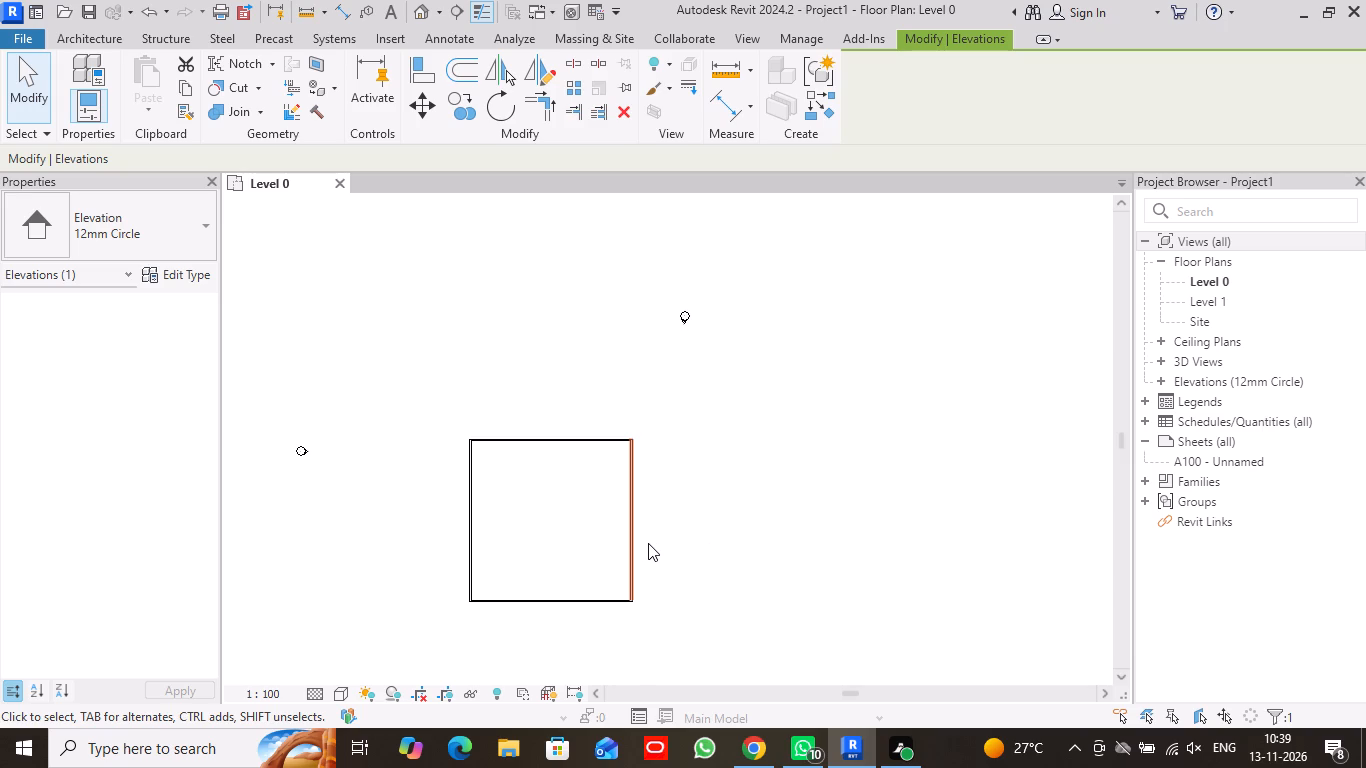
scroll(581, 573, "up", 5)
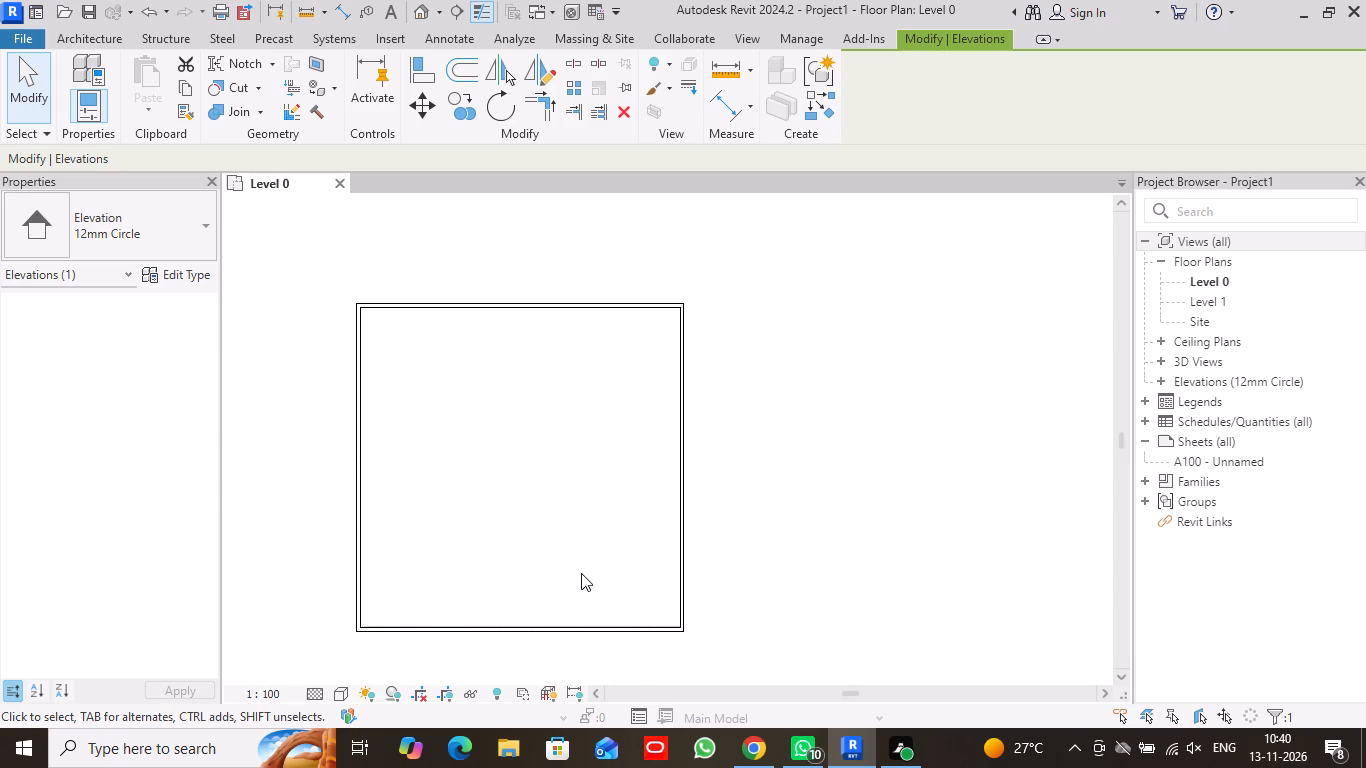
middle_click_drag(583, 572, 635, 544)
scroll(635, 544, "up", 1)
scroll(635, 544, "down", 1)
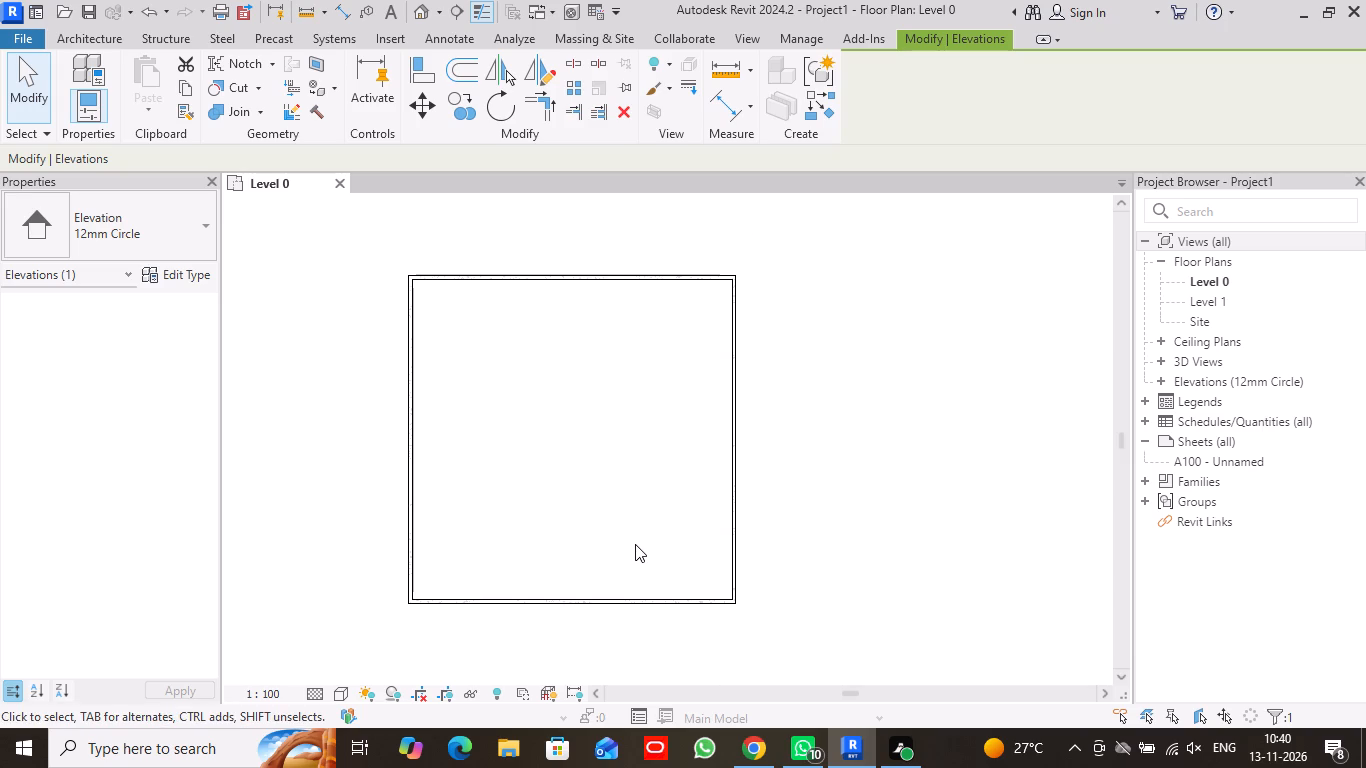
left_click(345, 692)
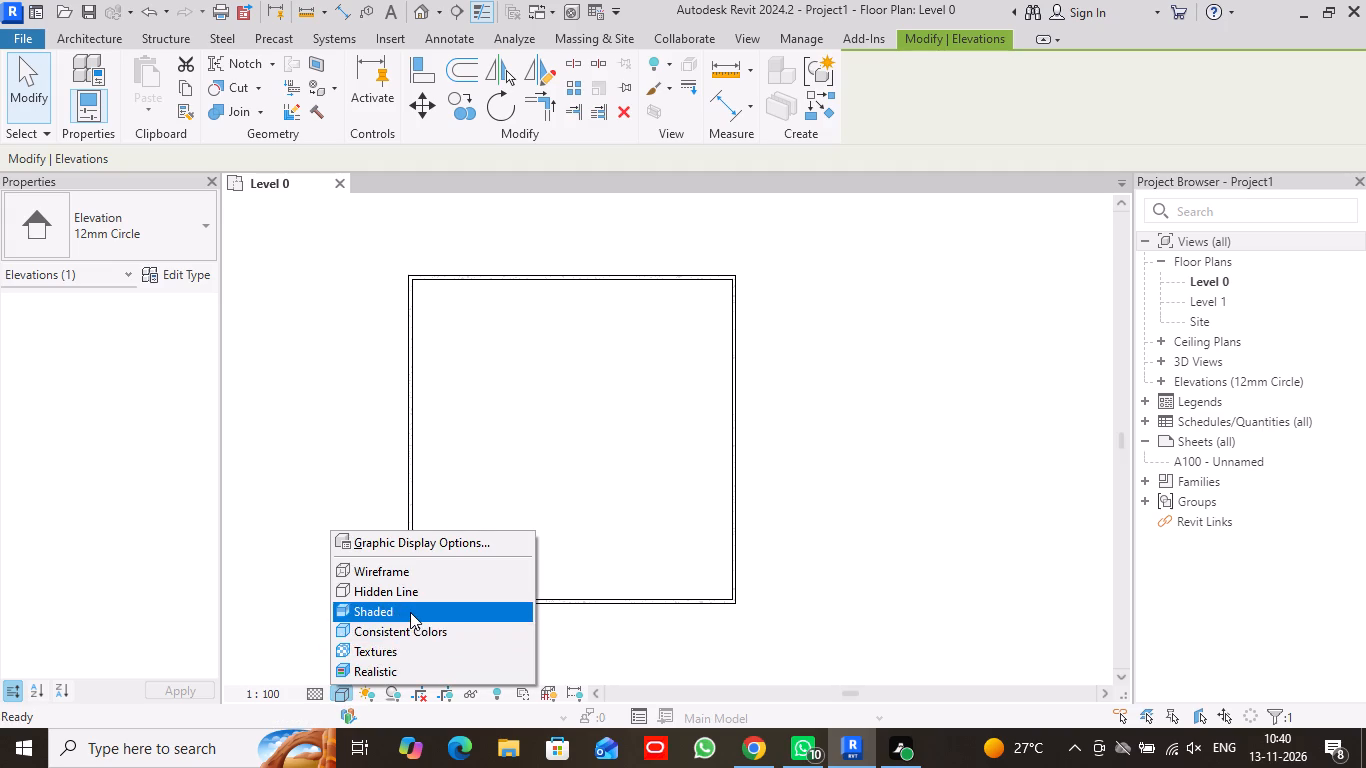
left_click(410, 612)
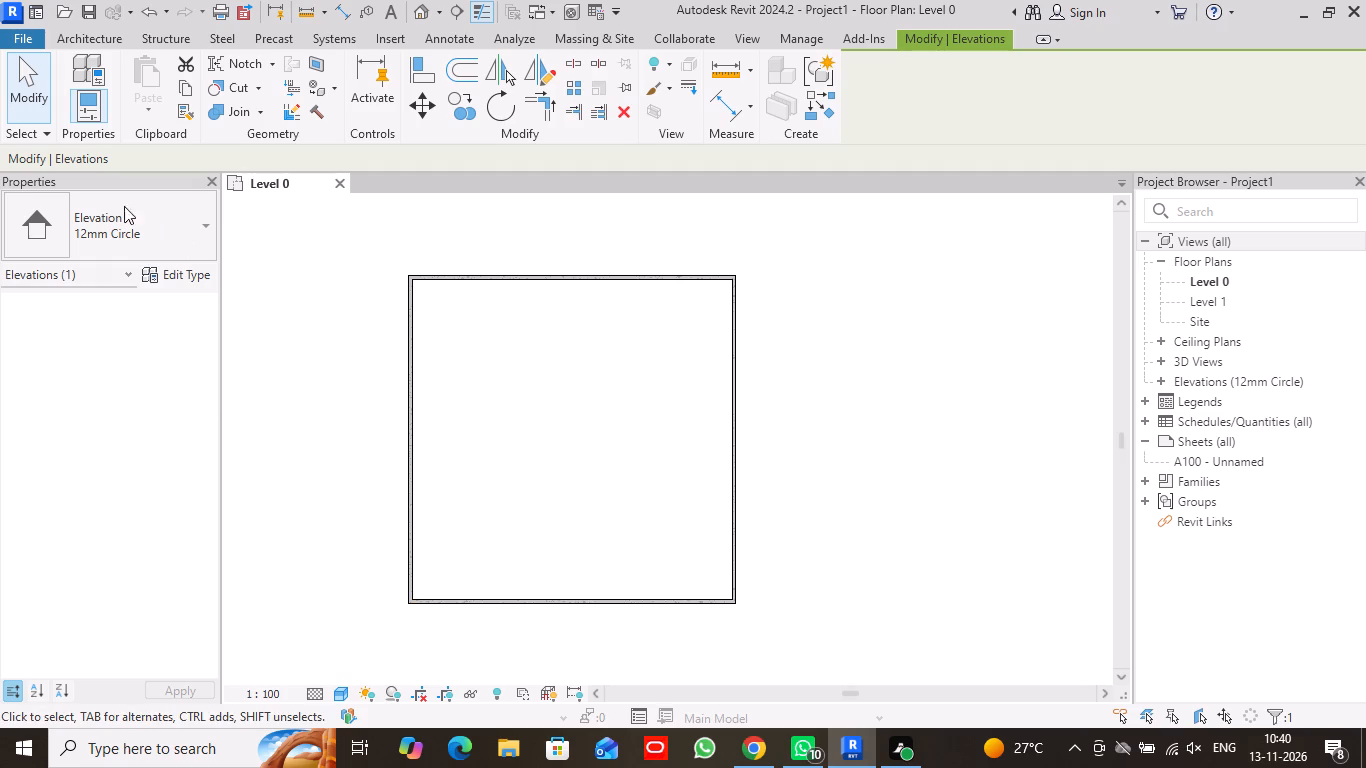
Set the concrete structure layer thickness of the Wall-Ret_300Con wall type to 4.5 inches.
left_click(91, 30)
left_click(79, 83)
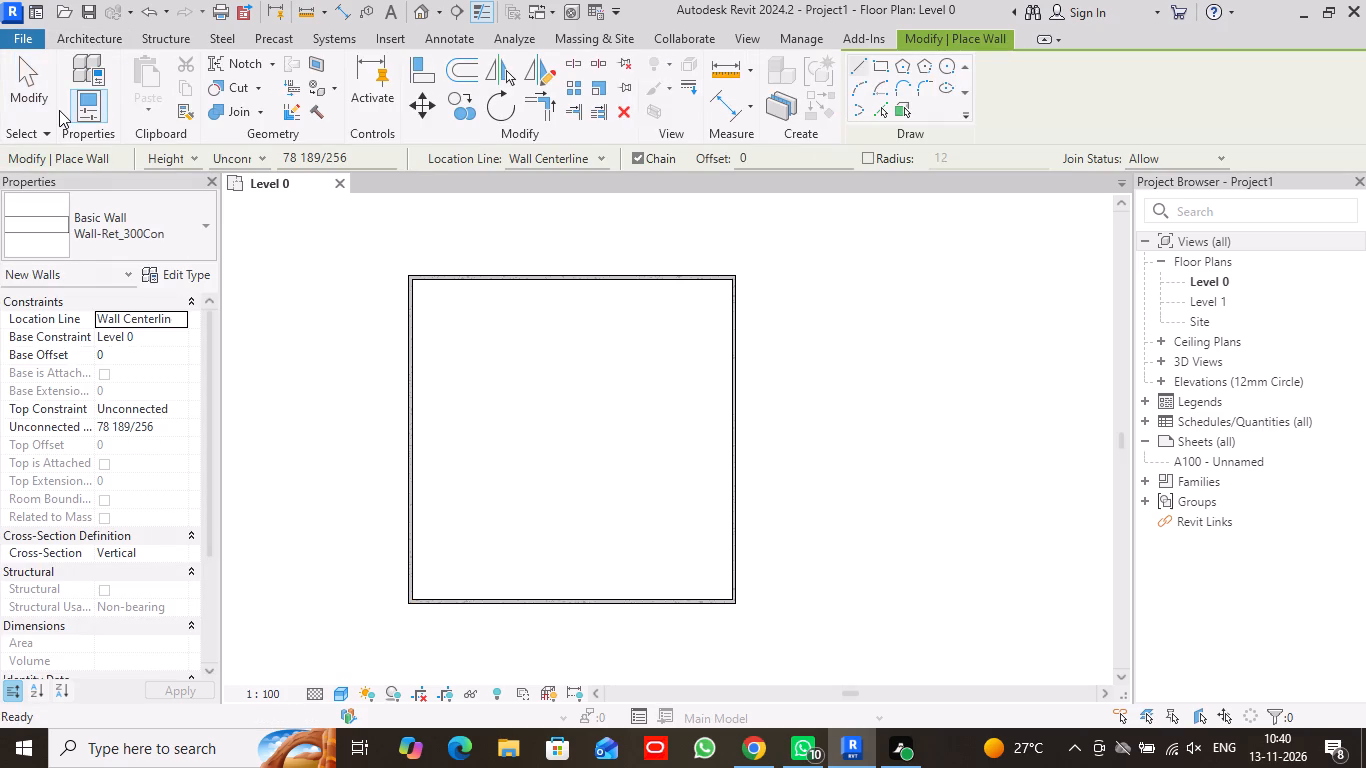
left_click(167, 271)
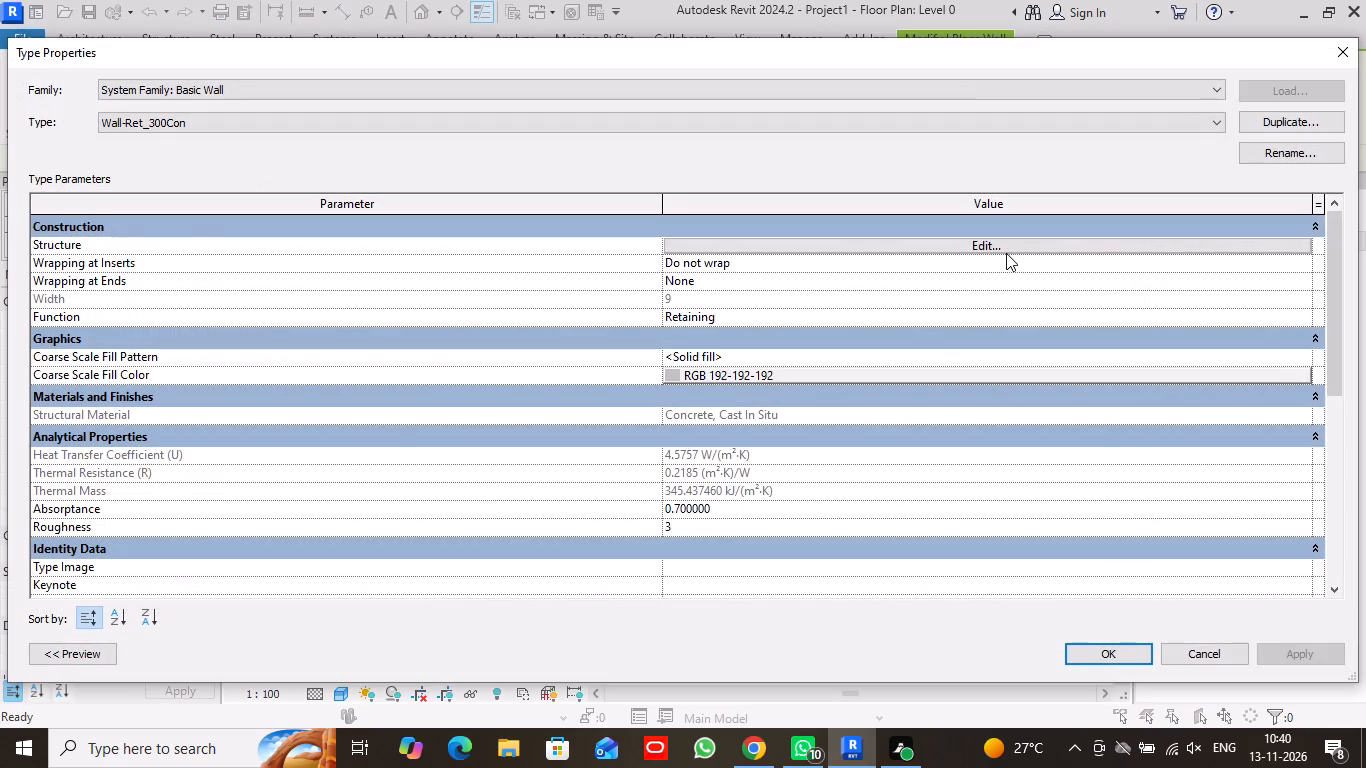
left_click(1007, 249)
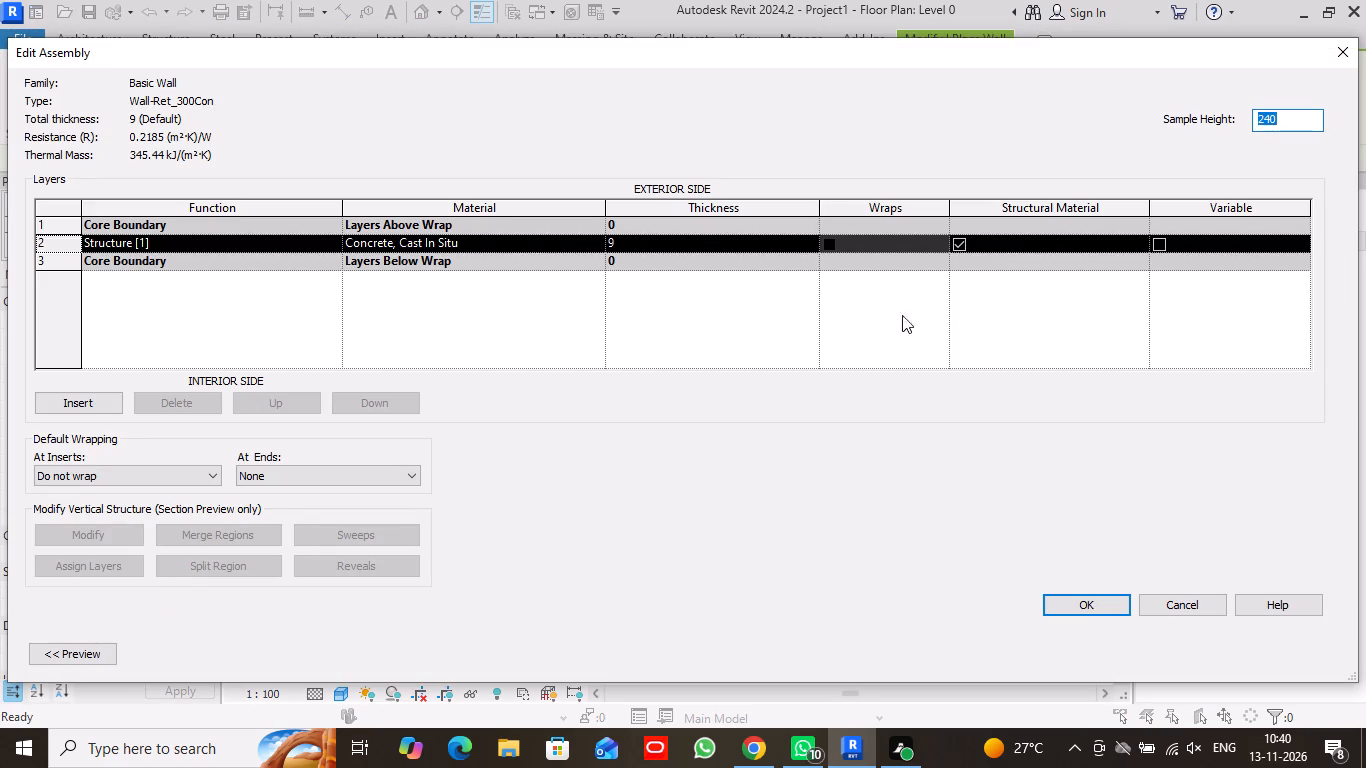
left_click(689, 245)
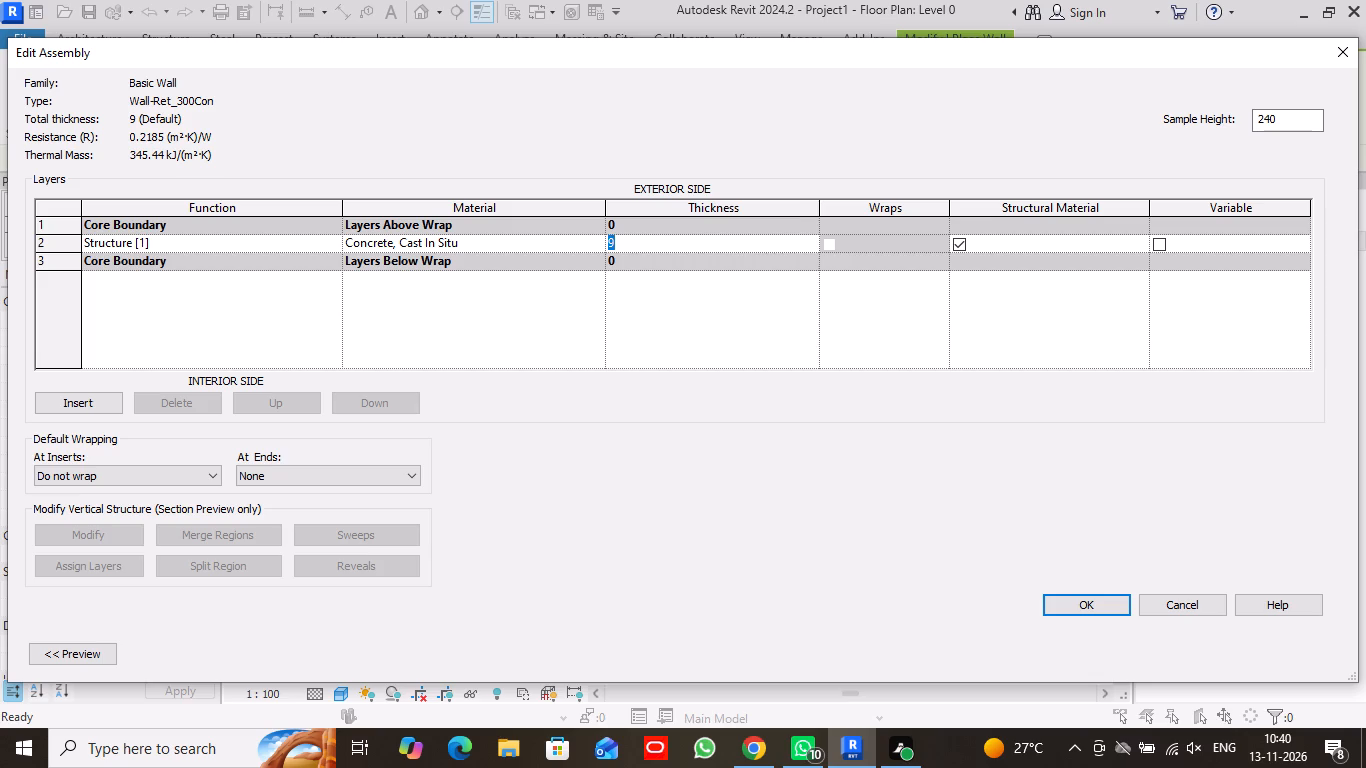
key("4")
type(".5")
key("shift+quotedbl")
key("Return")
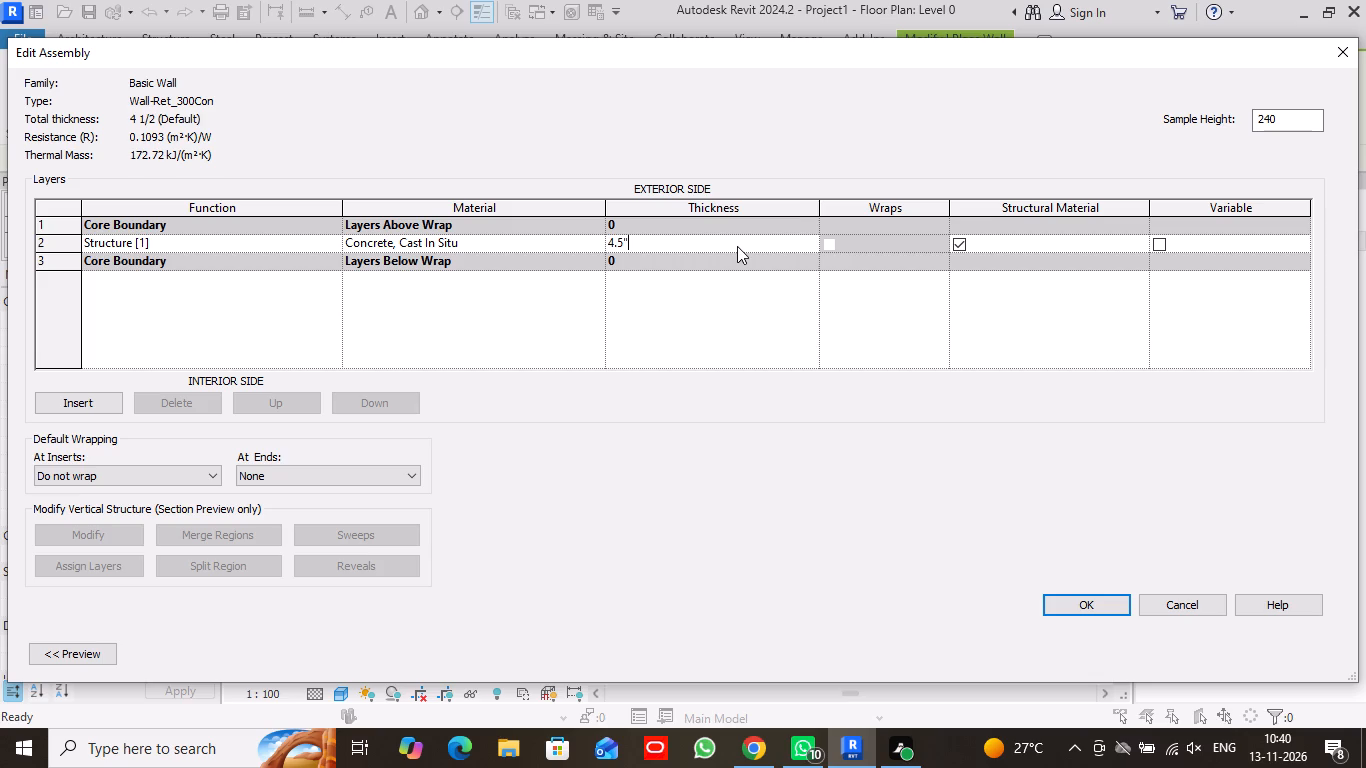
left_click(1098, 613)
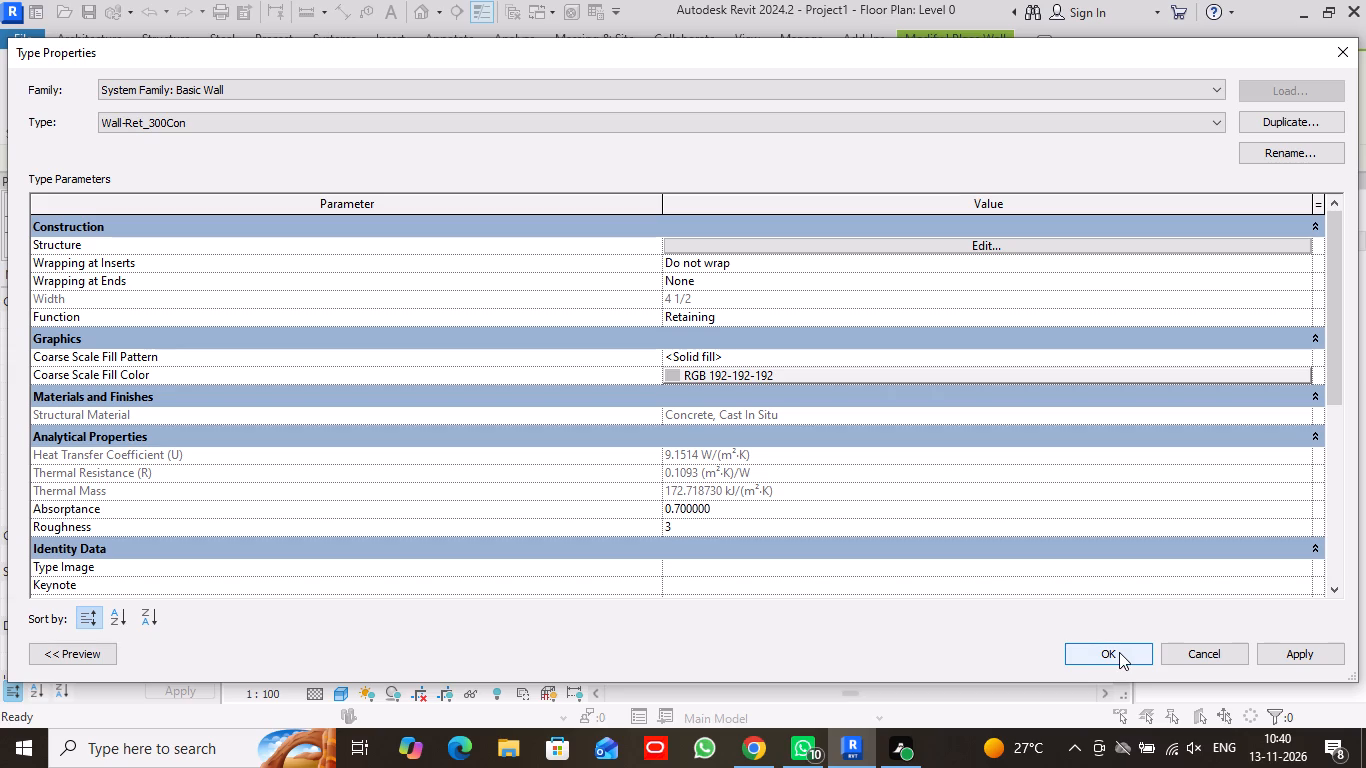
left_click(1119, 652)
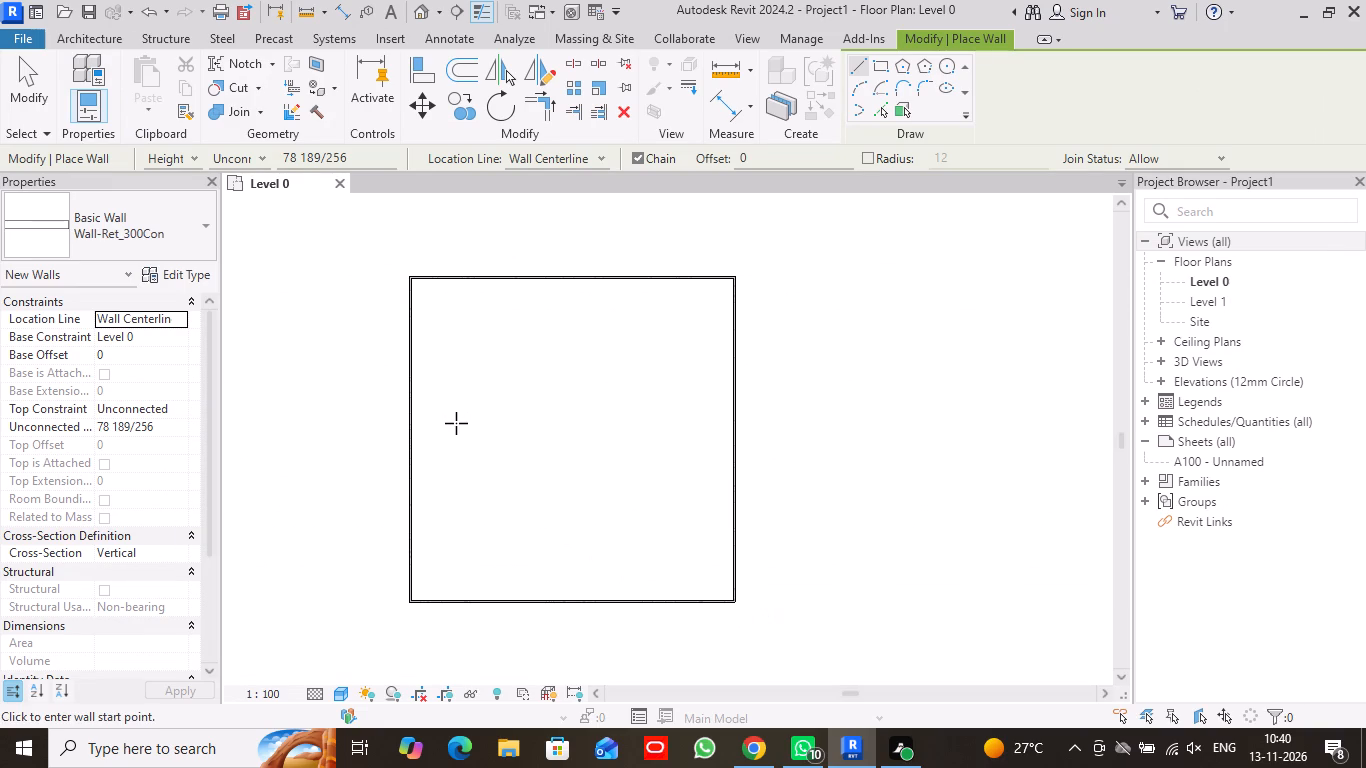
Draw a horizontal partition wall from the west wall to the east wall, about 298 inches south of the north wall.
middle_click_drag(456, 423, 488, 402)
scroll(531, 390, "up", 2)
scroll(531, 390, "down", 1)
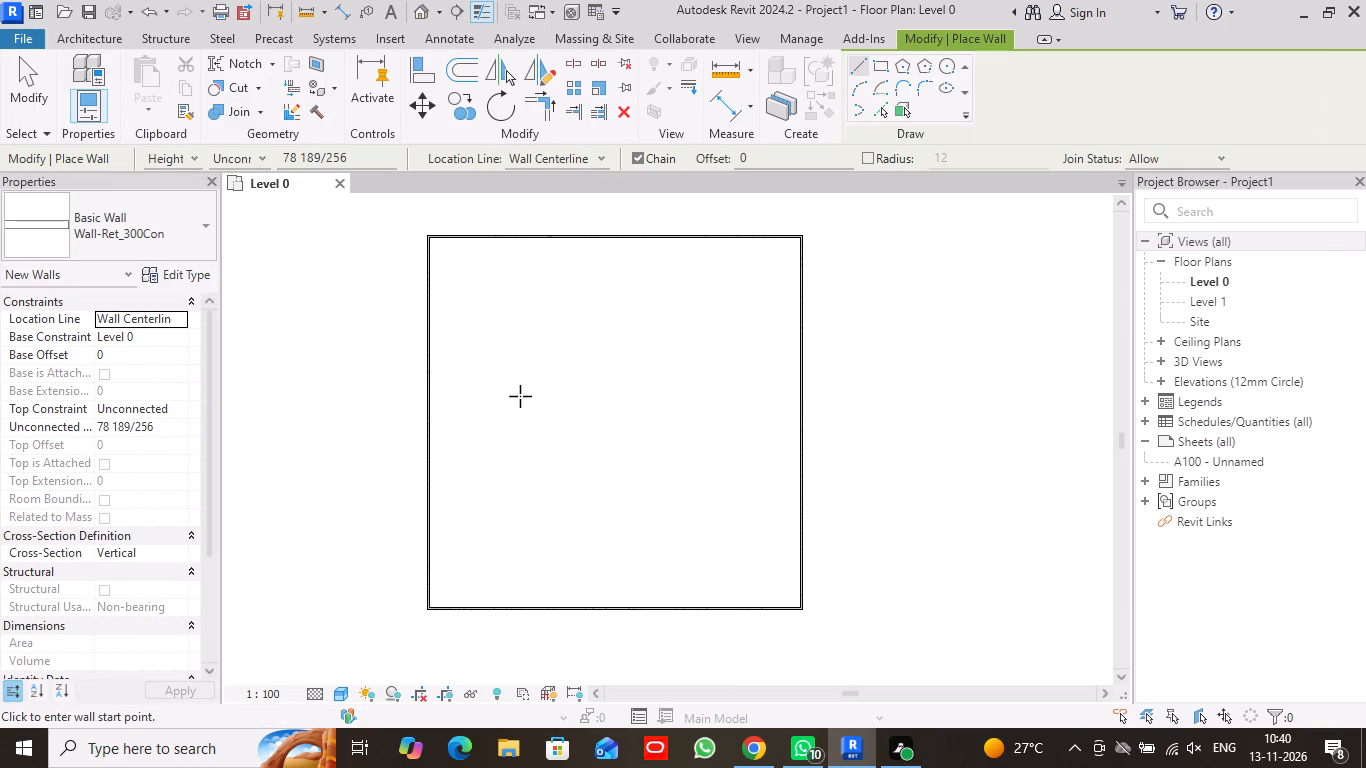
left_click(424, 376)
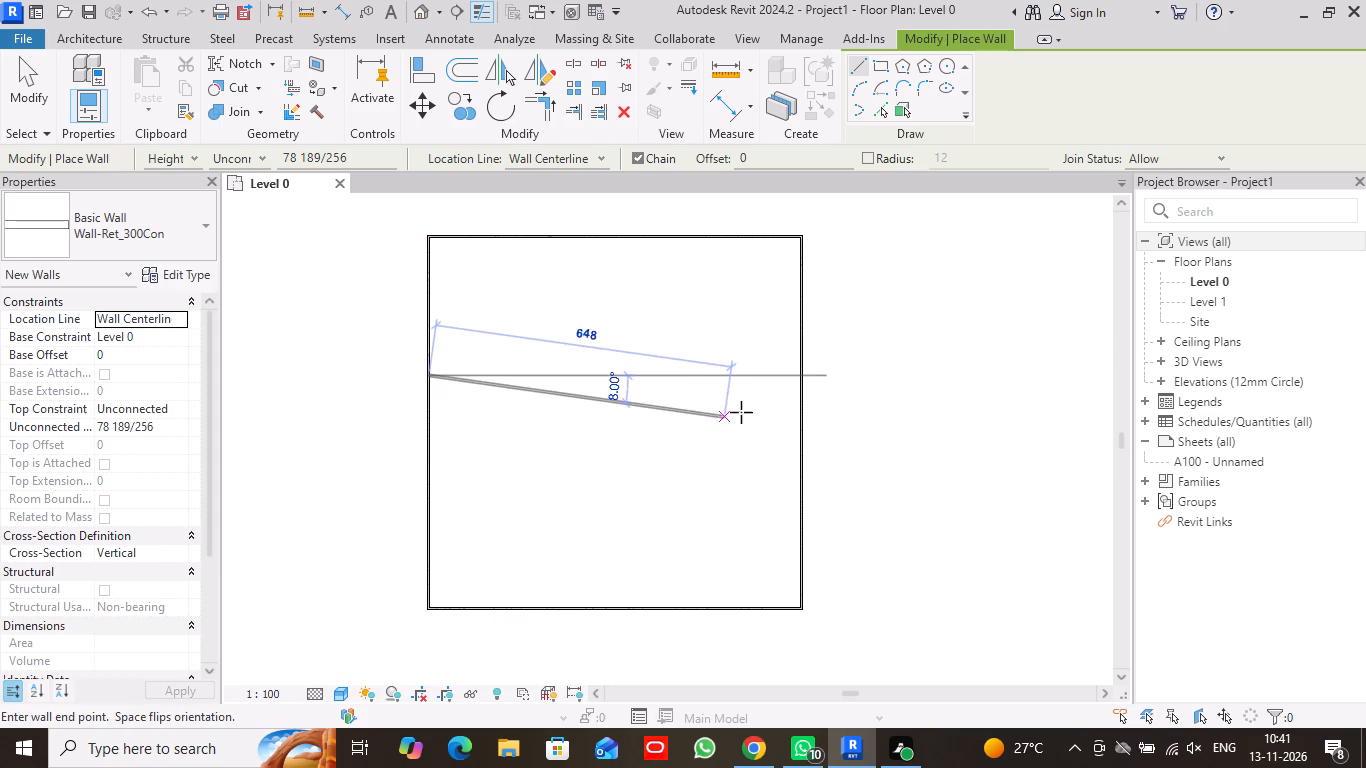
left_click(802, 375)
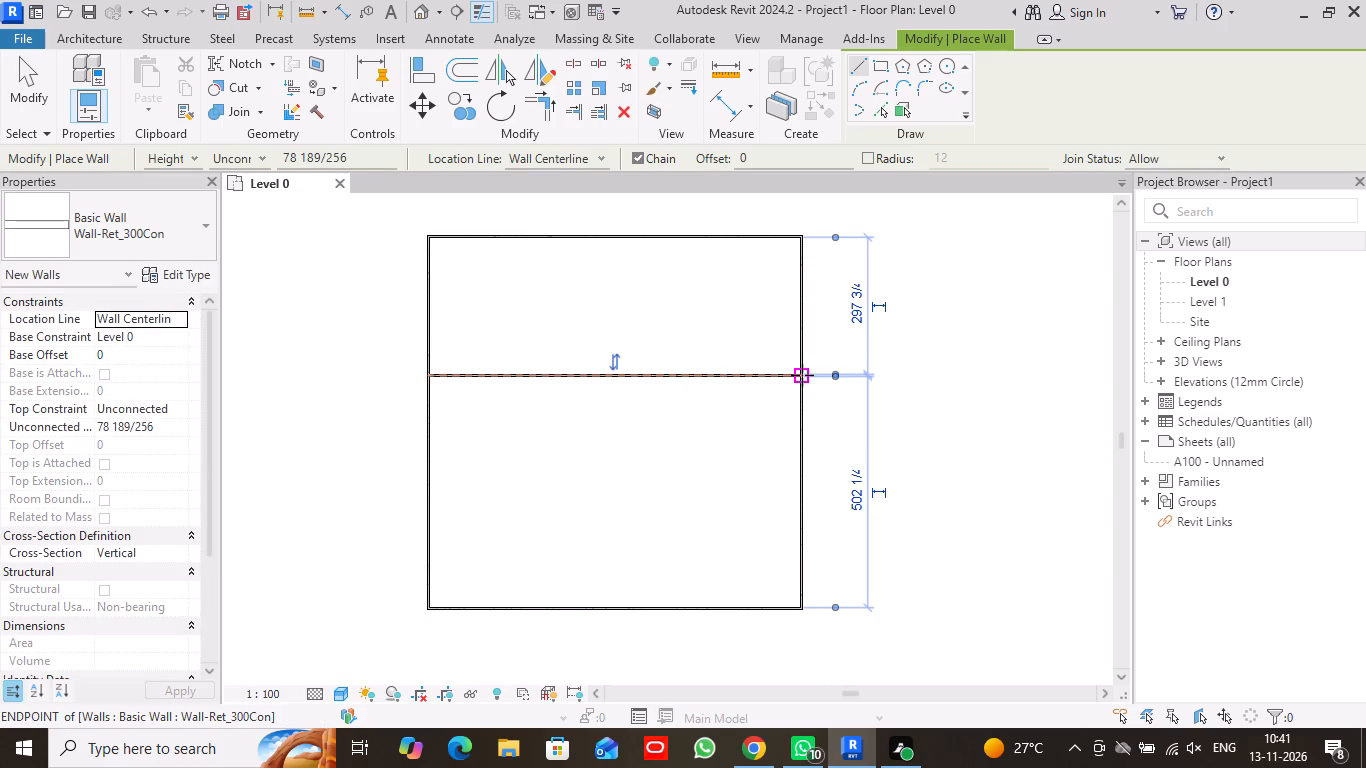
left_click(28, 85)
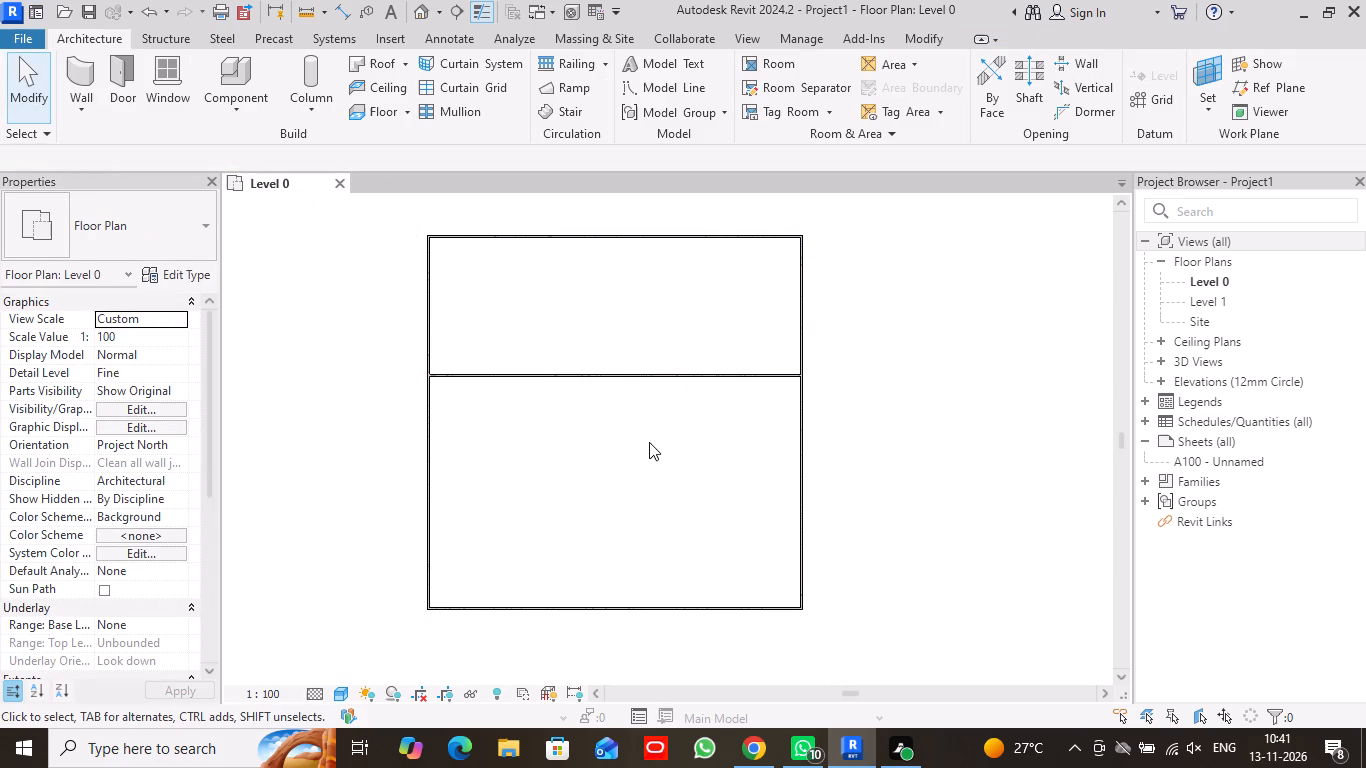
Set the concrete structure layer thickness of the west wall's type, Wall-Ret_300Con, to 9 inches.
scroll(649, 442, "up", 4)
scroll(649, 442, "down", 2)
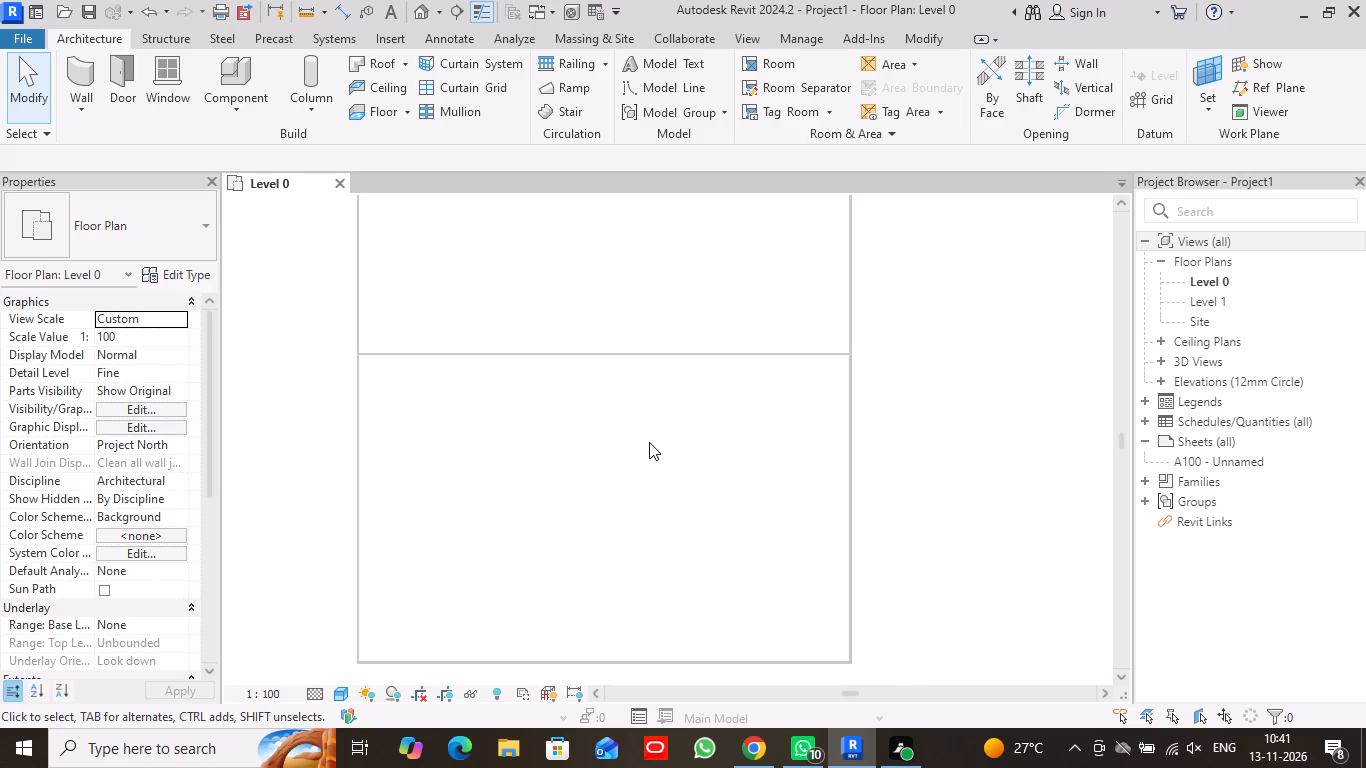
scroll(649, 442, "down", 2)
left_click(427, 289)
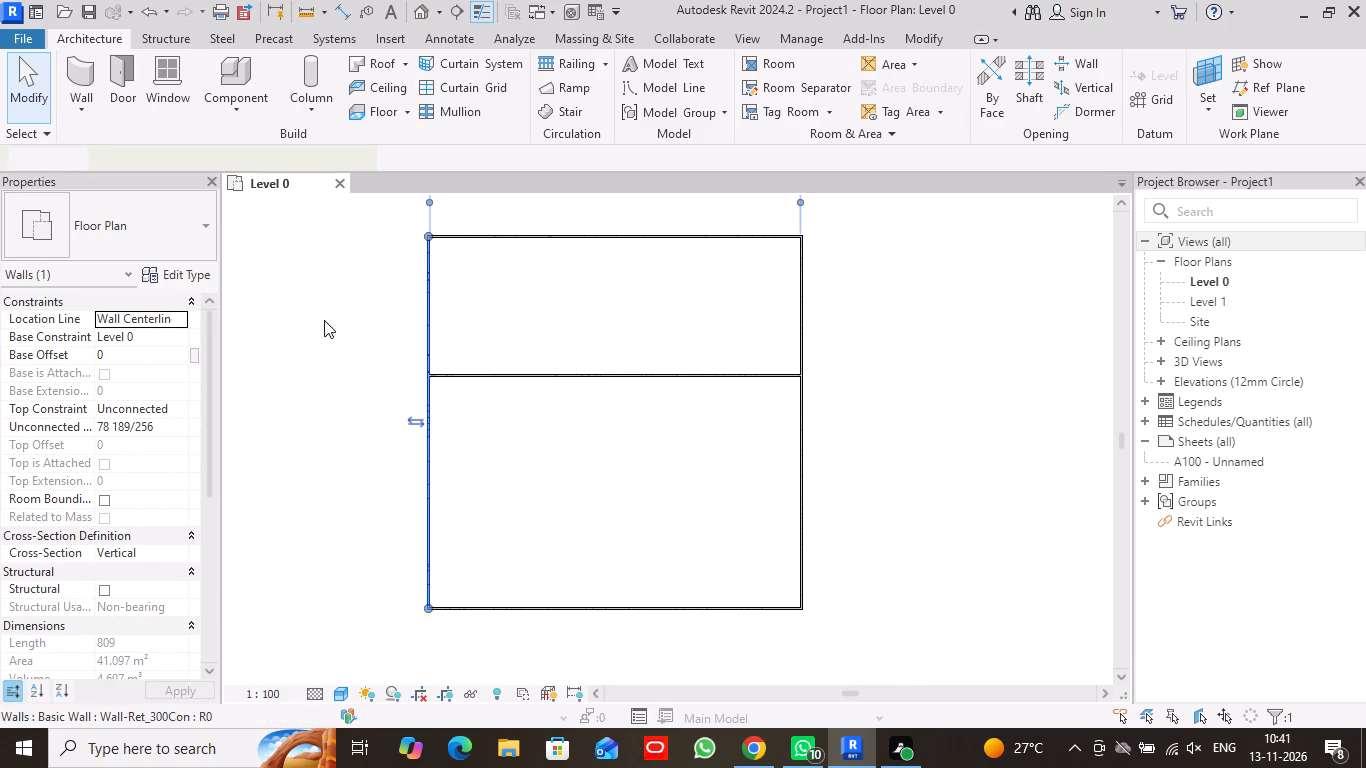
left_click(187, 272)
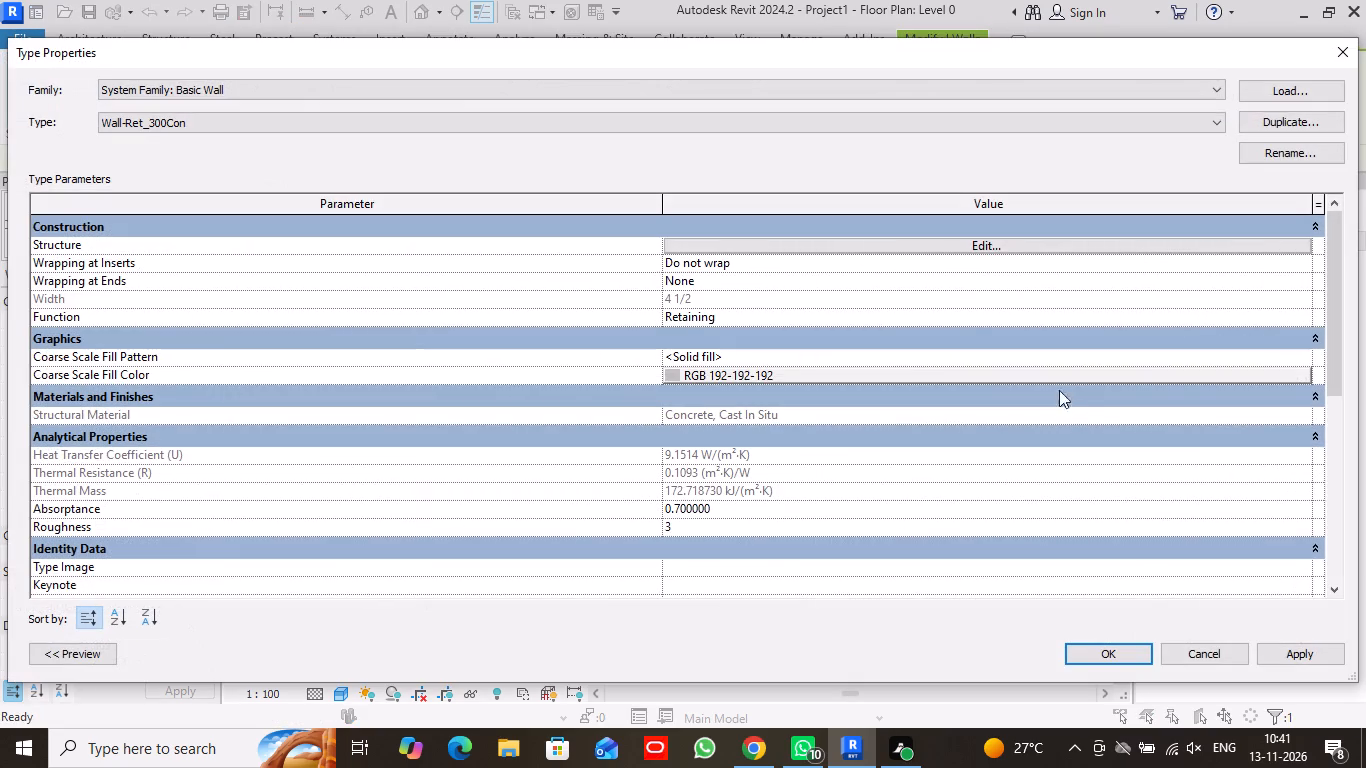
left_click(996, 245)
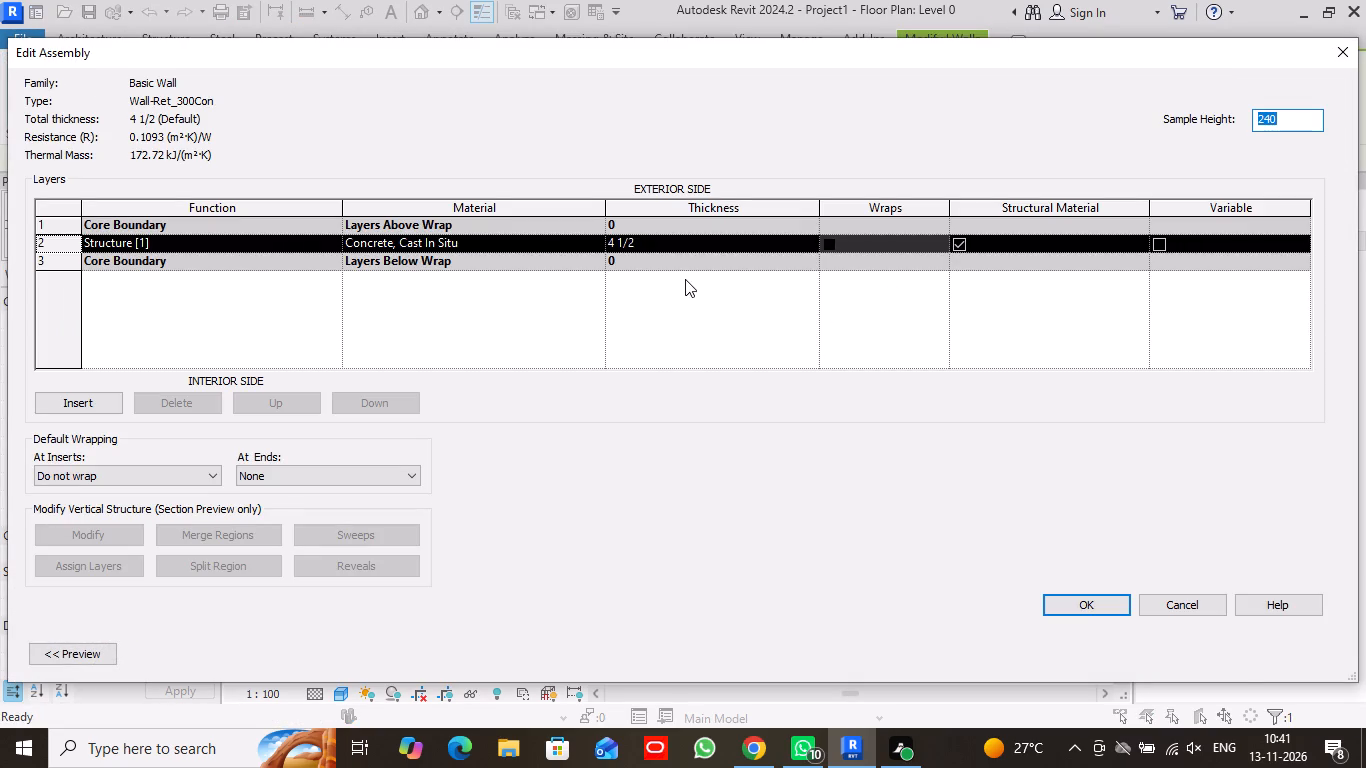
left_click(799, 242)
key("9")
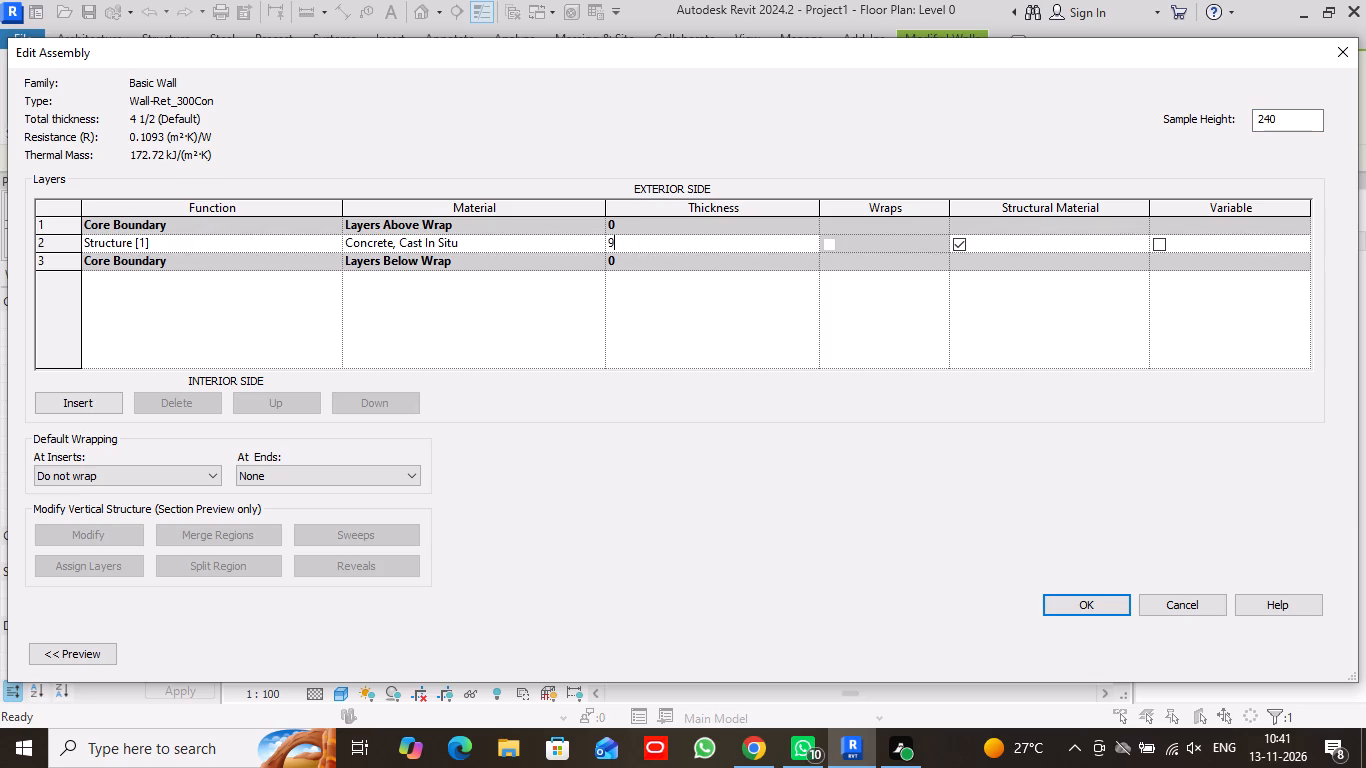
key("shift+quotedbl")
key("Return")
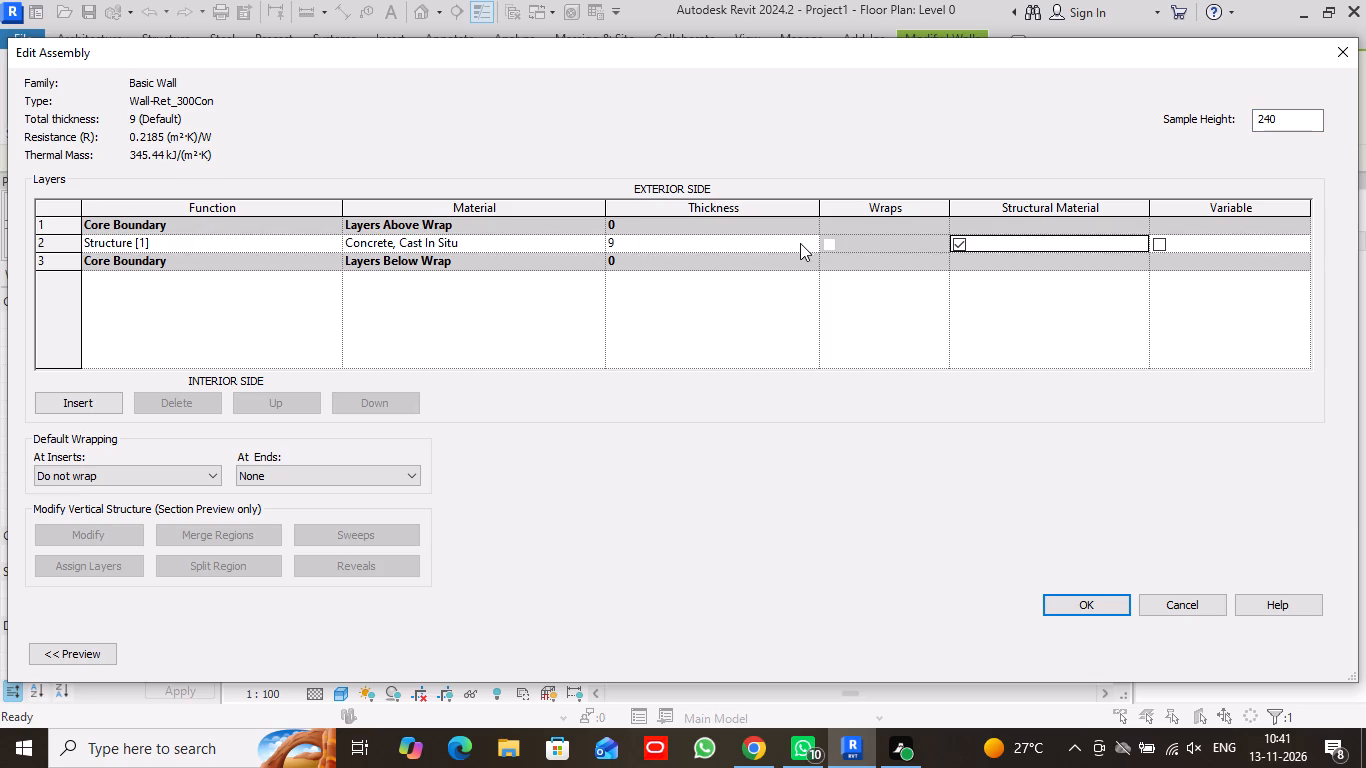
left_click(1091, 606)
left_click(1111, 652)
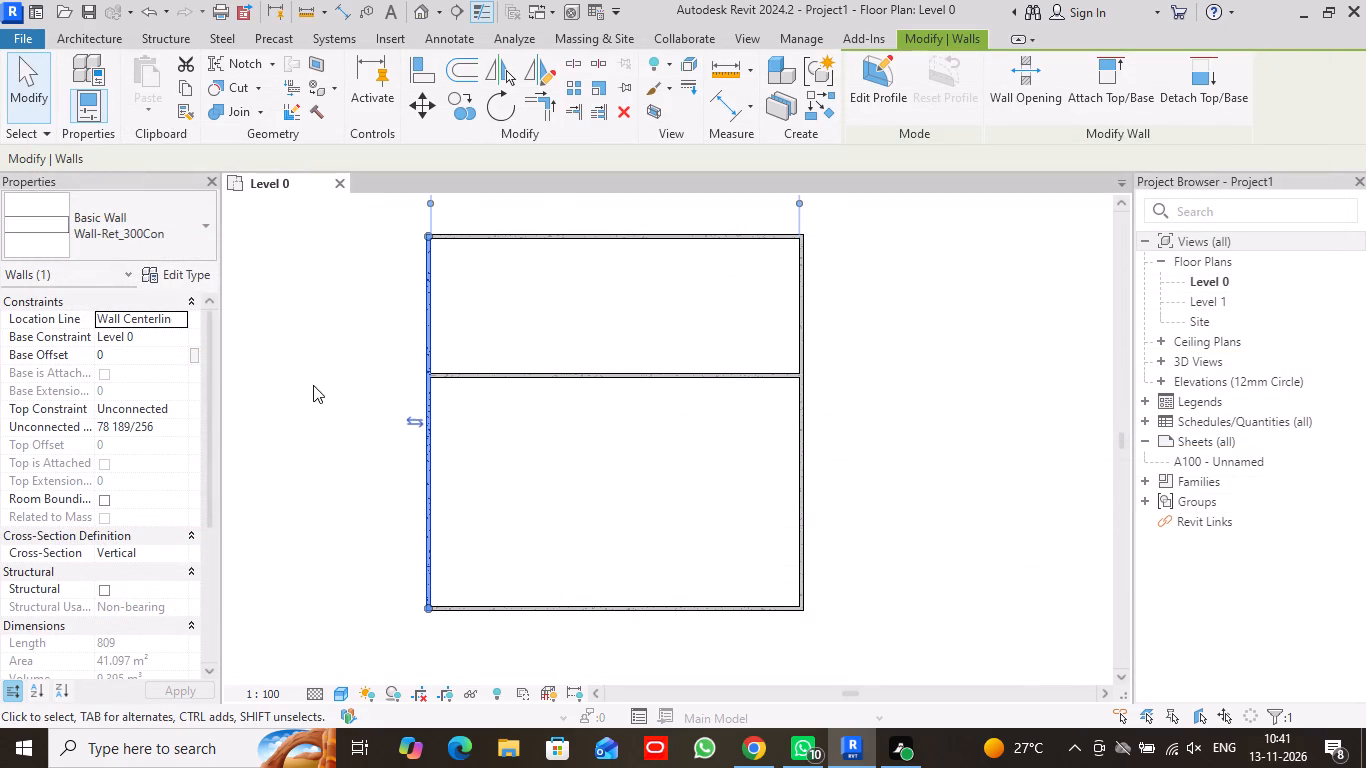
left_click(13, 85)
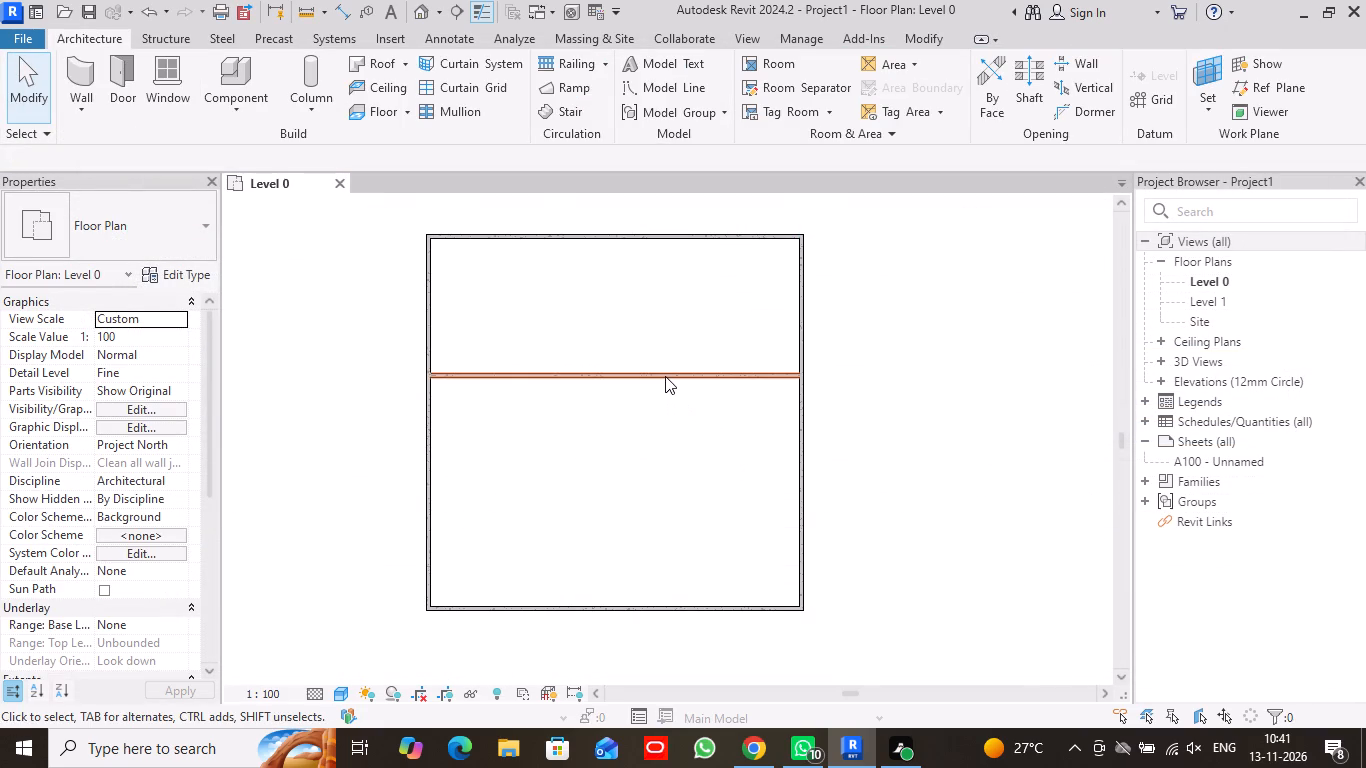
Duplicate the horizontal partition wall's type under the suggested name and set the copy's structure layer thickness to 4.5 inches.
left_click(665, 376)
left_click(160, 273)
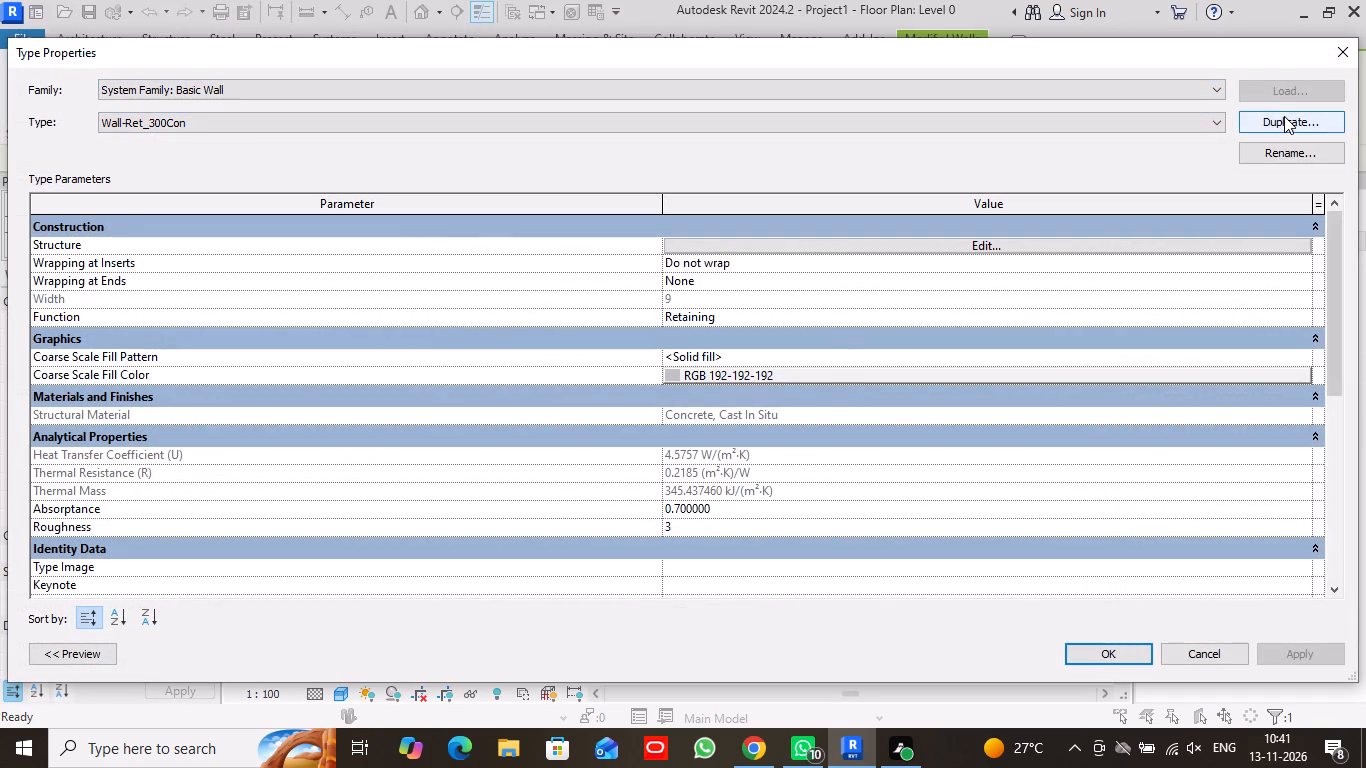
left_click(1284, 116)
left_click(700, 408)
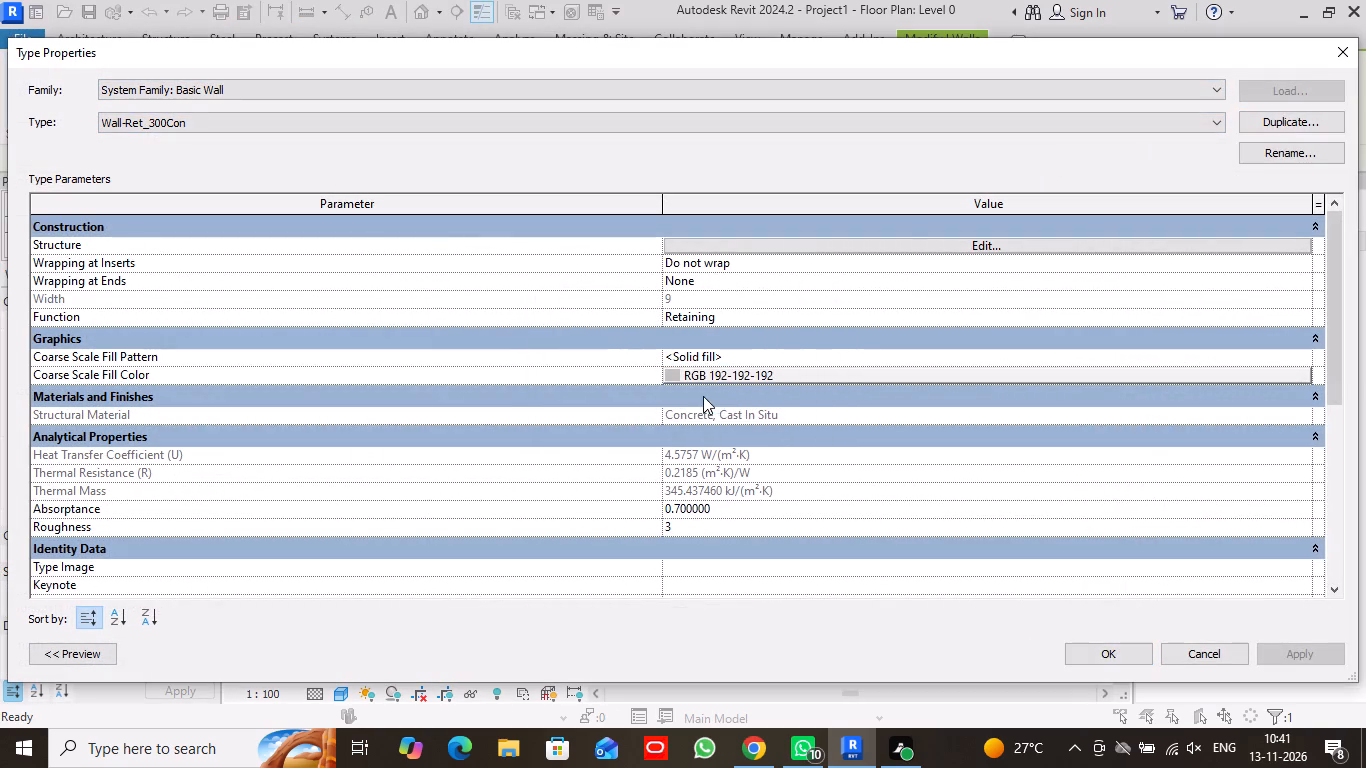
left_click(944, 242)
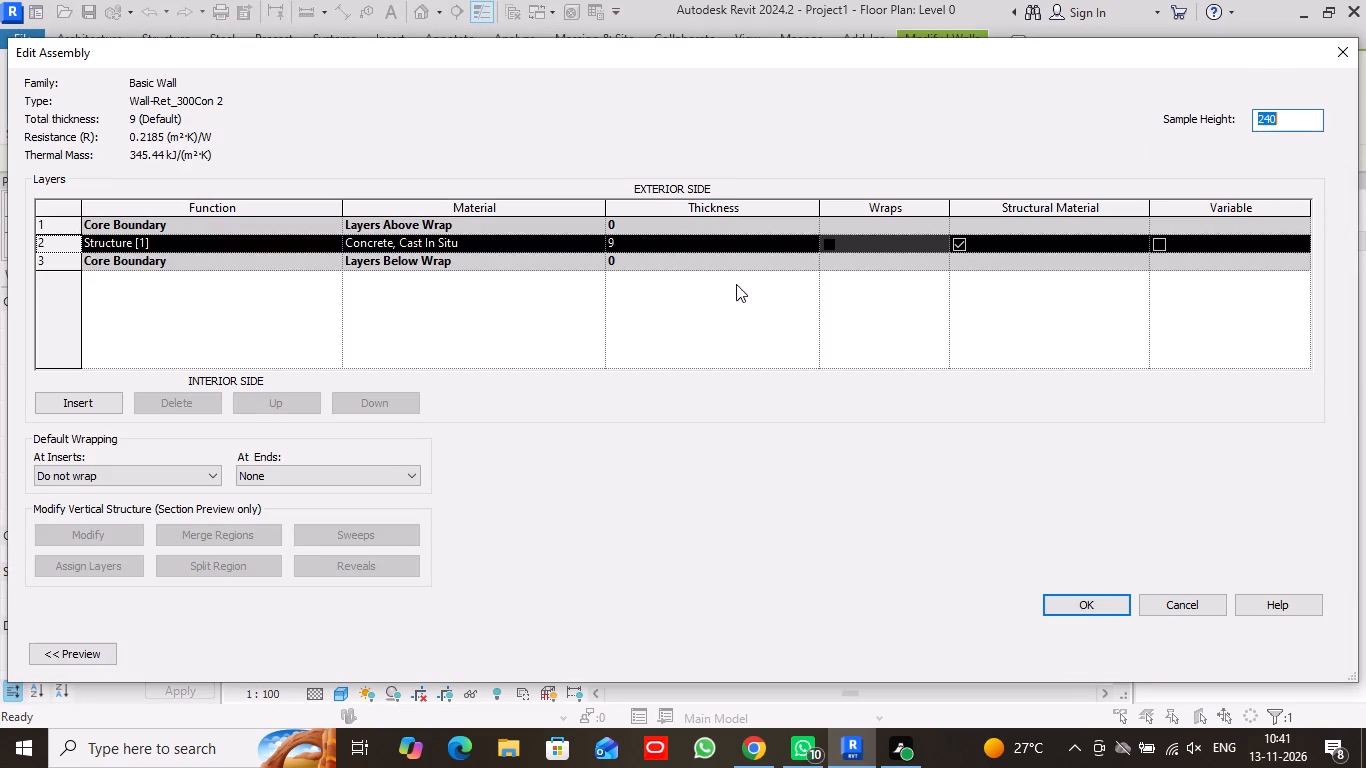
left_click(742, 247)
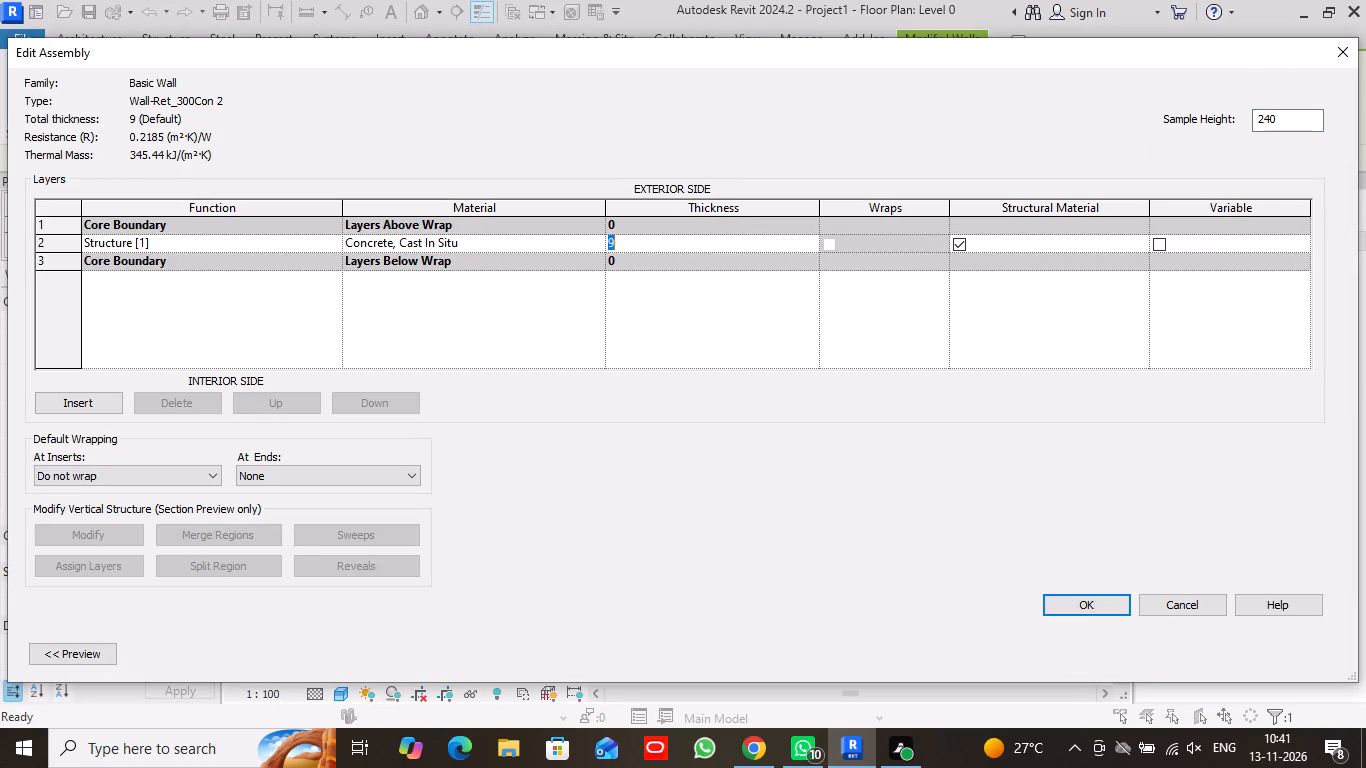
type("4.5")
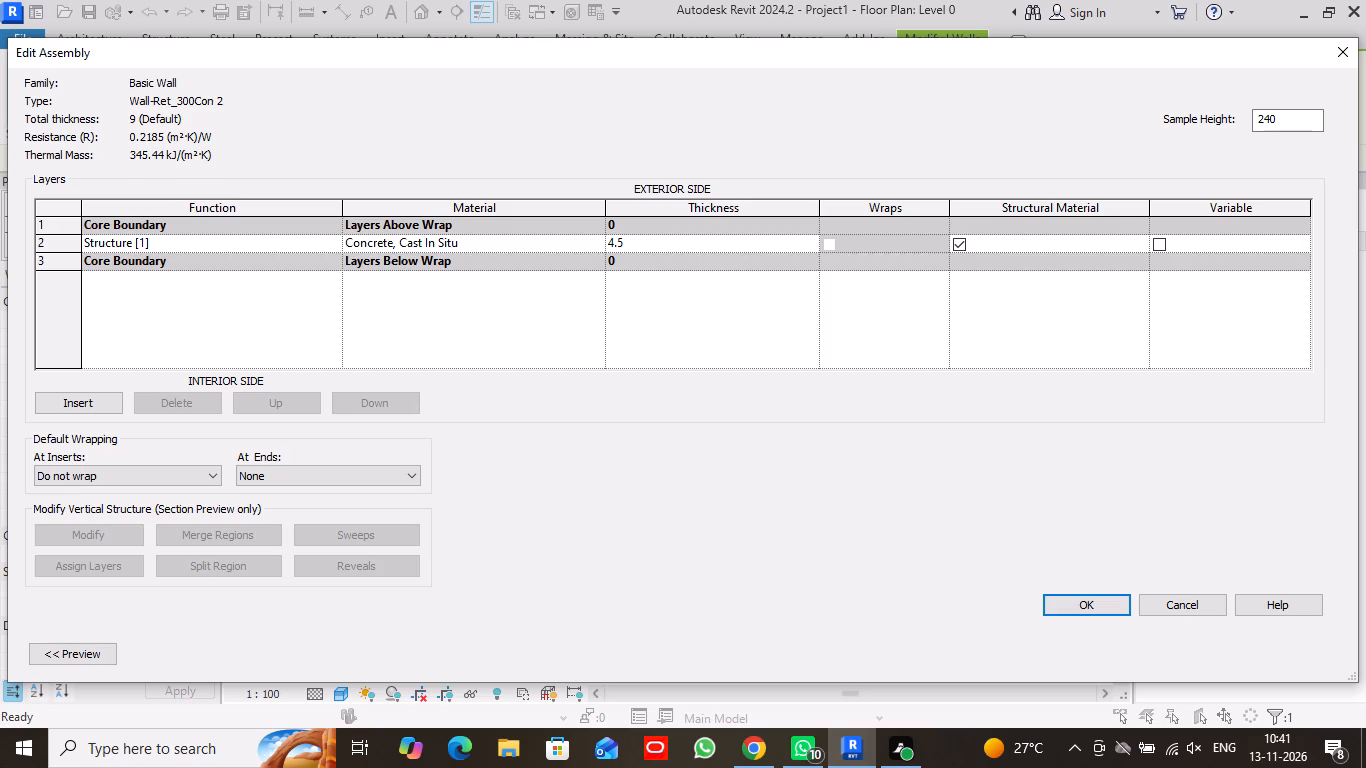
key("shift+quotedbl")
key("Return")
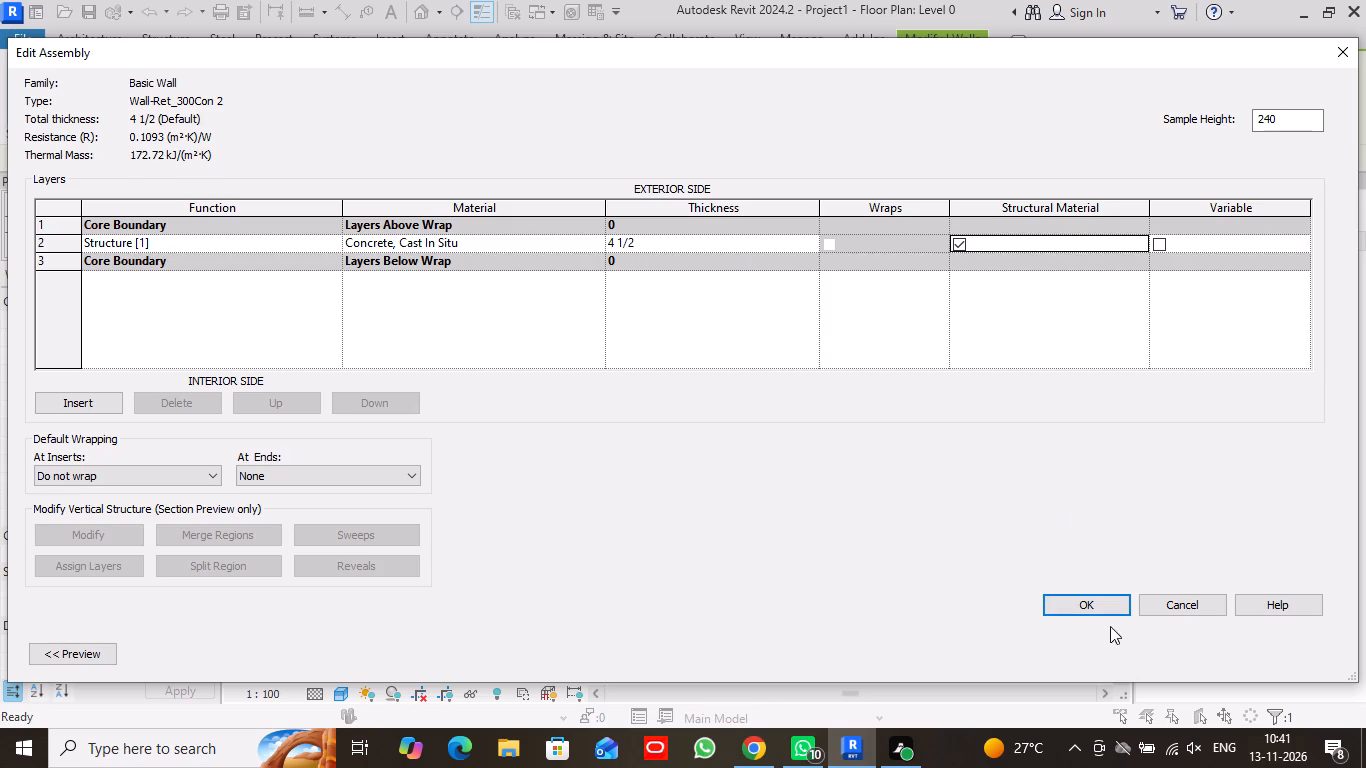
left_click(1101, 606)
left_click(1097, 658)
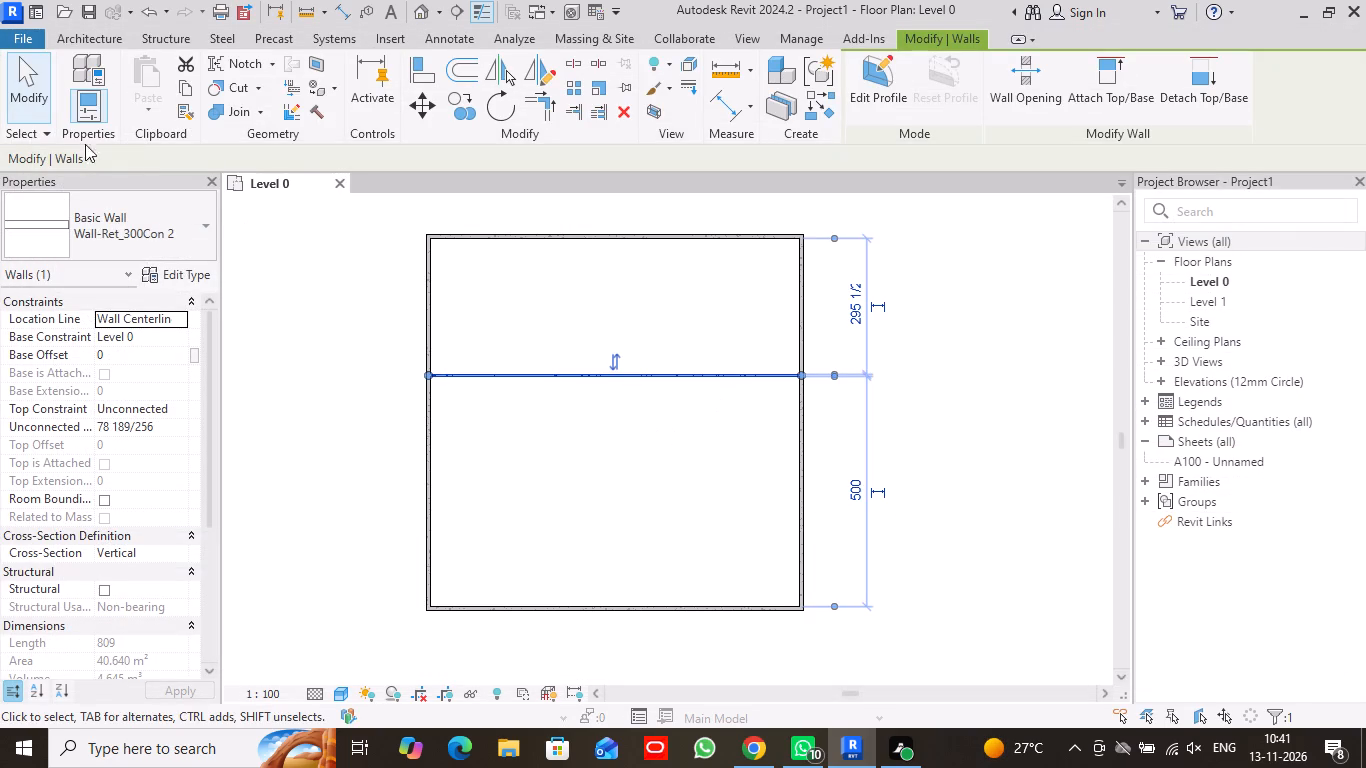
left_click(33, 99)
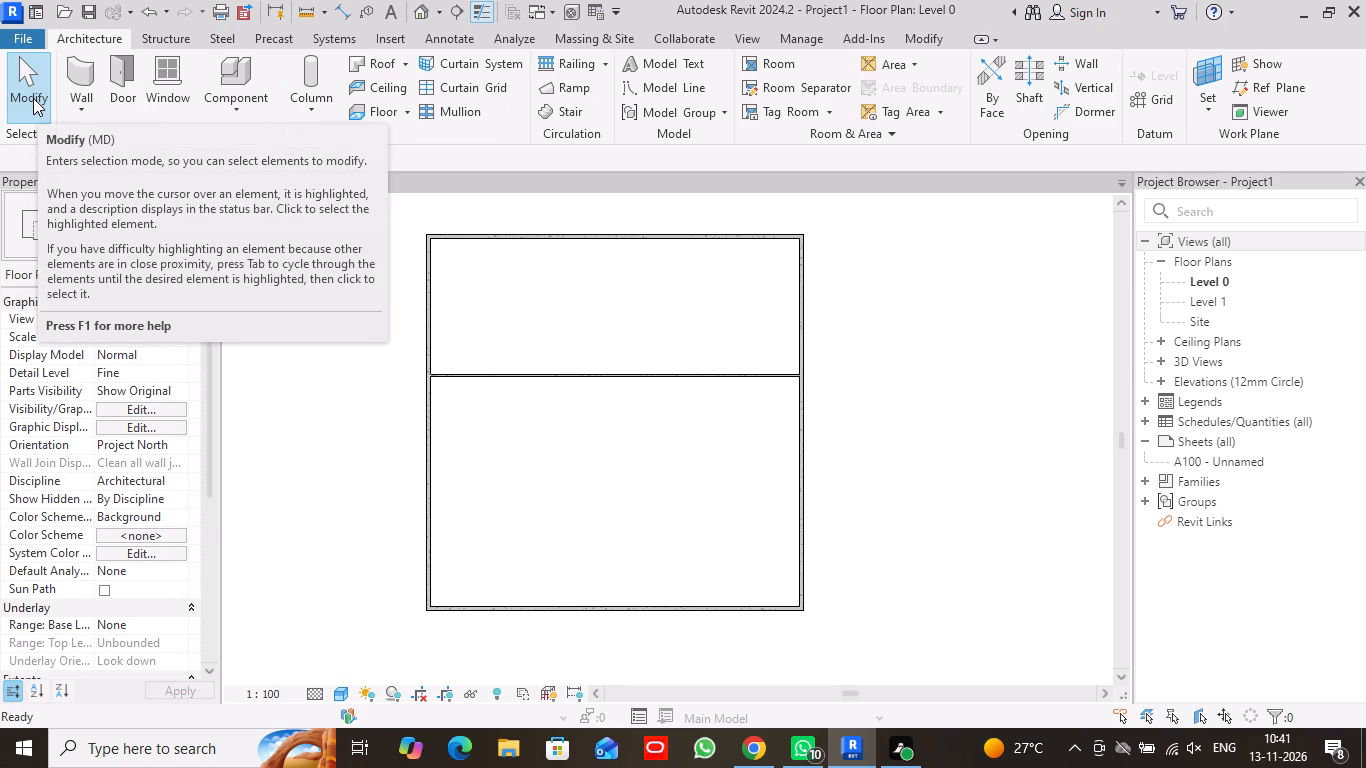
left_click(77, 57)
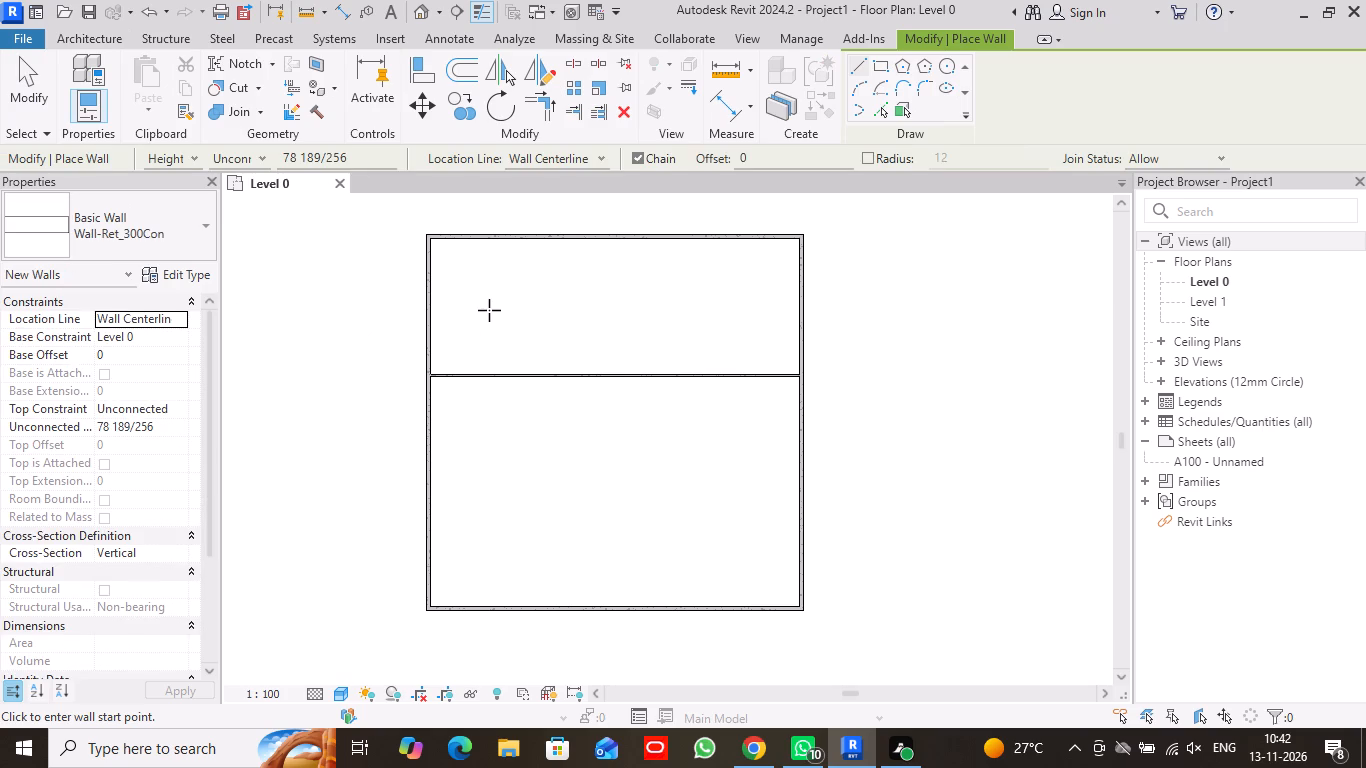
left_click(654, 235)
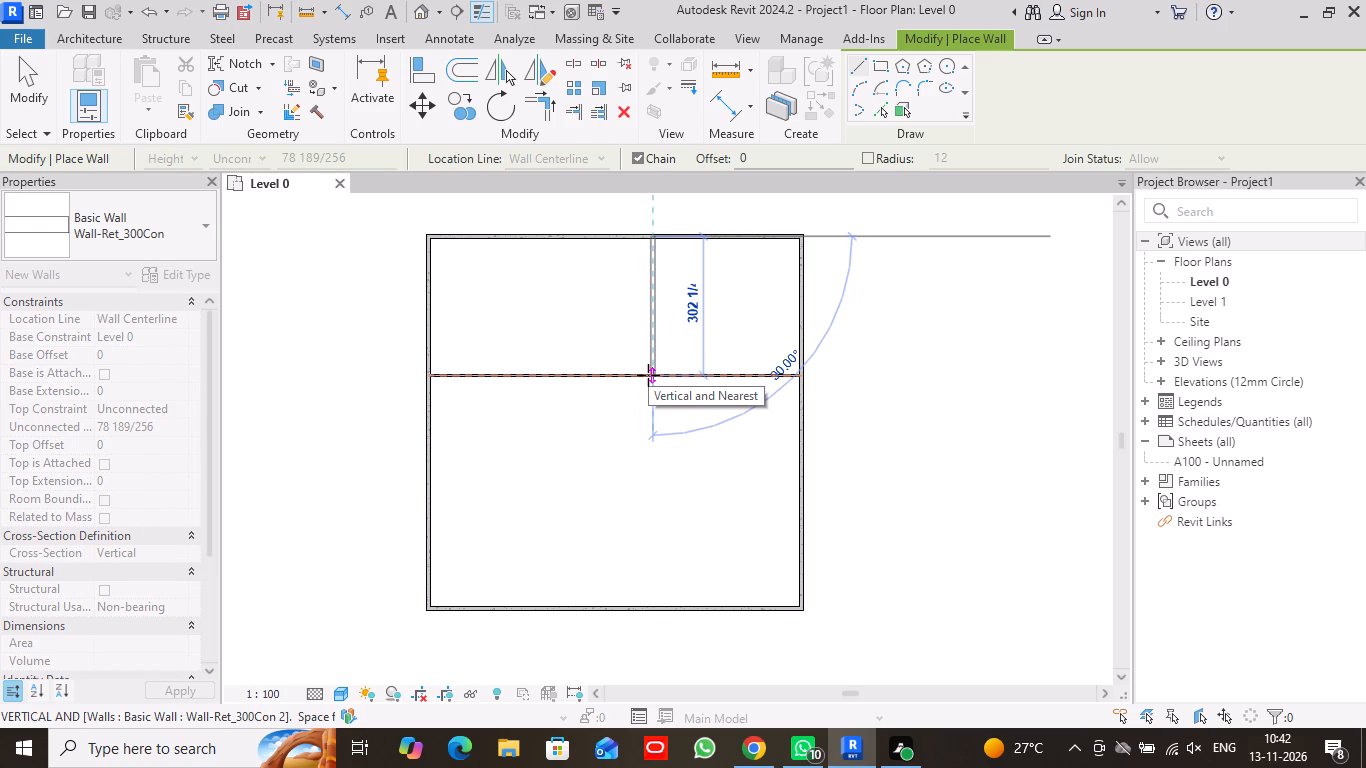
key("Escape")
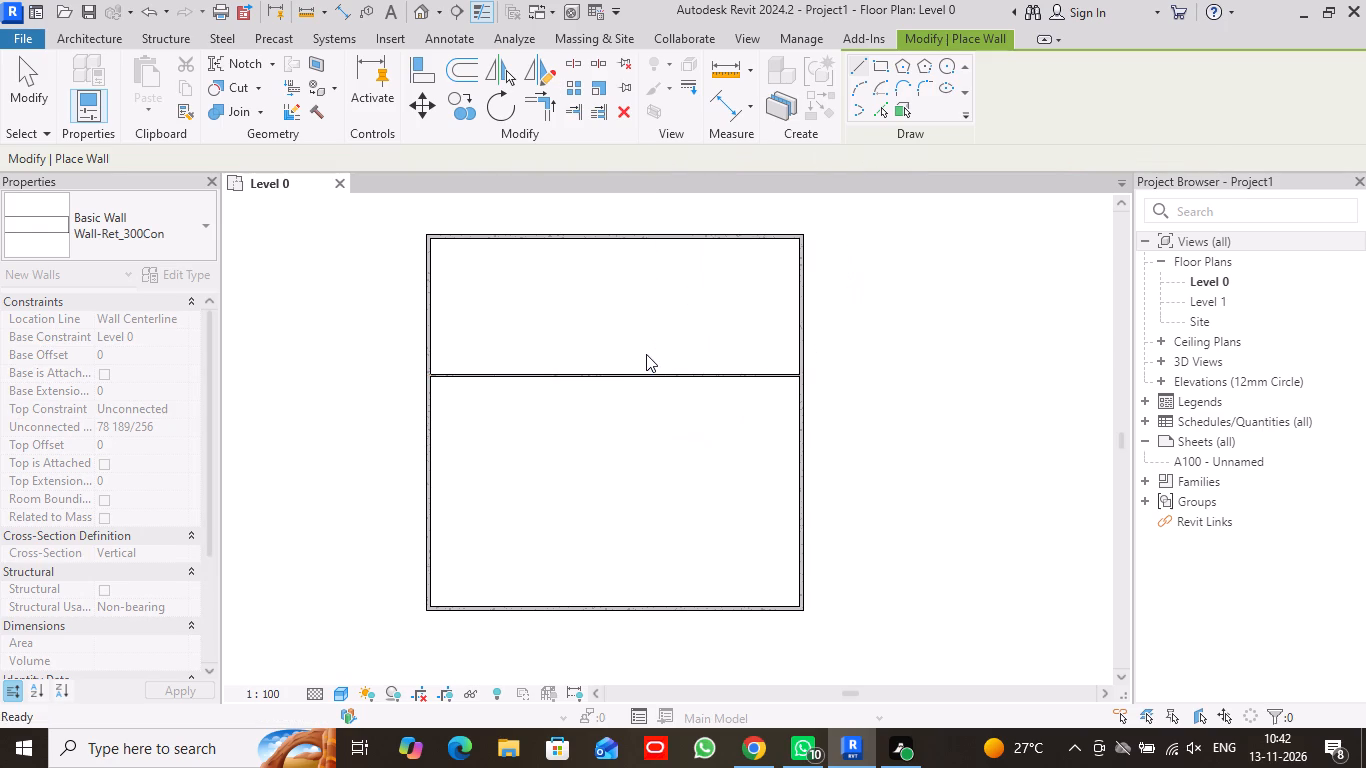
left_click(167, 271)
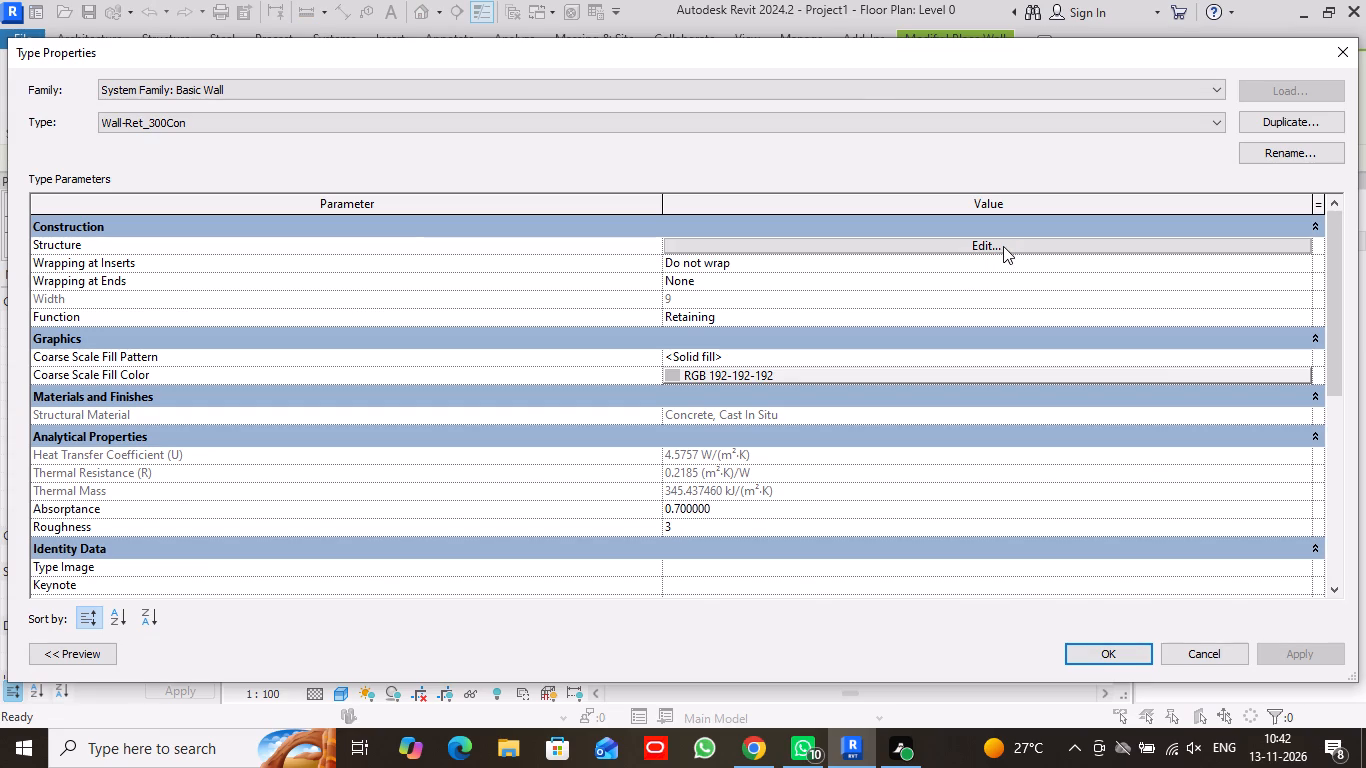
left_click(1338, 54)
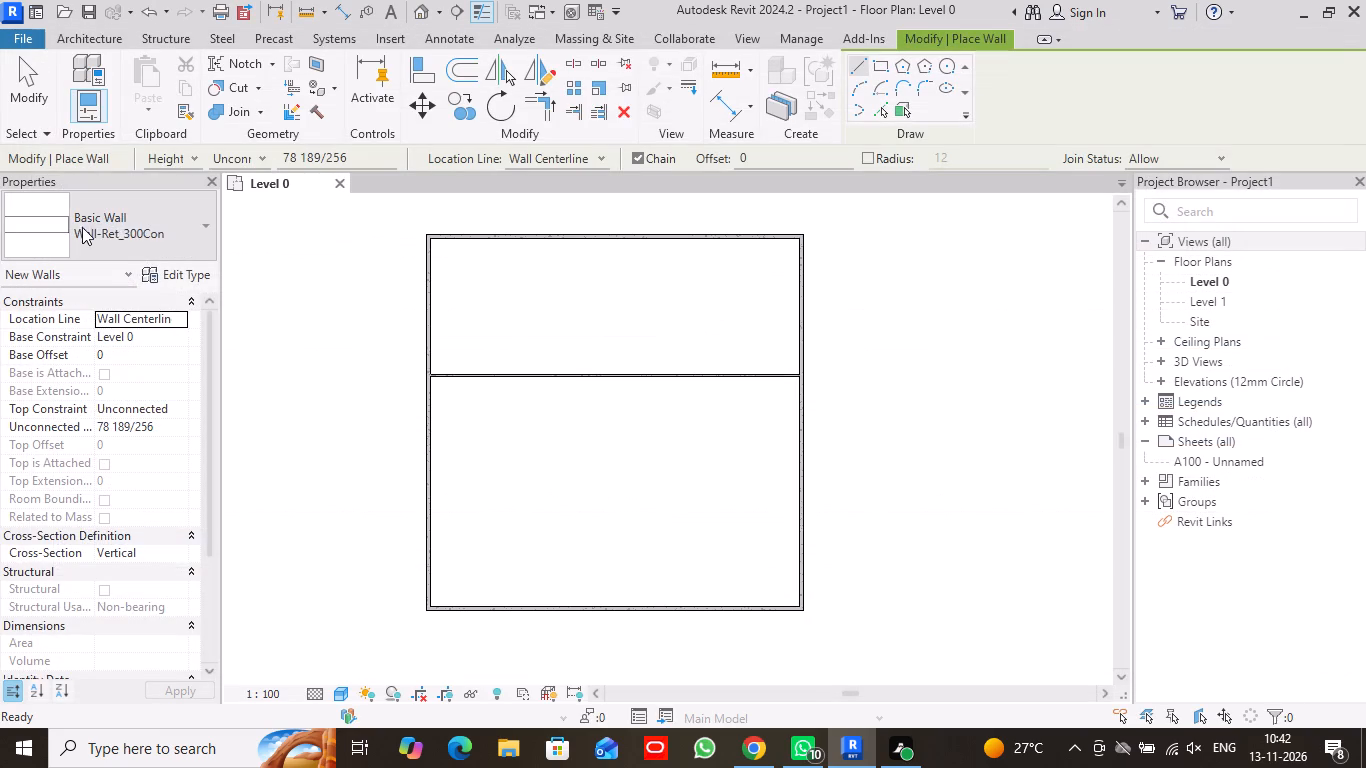
Draw a vertical Wall-Ret_300Con 2 partition from the north wall to the horizontal partition, about 322 inches from the east wall.
left_click(204, 220)
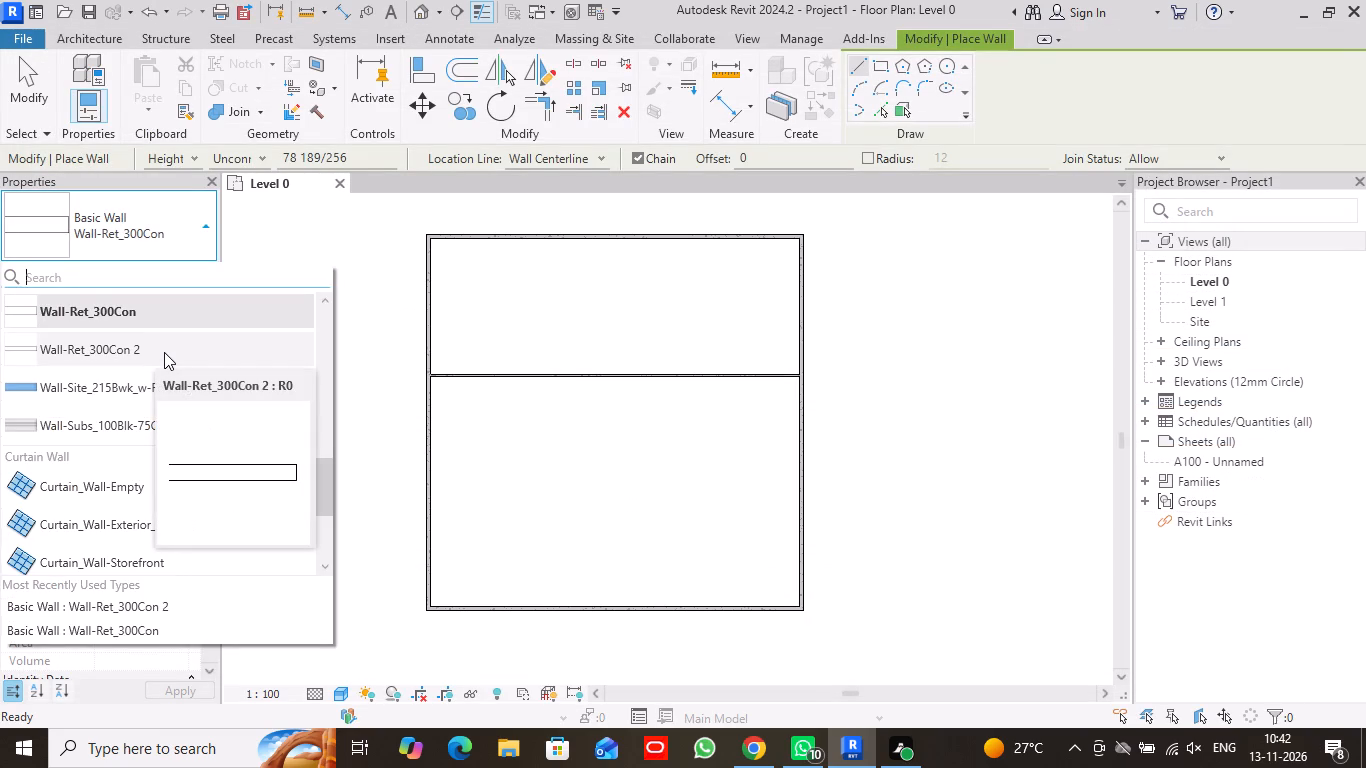
left_click(164, 352)
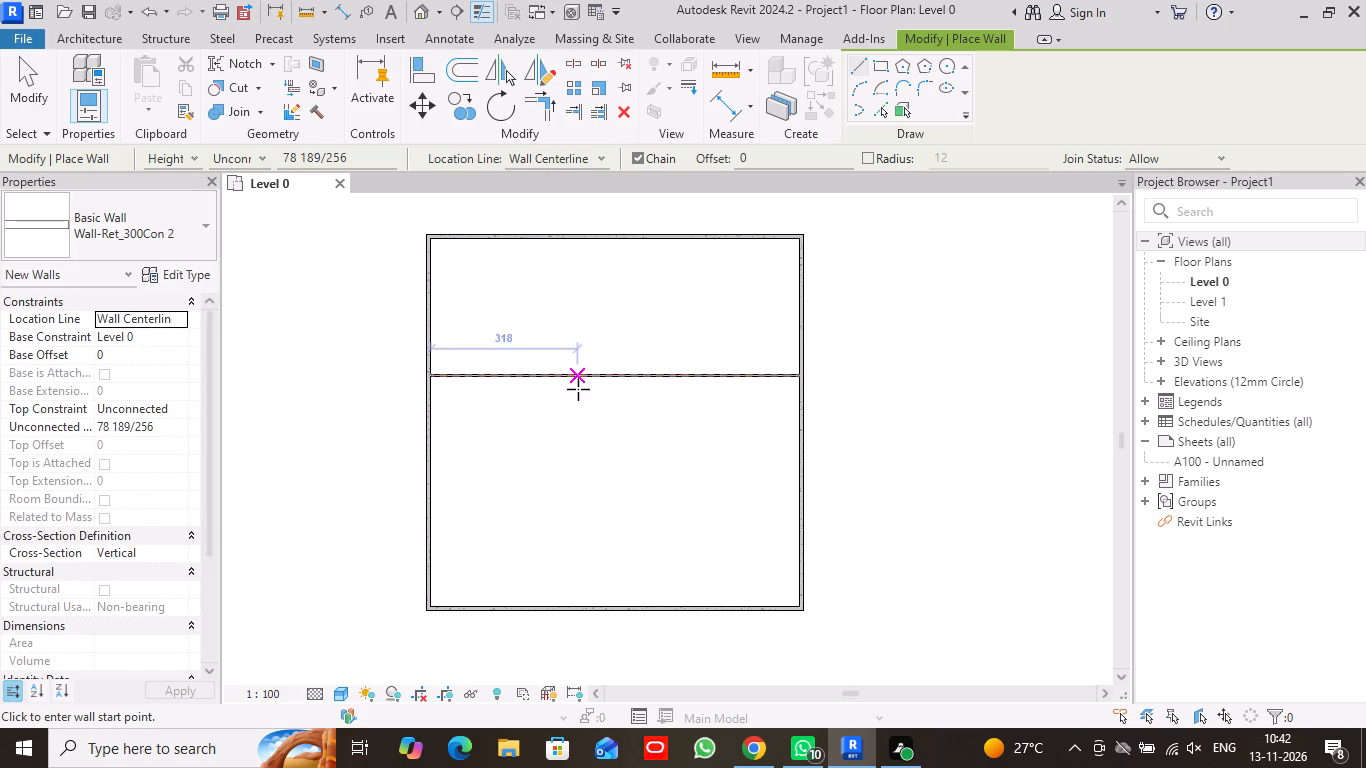
left_click(649, 239)
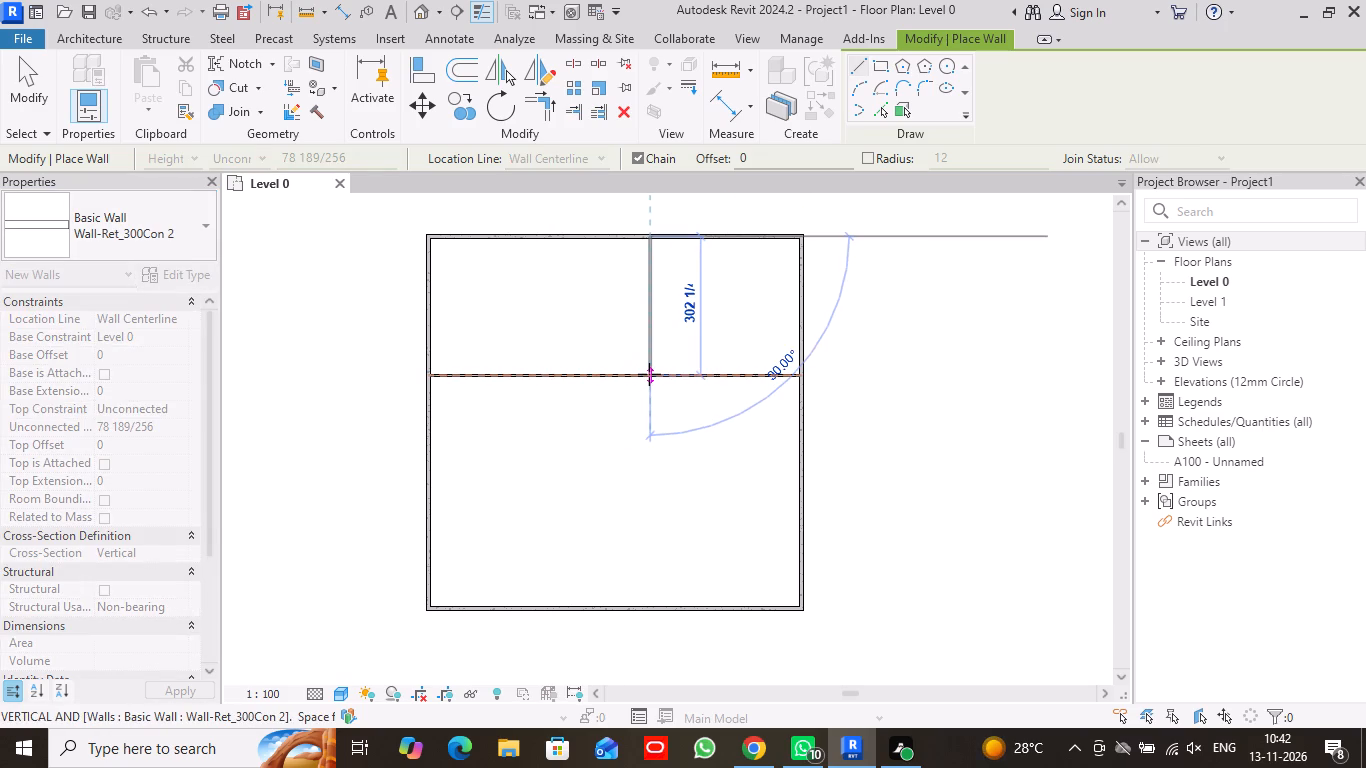
scroll(649, 374, "up", 5)
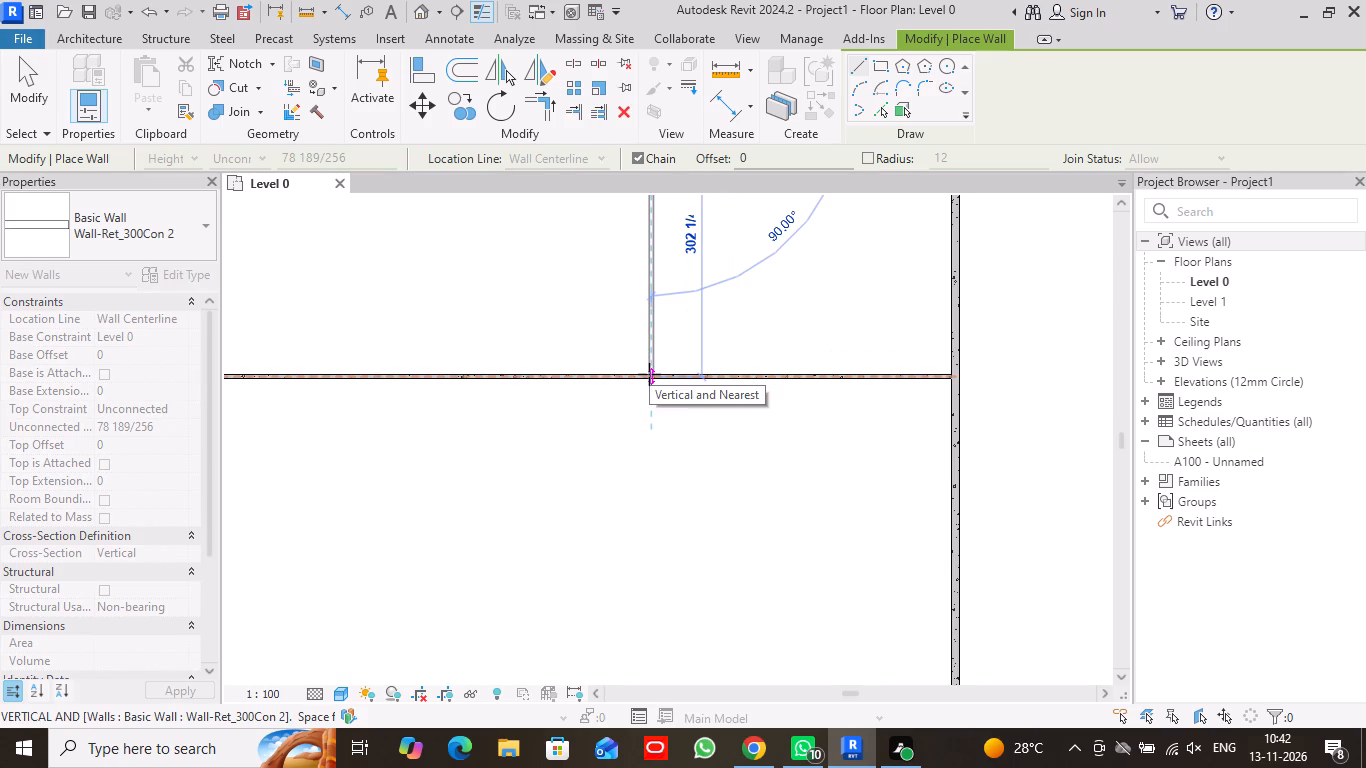
left_click(650, 376)
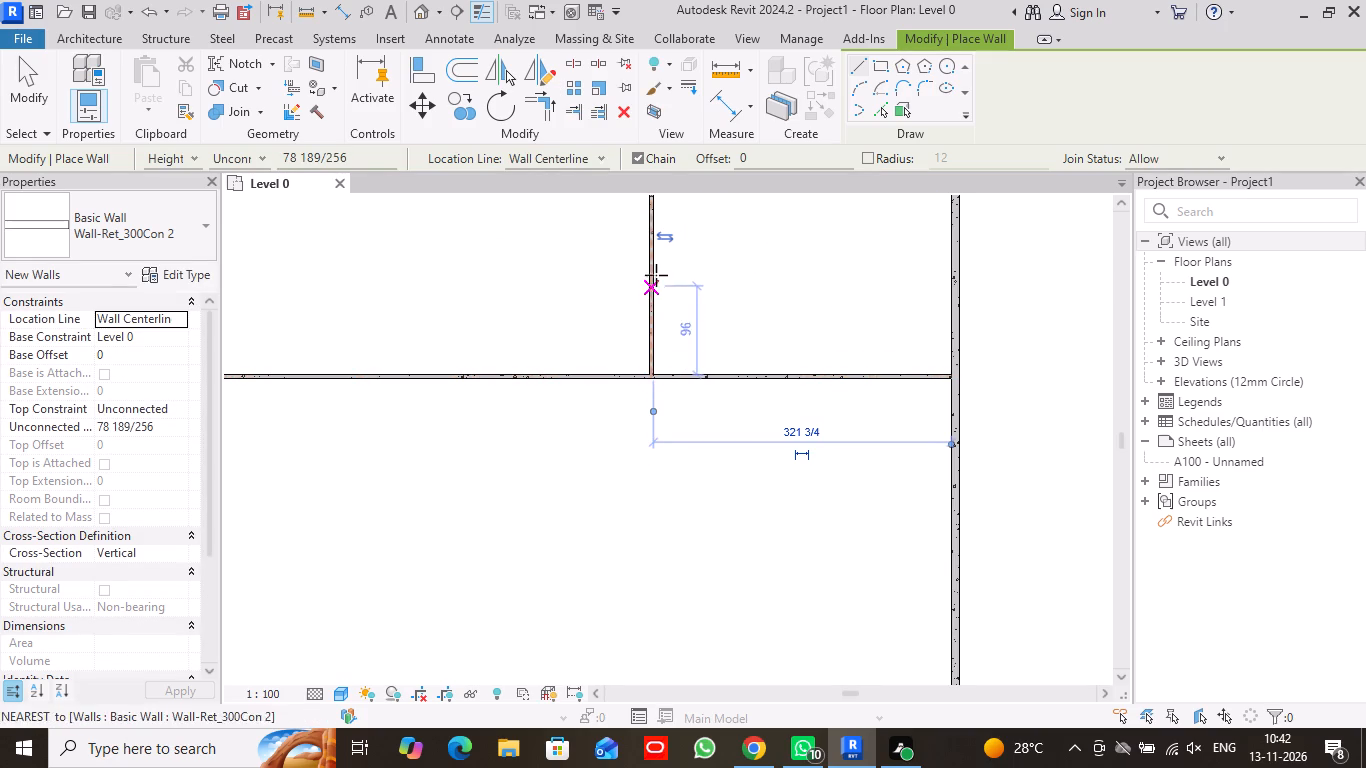
Draw a horizontal partition from the vertical partition to the east wall, about 167 inches south of the north wall.
scroll(712, 260, "down", 3)
middle_click_drag(712, 260, 695, 333)
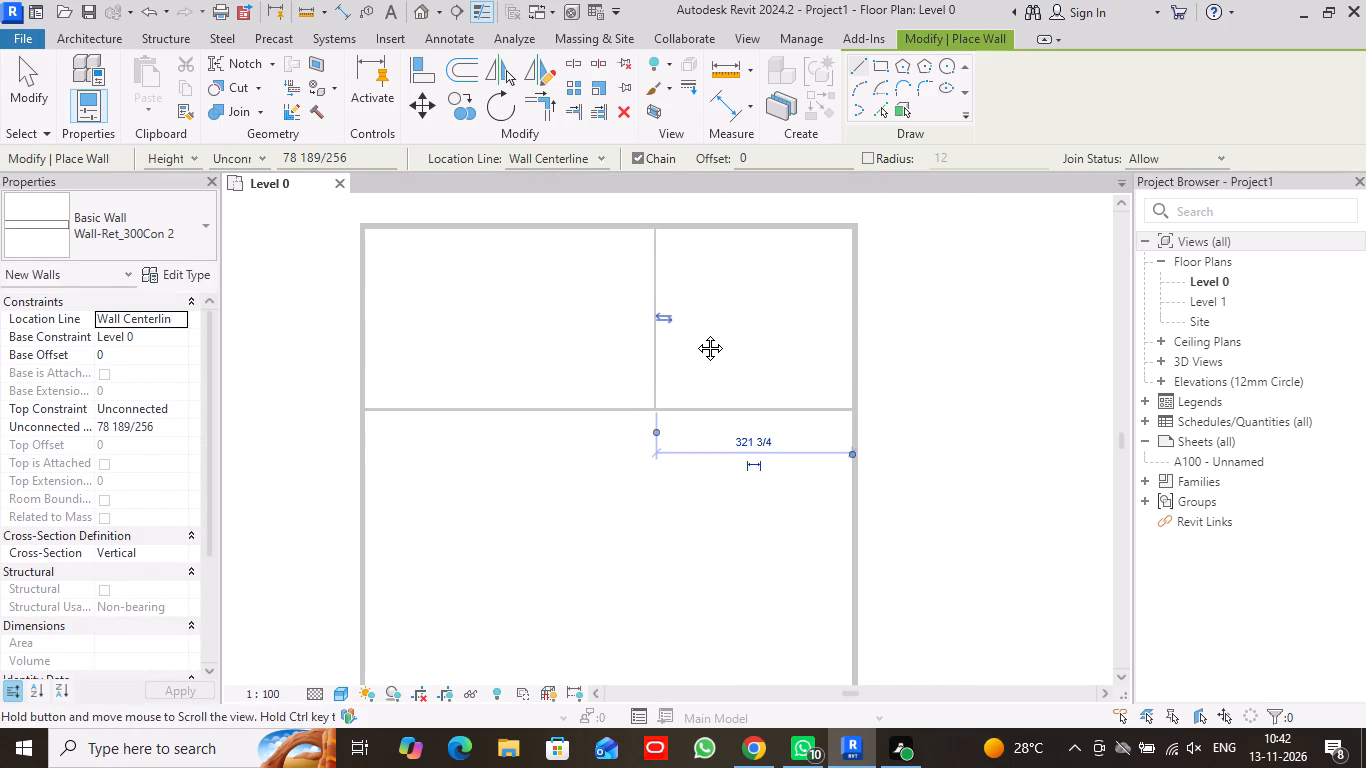
middle_click_drag(695, 333, 695, 315)
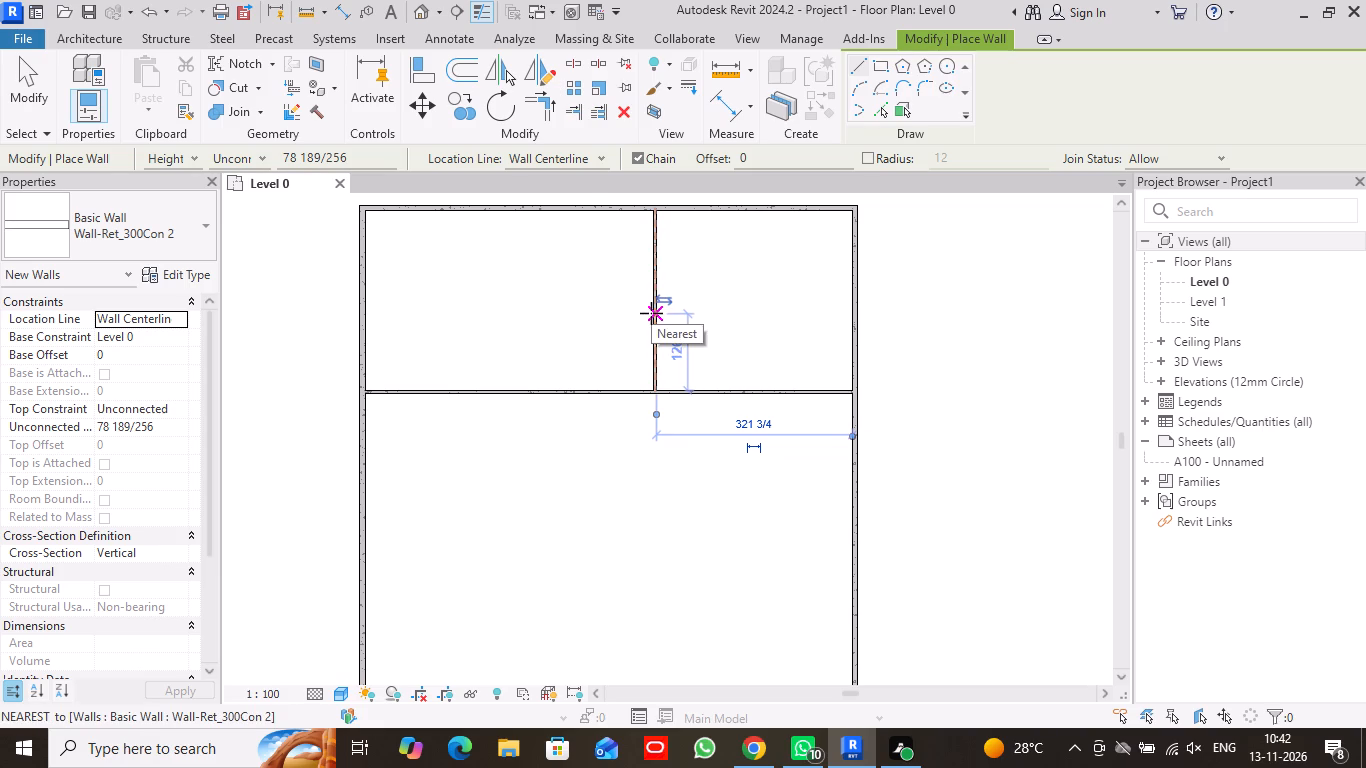
left_click(651, 315)
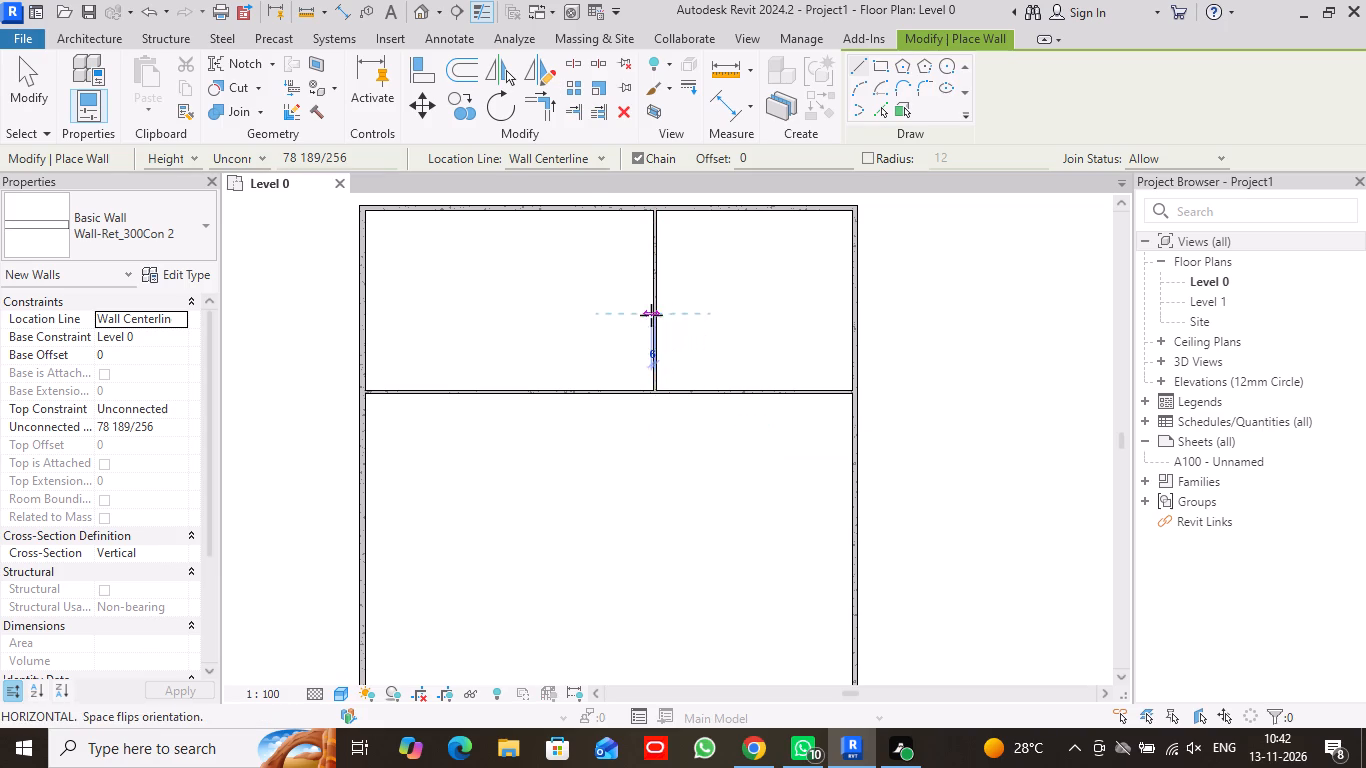
left_click(855, 314)
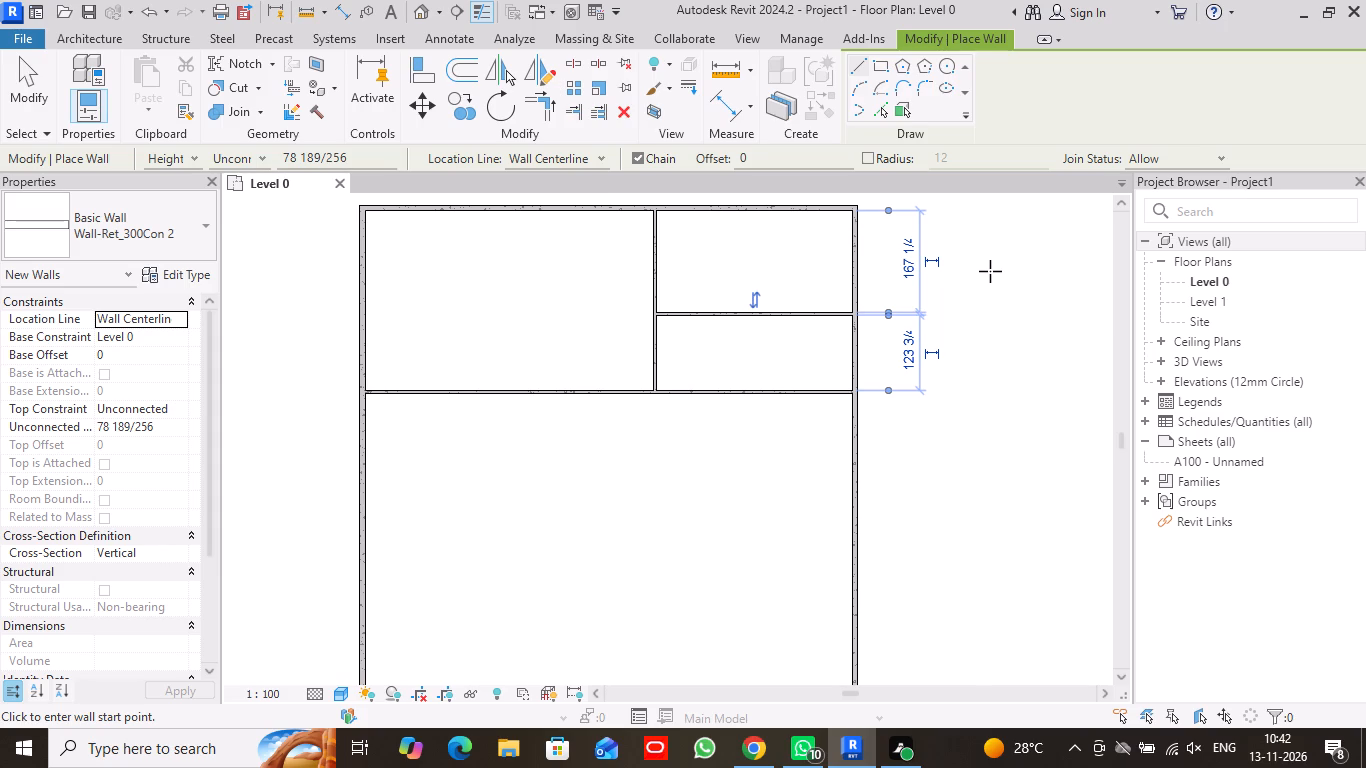
Draw a short vertical partition between the two horizontal partitions, about 124 inches east of the longer vertical partition.
left_click(733, 313)
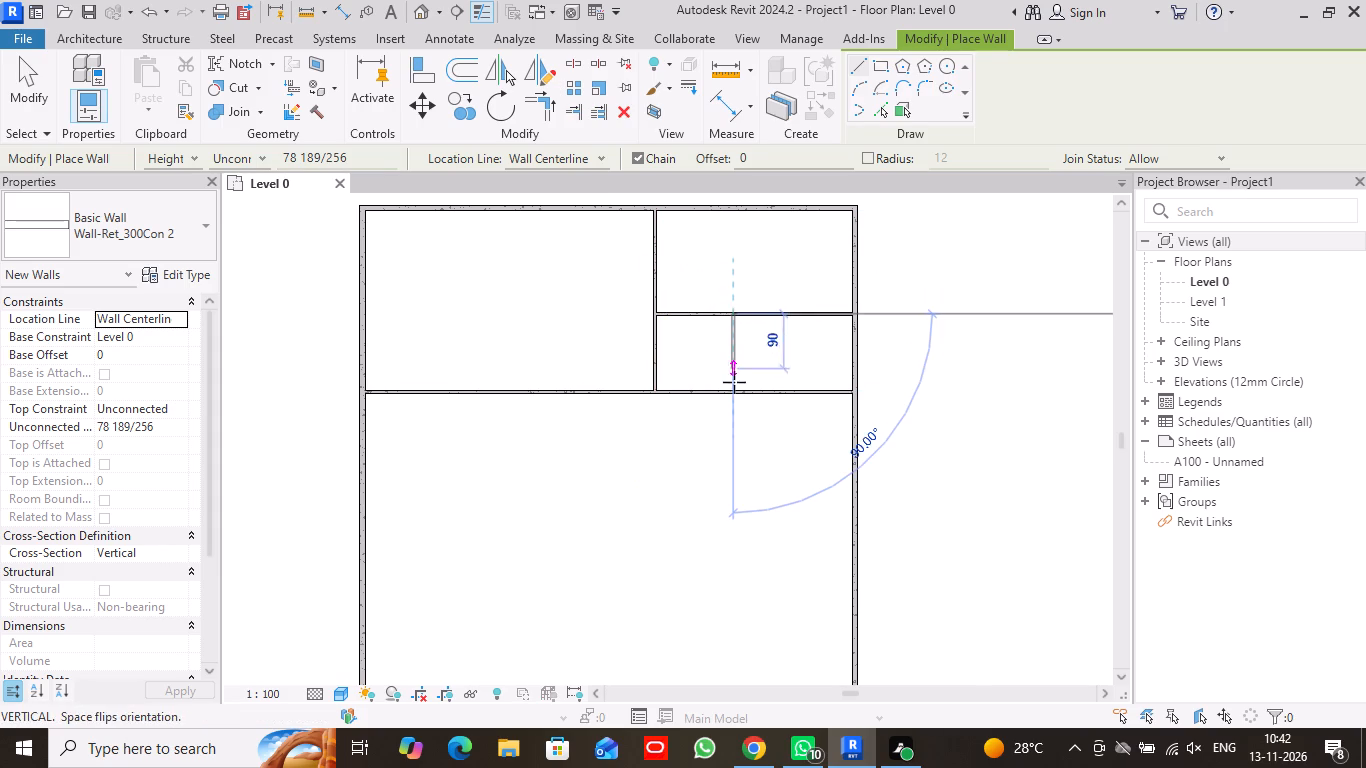
left_click(734, 390)
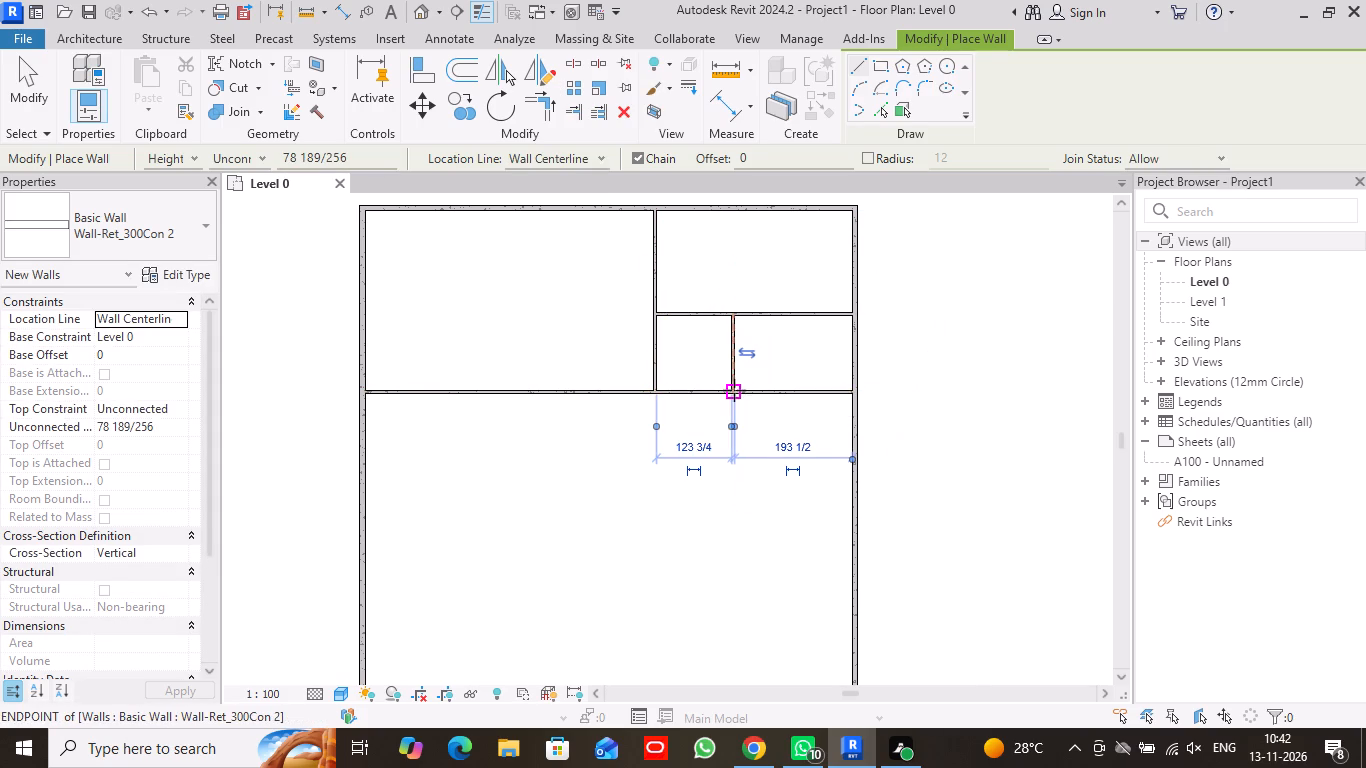
left_click(40, 62)
Duplicate the north wall's type under the suggested name and set the copy's concrete structure layer thickness to 18 inches.
scroll(439, 330, "down", 2)
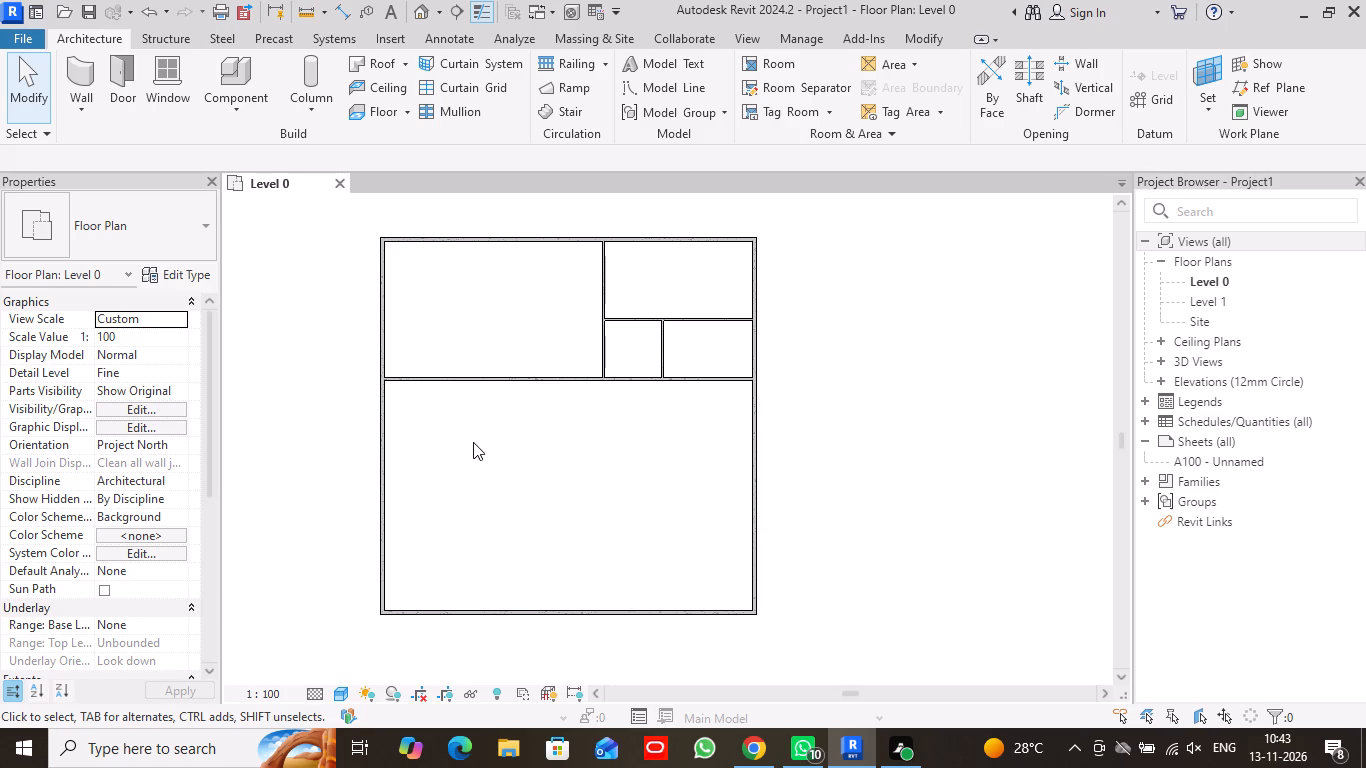
left_click(485, 237)
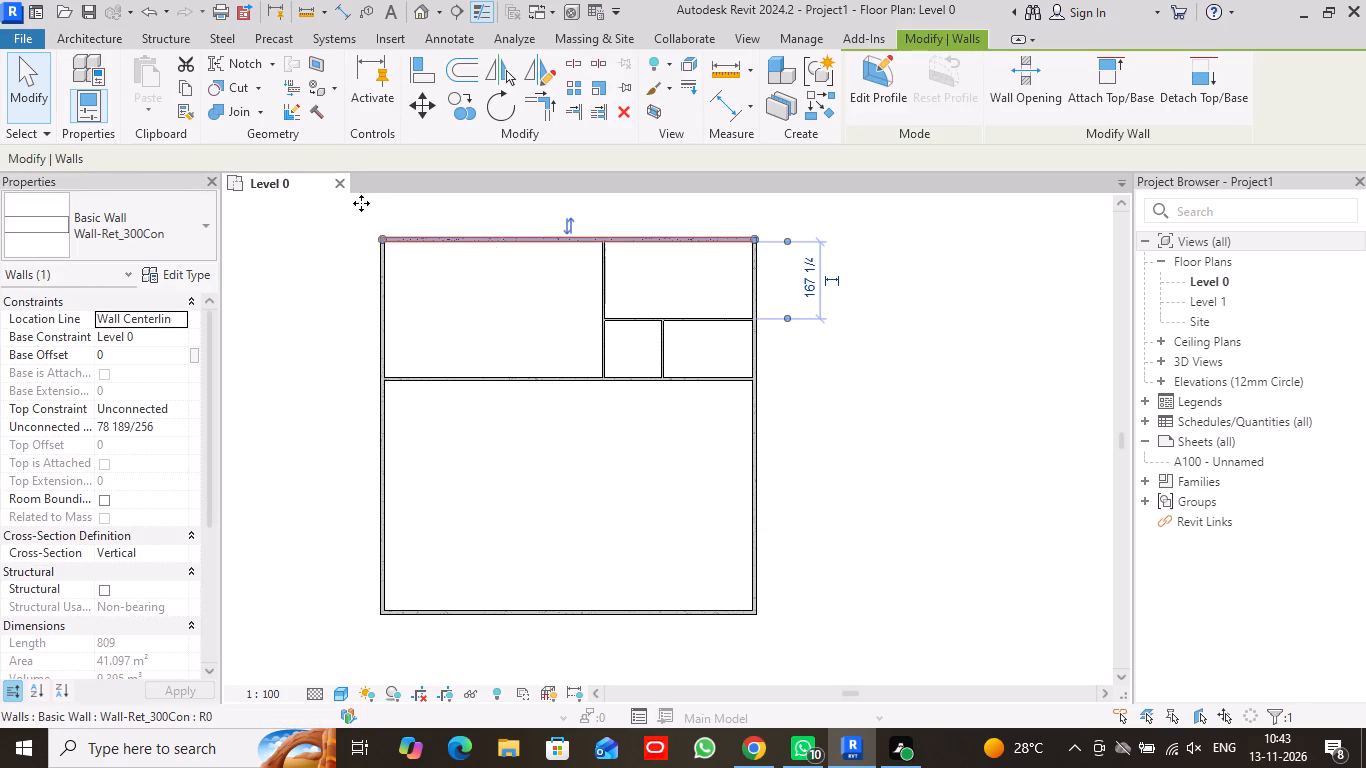
left_click(209, 224)
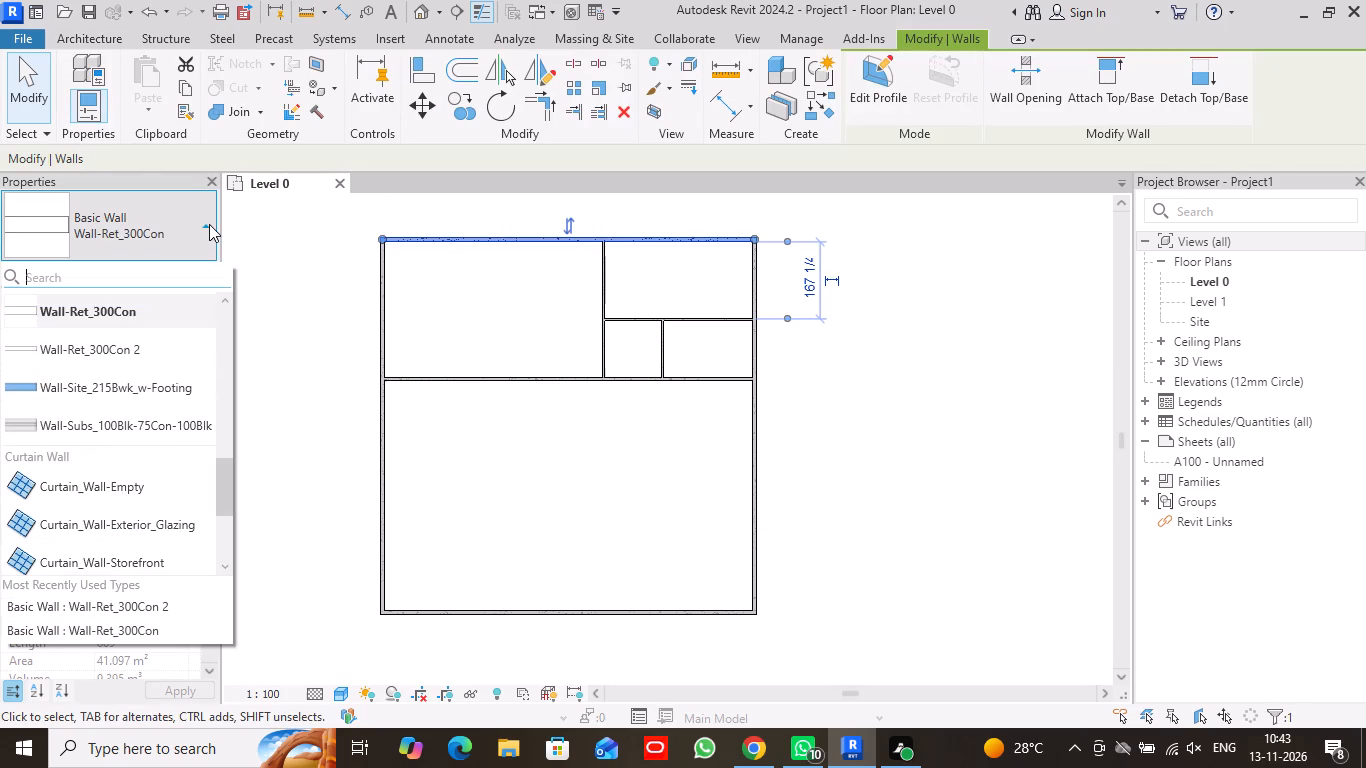
left_click(201, 228)
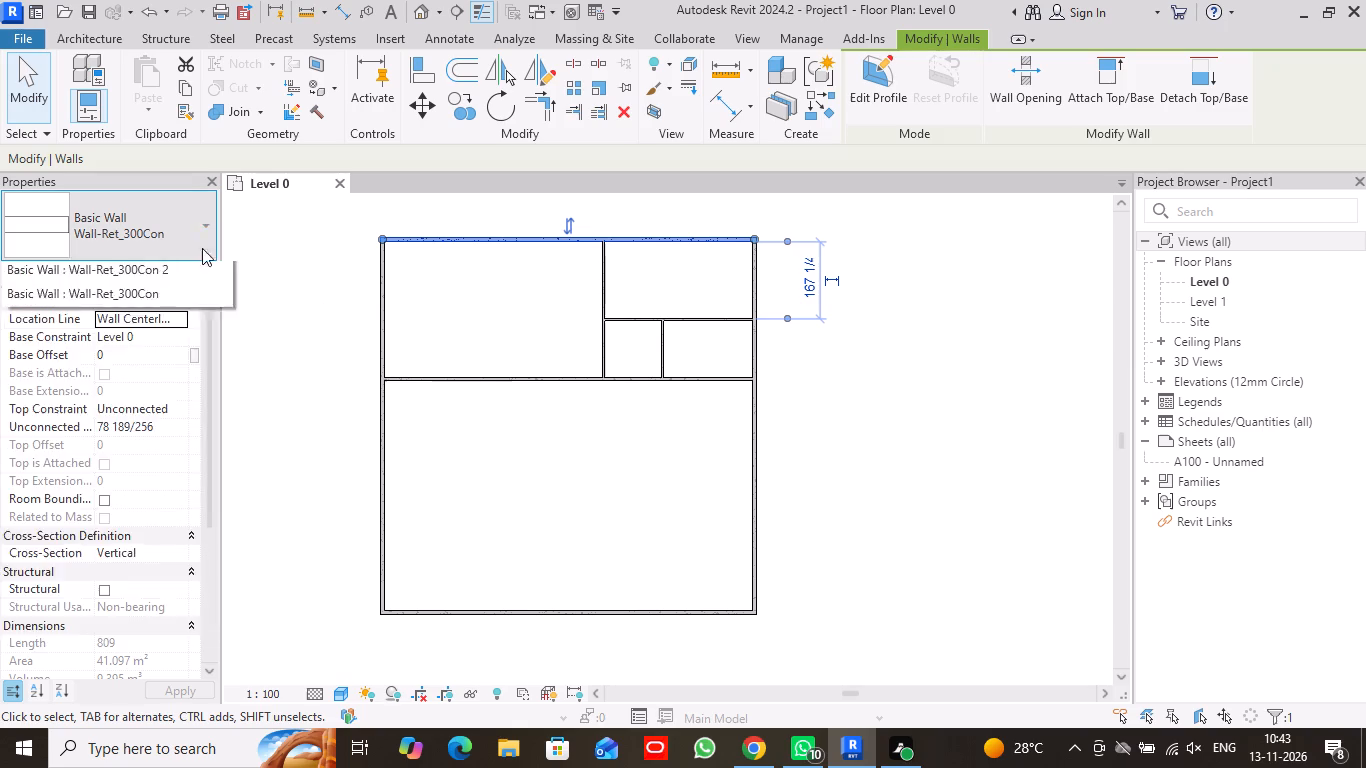
left_click(186, 211)
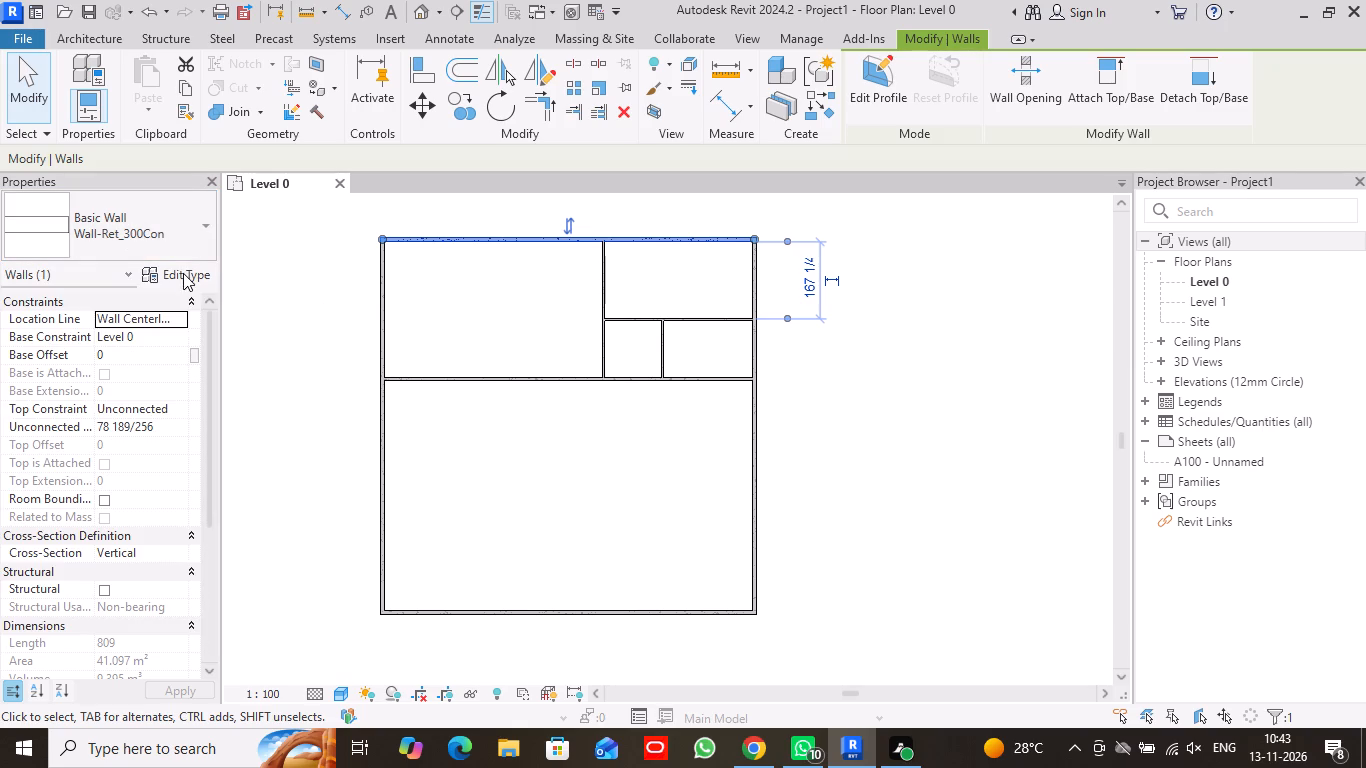
left_click(183, 273)
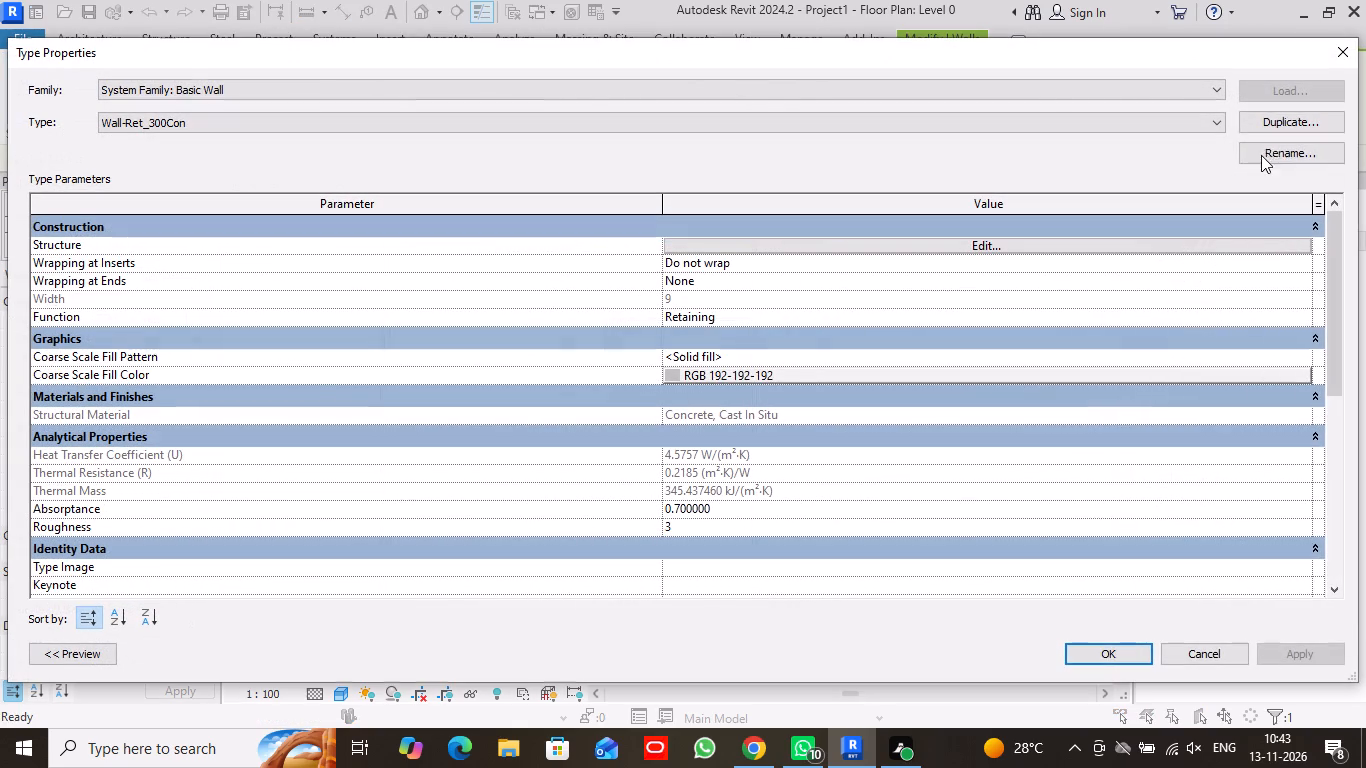
left_click(1280, 115)
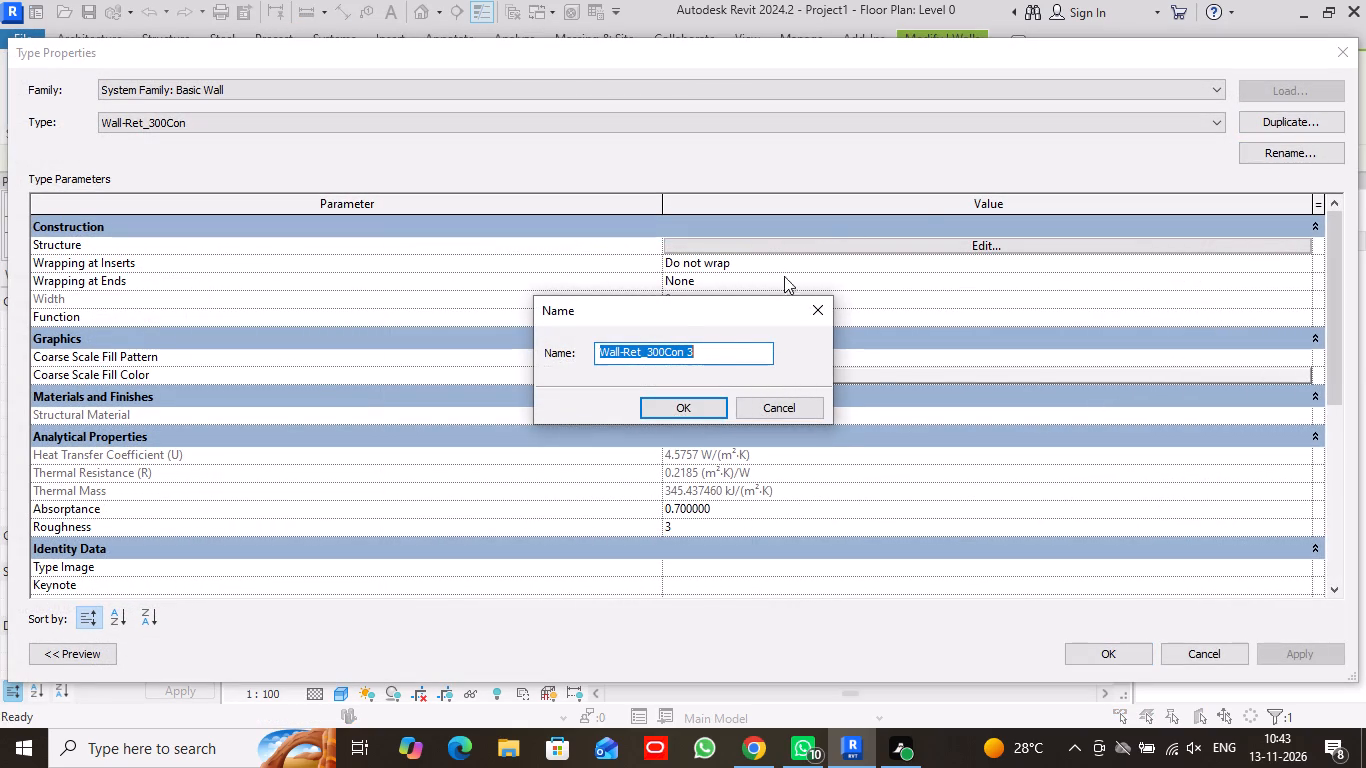
left_click(685, 406)
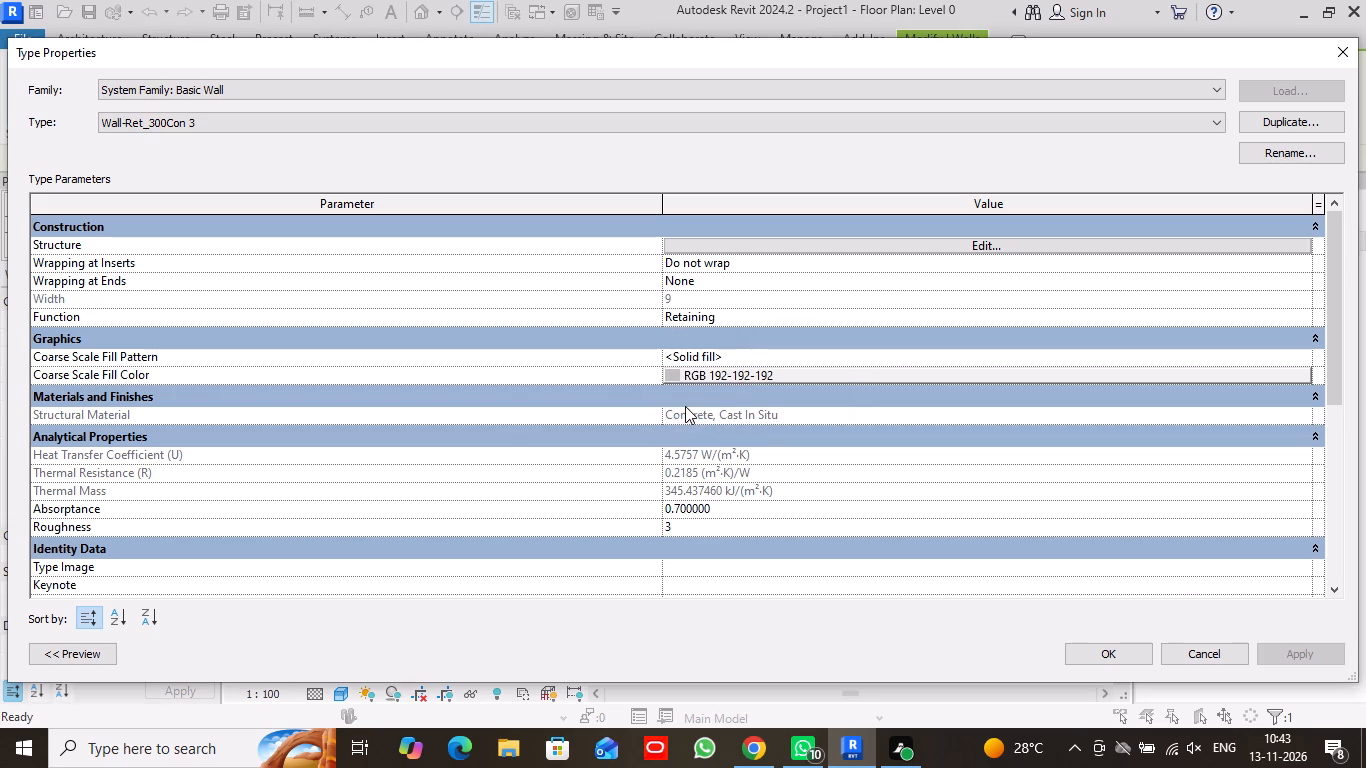
left_click(1004, 243)
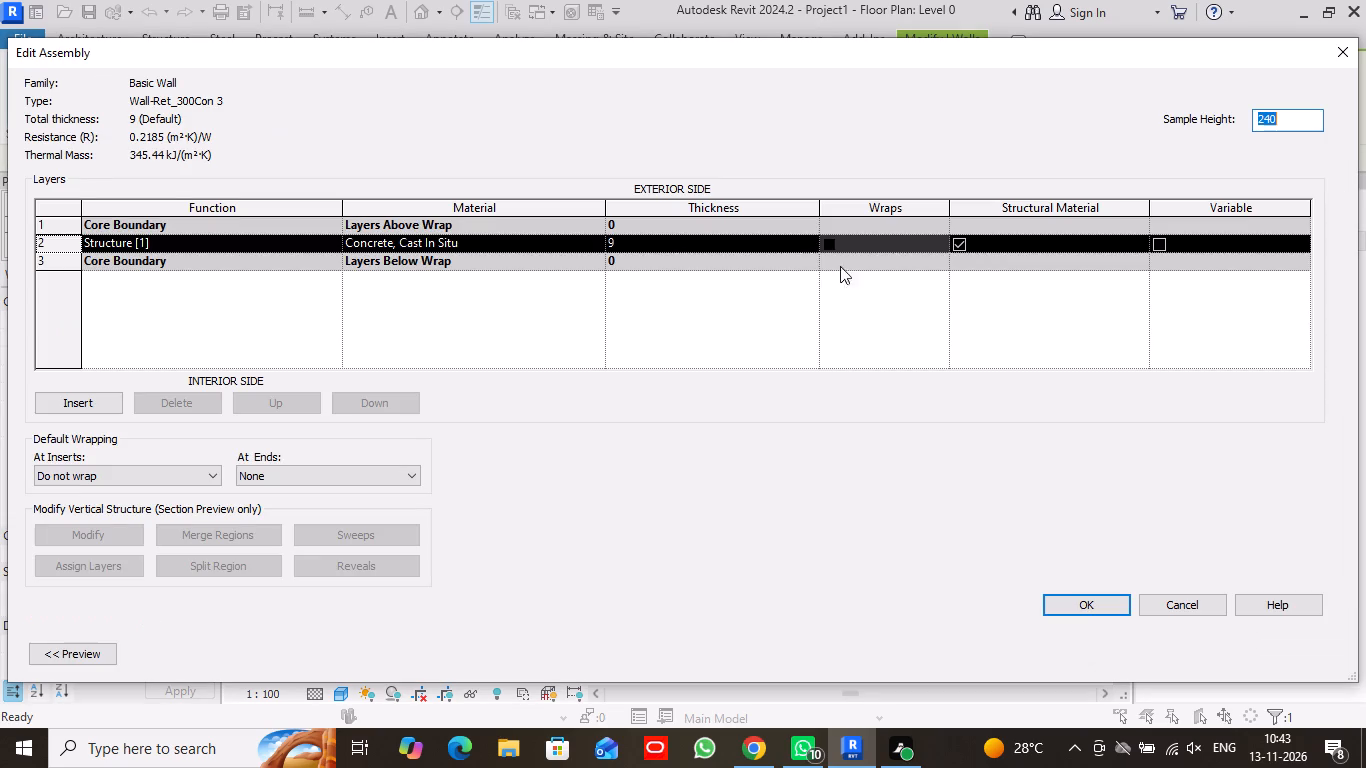
left_click(801, 244)
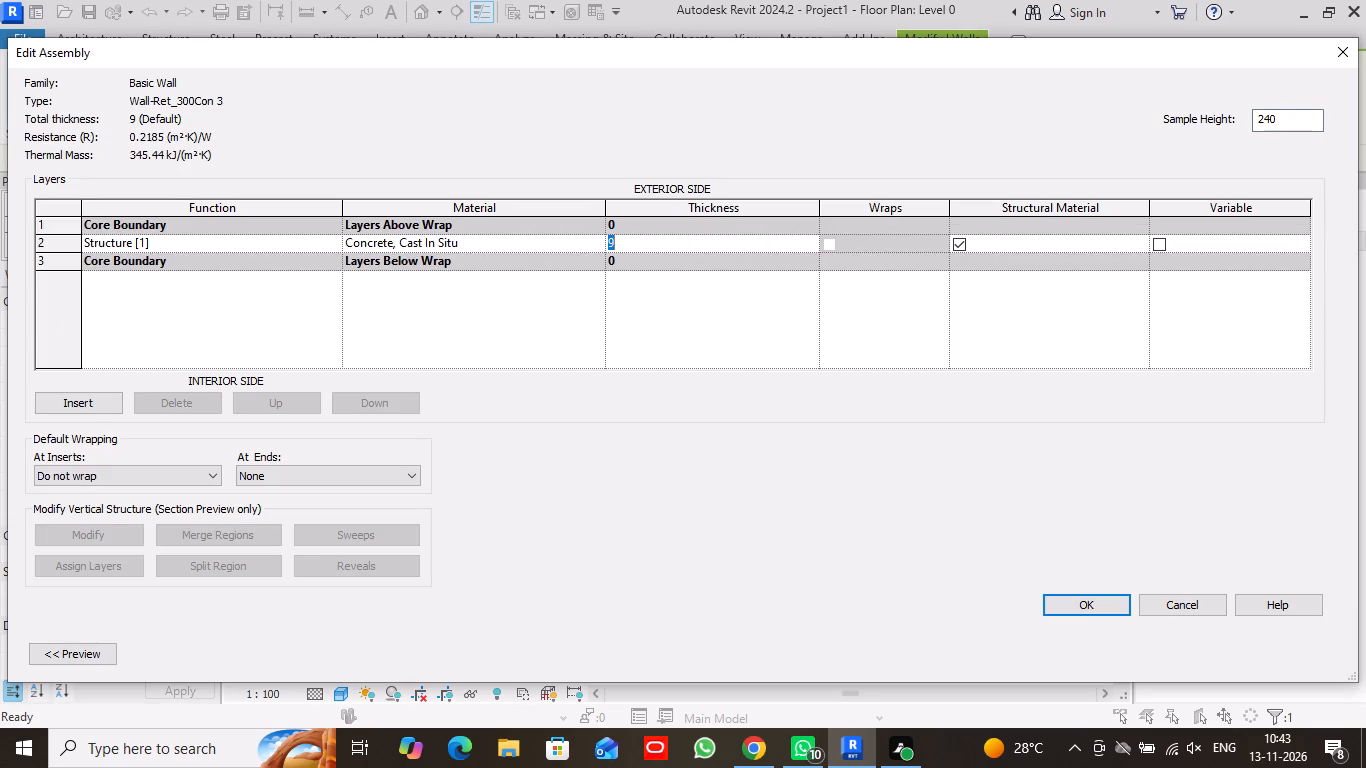
key("1")
key("8")
key("shift+quotedbl")
key("Return")
left_click(1086, 607)
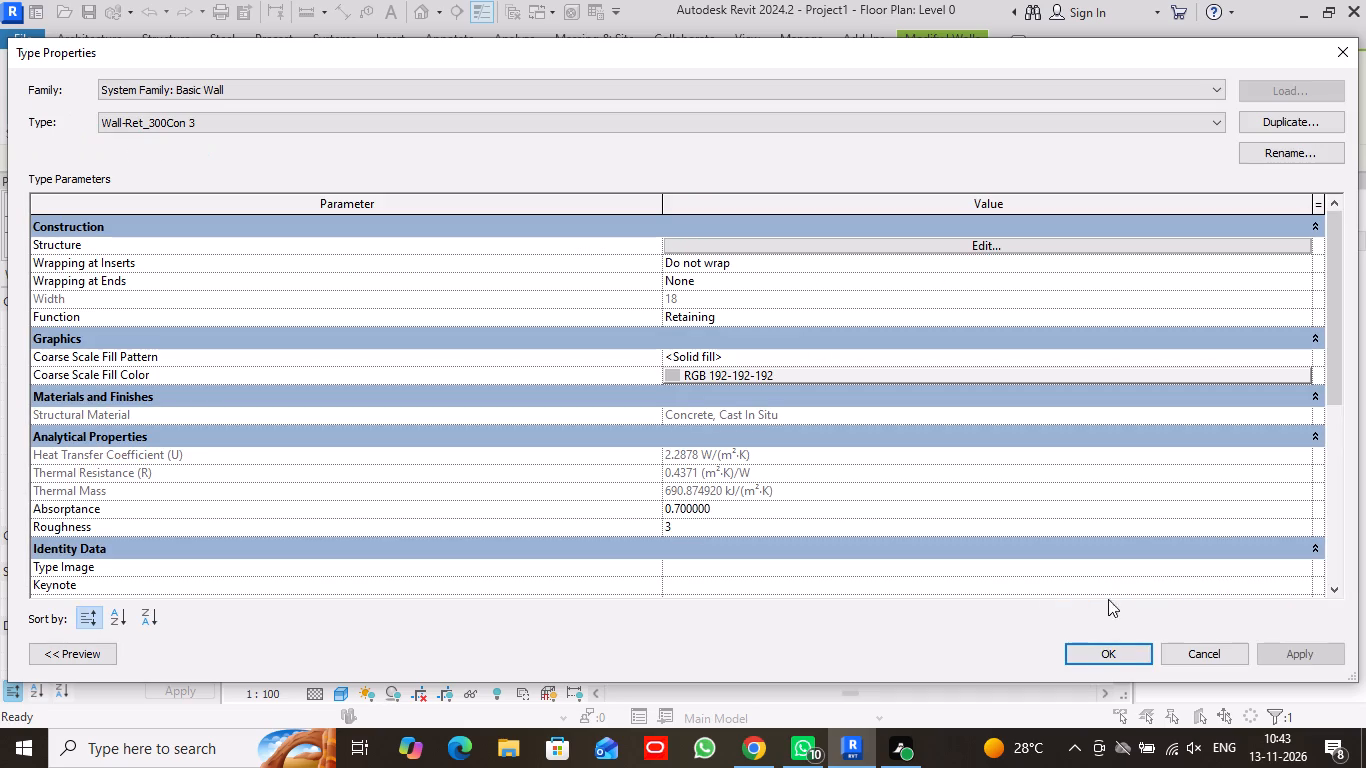
left_click(1106, 646)
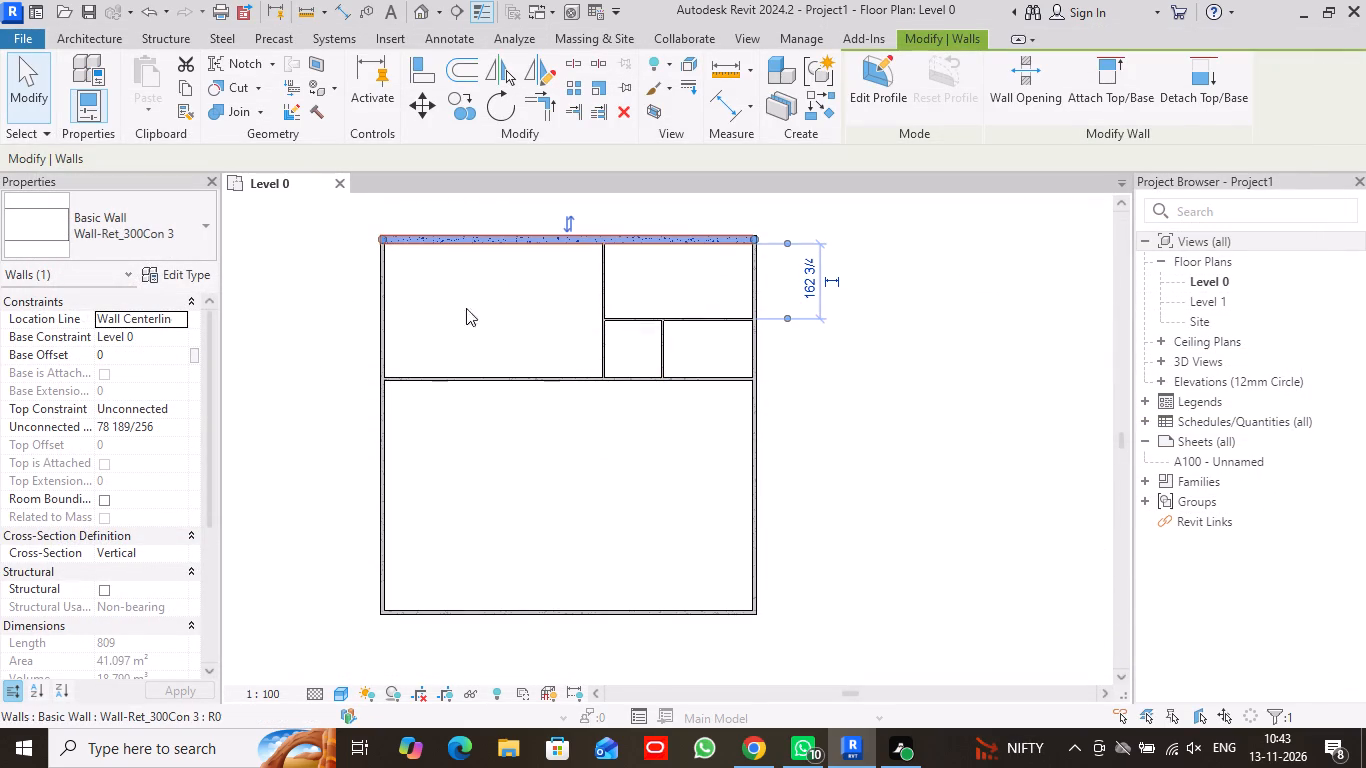
Change the west, south and east outer walls to the Wall-Ret_300Con 3 type.
left_click(378, 335)
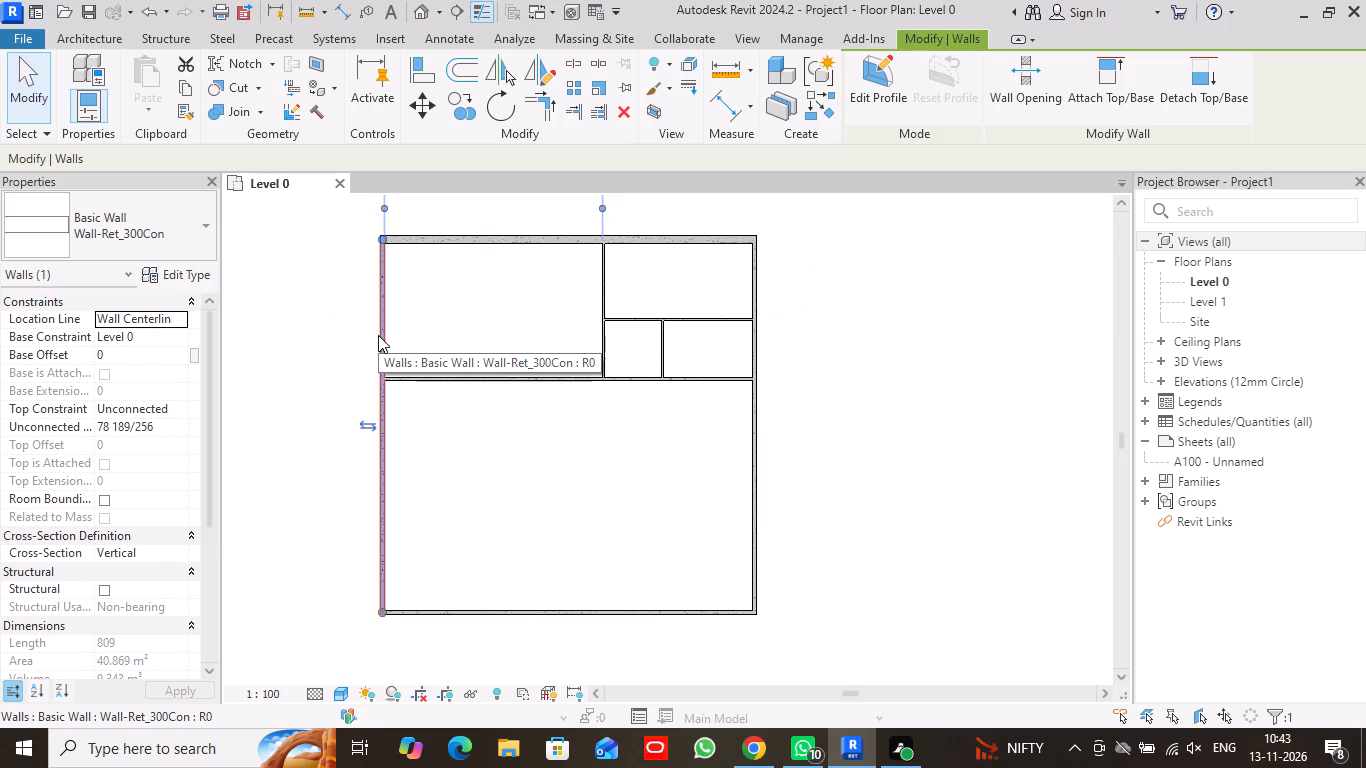
left_click(569, 608, "ctrl")
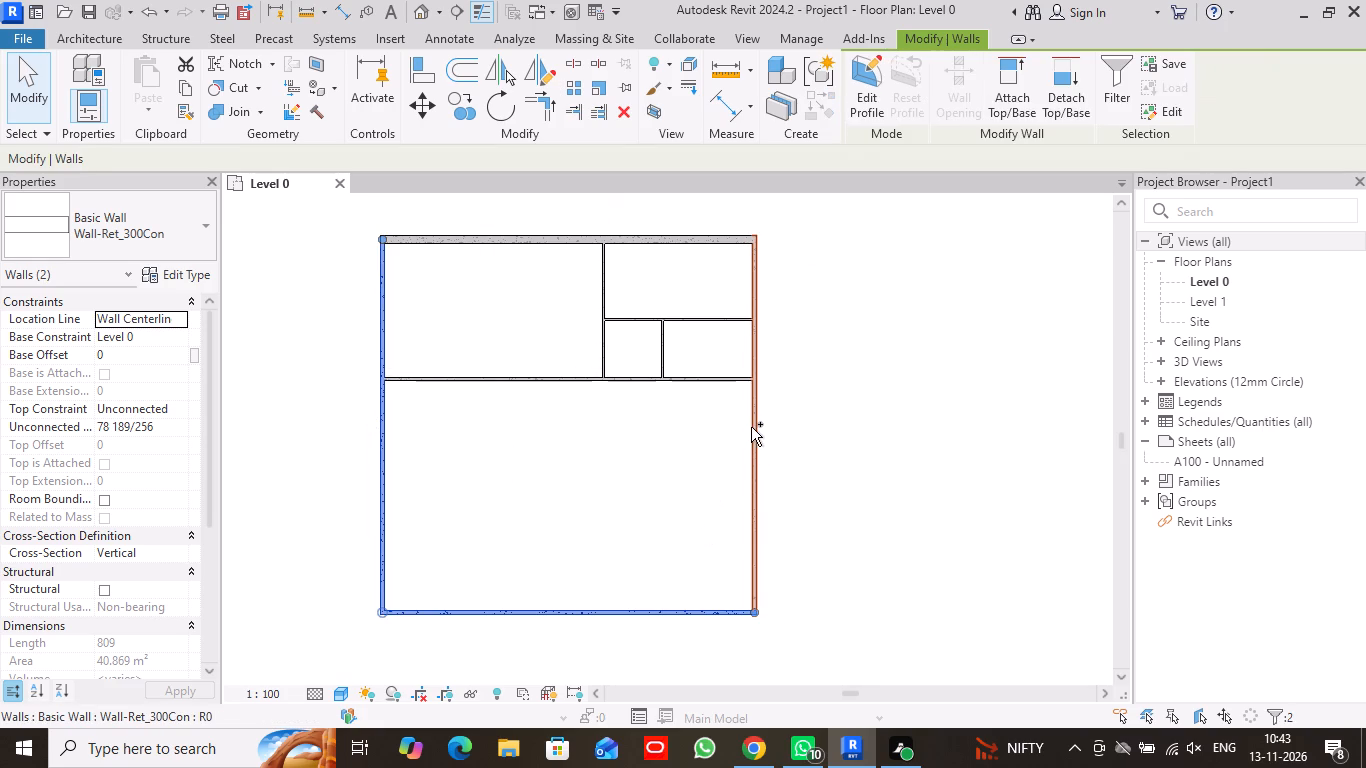
left_click(755, 419, "ctrl")
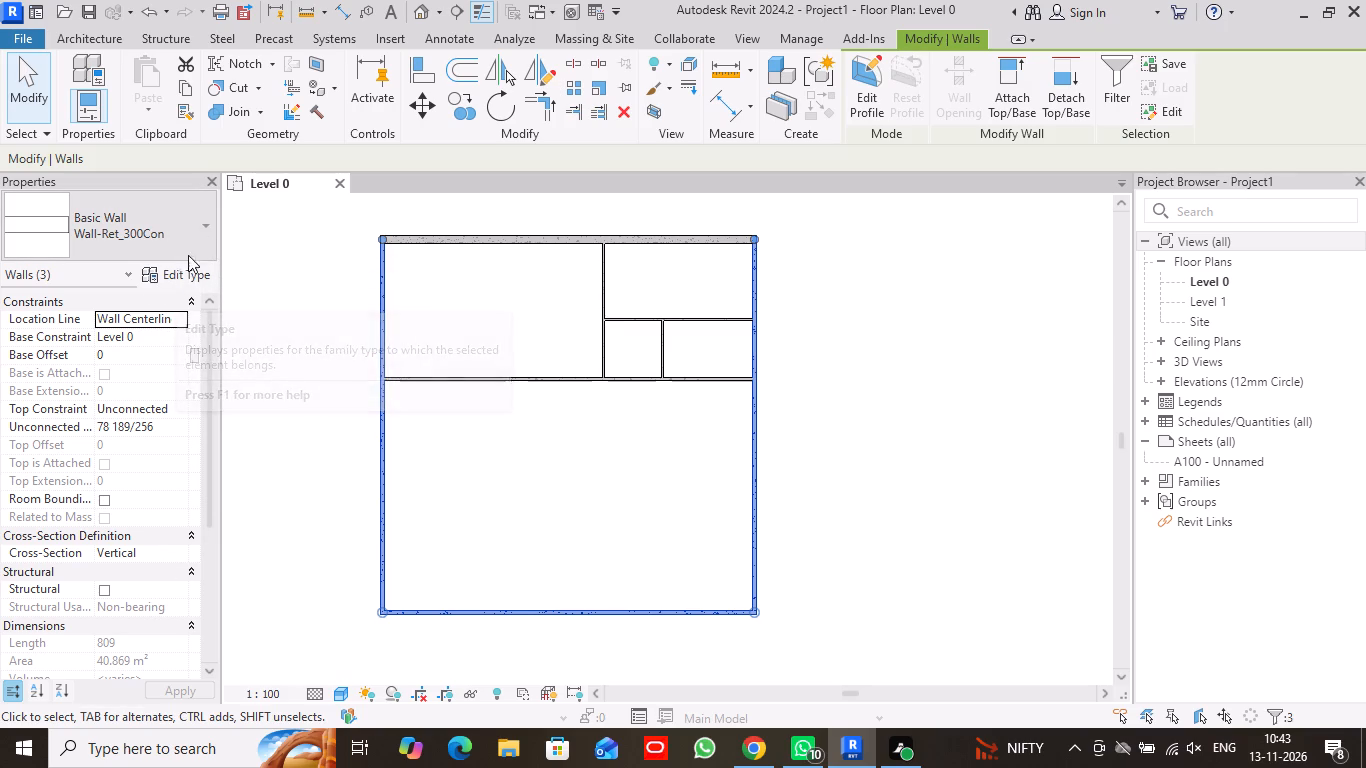
left_click(207, 229)
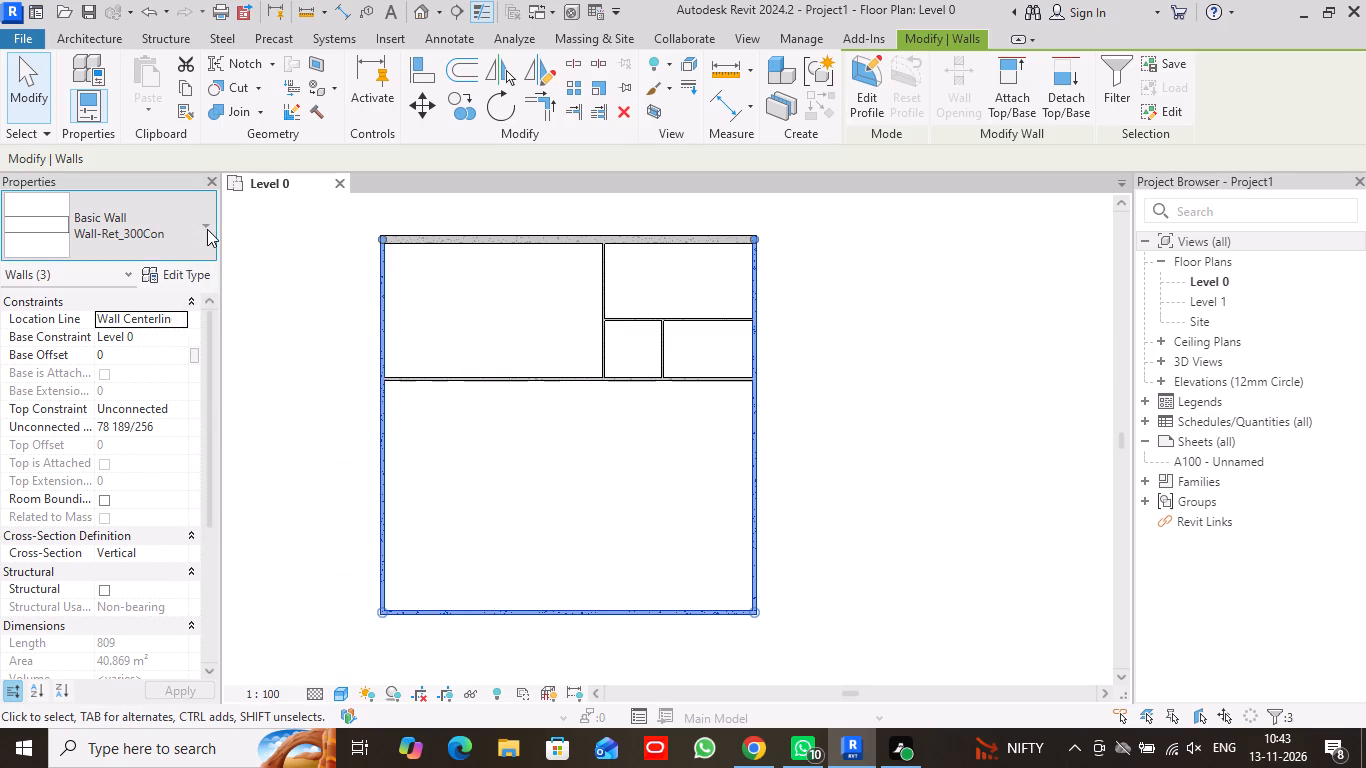
left_click(144, 384)
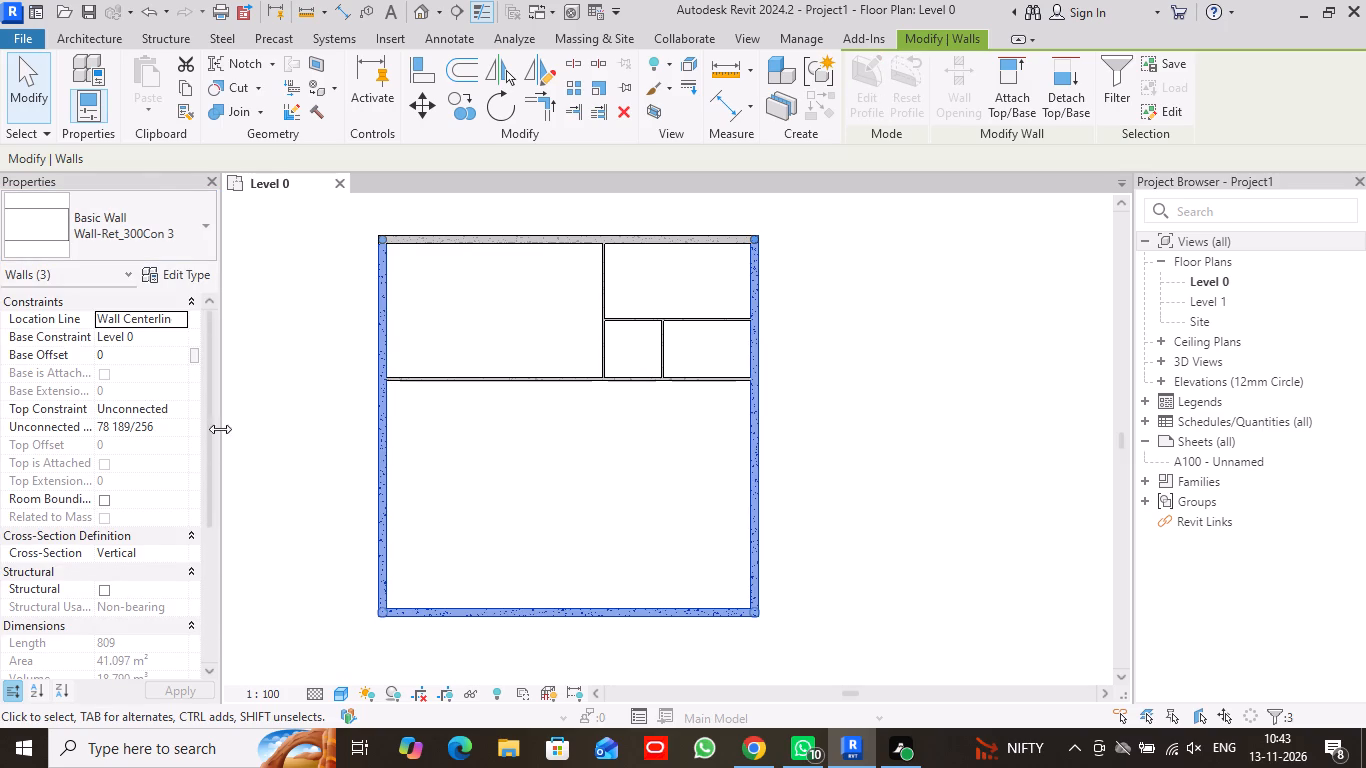
left_click(40, 88)
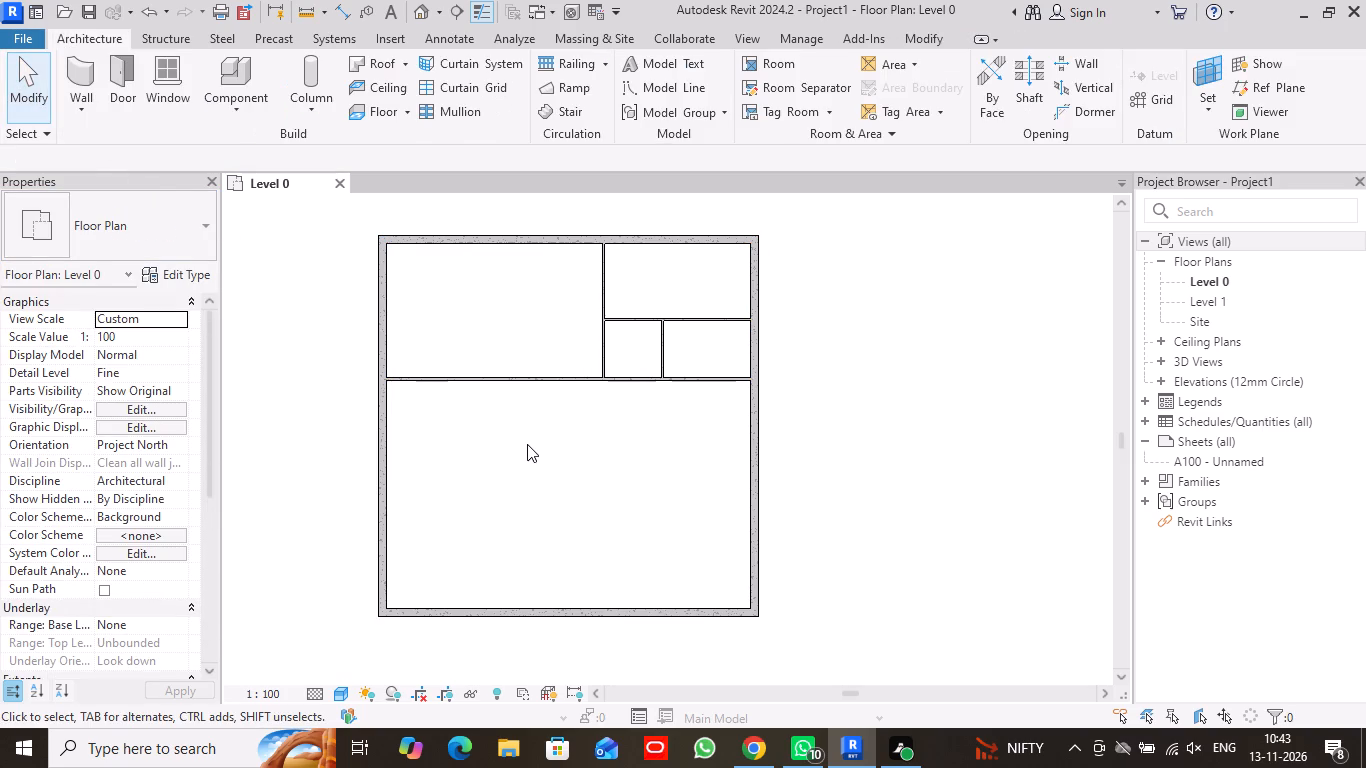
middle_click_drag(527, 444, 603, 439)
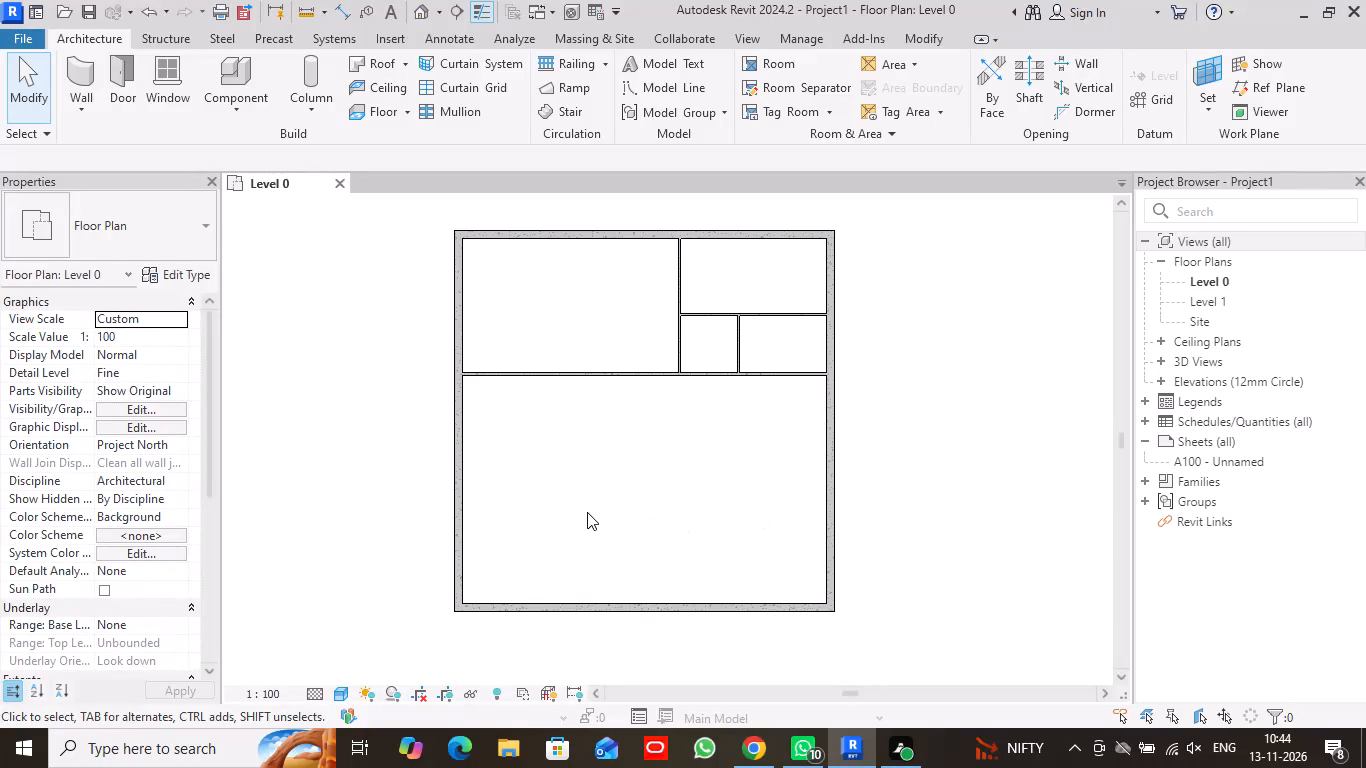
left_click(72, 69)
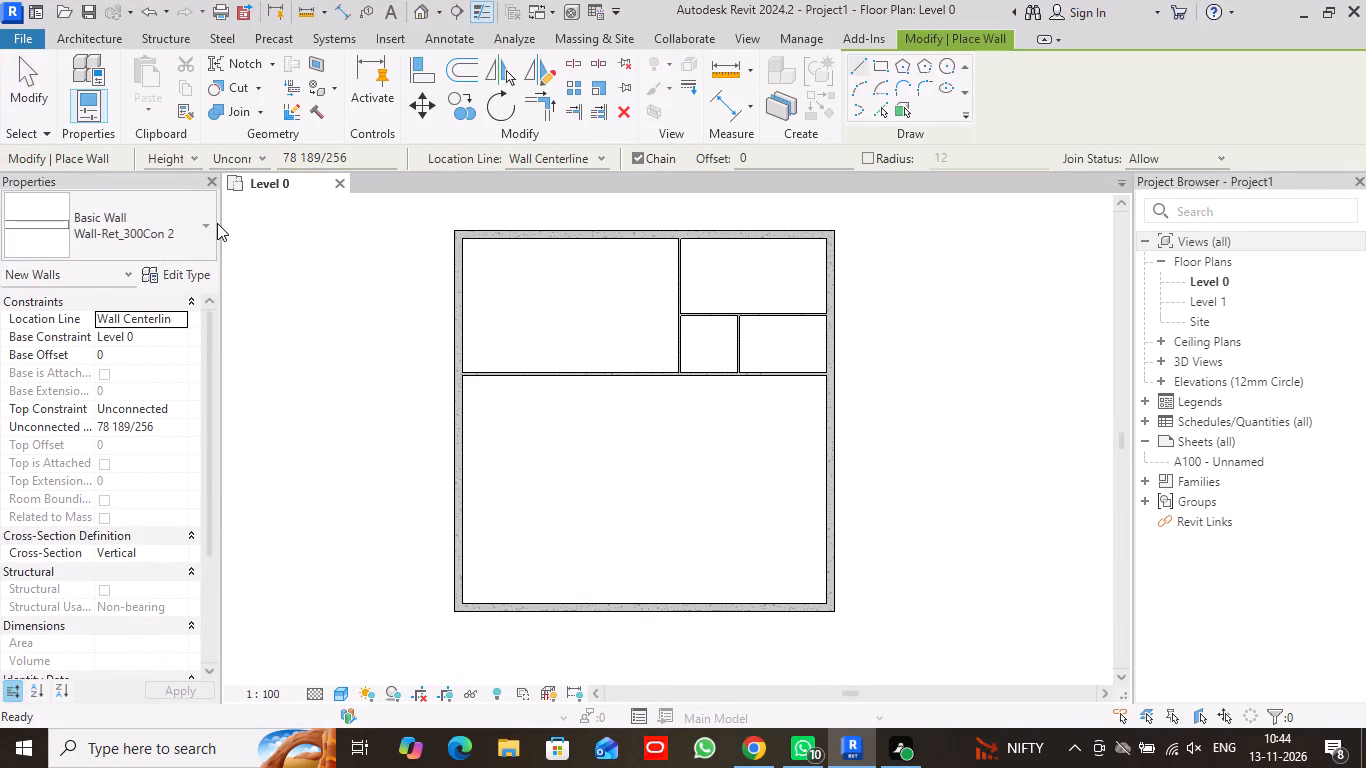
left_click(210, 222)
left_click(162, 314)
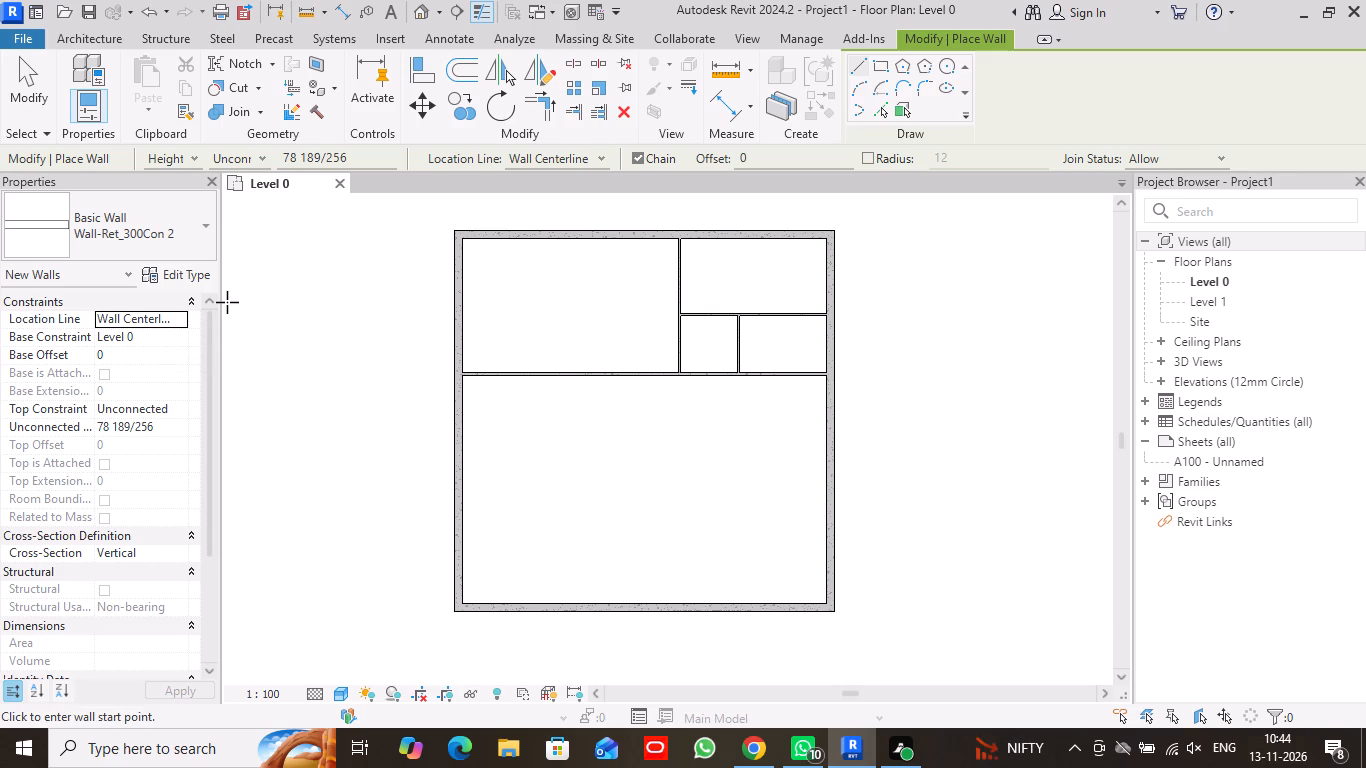
Place a Doors_ExtDbl_Flush 1510x2110mm double door in the east wall, about 30 inches south of the long horizontal partition.
left_click(83, 35)
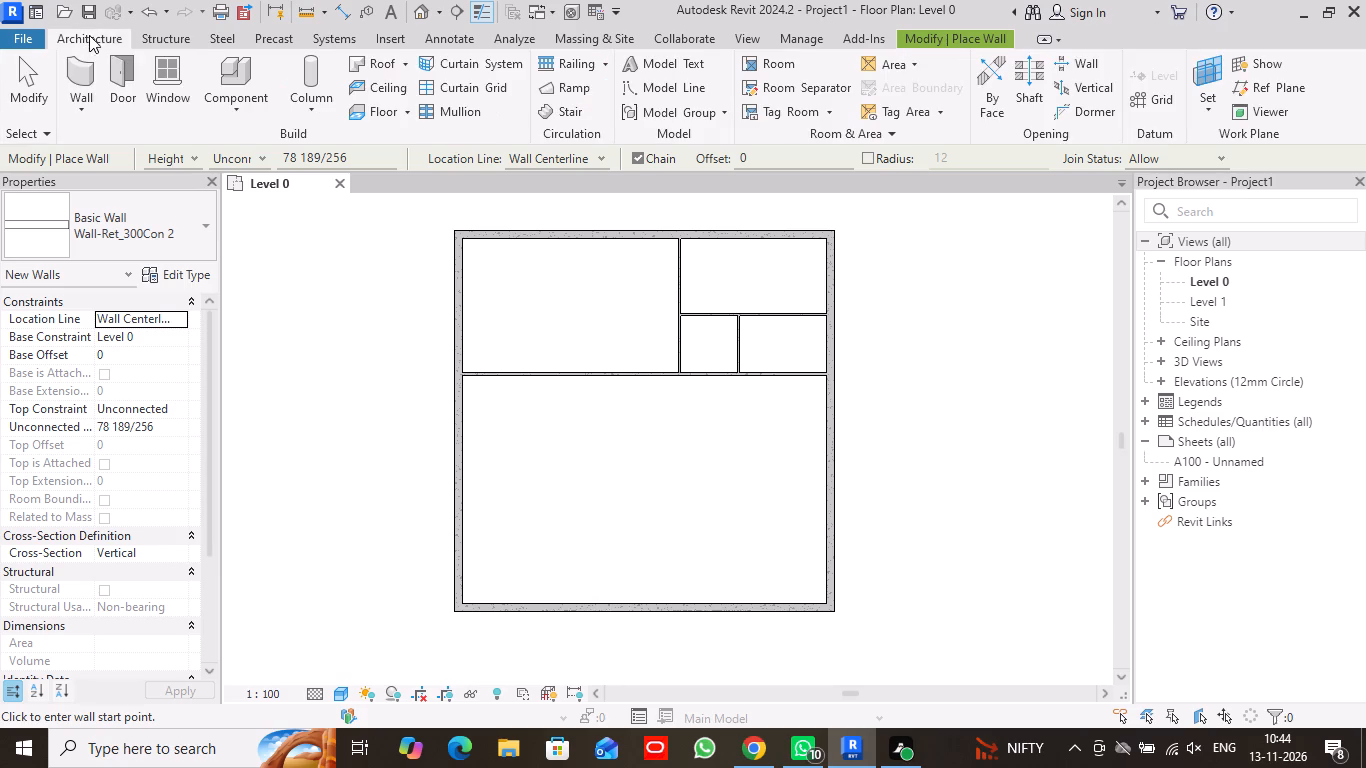
left_click(121, 92)
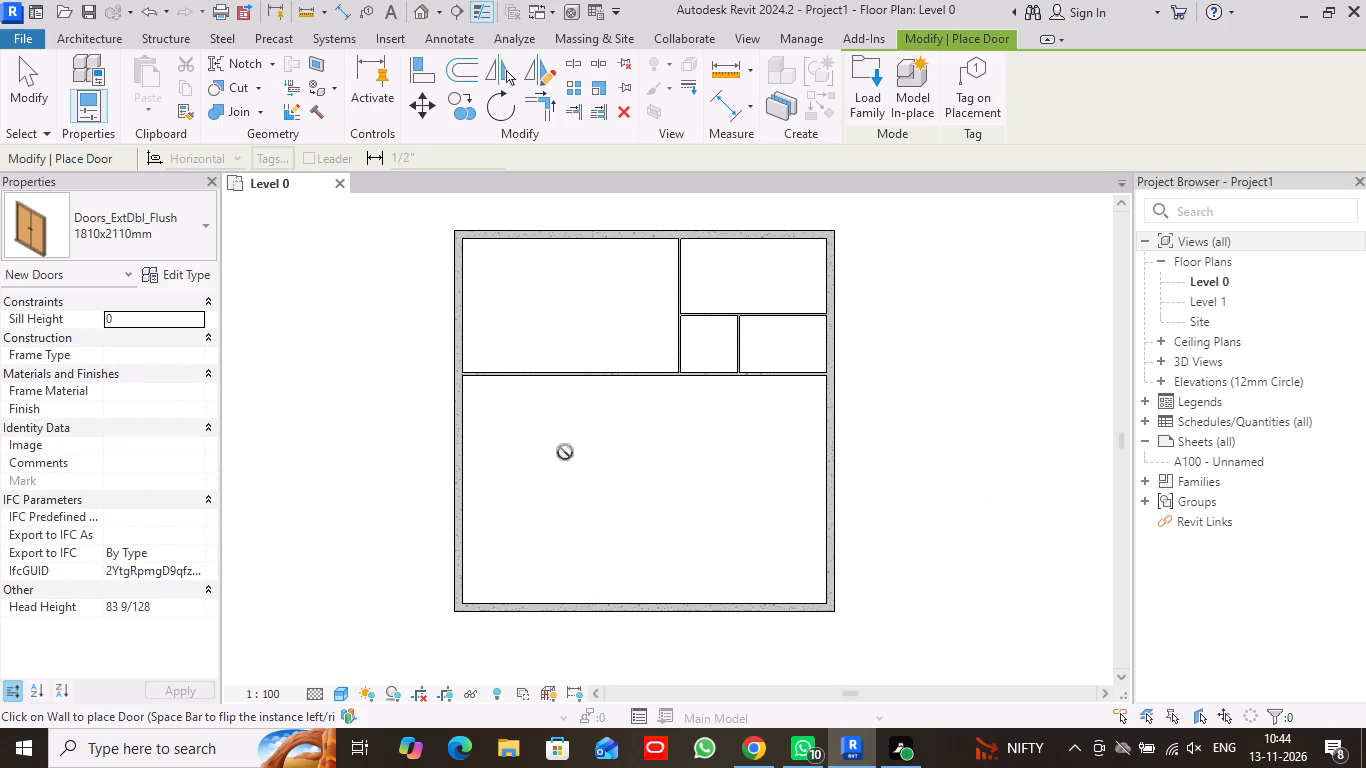
left_click(206, 227)
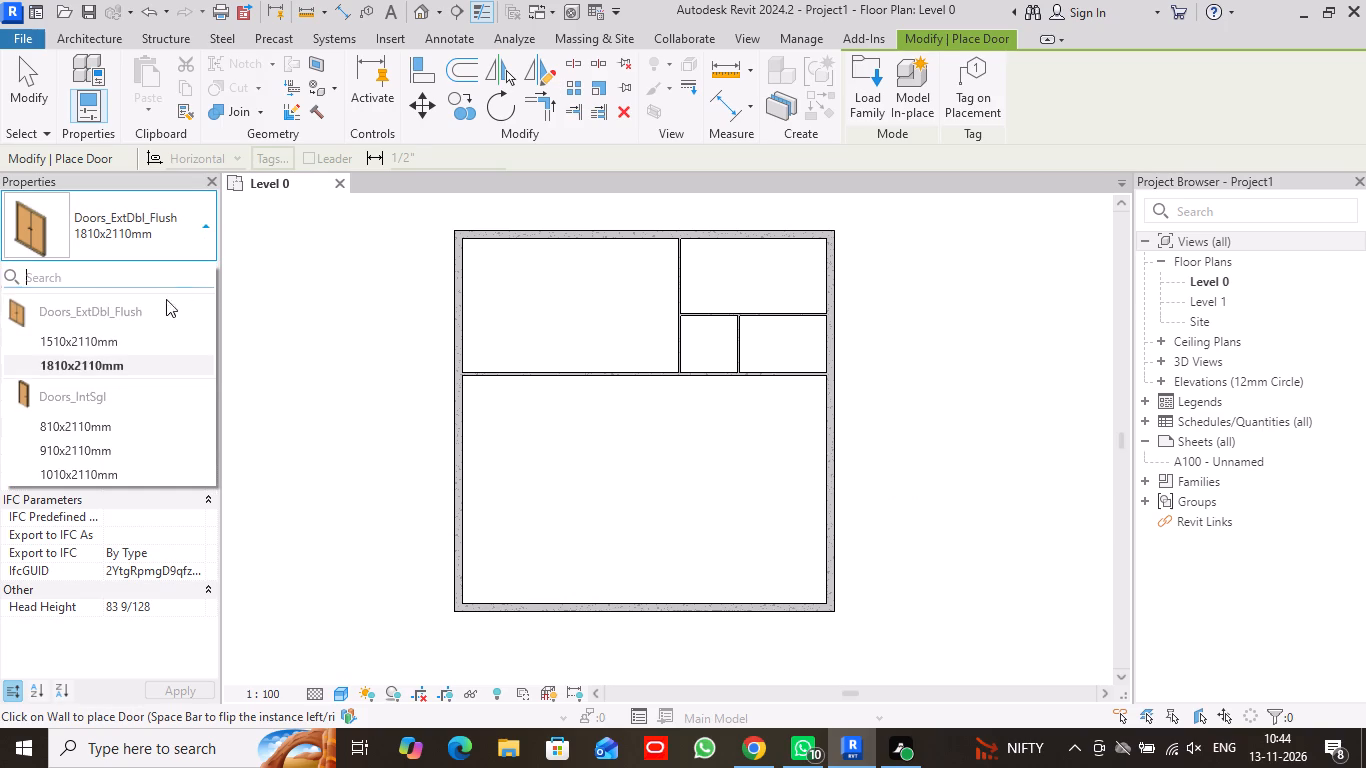
left_click(112, 474)
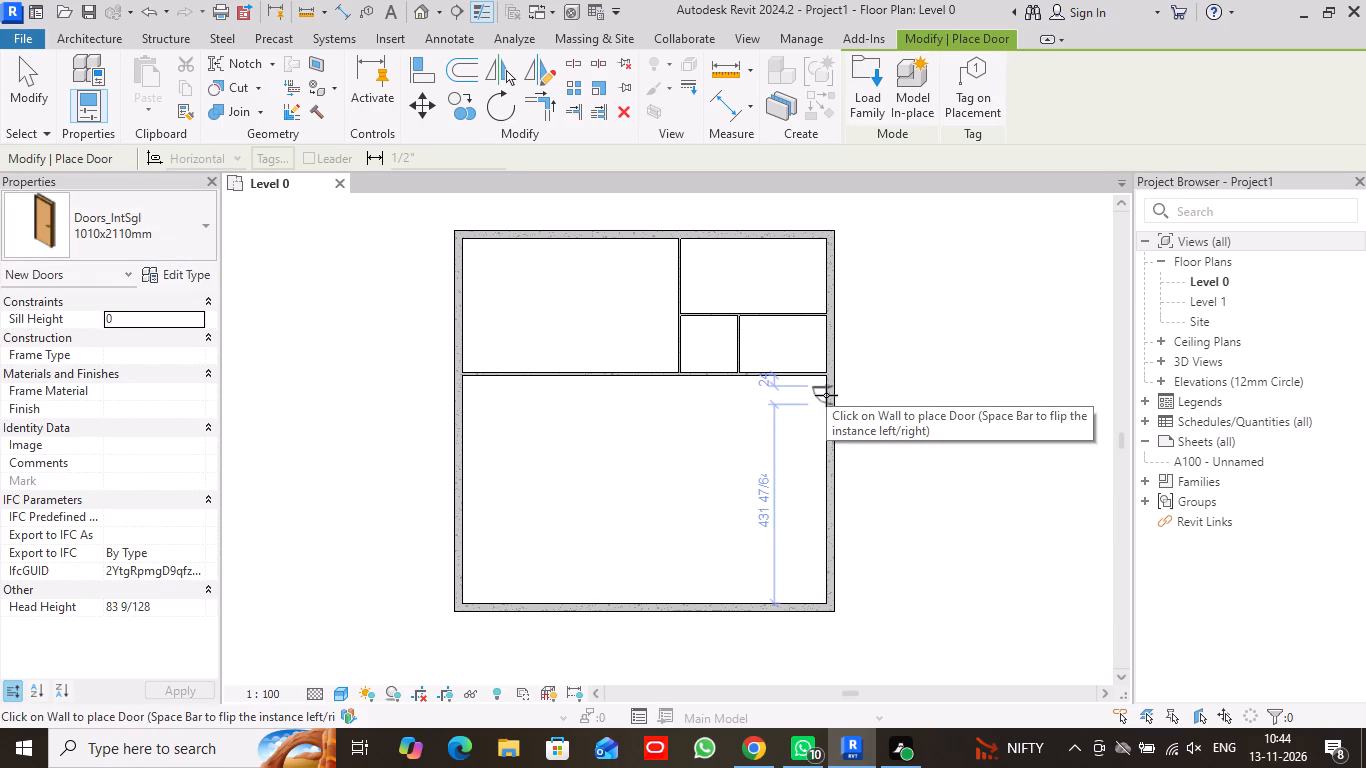
left_click(205, 221)
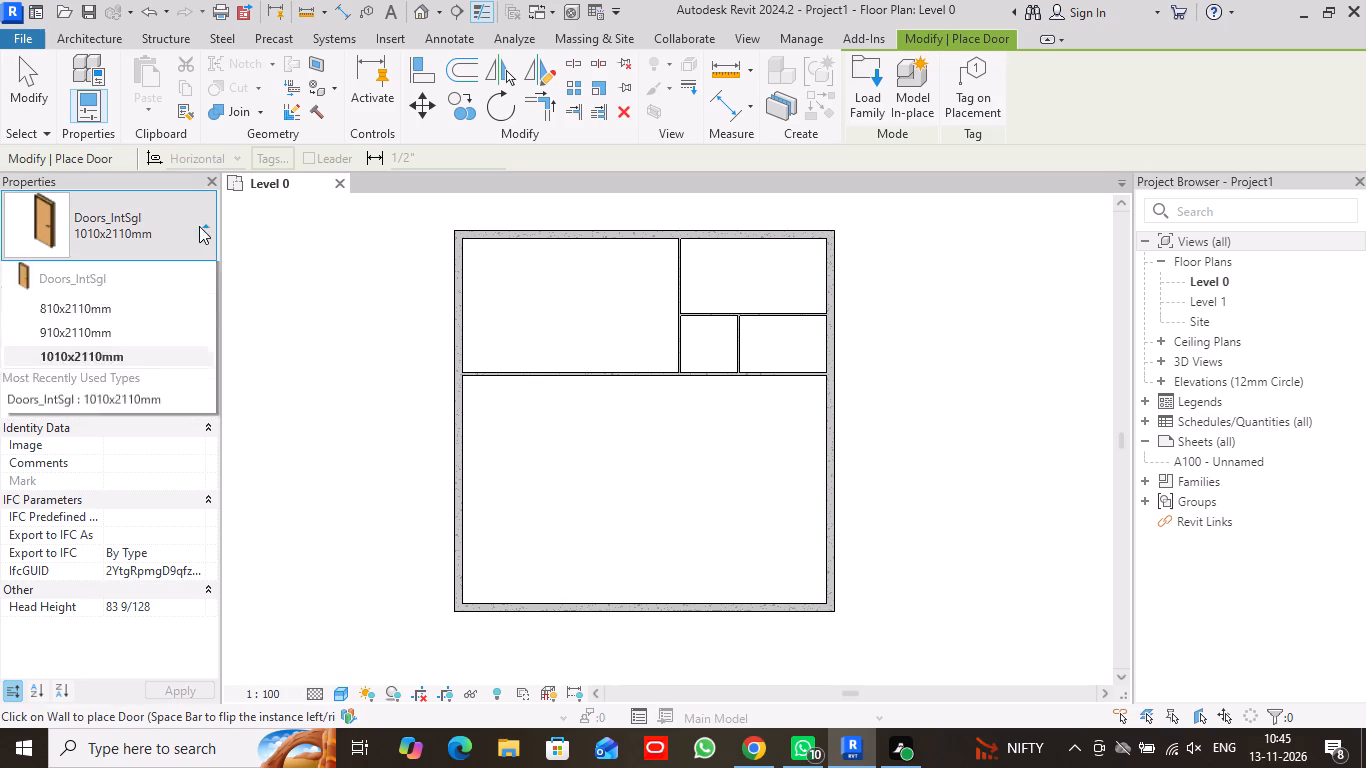
left_click(104, 338)
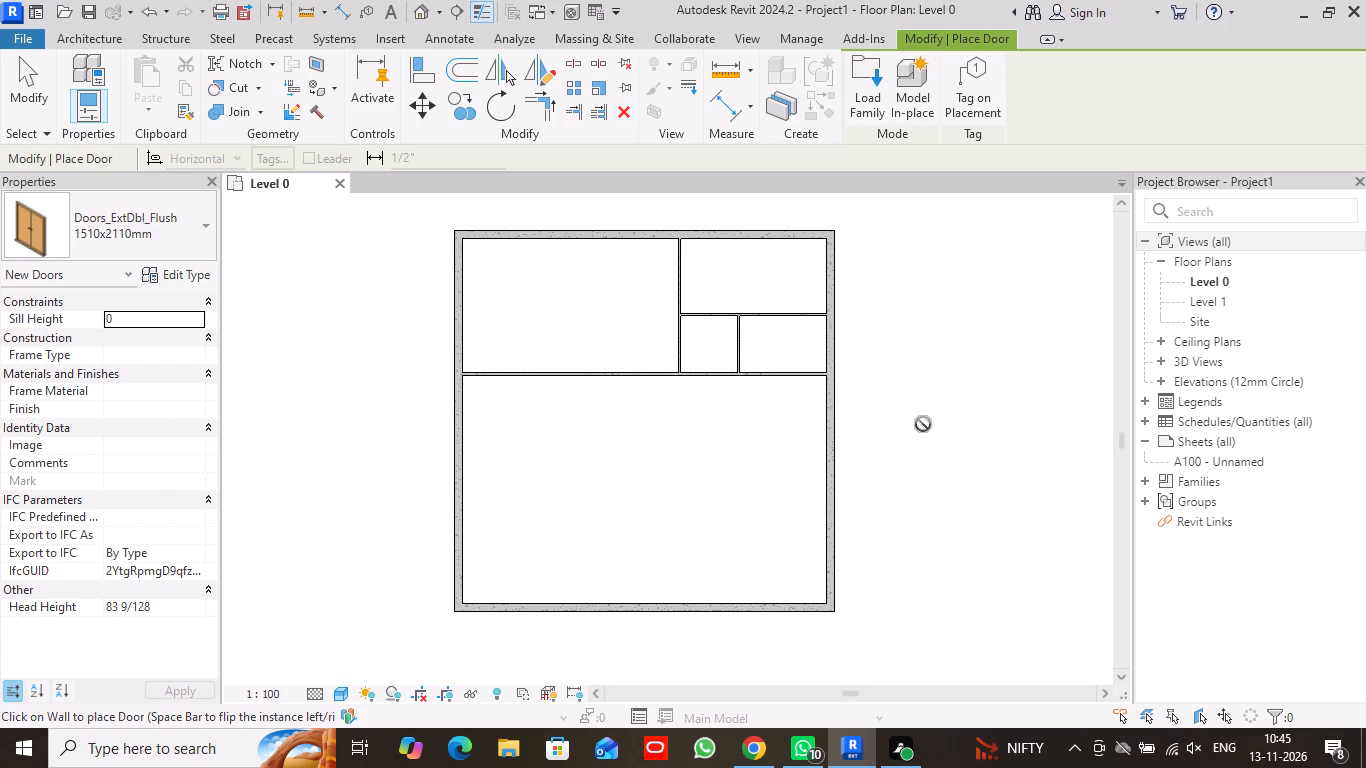
left_click(832, 402)
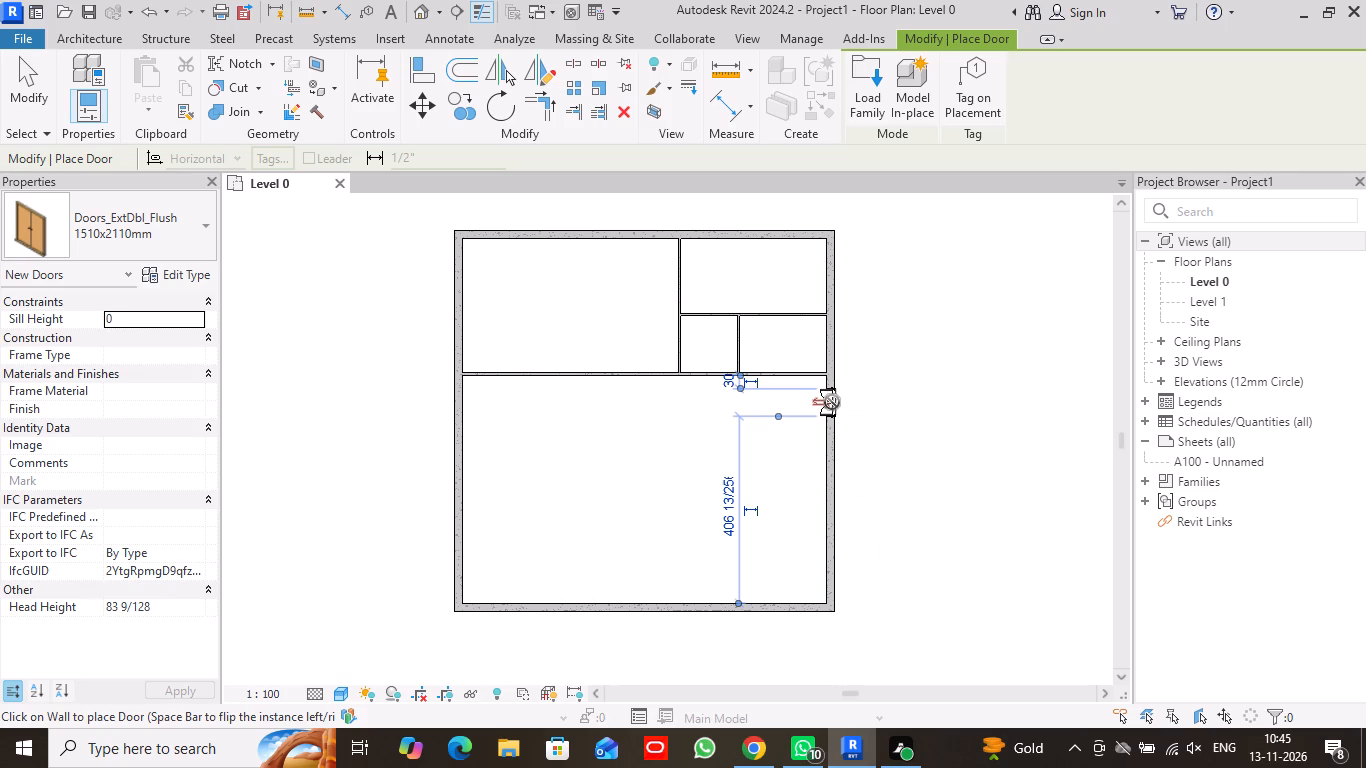
left_click(24, 84)
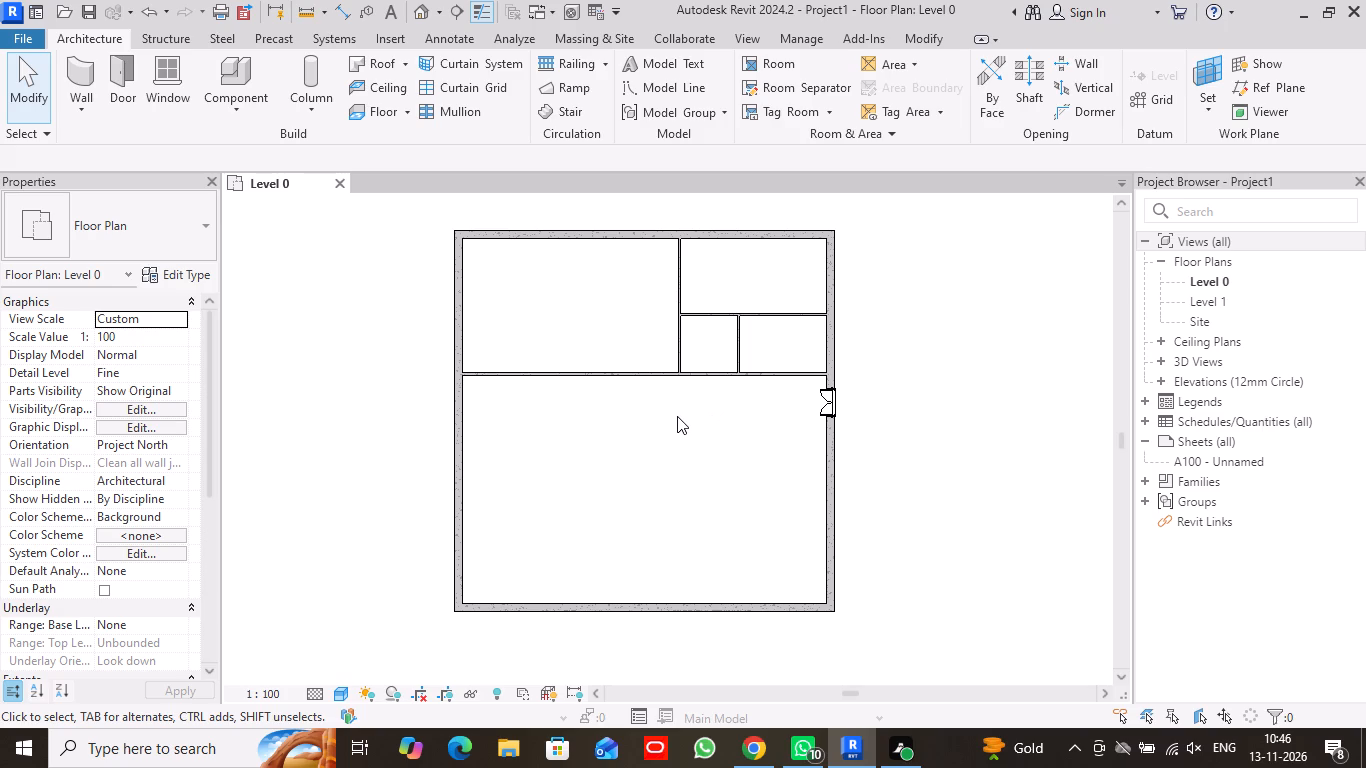
Draw a vertical Wall-Ret_300Con 2 partition about 318 inches north from the south wall, about 48 inches east of the longer vertical partition's line.
left_click(81, 66)
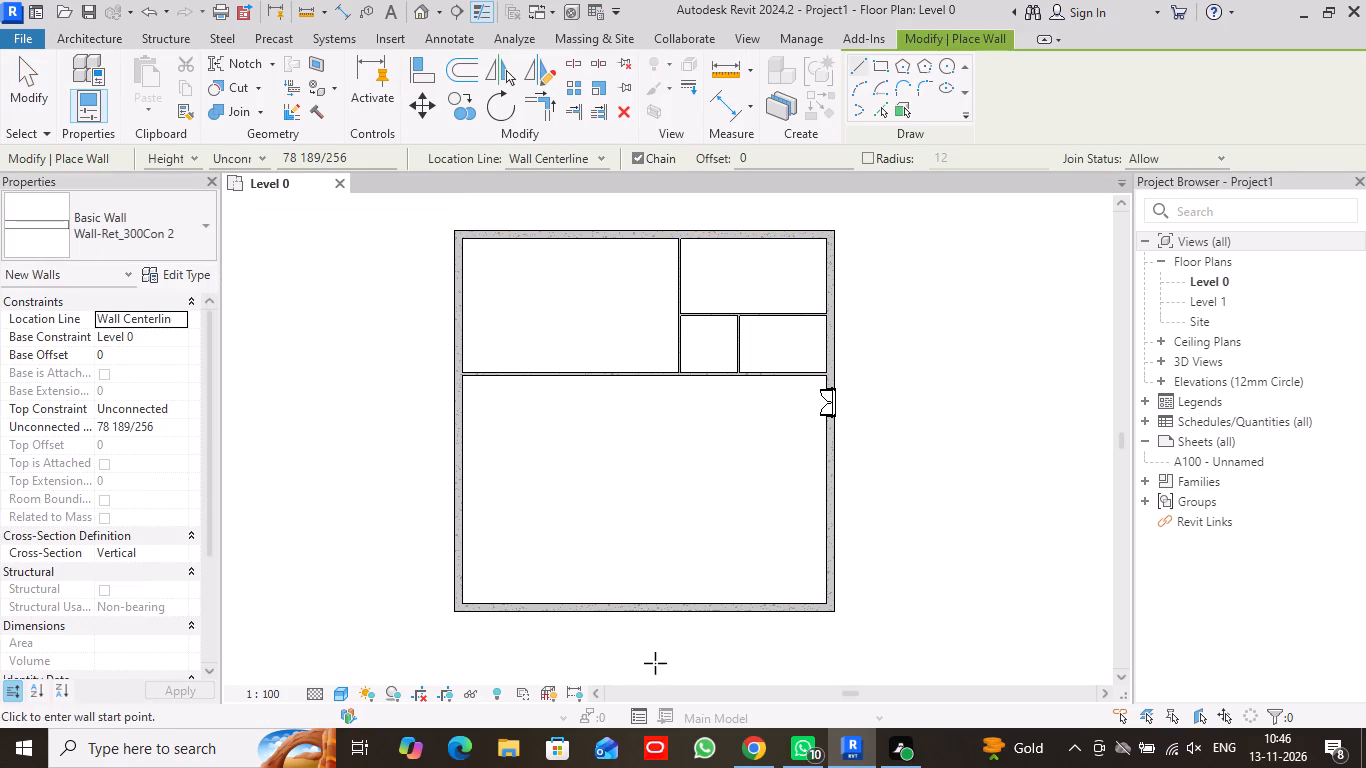
left_click(703, 604)
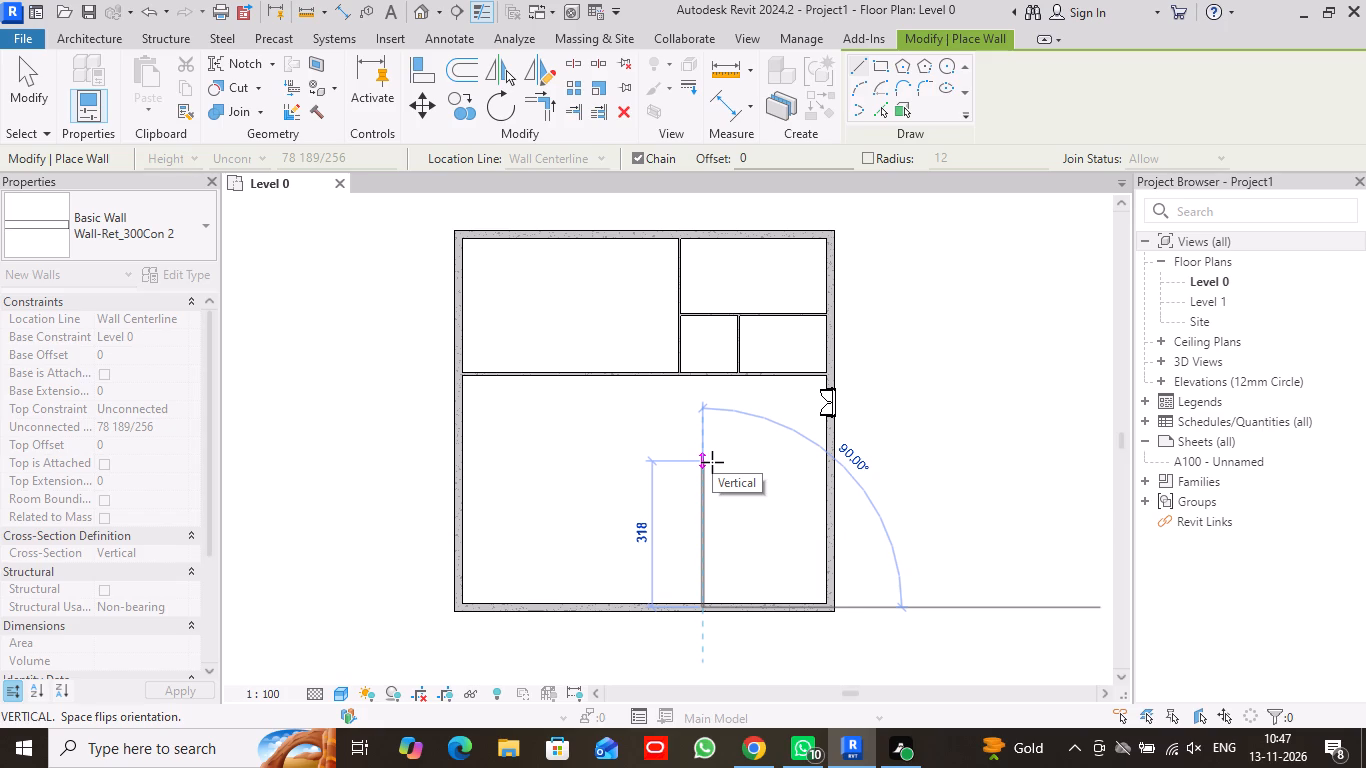
left_click(712, 462)
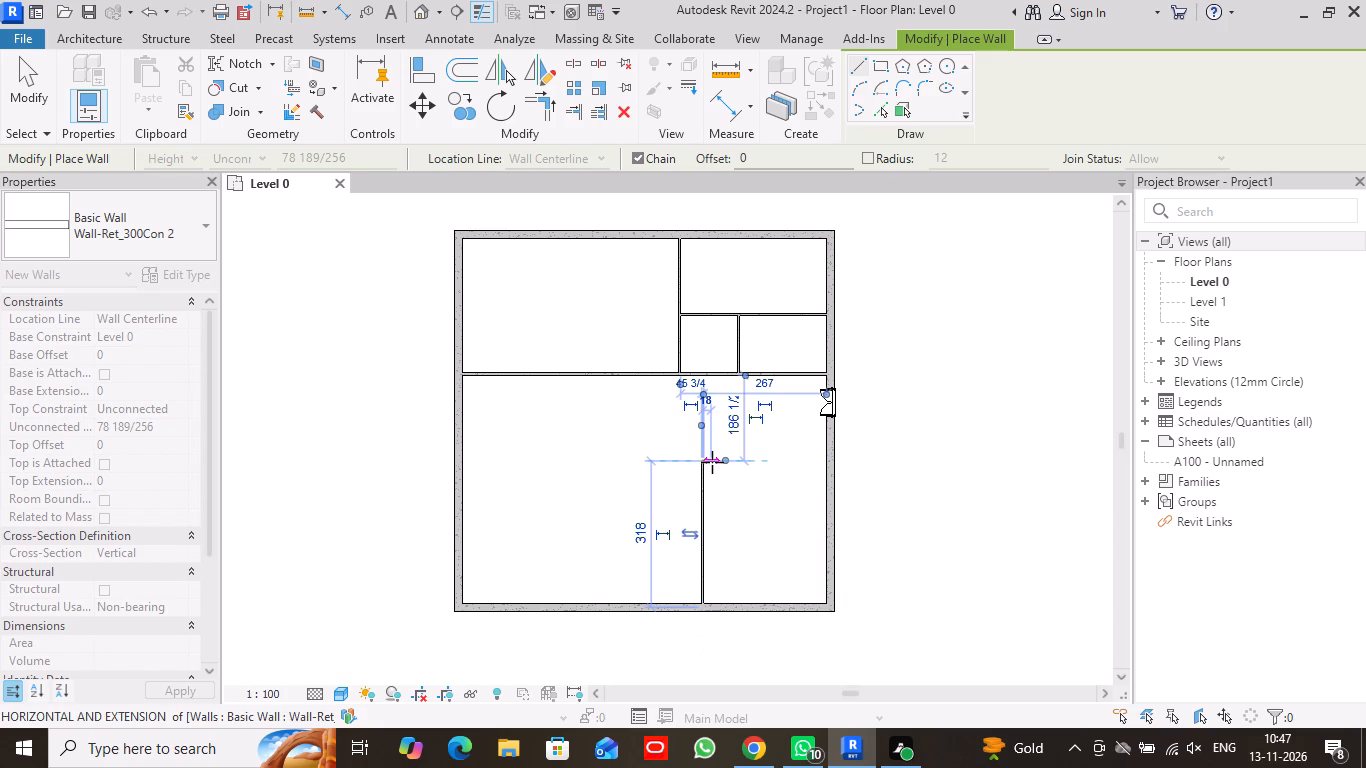
left_click(28, 81)
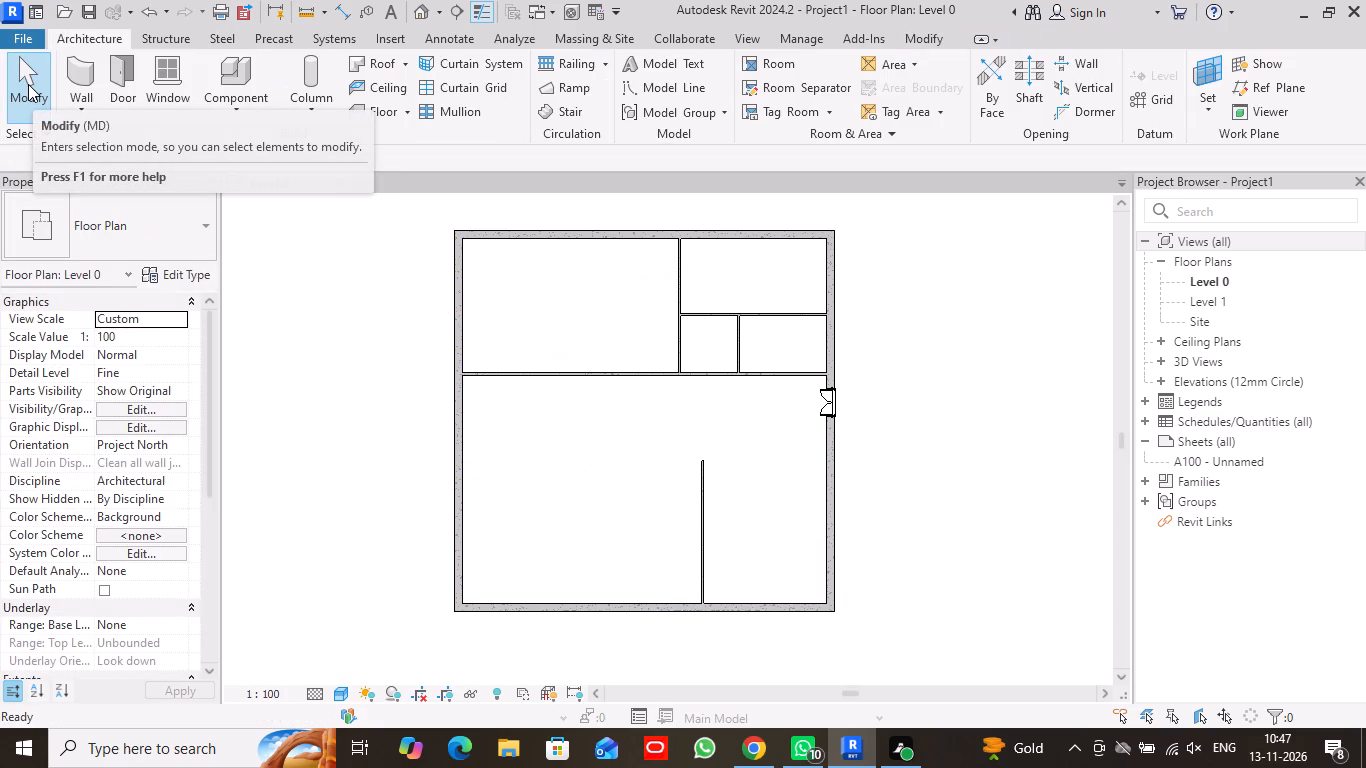
Inspect the new southern partition and the east wall's double door in the floor plan.
scroll(683, 524, "up", 1)
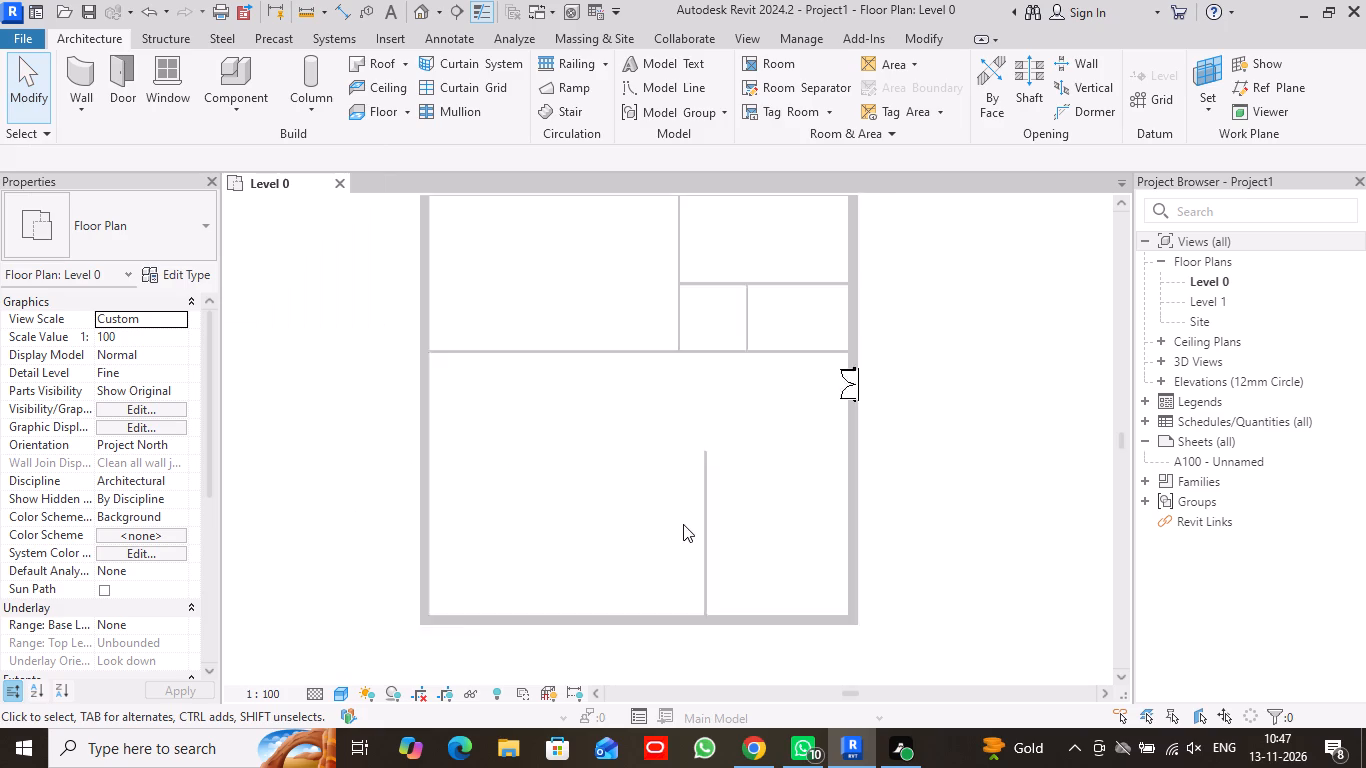
scroll(683, 524, "up", 1)
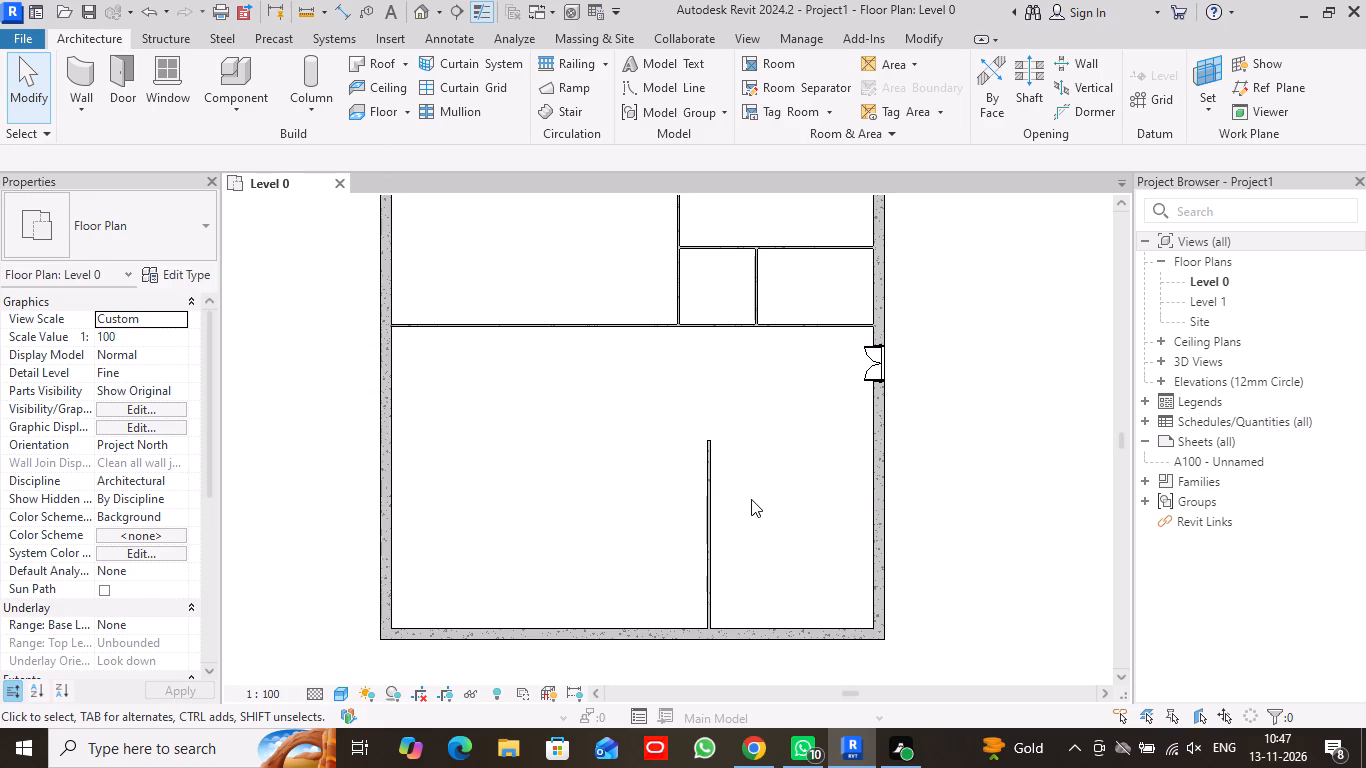
scroll(751, 499, "up", 1)
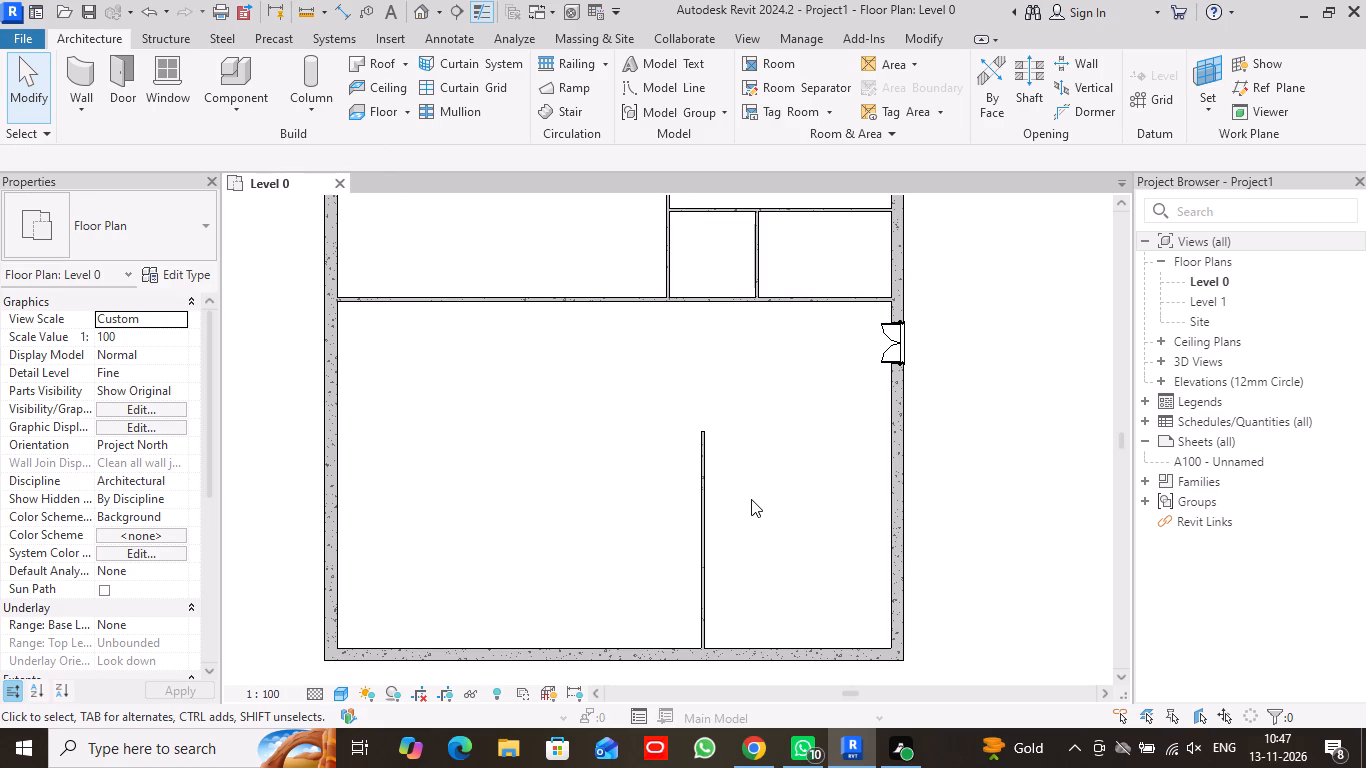
scroll(751, 500, "down", 1)
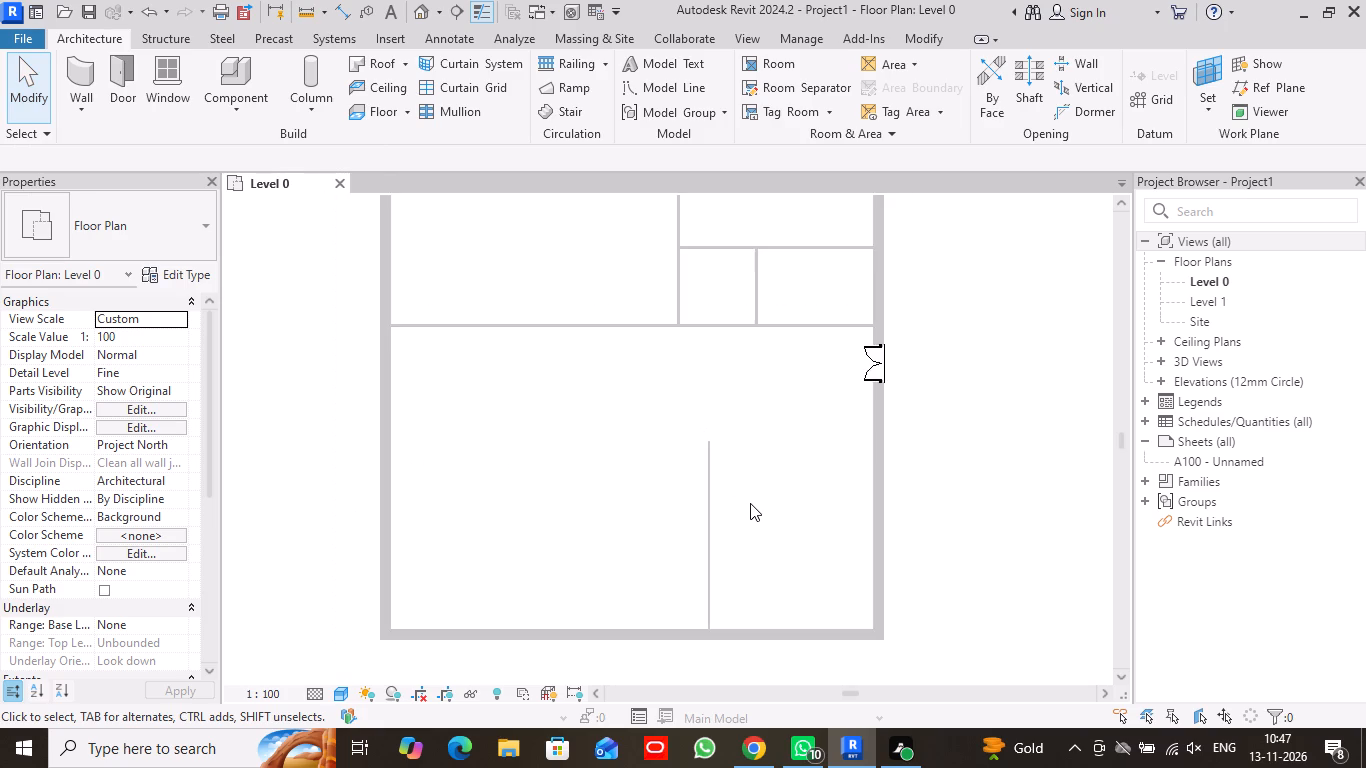
scroll(750, 503, "down", 2)
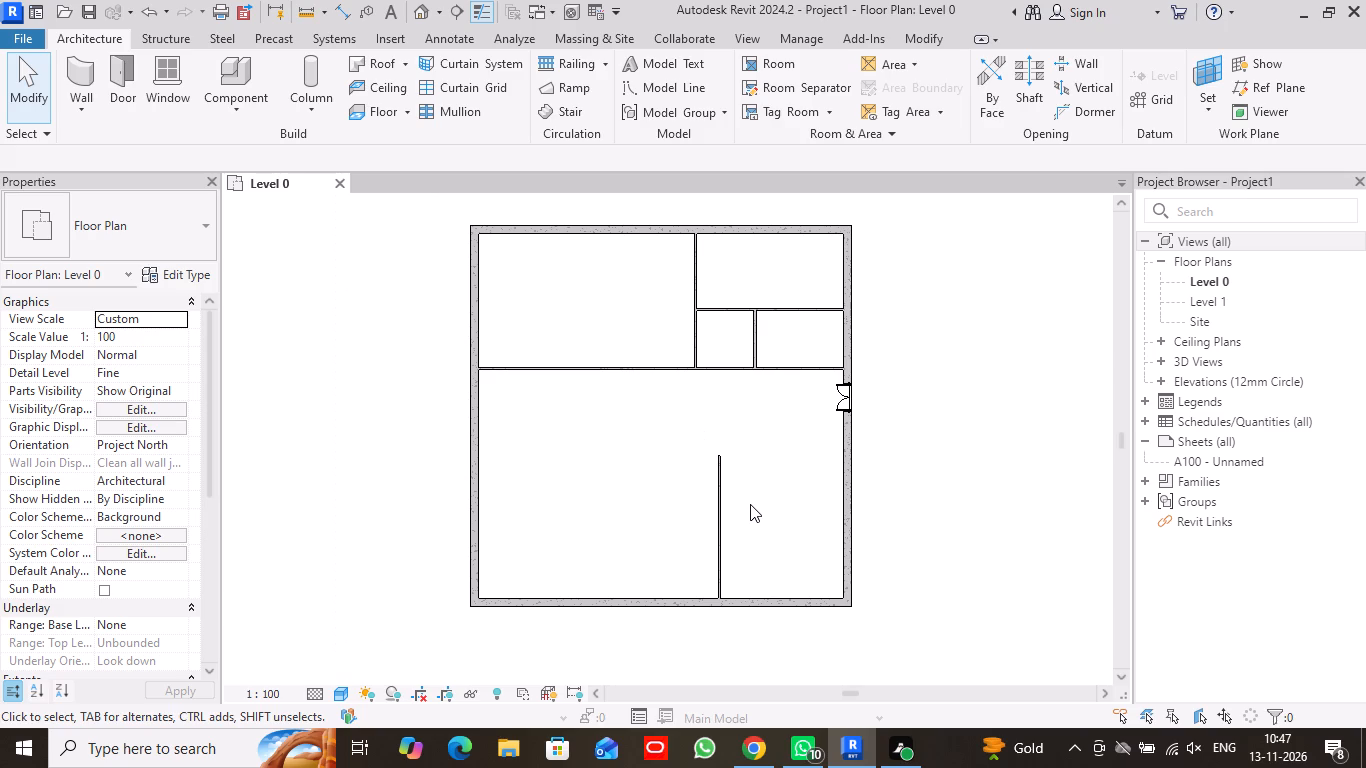
scroll(873, 403, "up", 4)
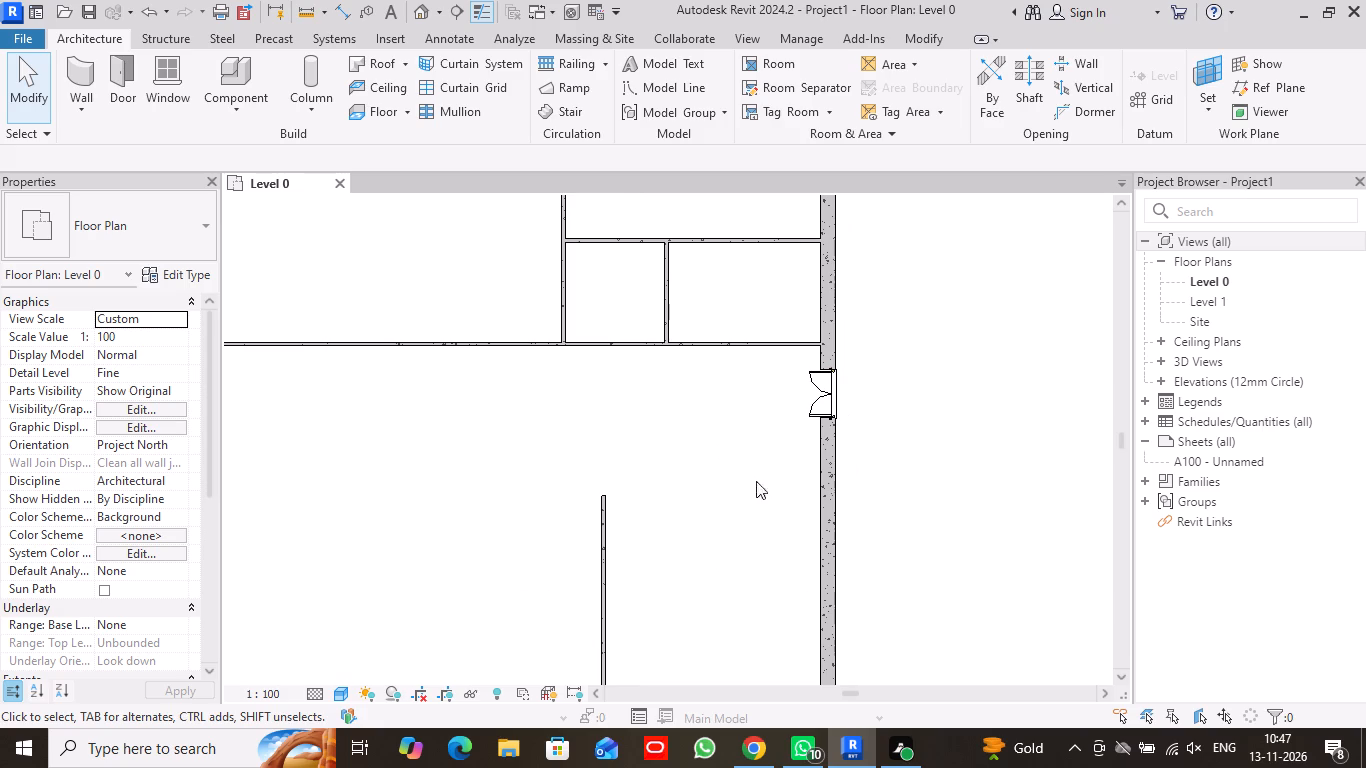
scroll(789, 428, "up", 4)
scroll(789, 428, "down", 4)
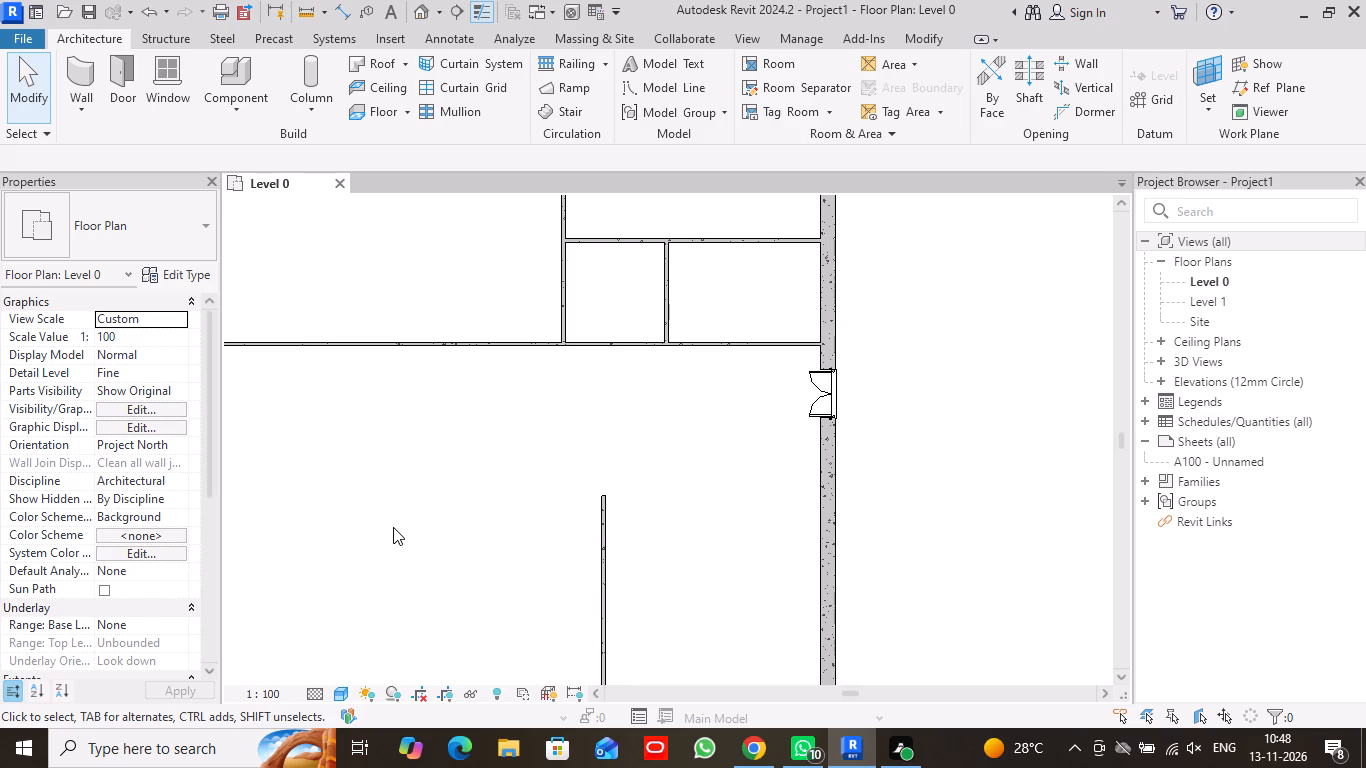
Open the default 3D view and turn on its shadows.
left_click(422, 10)
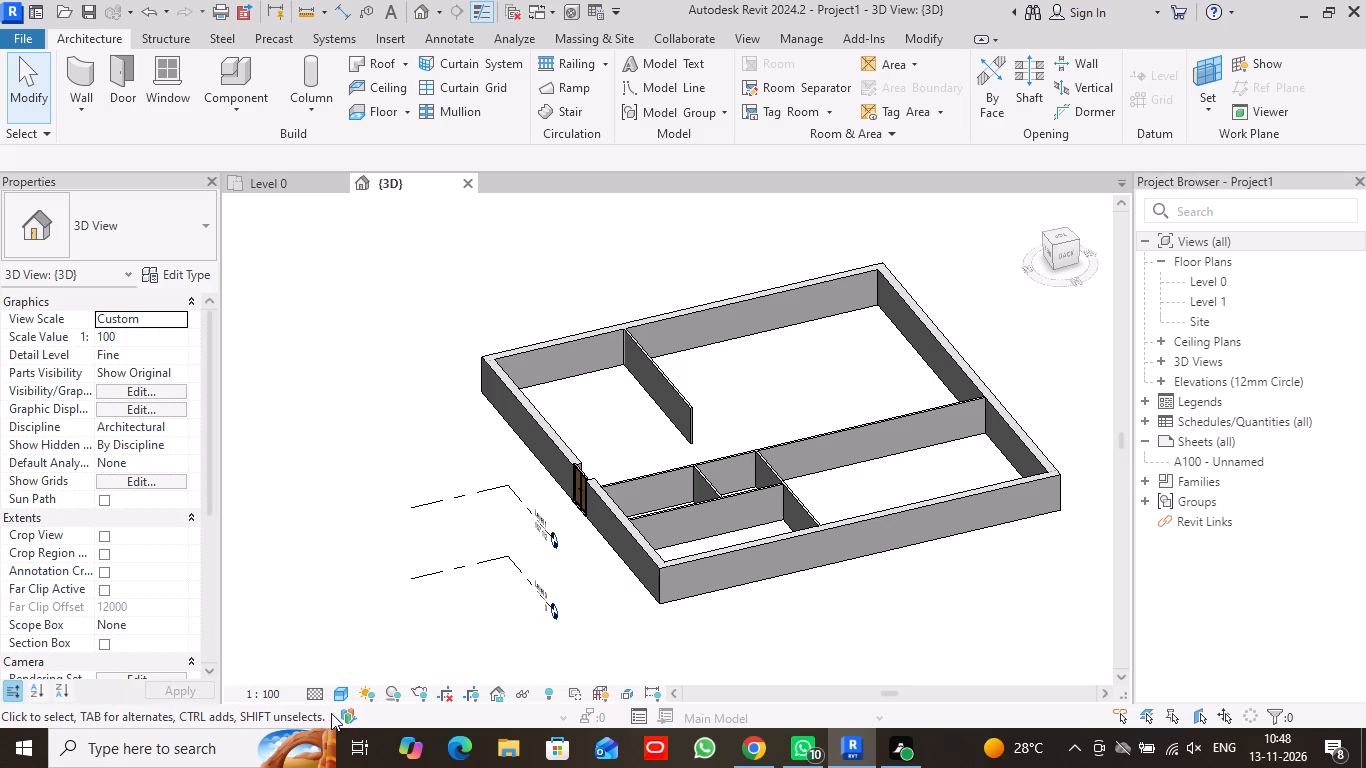
left_click(394, 695)
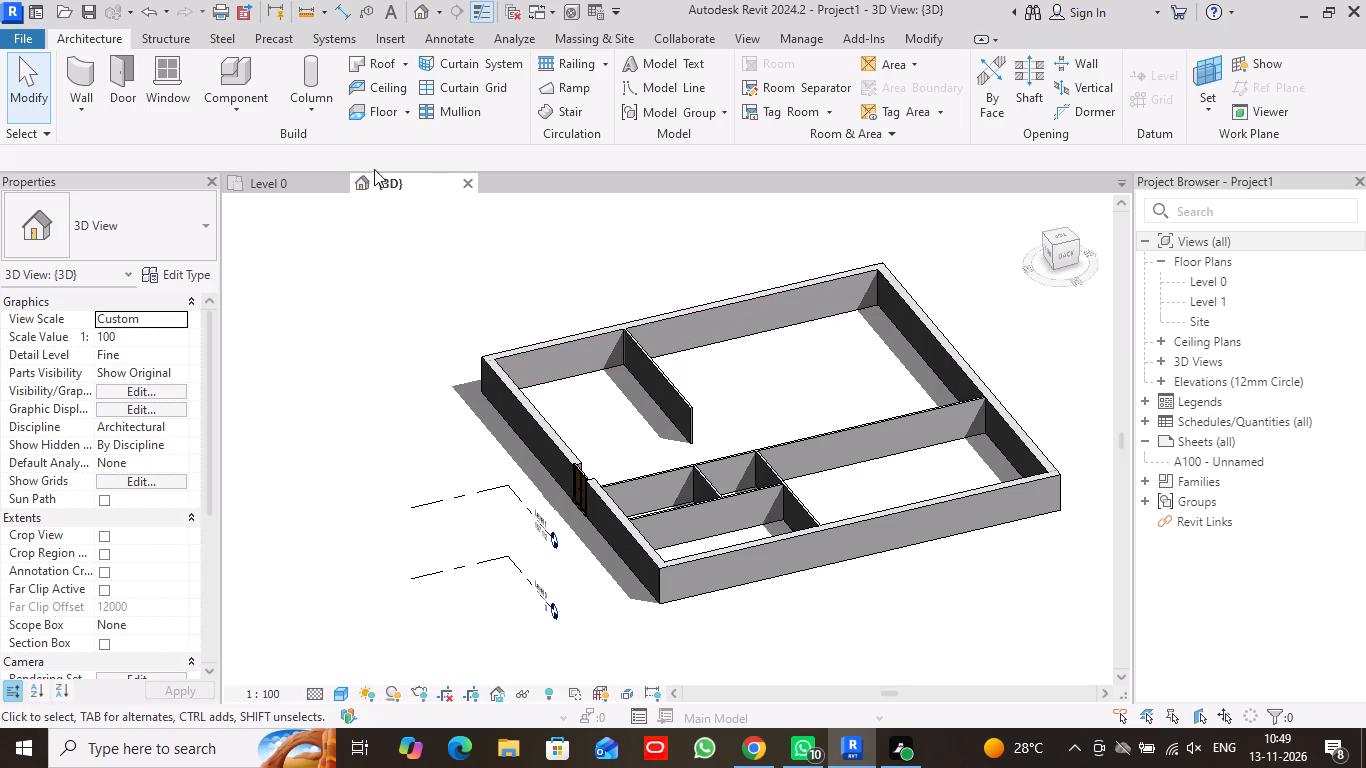
left_click(15, 74)
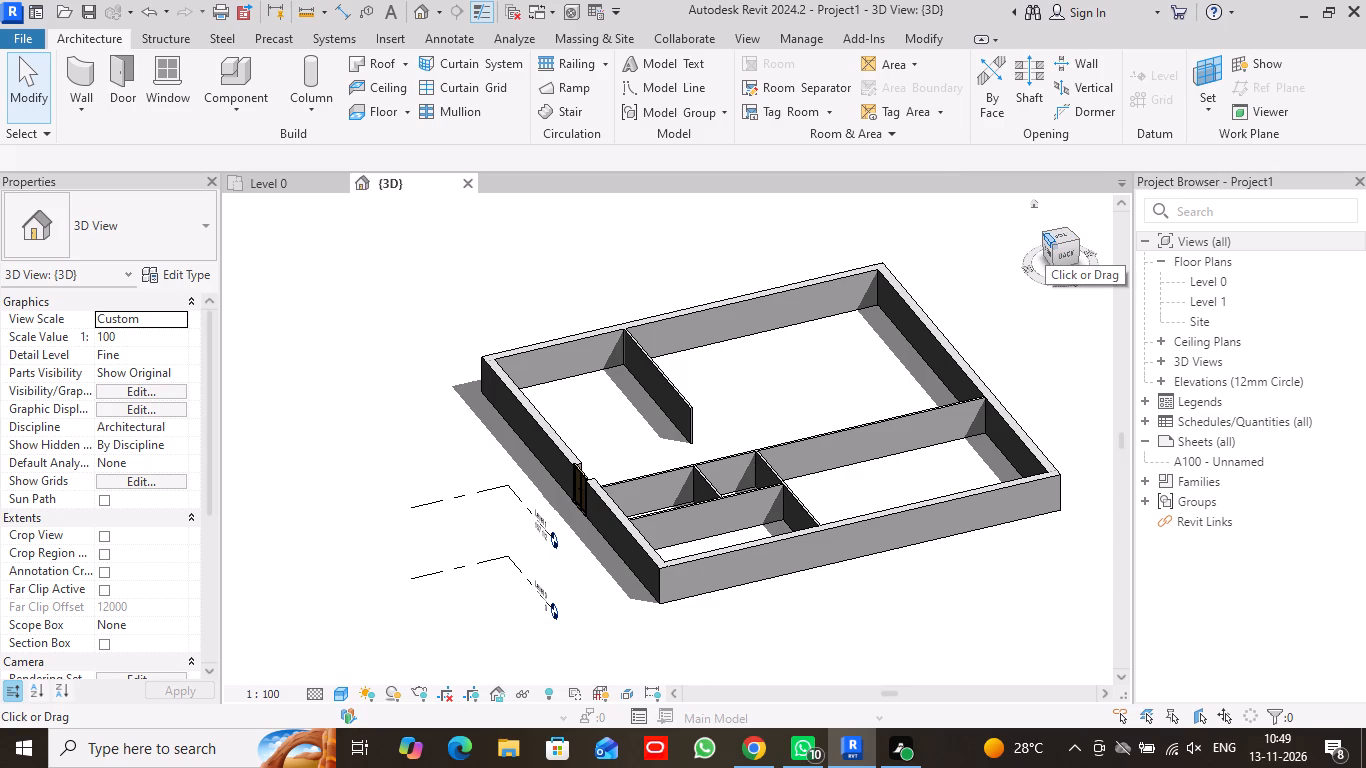
Examine the walls, partitions and double door in 3D from the east side and from above.
left_click_drag(1045, 238, 245, 281)
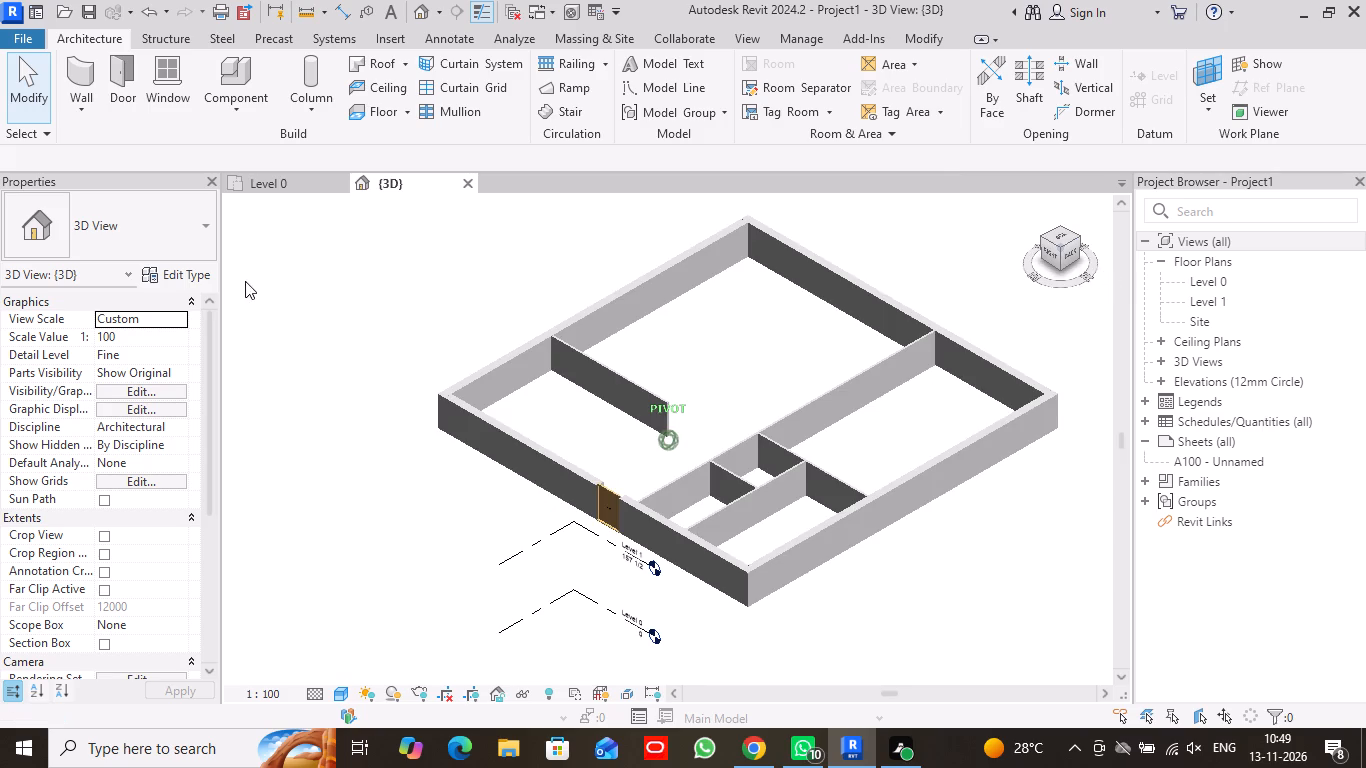
left_click_drag(245, 281, 373, 298)
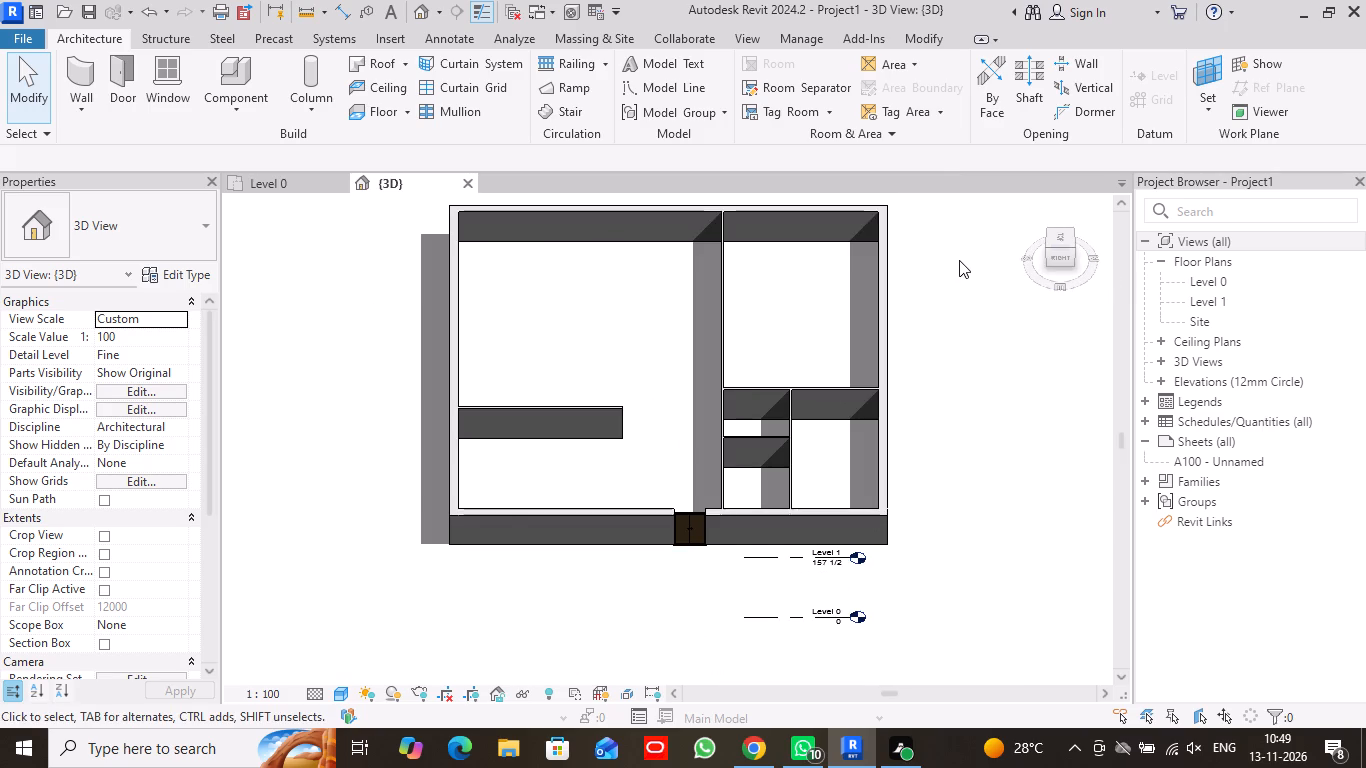
scroll(960, 260, "down", 1)
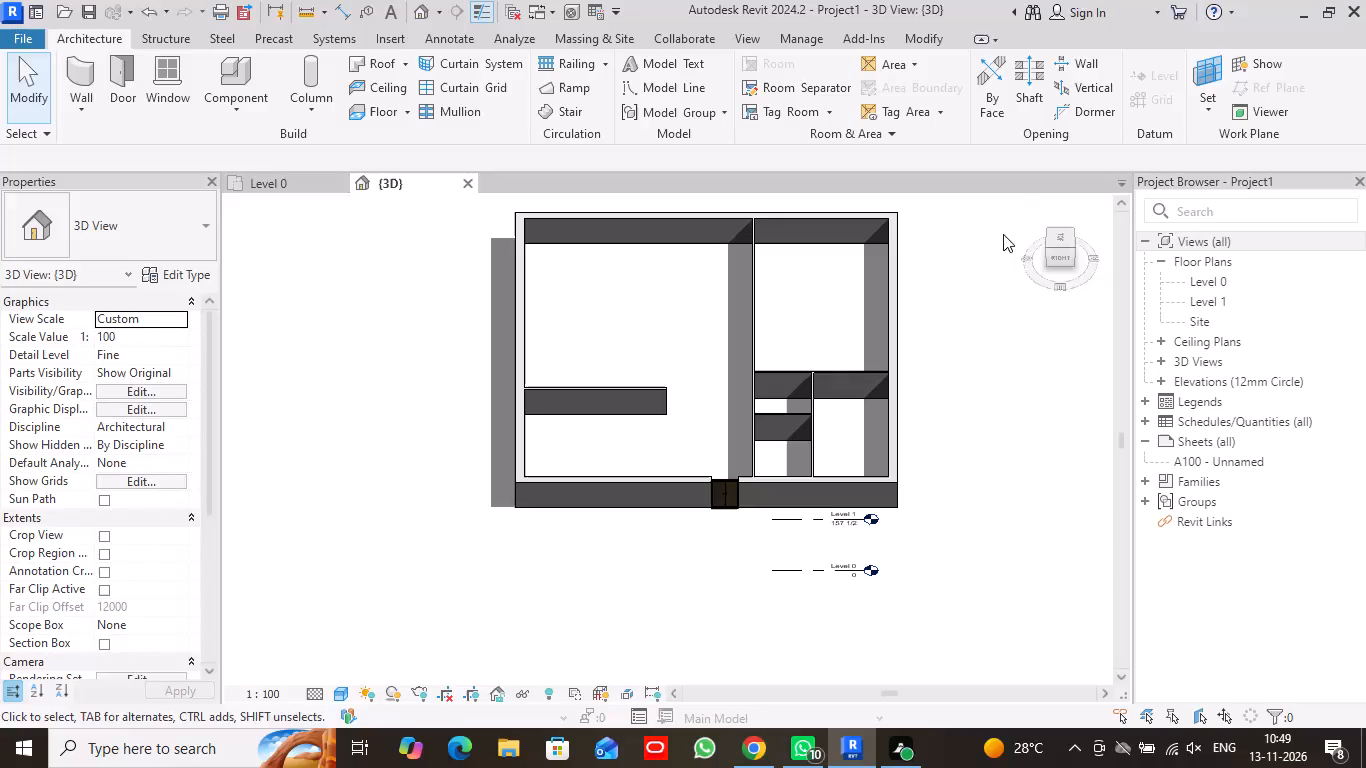
left_click(1065, 236)
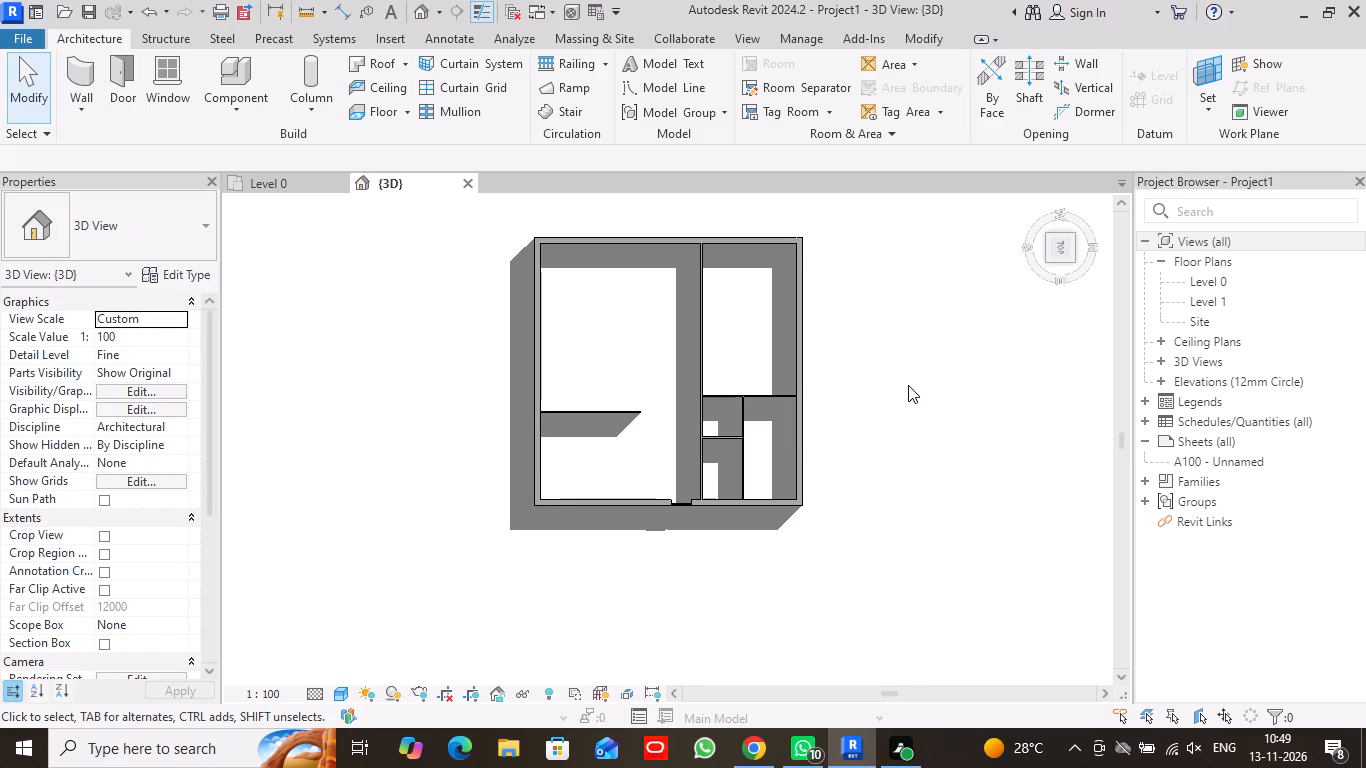
middle_click_drag(887, 378, 886, 422)
scroll(663, 441, "up", 2)
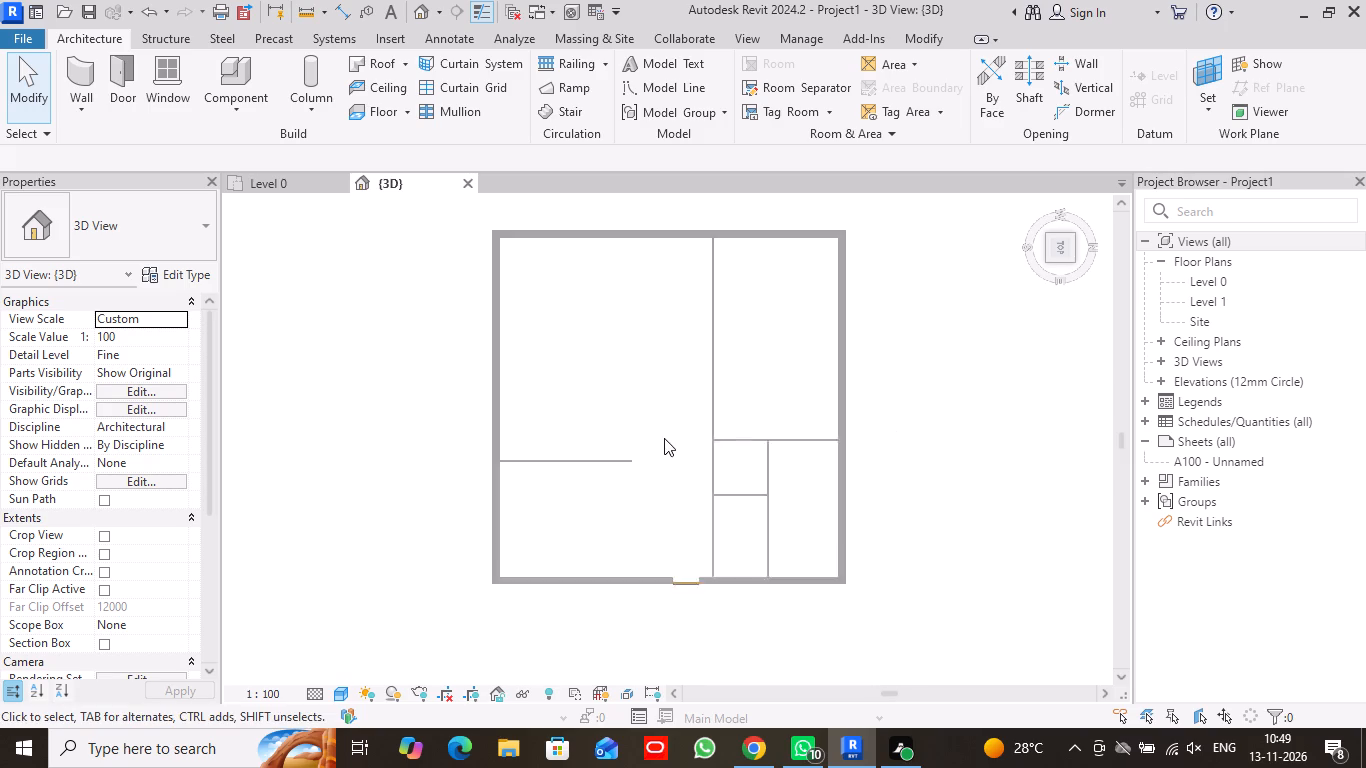
scroll(664, 438, "up", 2)
scroll(665, 433, "down", 1)
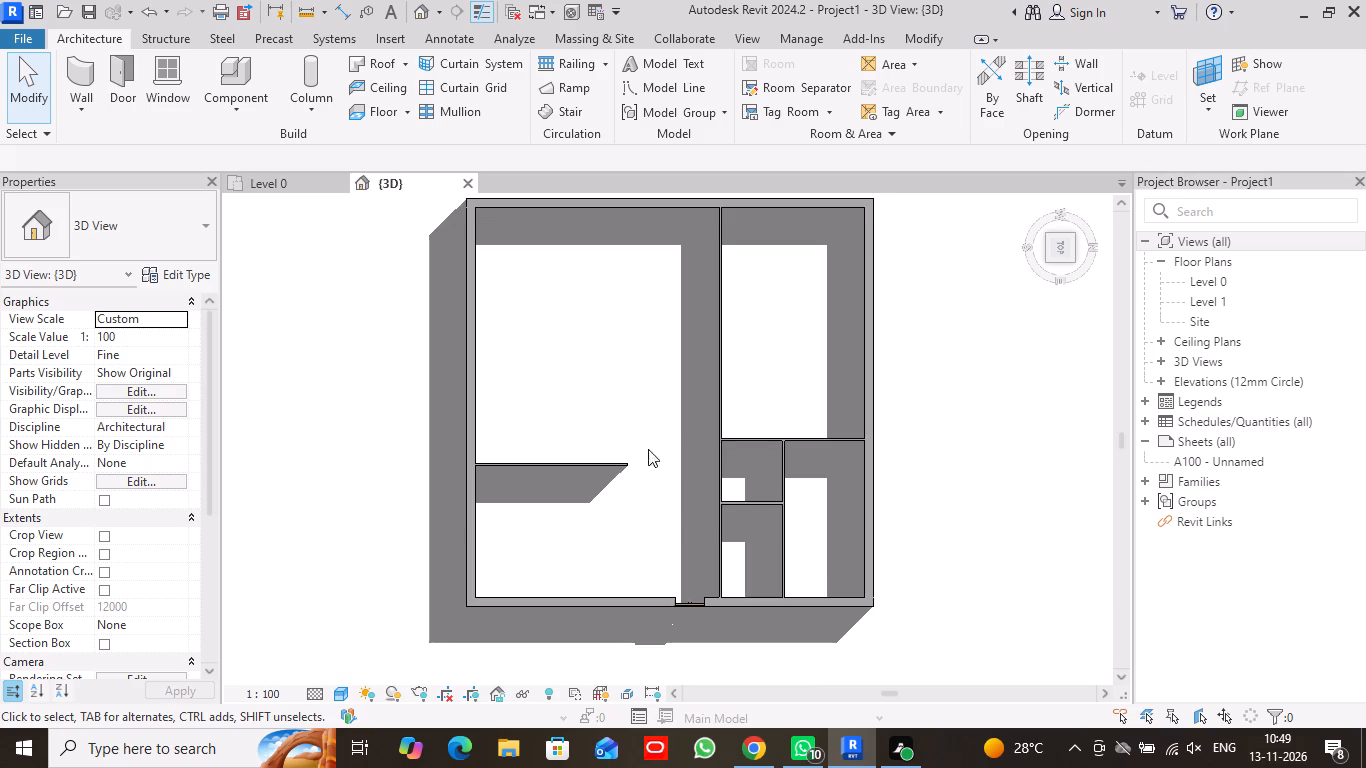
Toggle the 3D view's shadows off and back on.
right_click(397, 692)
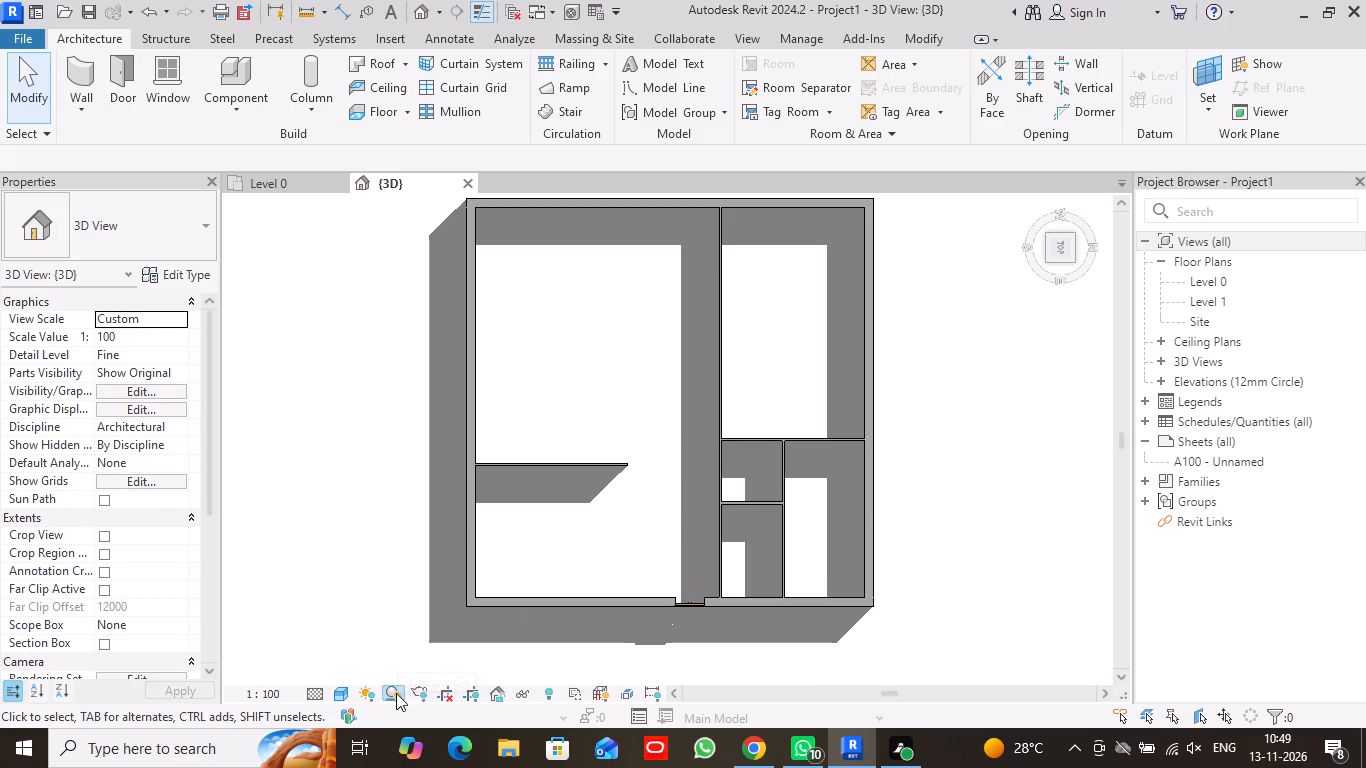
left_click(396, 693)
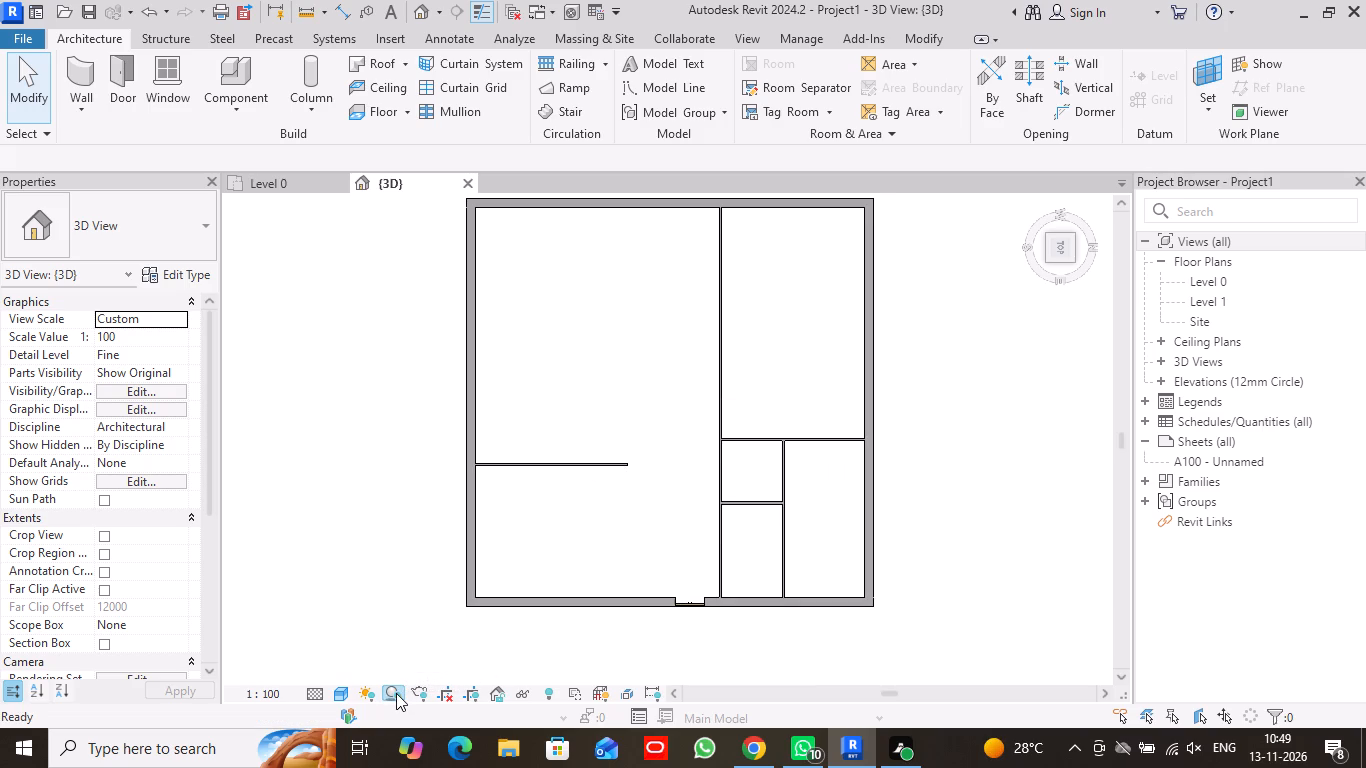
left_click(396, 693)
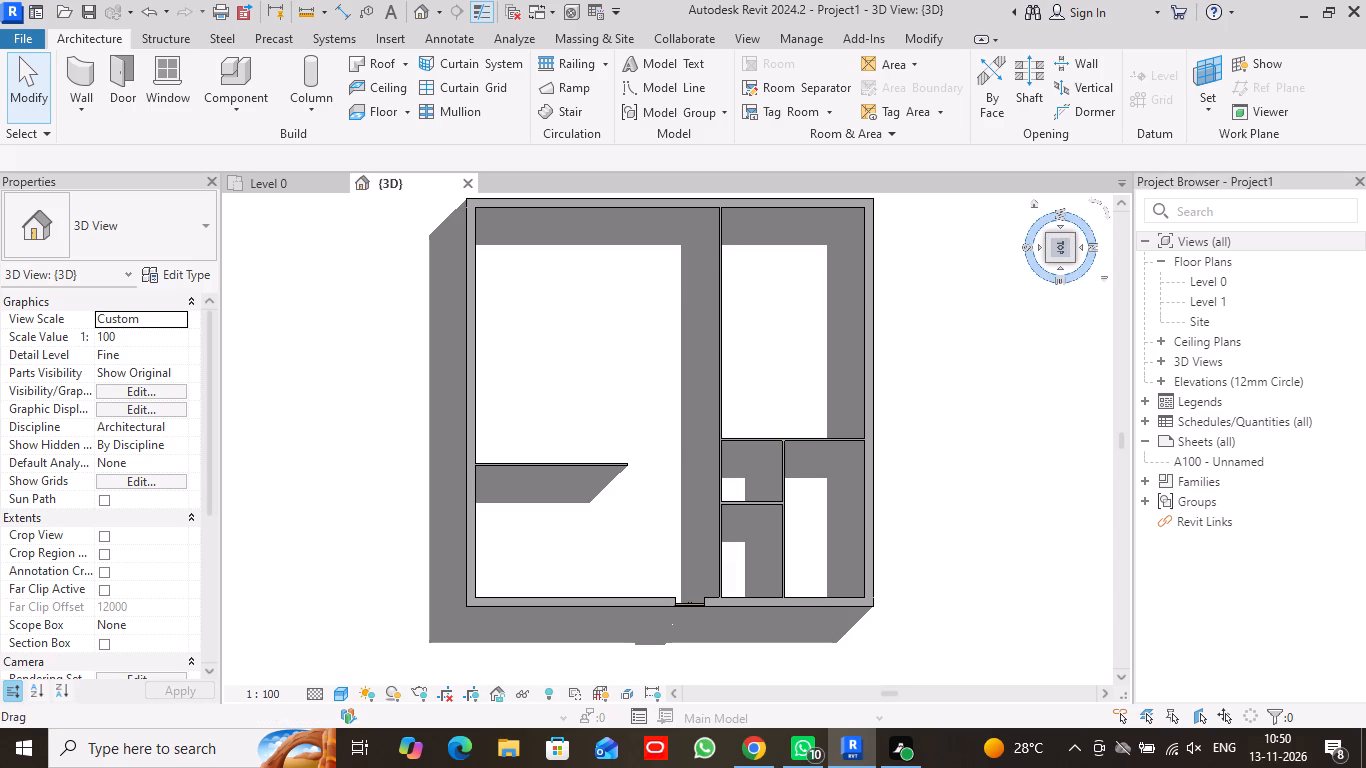
View the model from the east side and from above, and turn the top view so north faces up.
left_click(1057, 267)
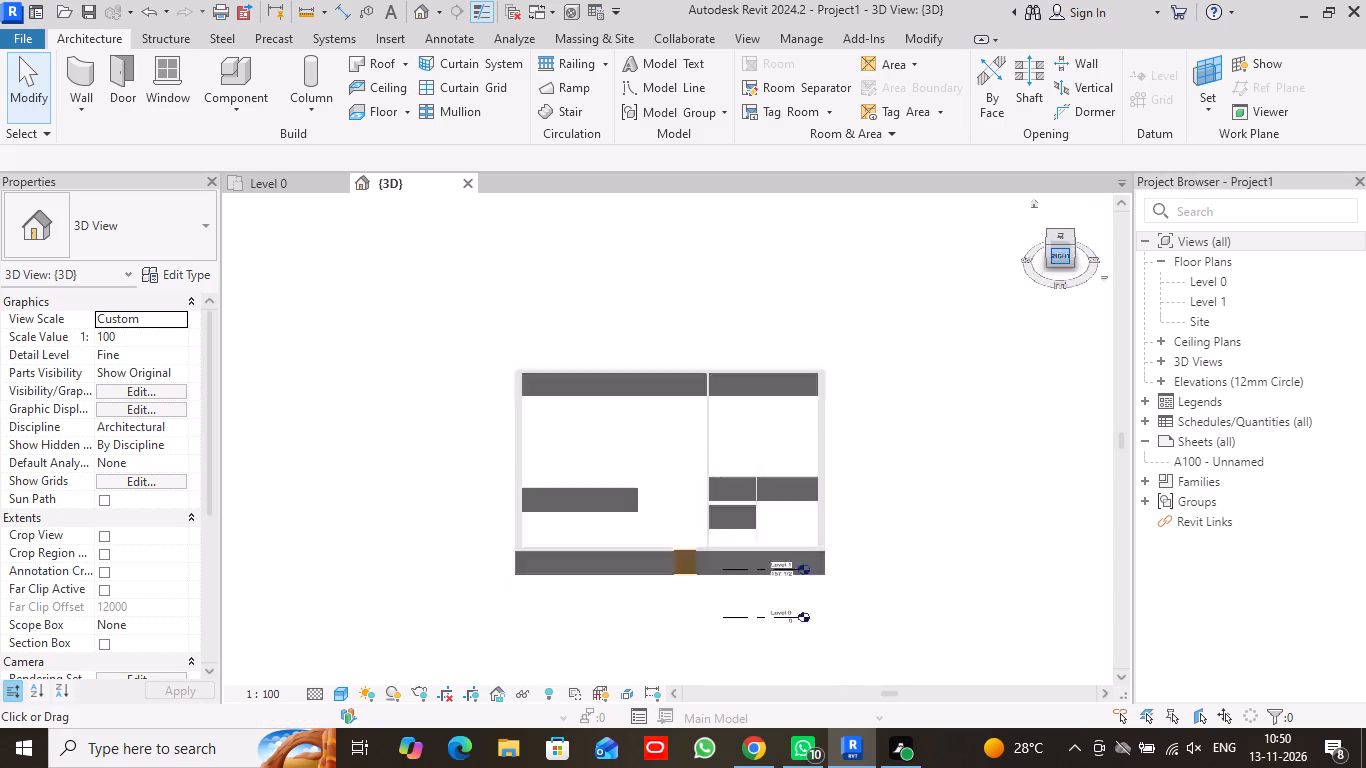
left_click(1059, 225)
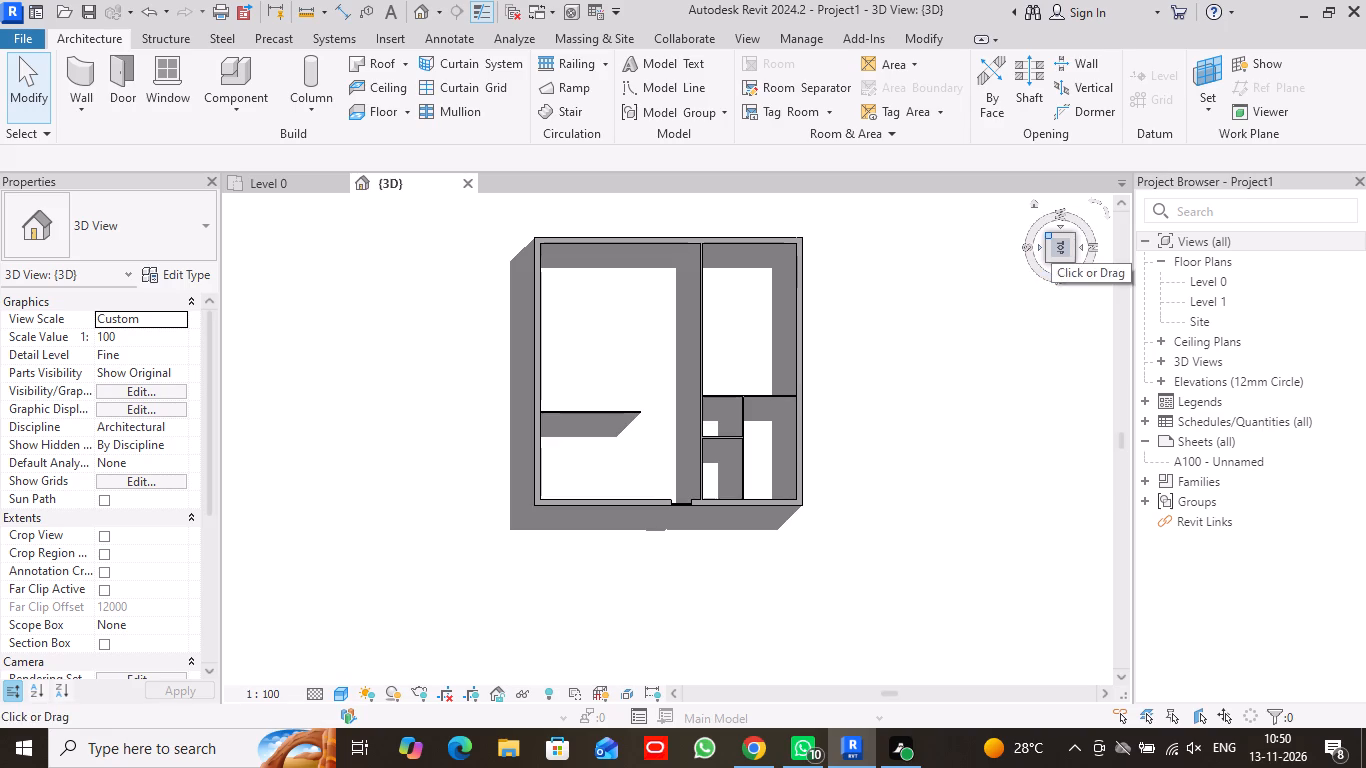
left_click_drag(1051, 236, 294, 236)
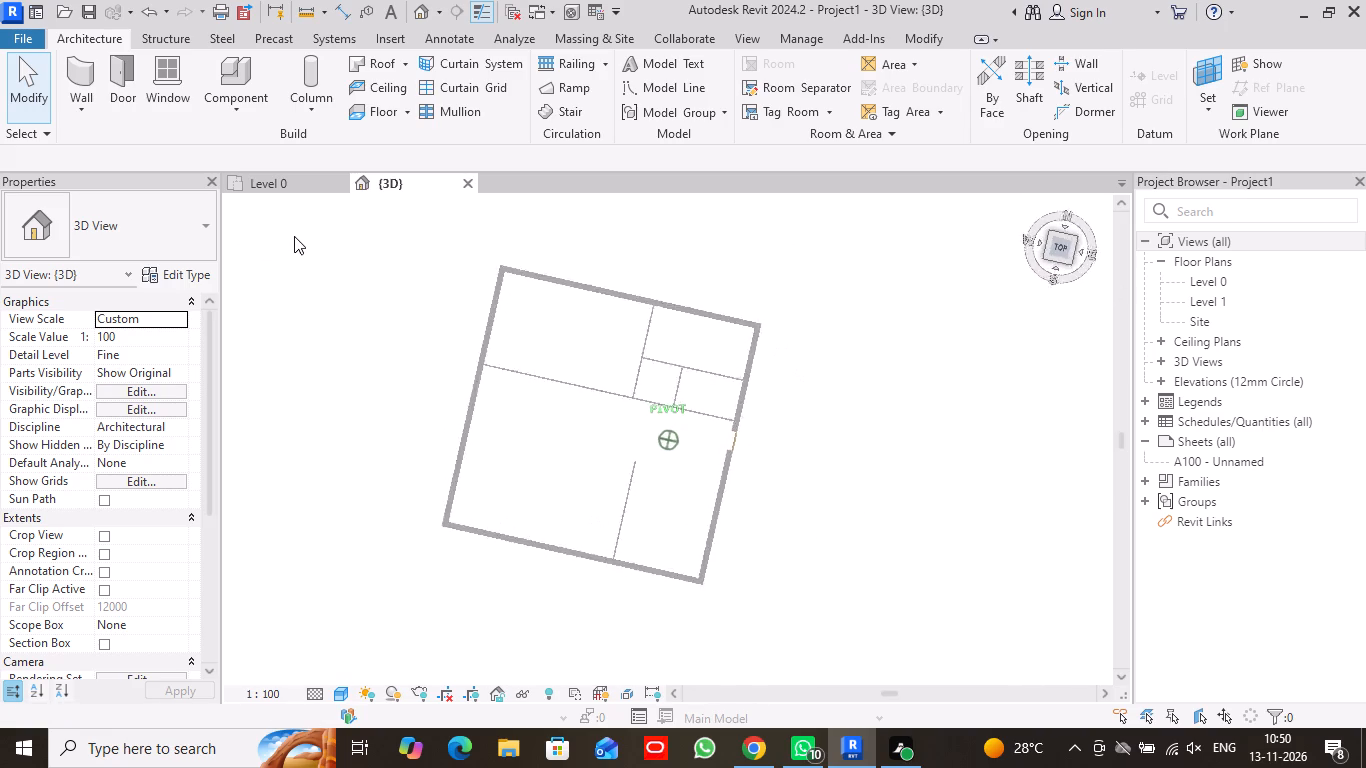
left_click_drag(294, 236, 307, 231)
middle_click_drag(659, 472, 806, 445)
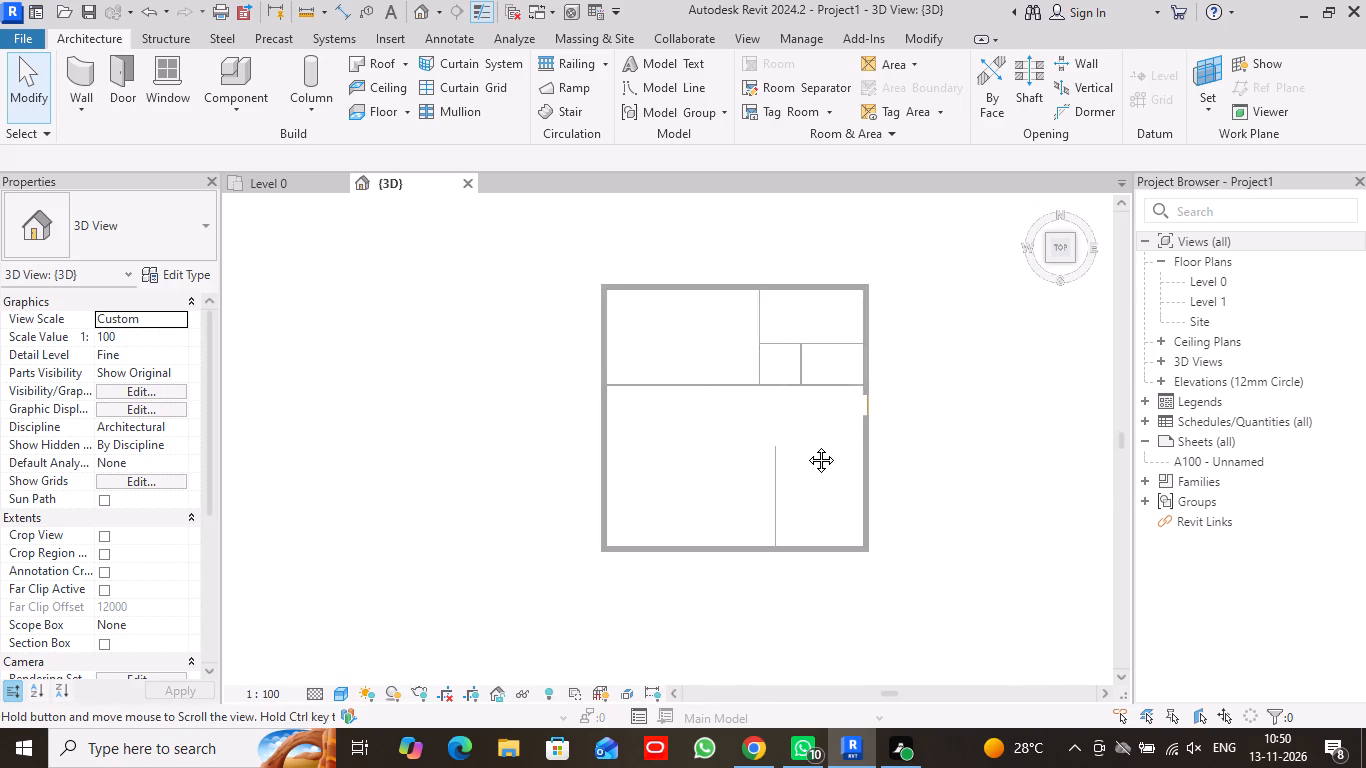
Return to the Level 0 floor plan and show the whole enclosure.
middle_click_drag(806, 445, 844, 430)
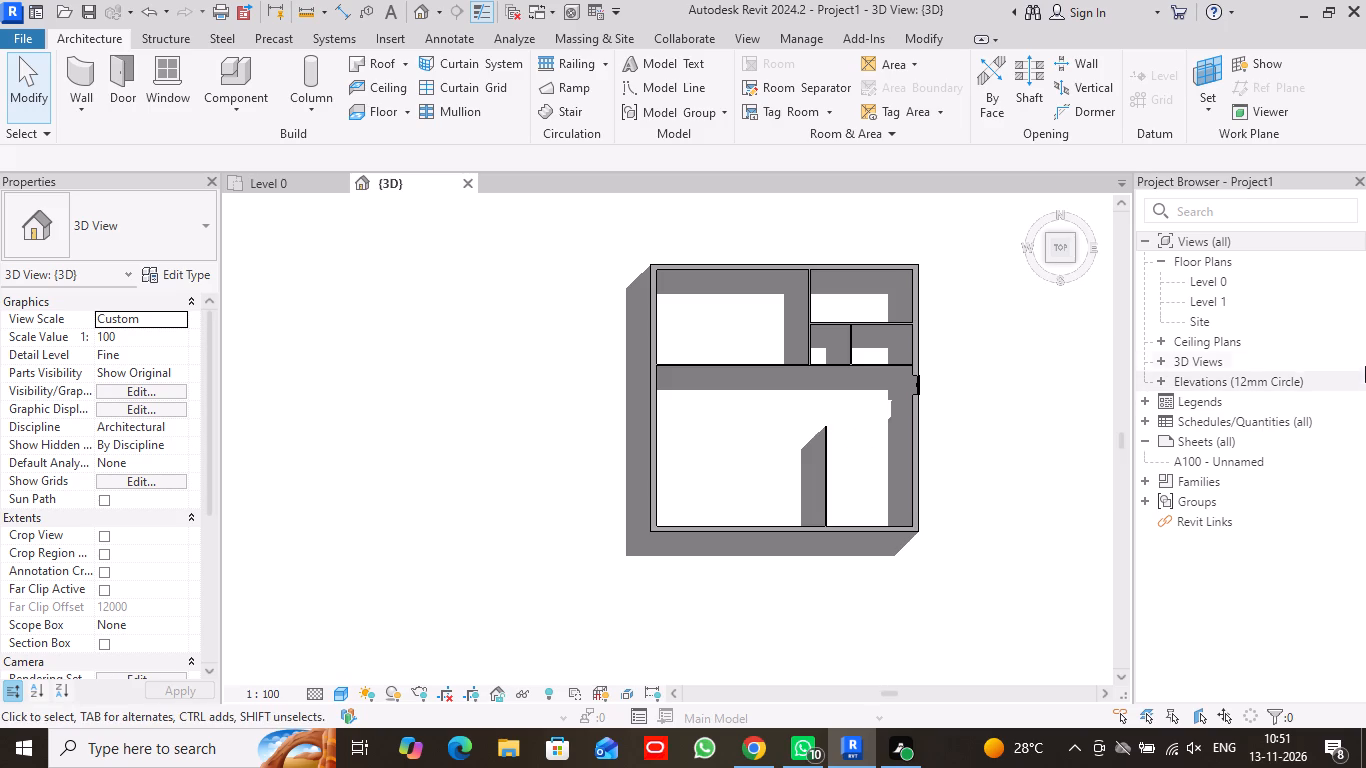
left_click(16, 80)
left_click(311, 185)
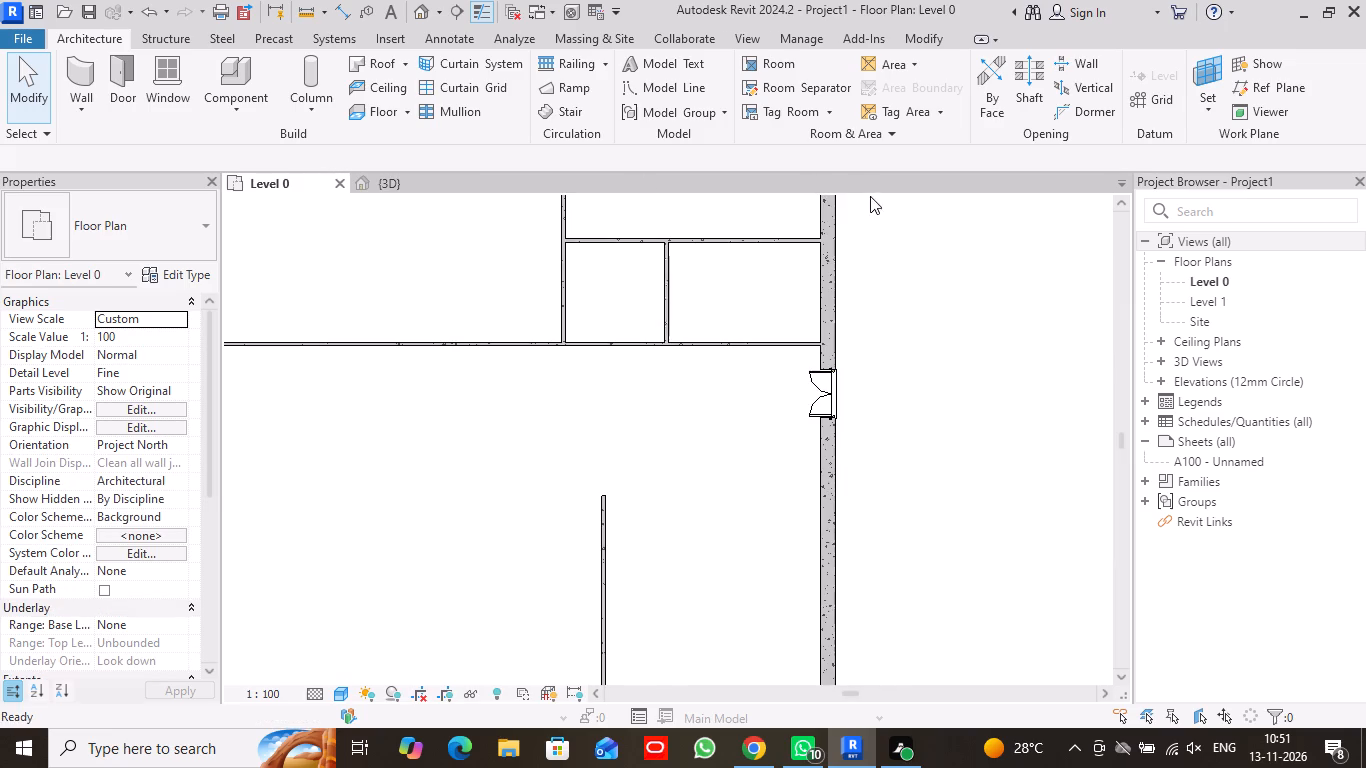
scroll(886, 323, "down", 5)
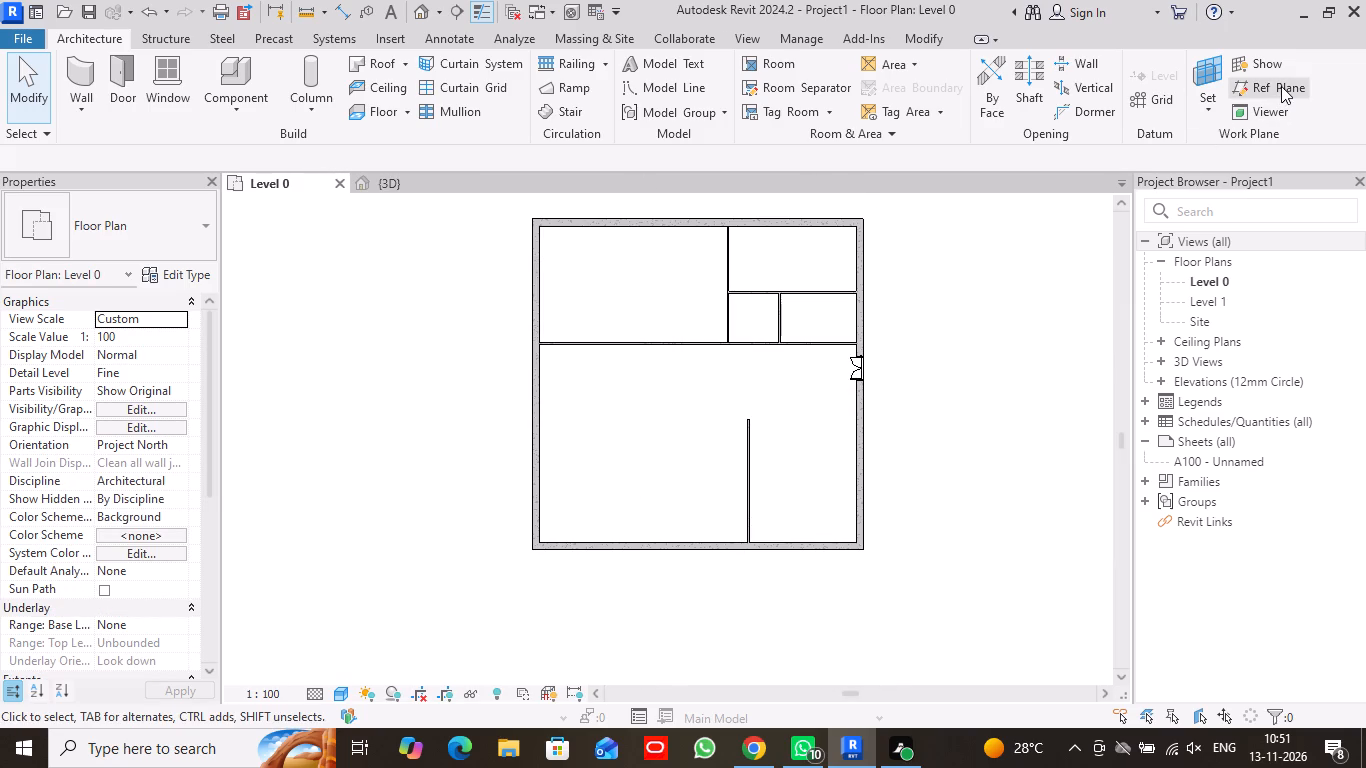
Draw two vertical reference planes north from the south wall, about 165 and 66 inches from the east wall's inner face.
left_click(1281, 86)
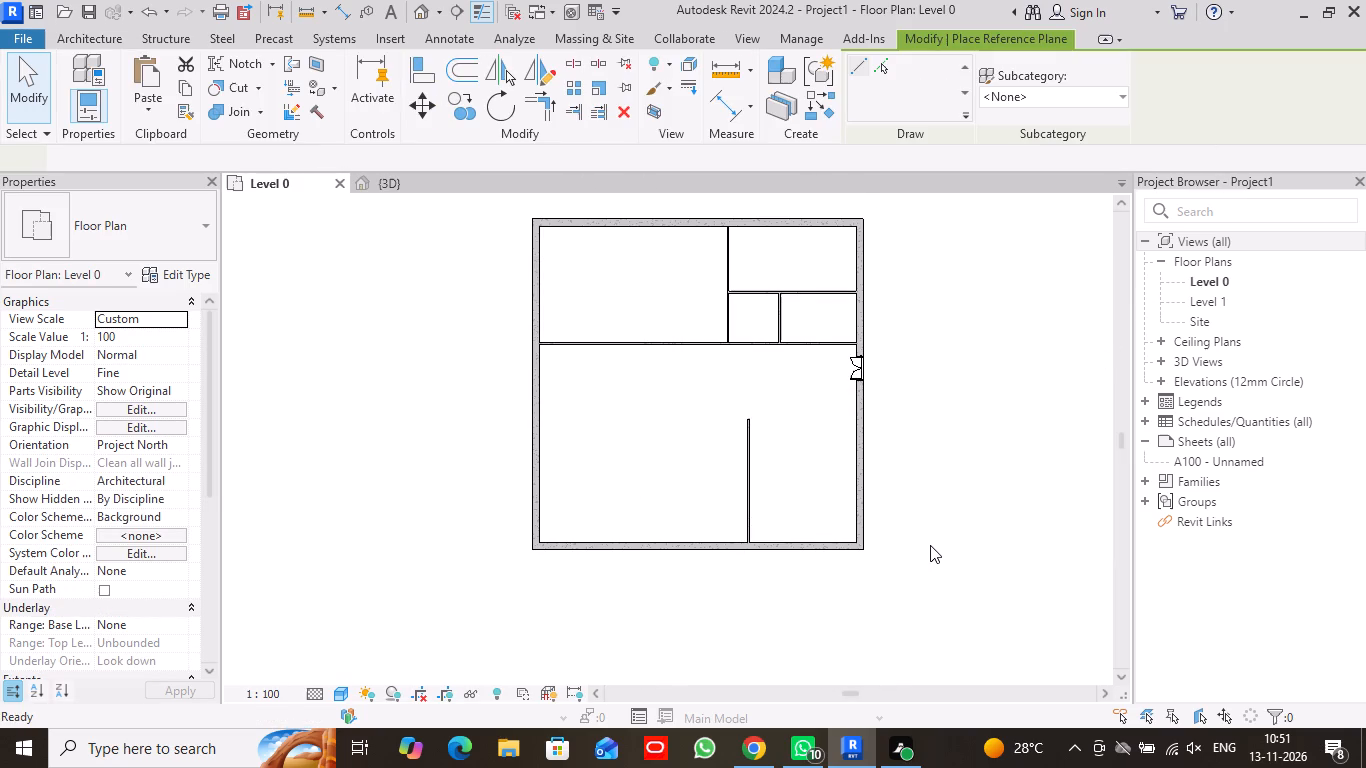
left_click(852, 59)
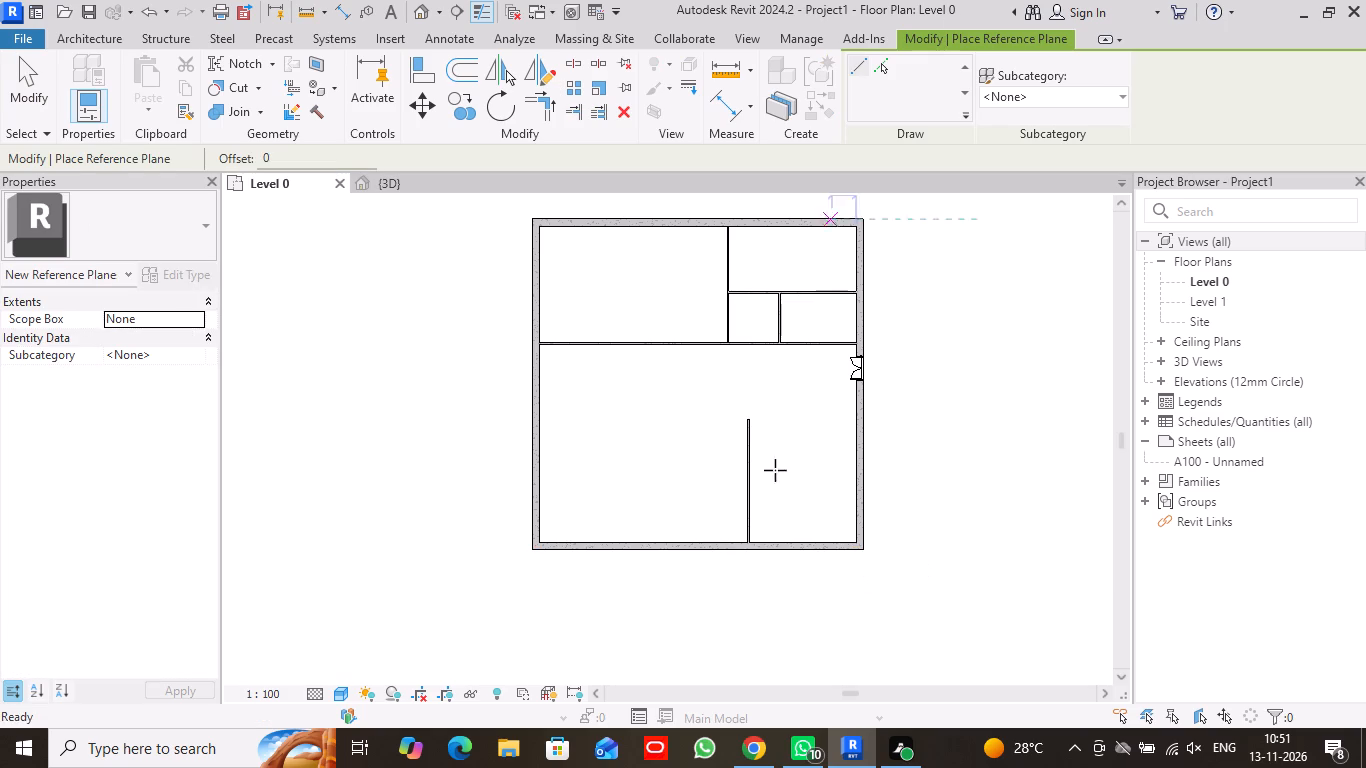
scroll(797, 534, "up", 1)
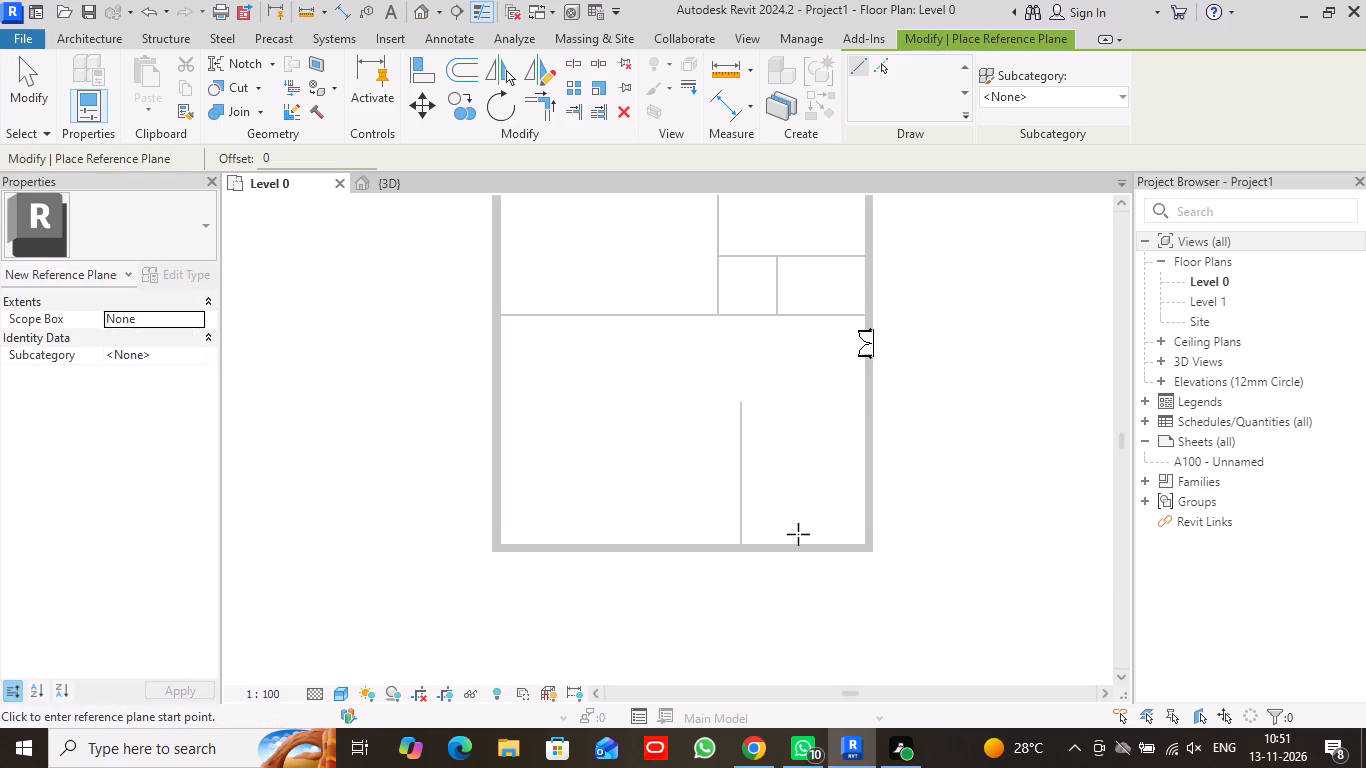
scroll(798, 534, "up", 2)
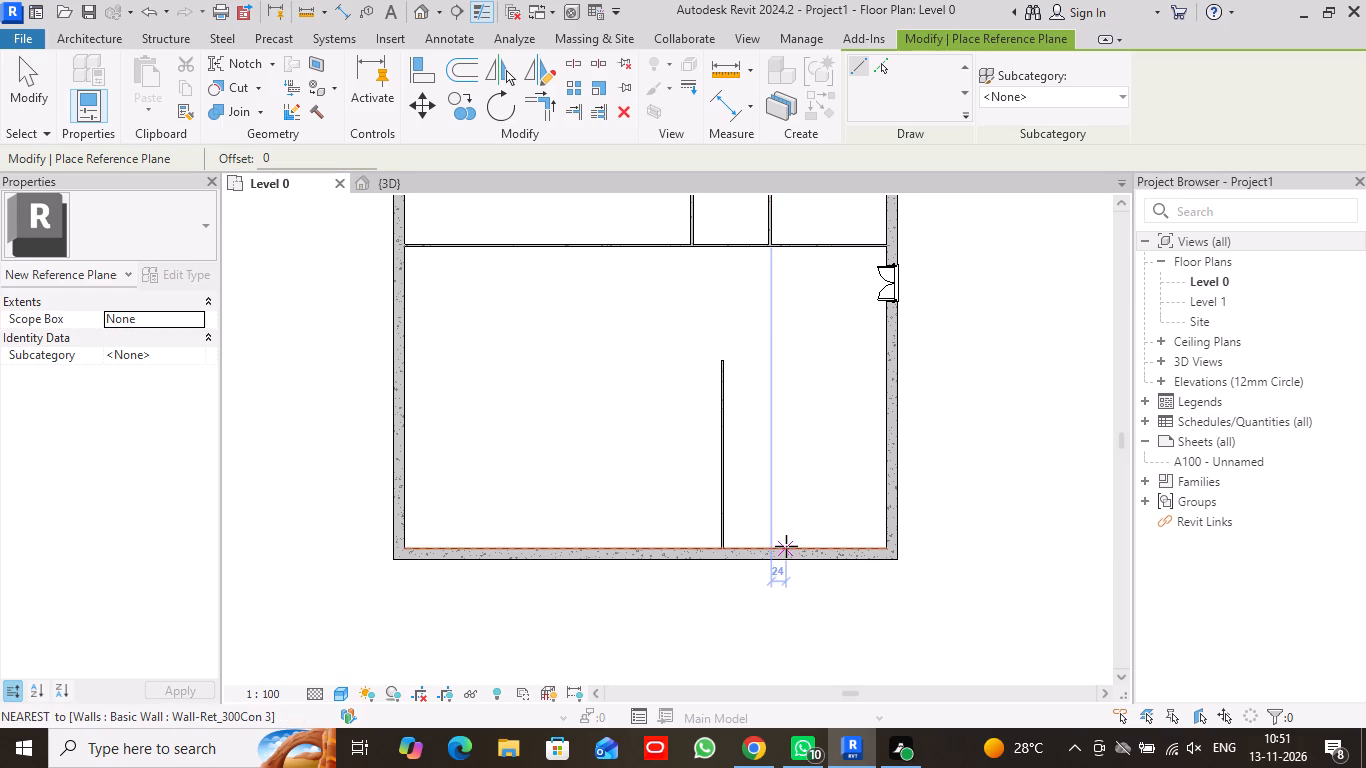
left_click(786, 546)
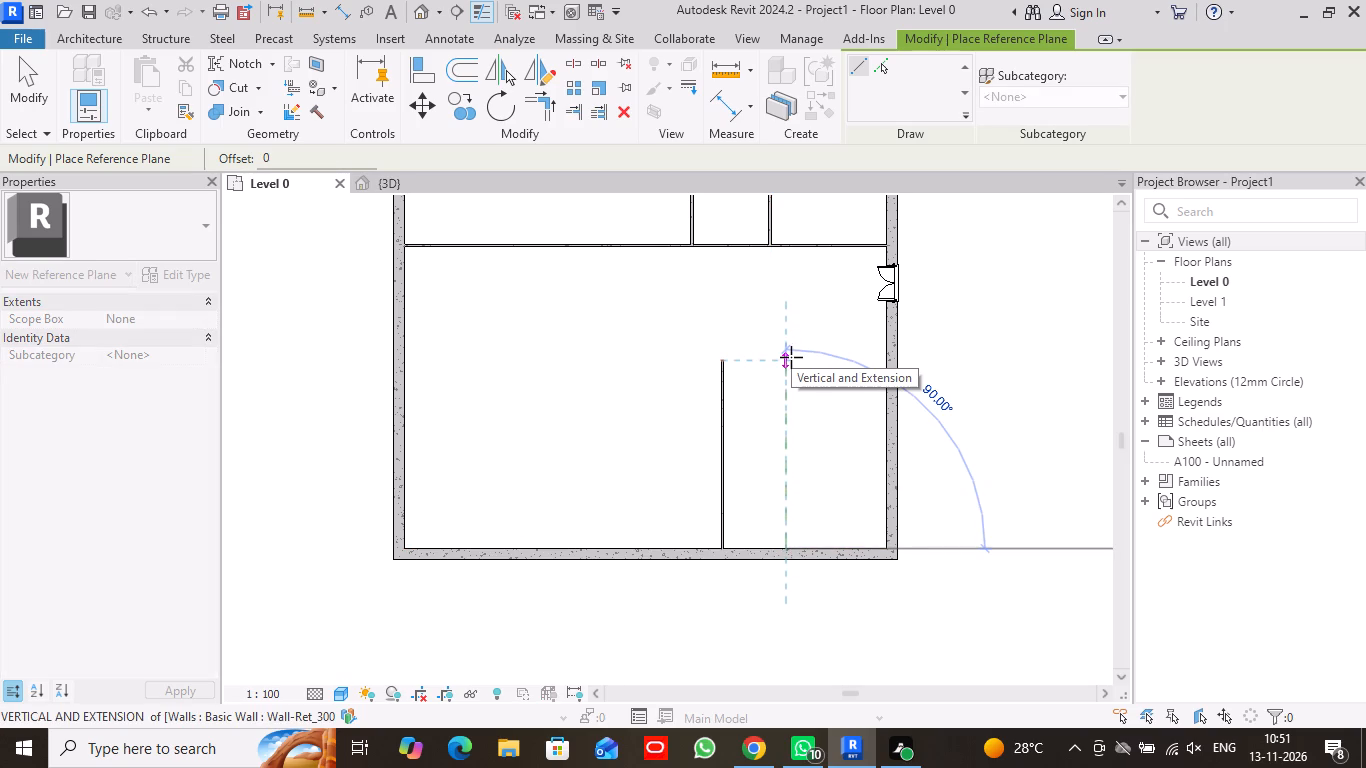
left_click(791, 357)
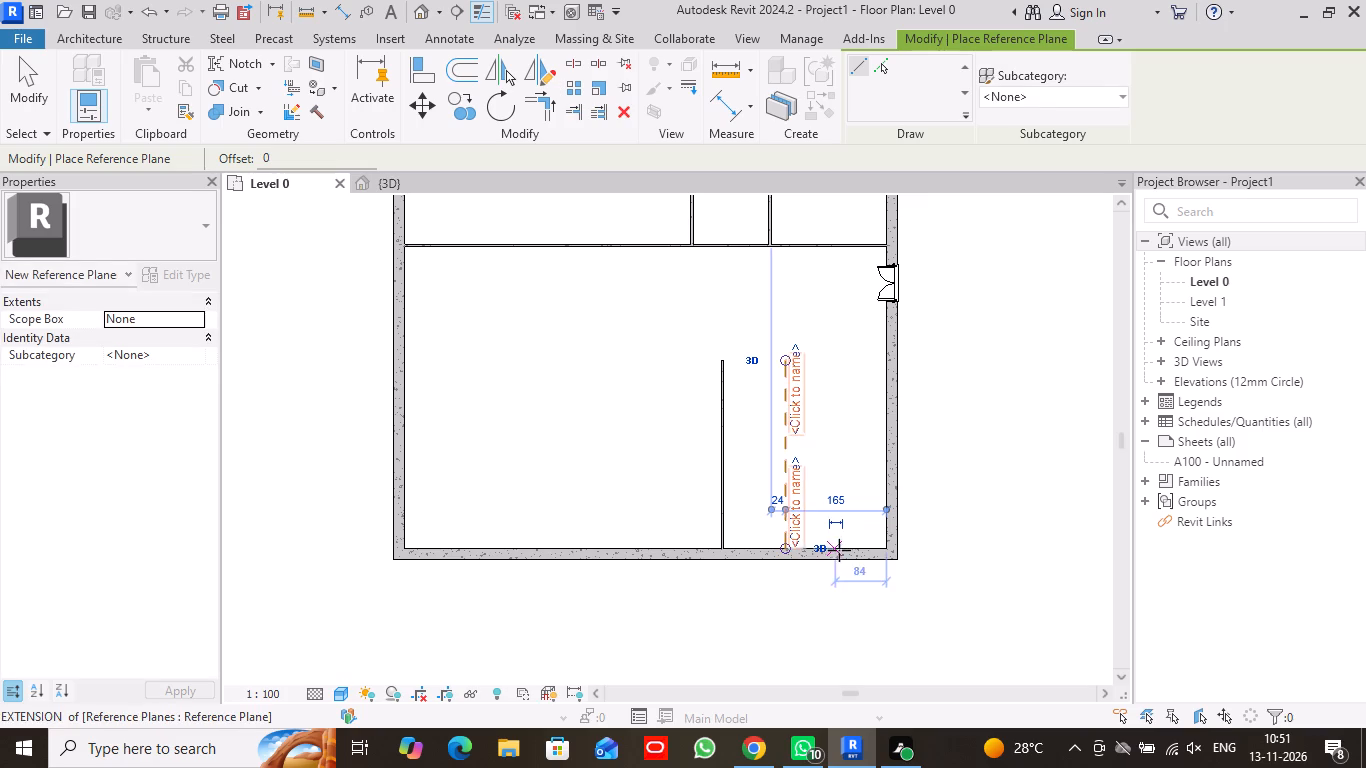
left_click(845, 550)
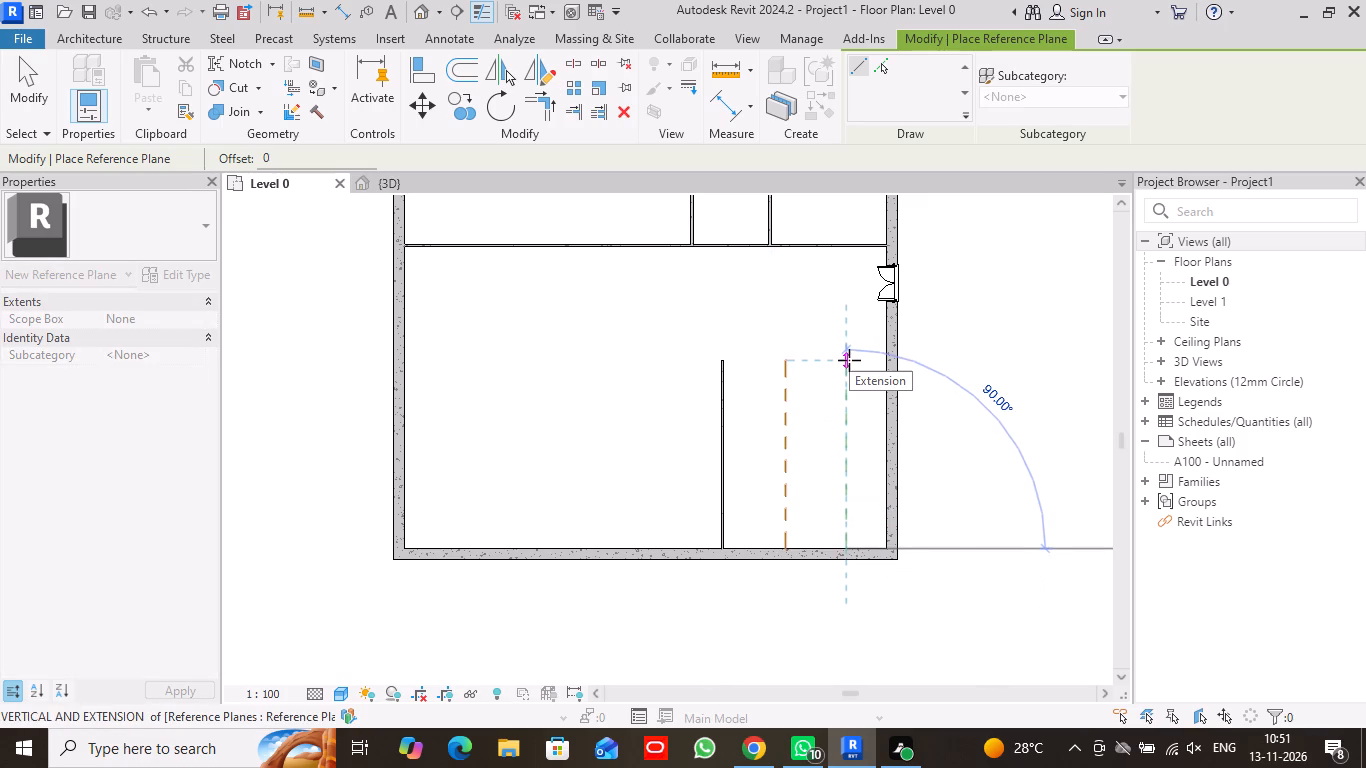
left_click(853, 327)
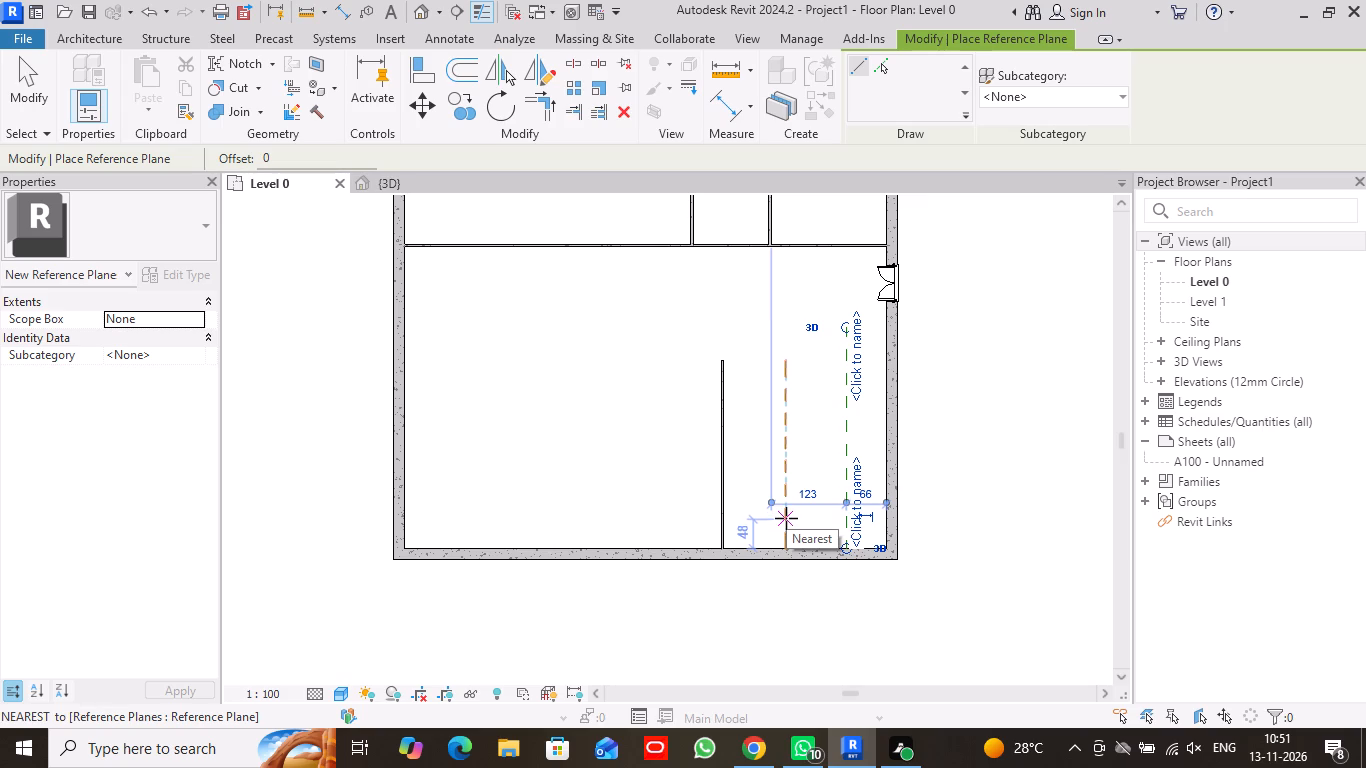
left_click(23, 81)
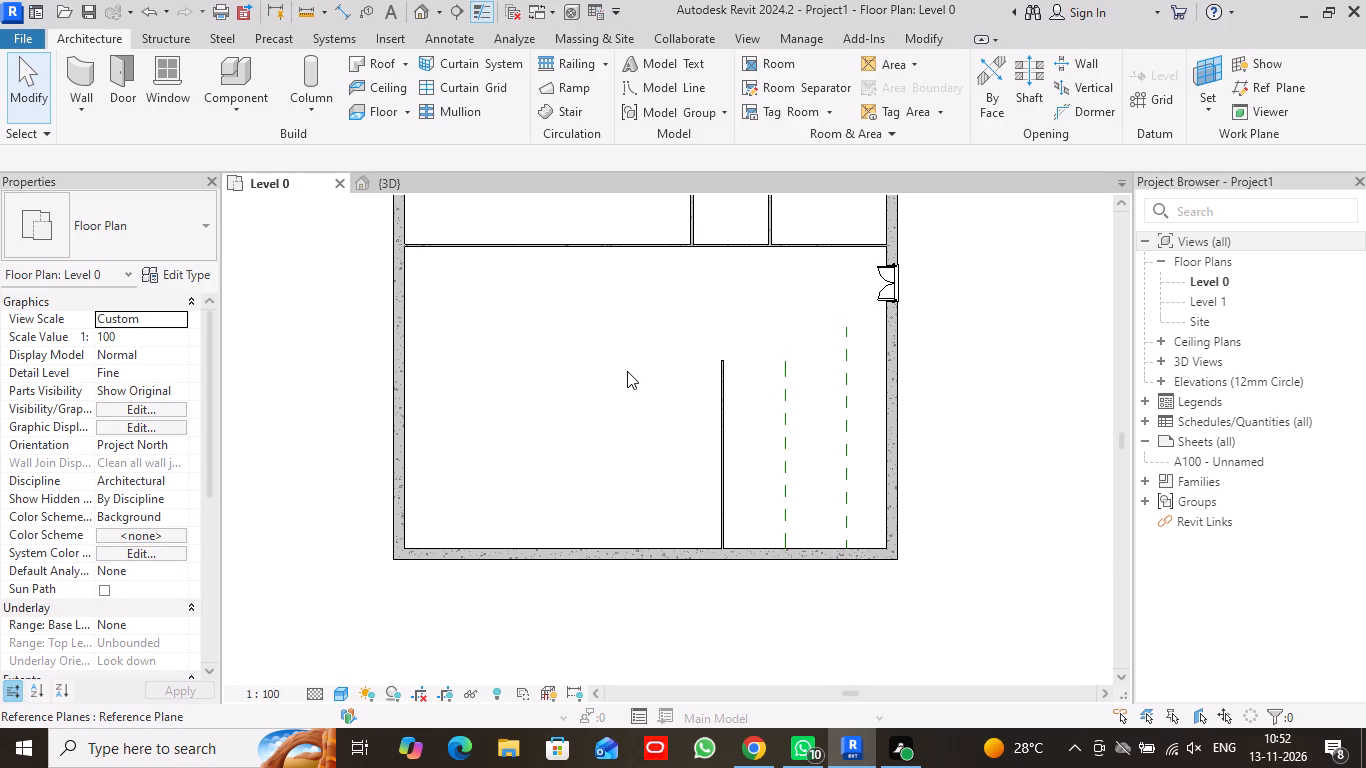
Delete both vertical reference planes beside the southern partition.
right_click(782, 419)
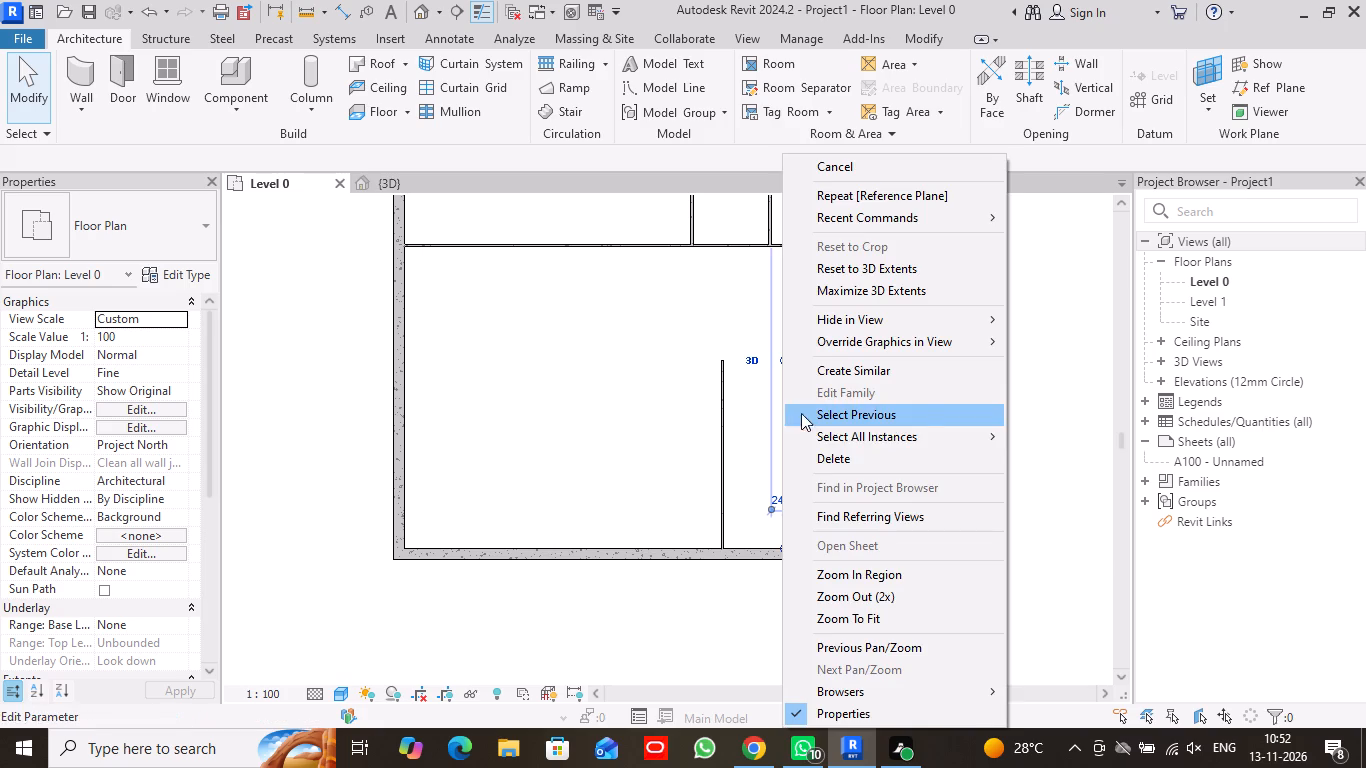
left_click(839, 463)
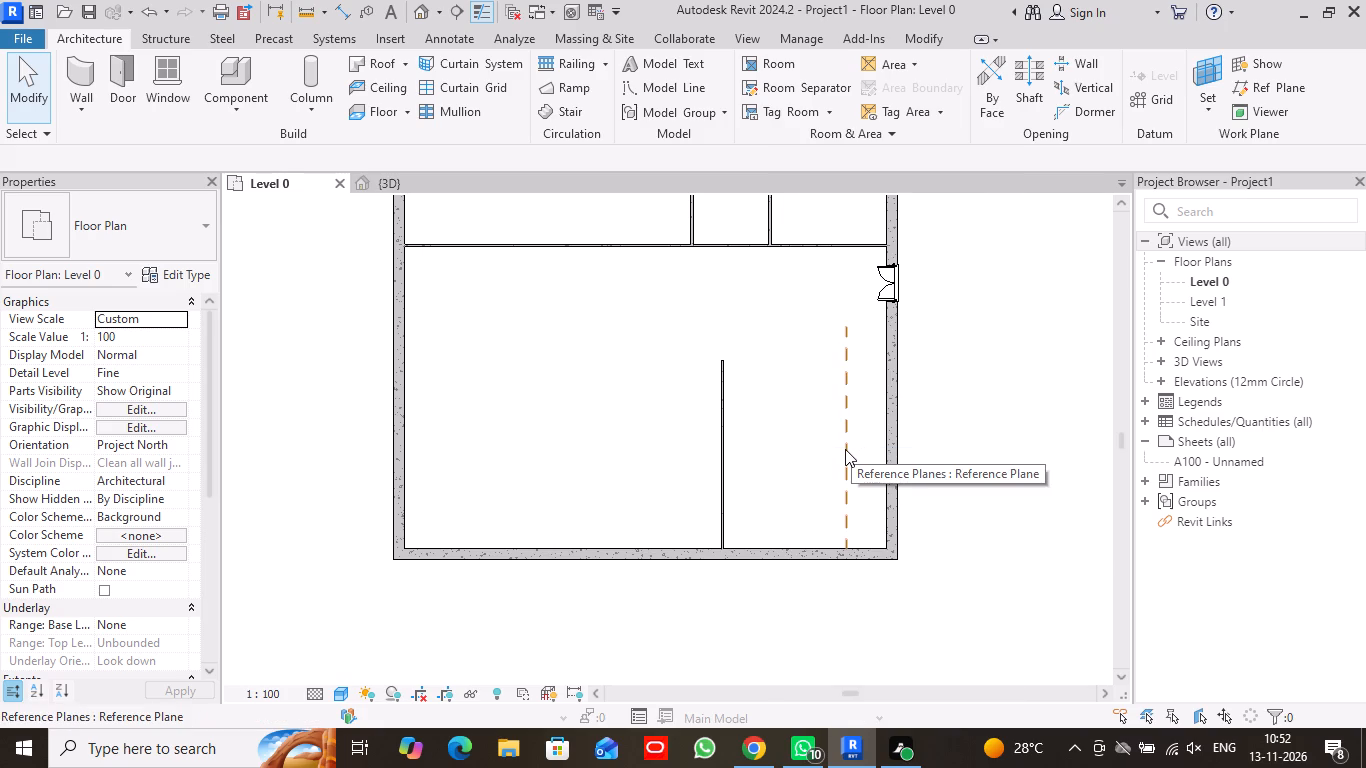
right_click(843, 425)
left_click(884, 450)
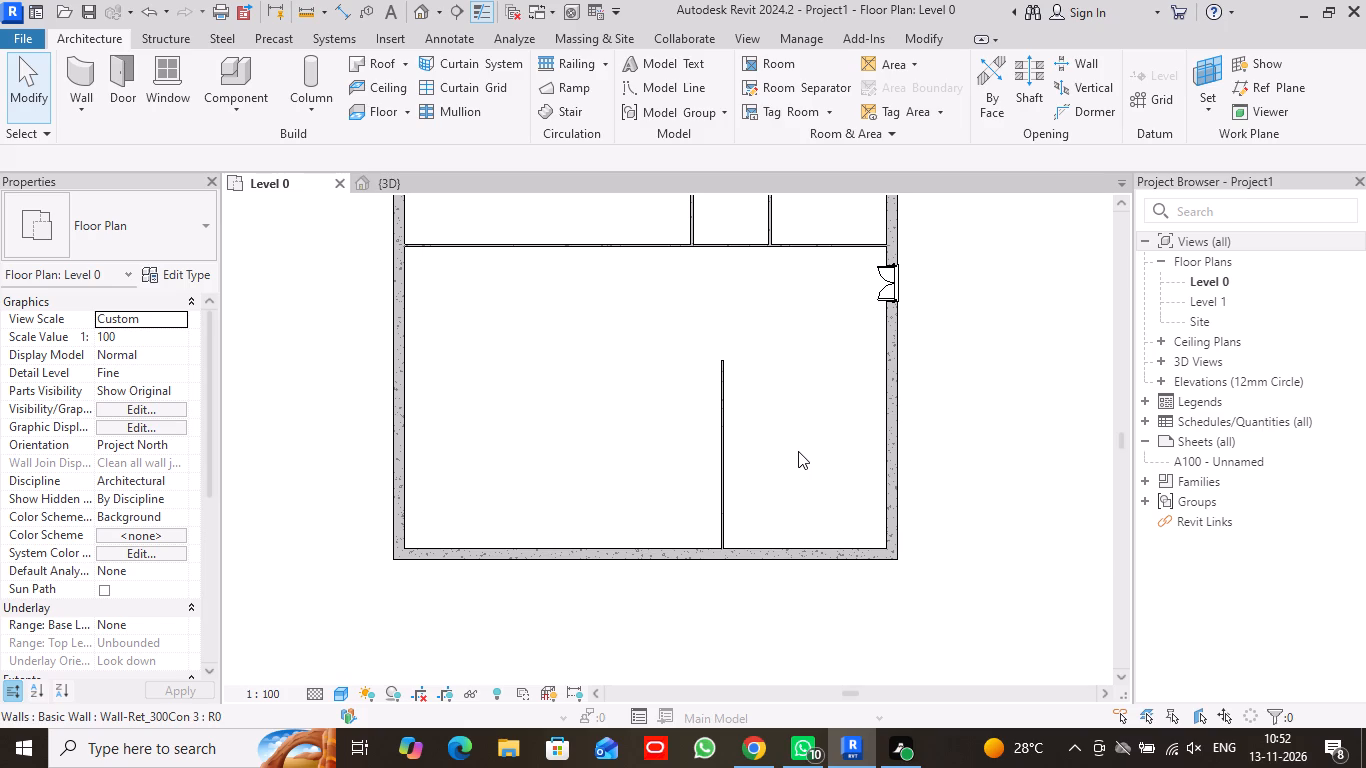
Delete the vertical partition that rises from the south wall.
right_click(719, 474)
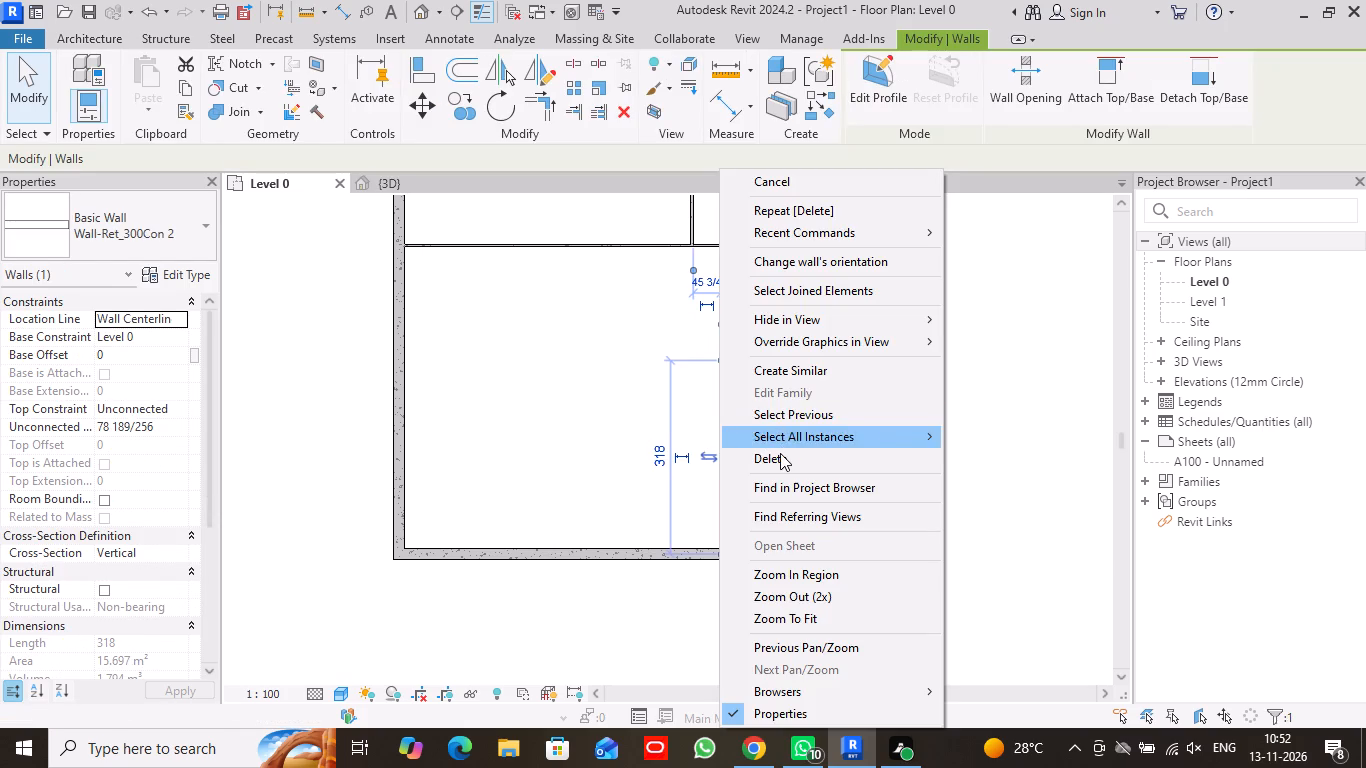
left_click(780, 453)
Draw an L-shaped Wall-Ret_300Con wall from the south wall near the southeast corner, about 138 inches north and 96 inches east.
left_click(70, 67)
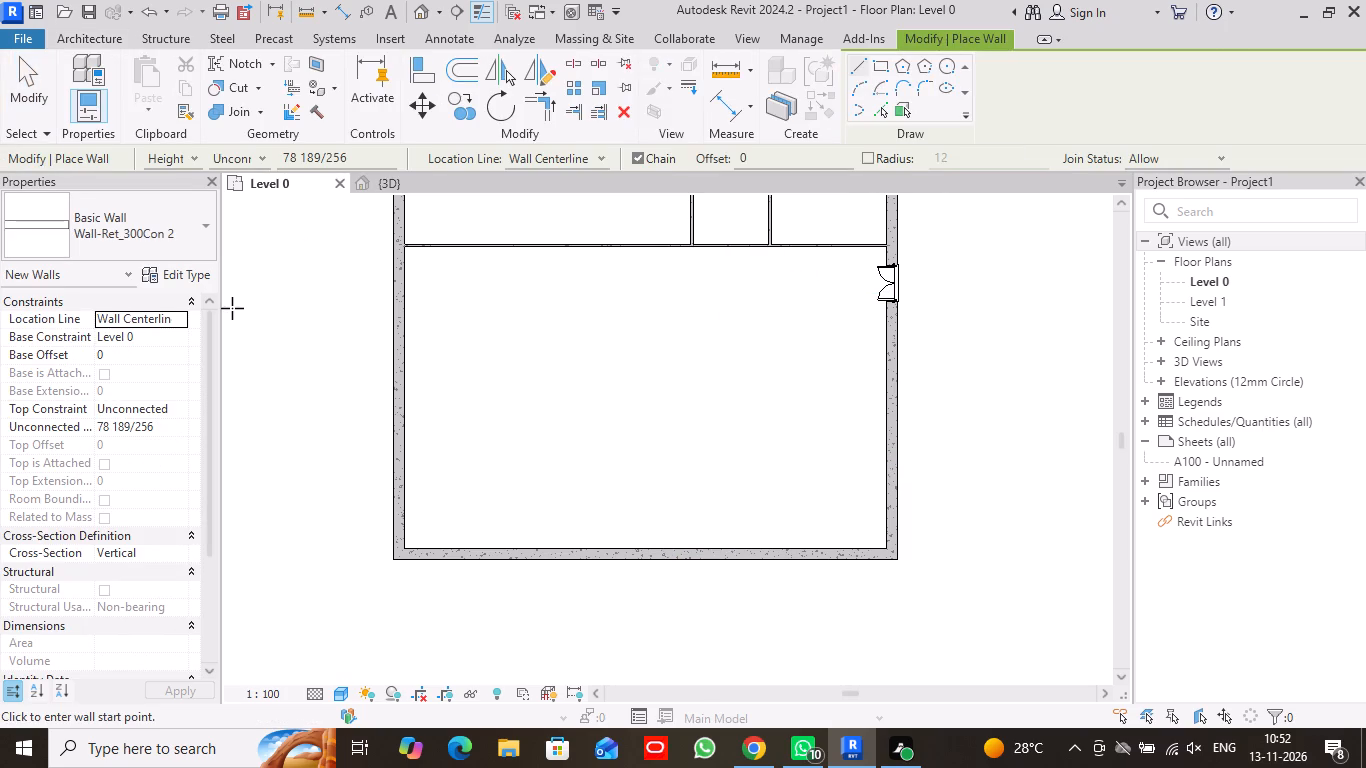
left_click(205, 227)
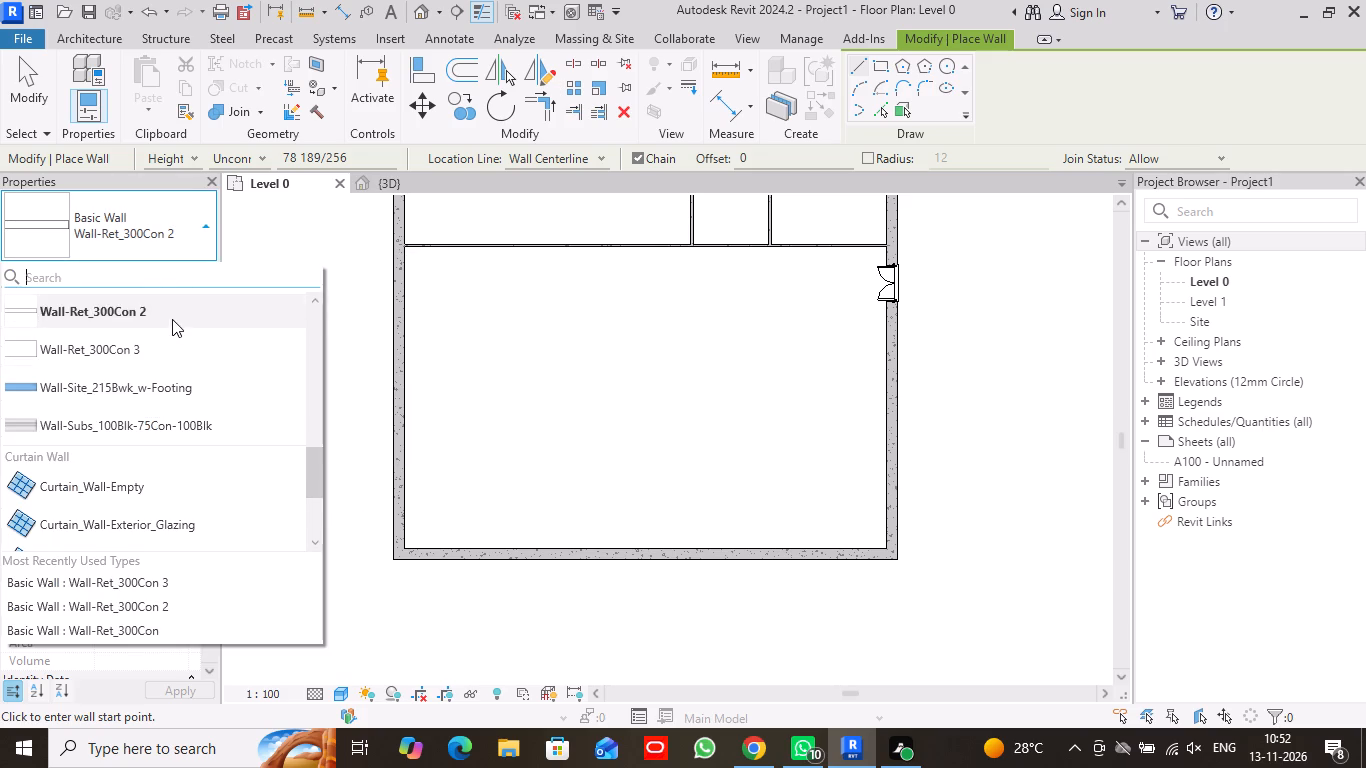
scroll(172, 319, "up", 1)
left_click(141, 375)
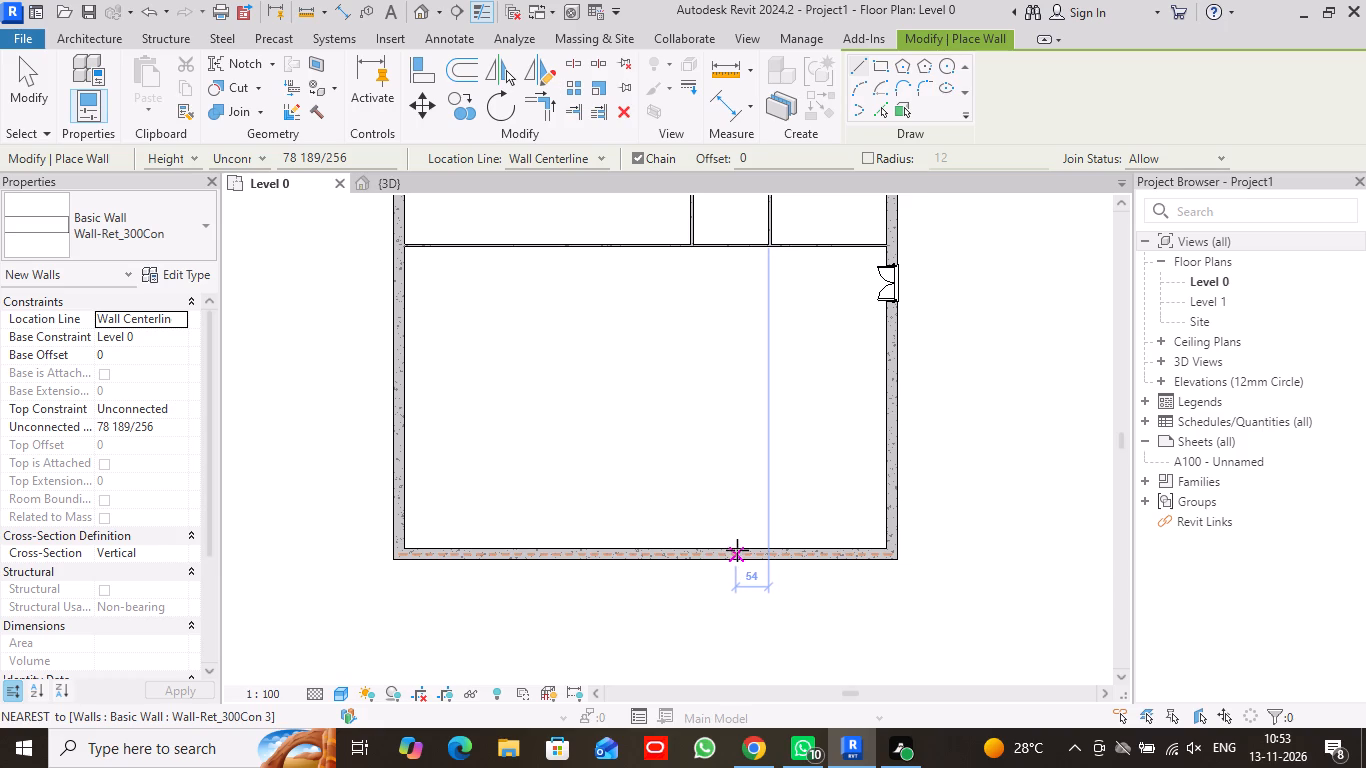
left_click(737, 554)
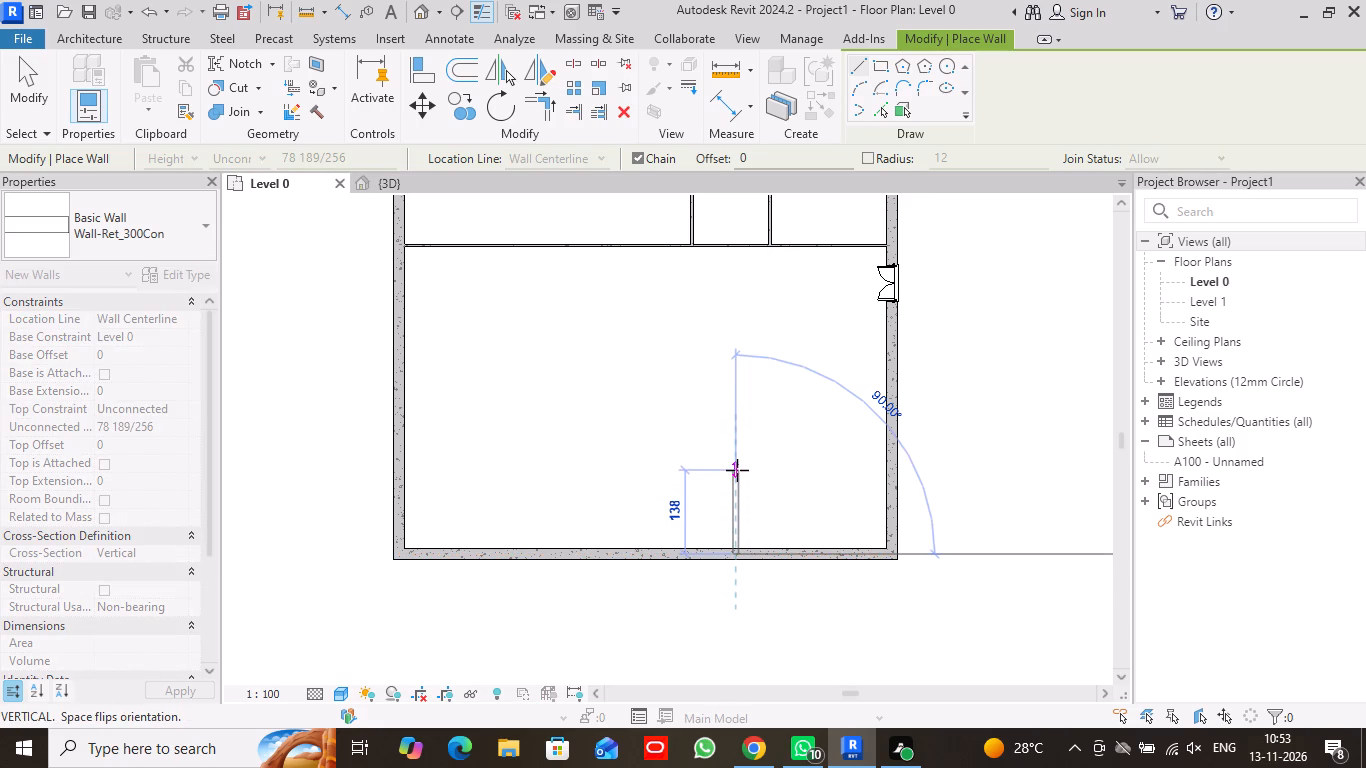
left_click(737, 470)
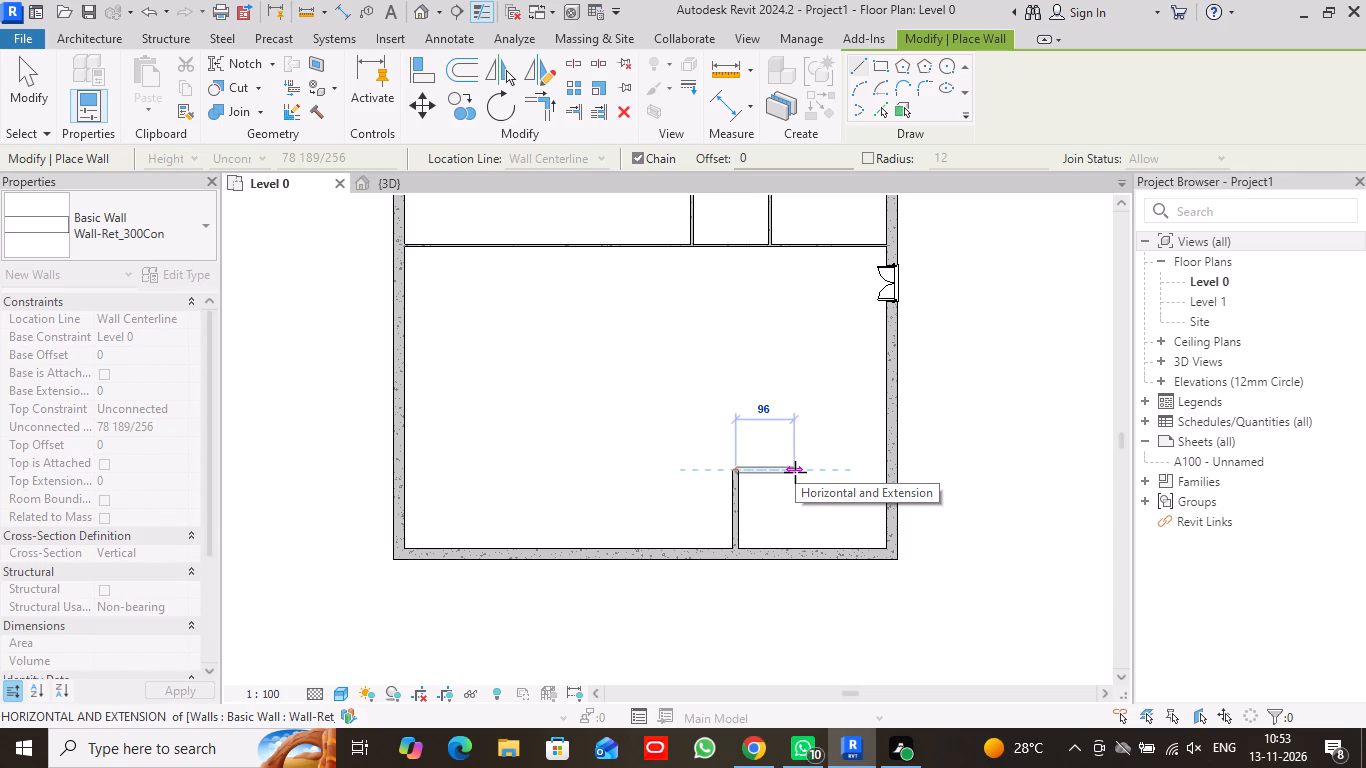
left_click(795, 472)
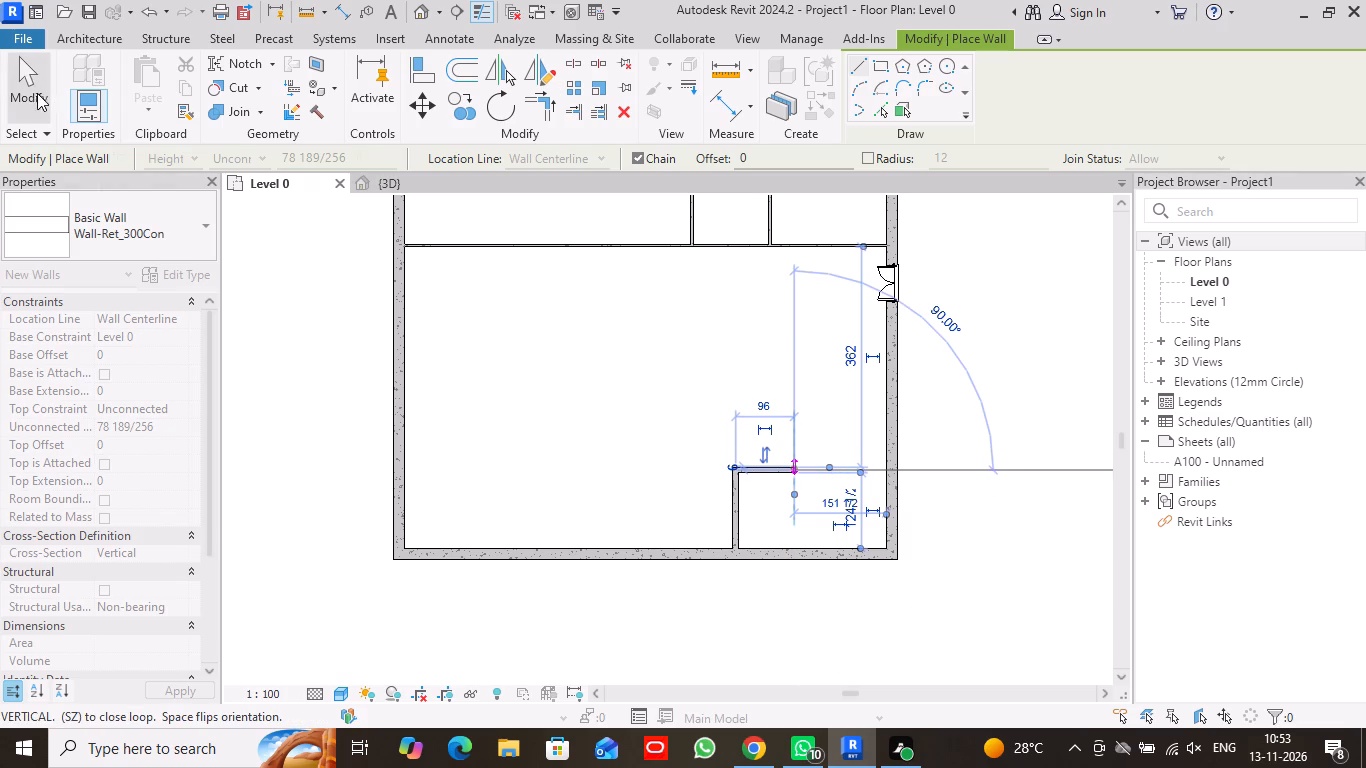
left_click(29, 93)
Turn on shadows in the Level 0 floor plan.
scroll(627, 340, "down", 2)
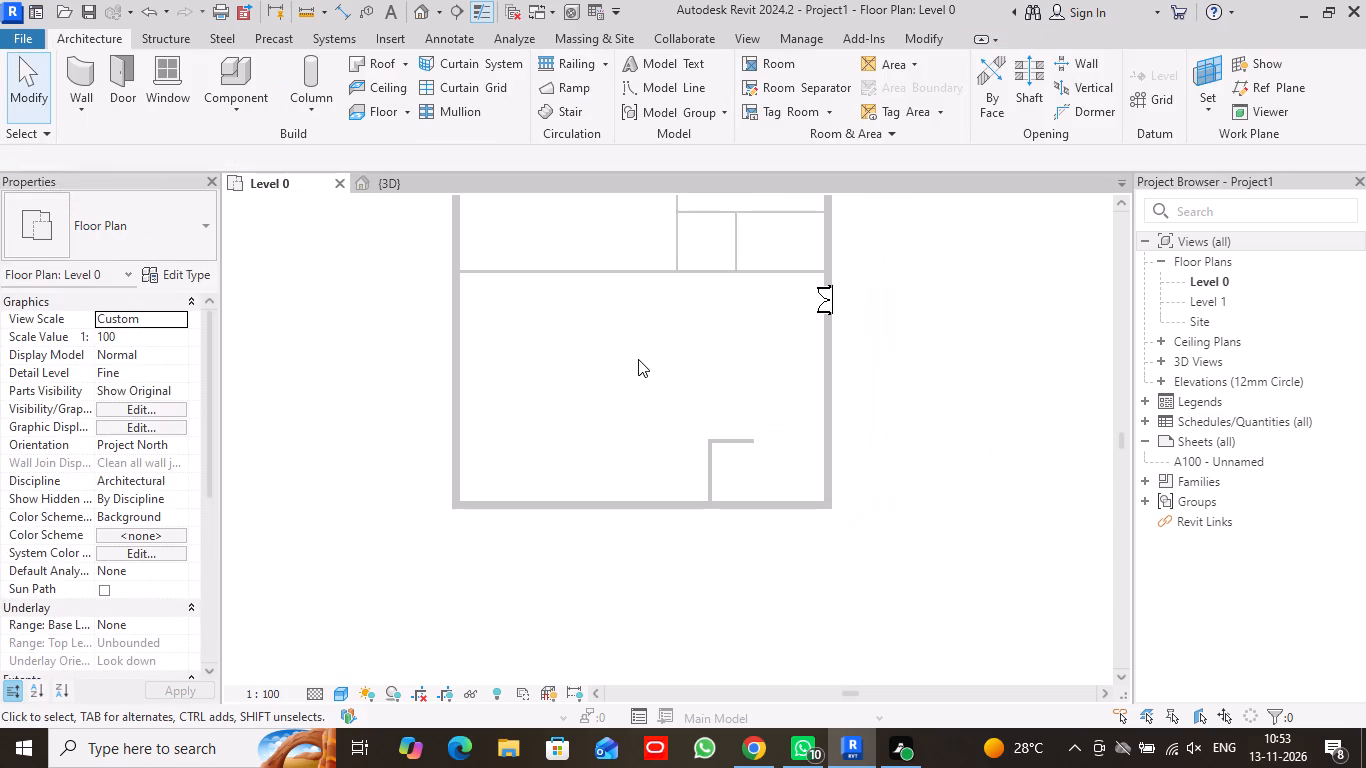
middle_click_drag(638, 357, 659, 439)
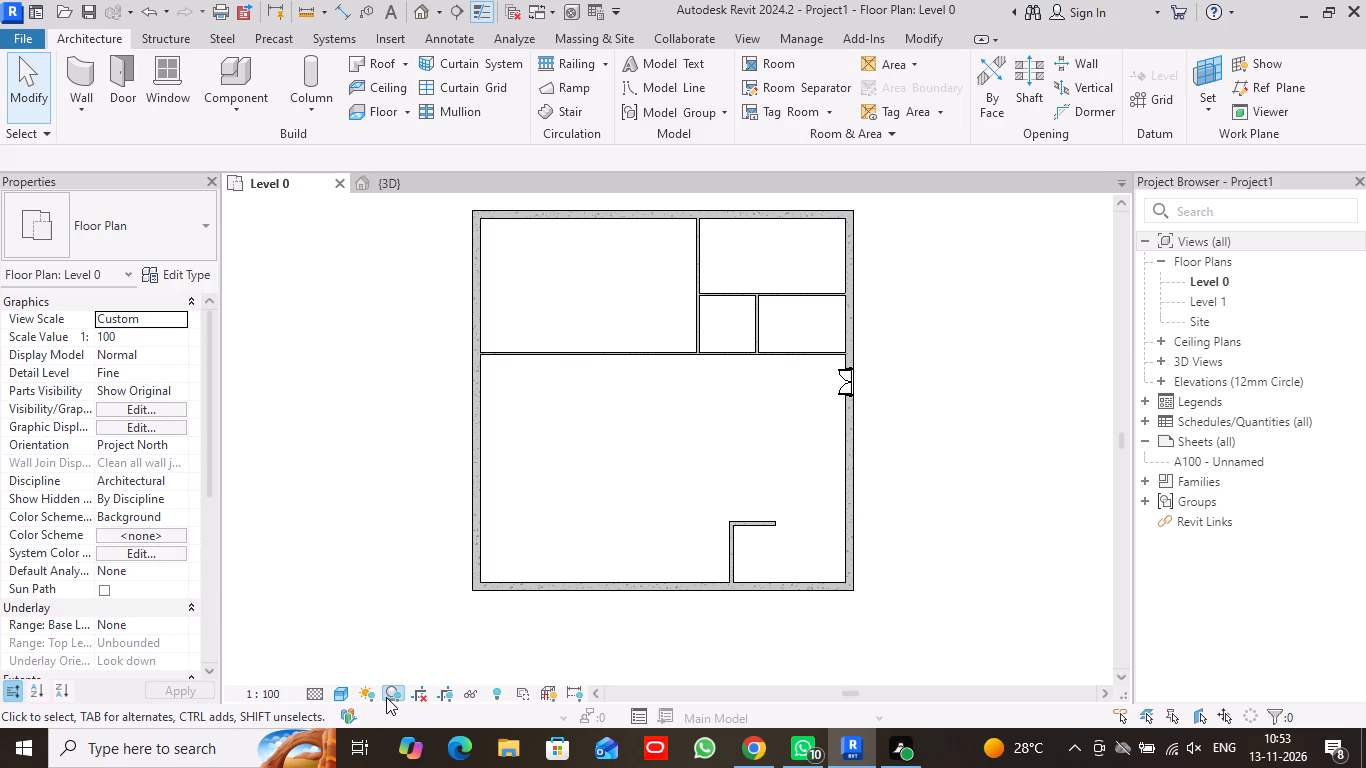
left_click(387, 691)
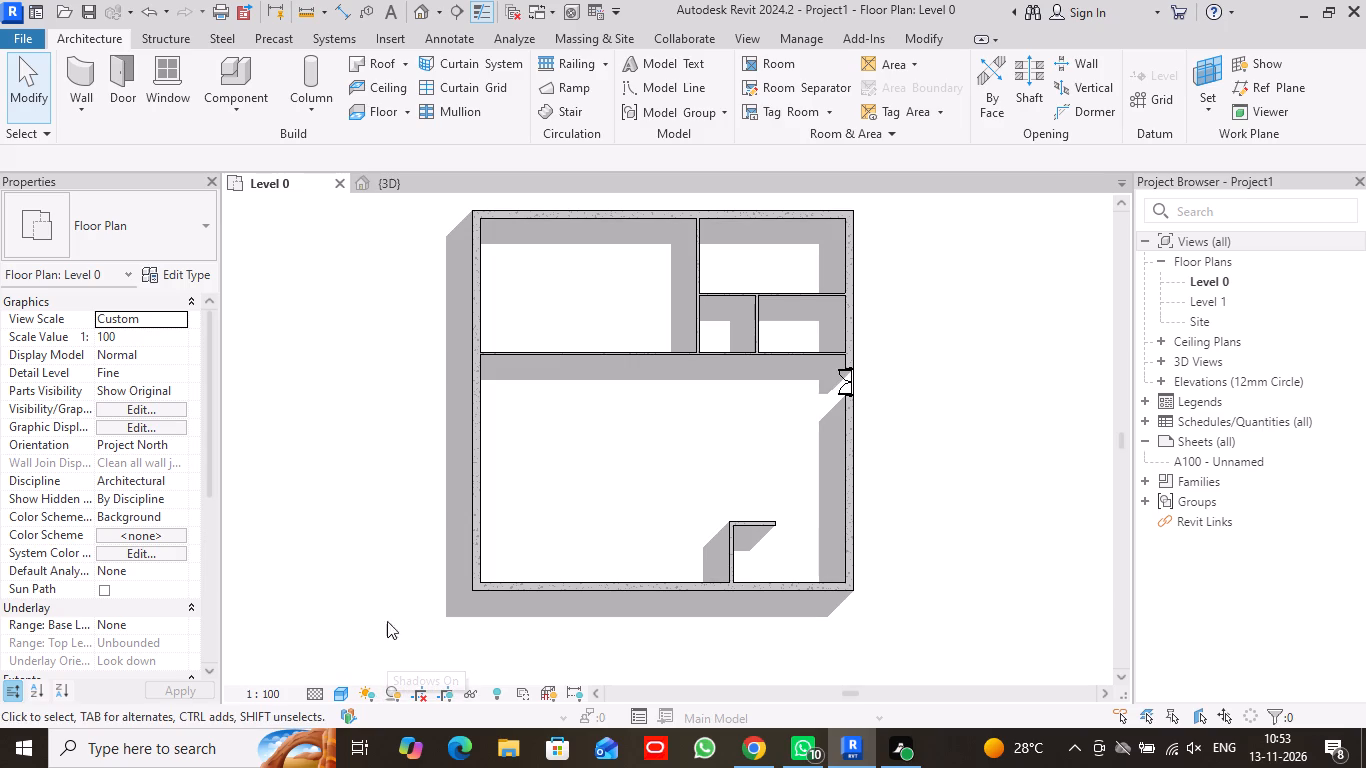
middle_click_drag(579, 502, 580, 536)
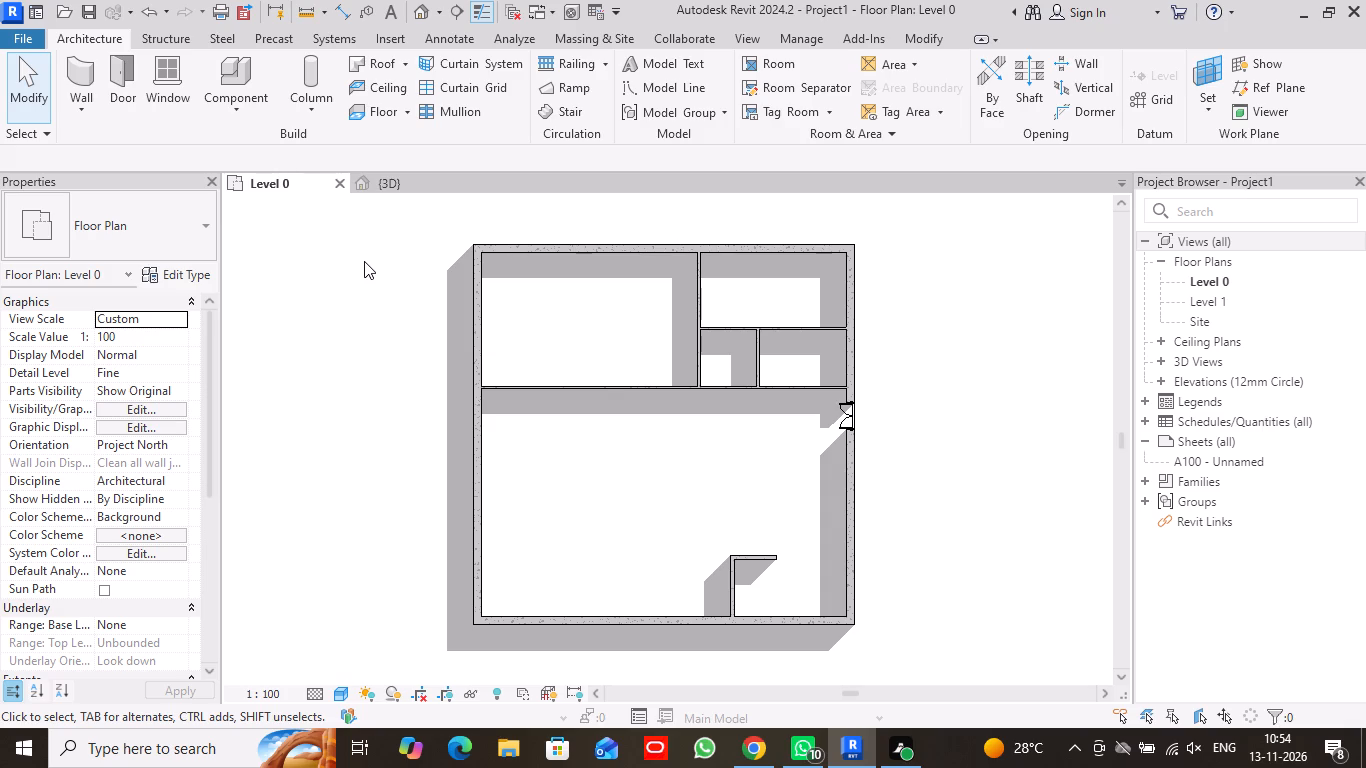
scroll(566, 475, "down", 1)
scroll(568, 475, "up", 1)
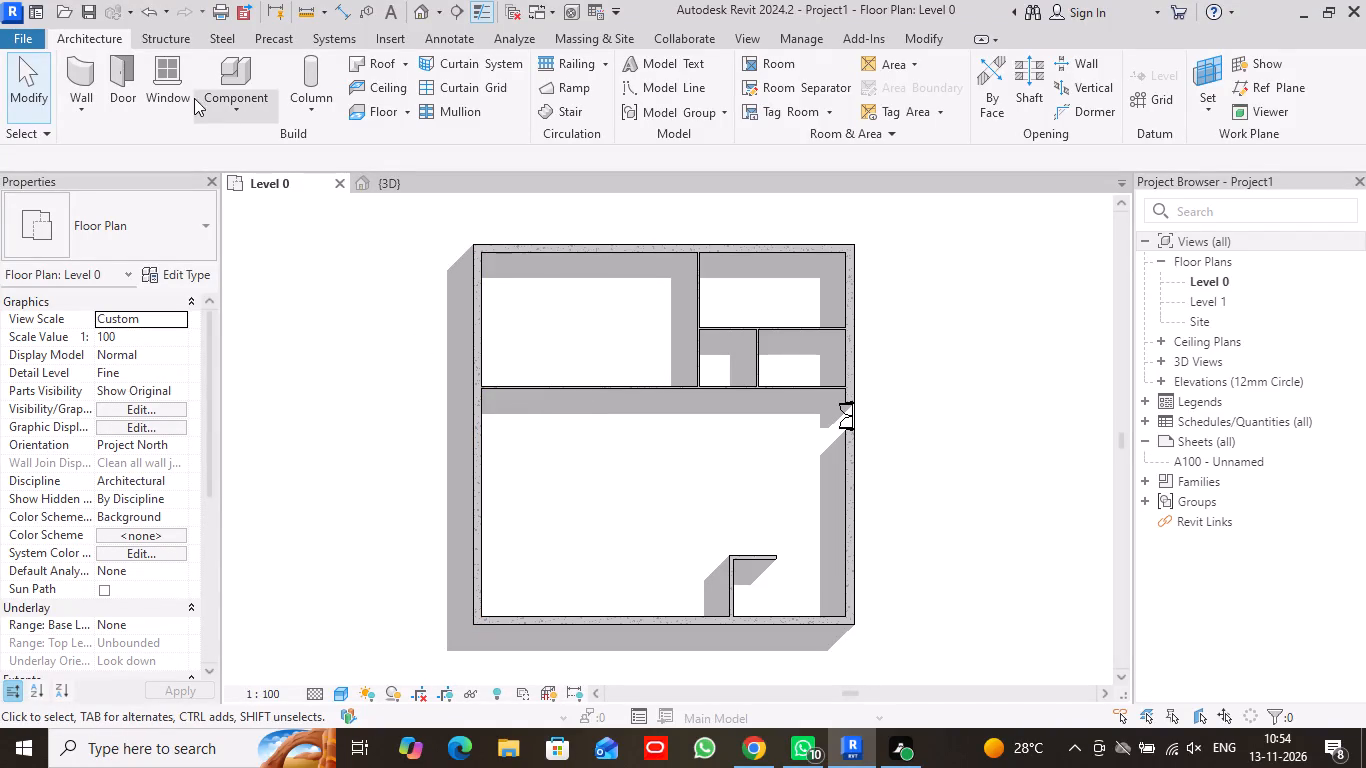
Load the Bed-Box family from the Beds folder of the US Furniture library for component placement.
left_click(245, 118)
left_click(278, 151)
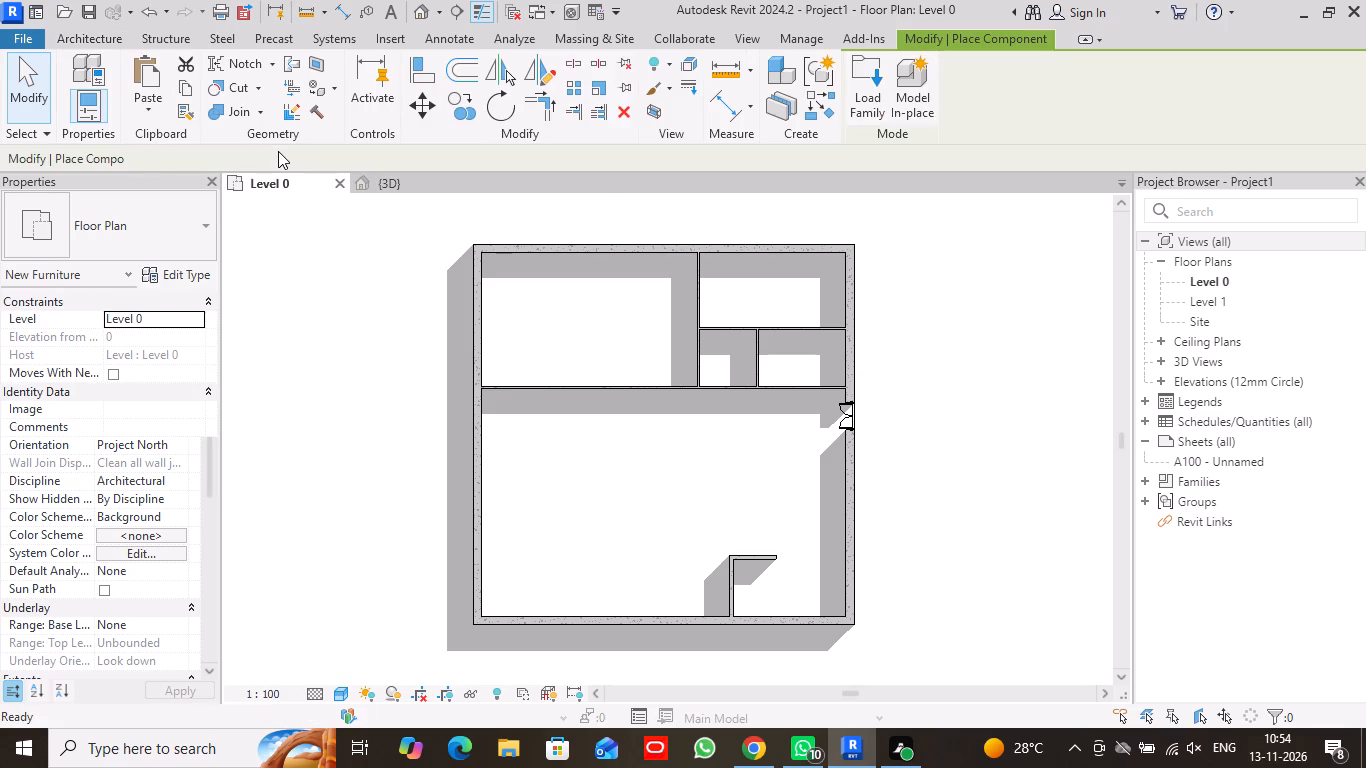
left_click(853, 79)
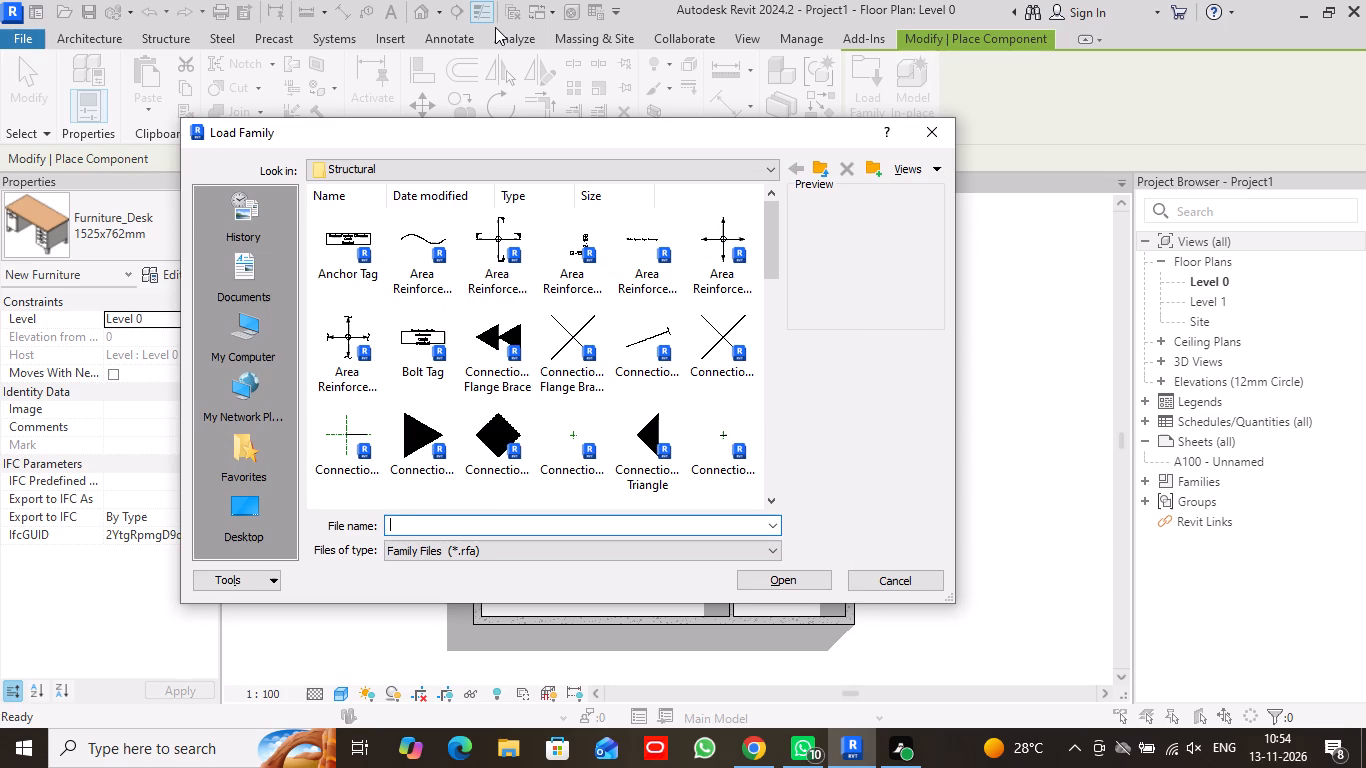
left_click(822, 169)
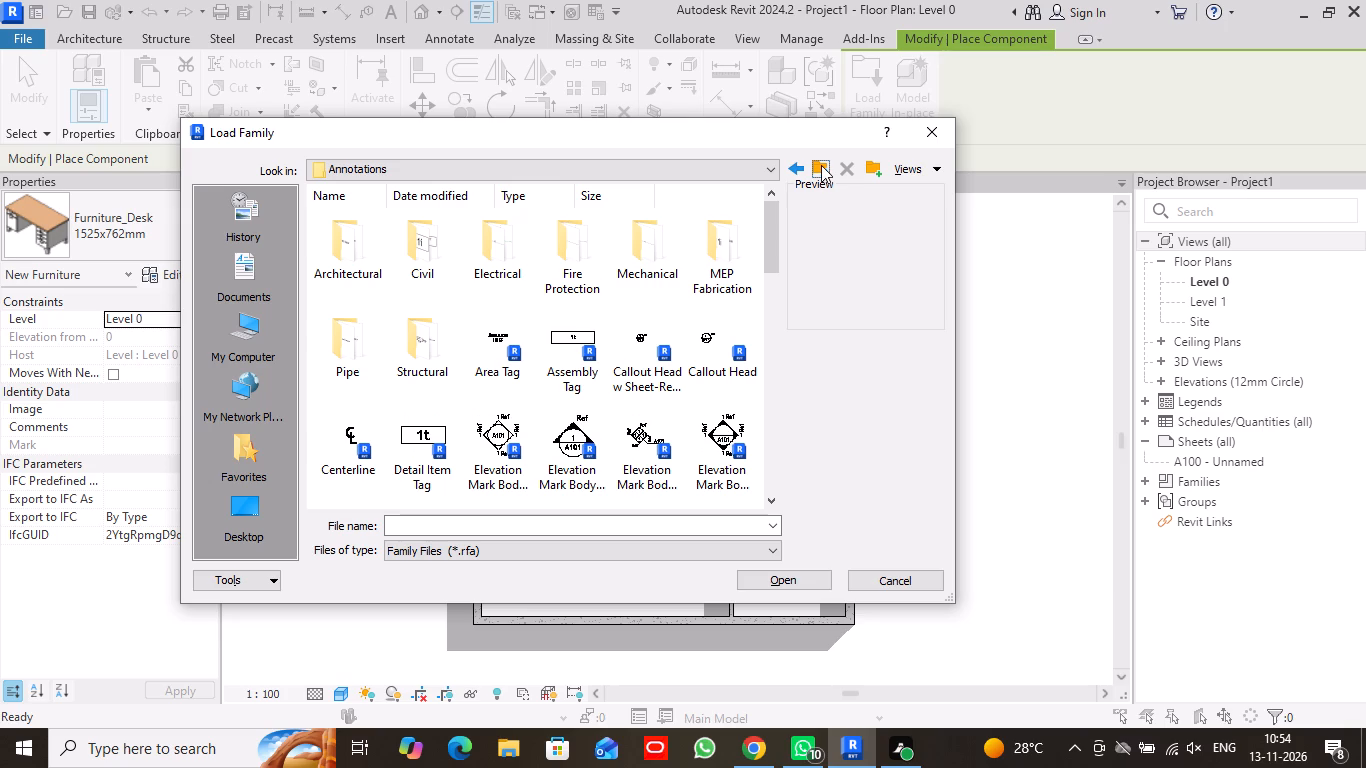
left_click(336, 268)
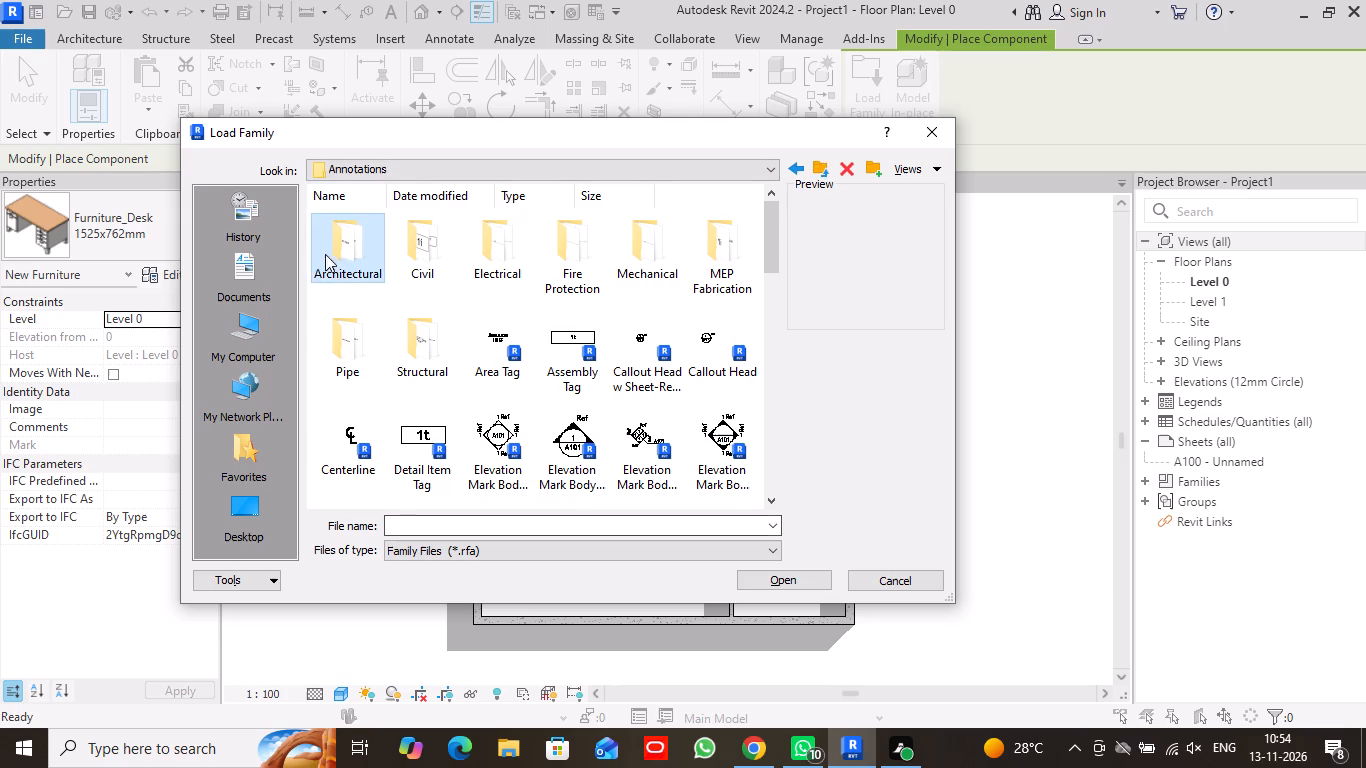
double_click(338, 252)
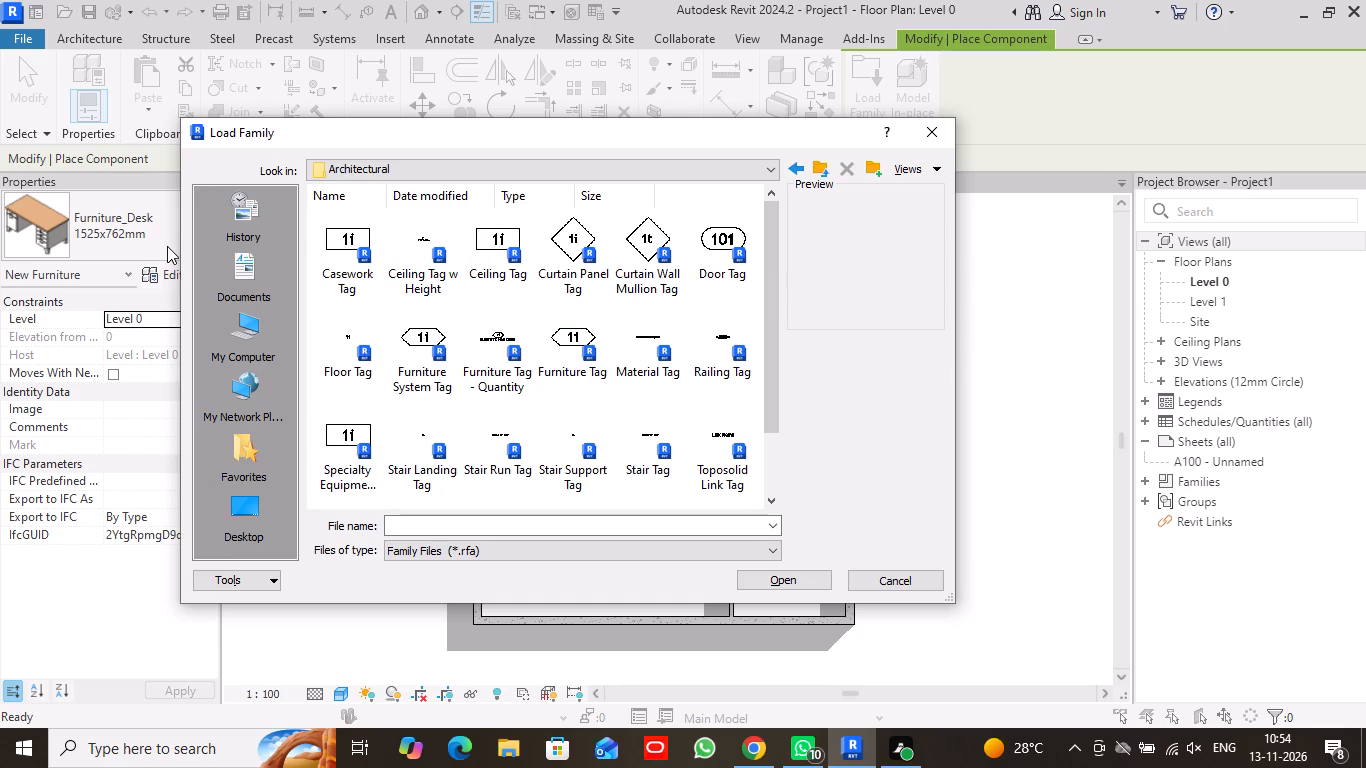
scroll(592, 338, "down", 5)
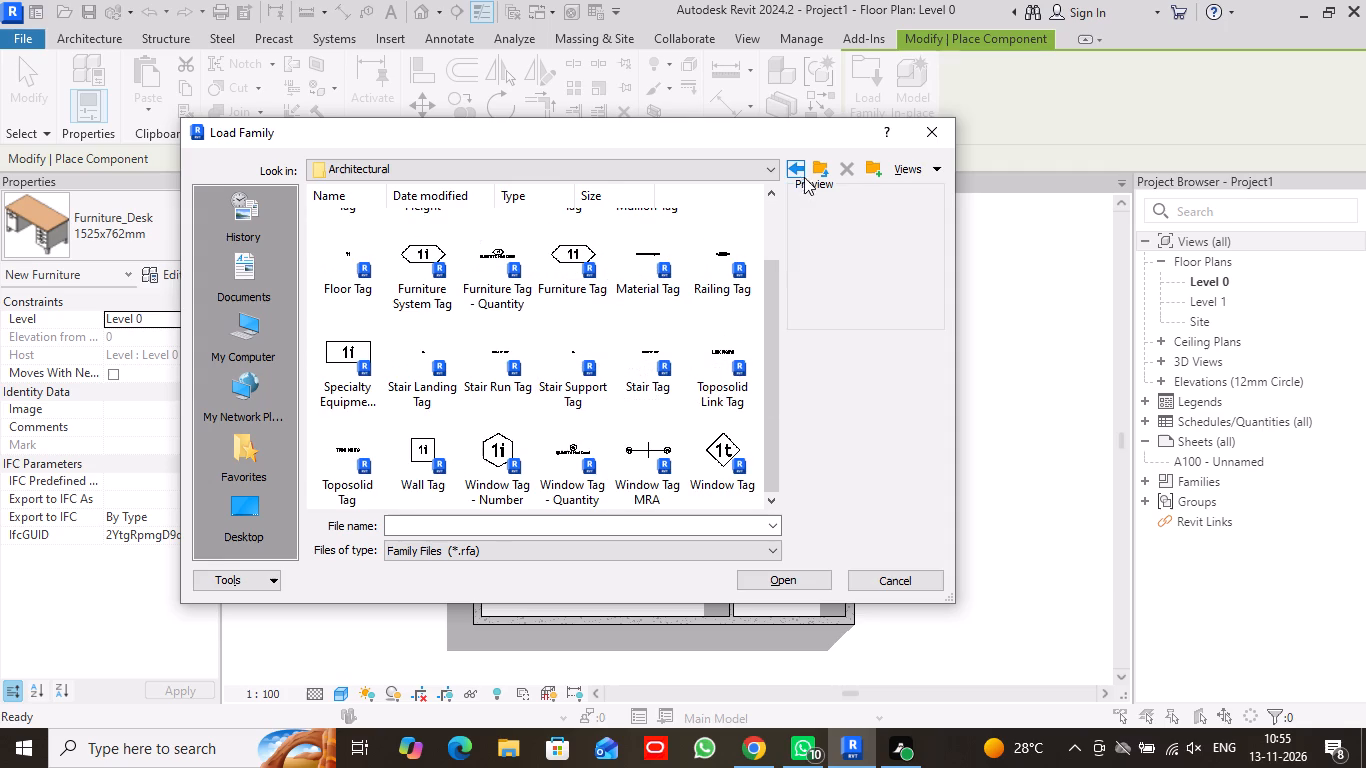
left_click(820, 171)
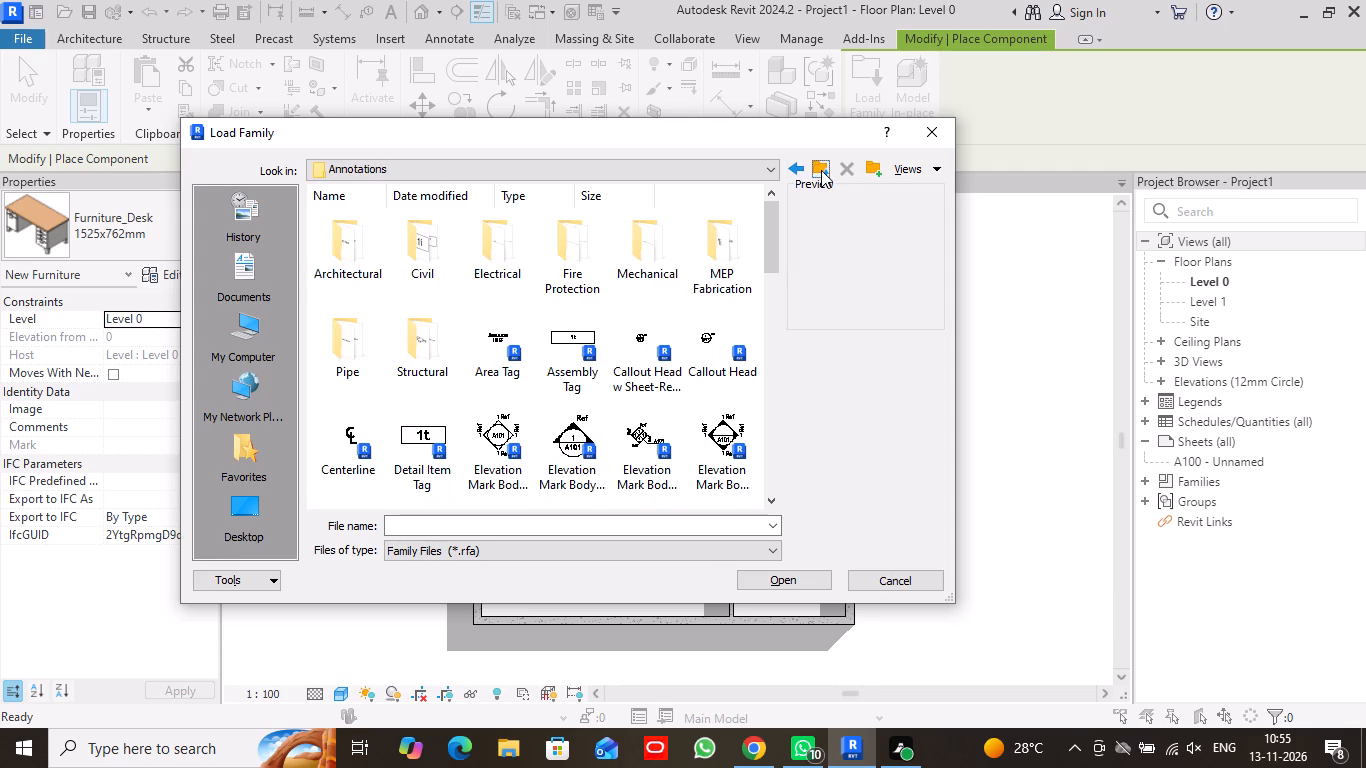
left_click(821, 170)
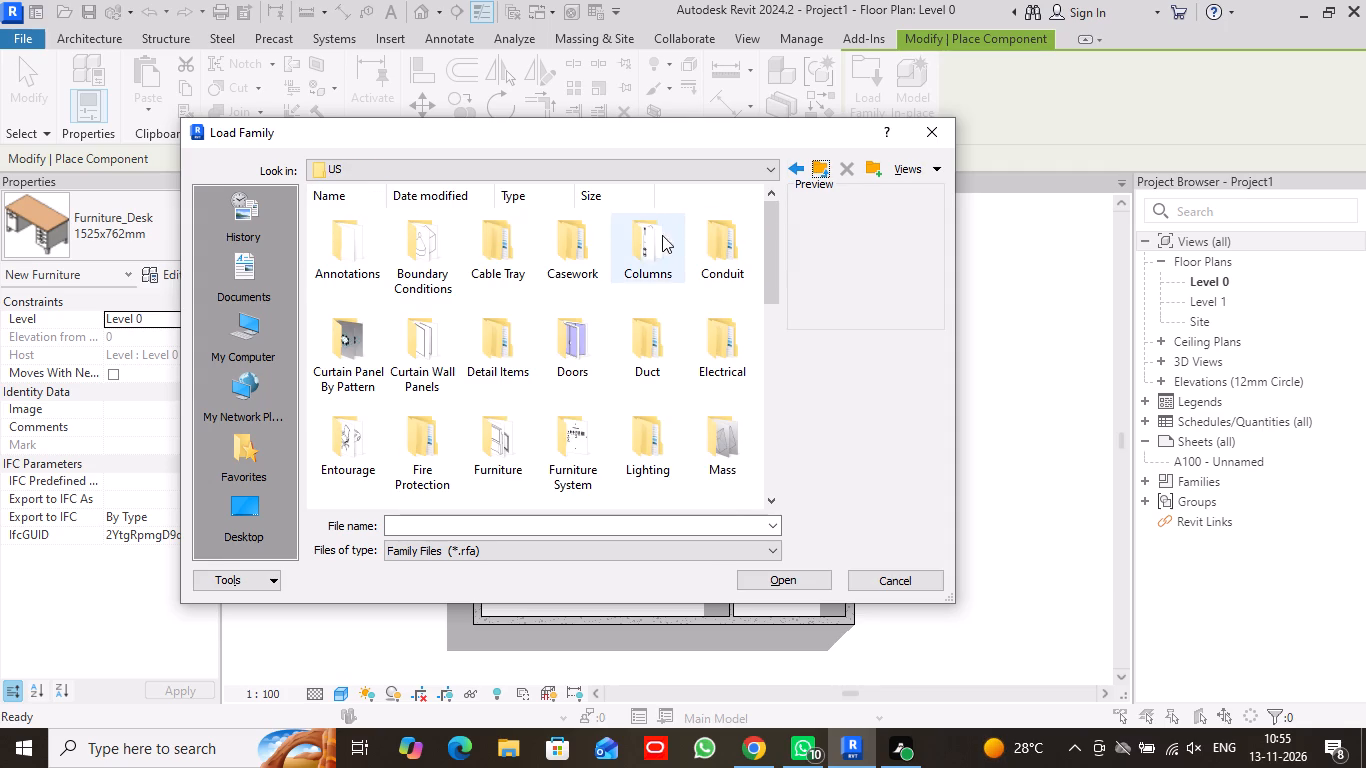
scroll(629, 257, "down", 1)
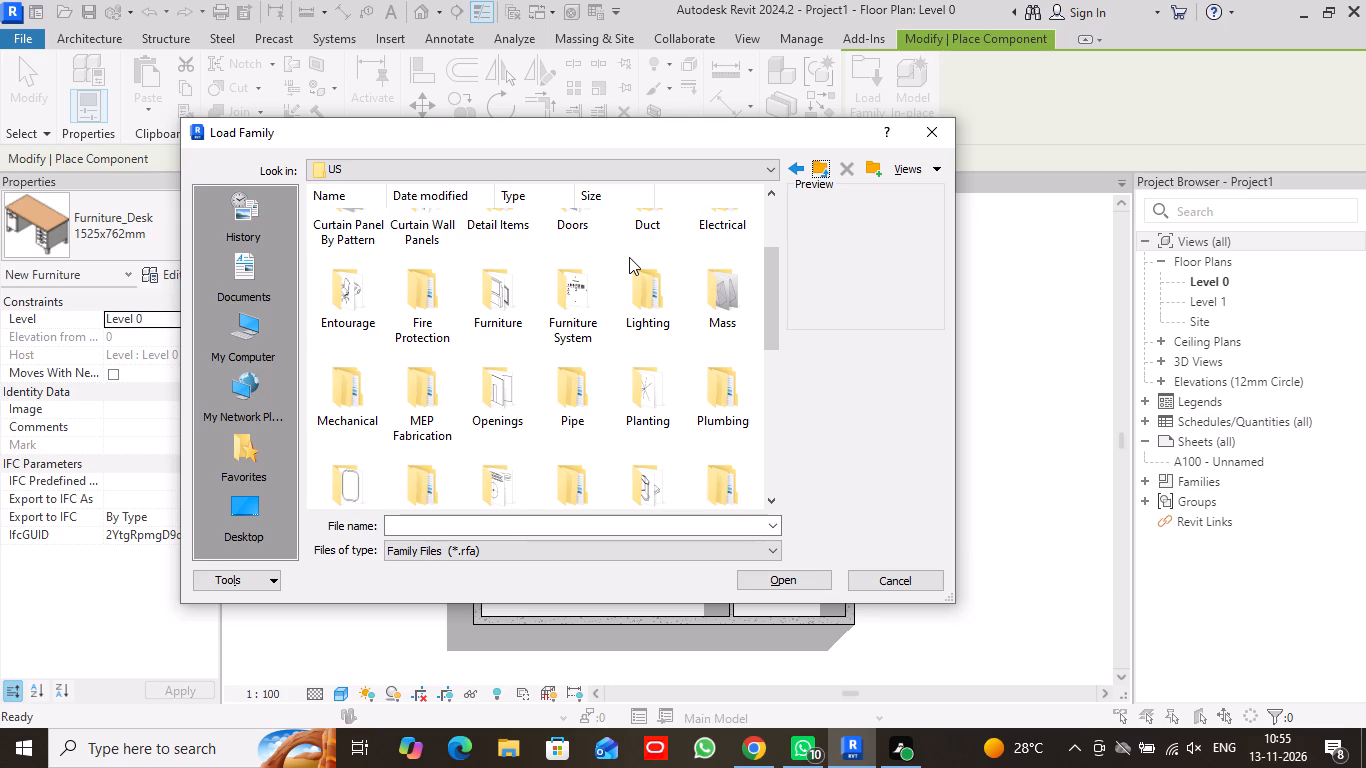
double_click(503, 289)
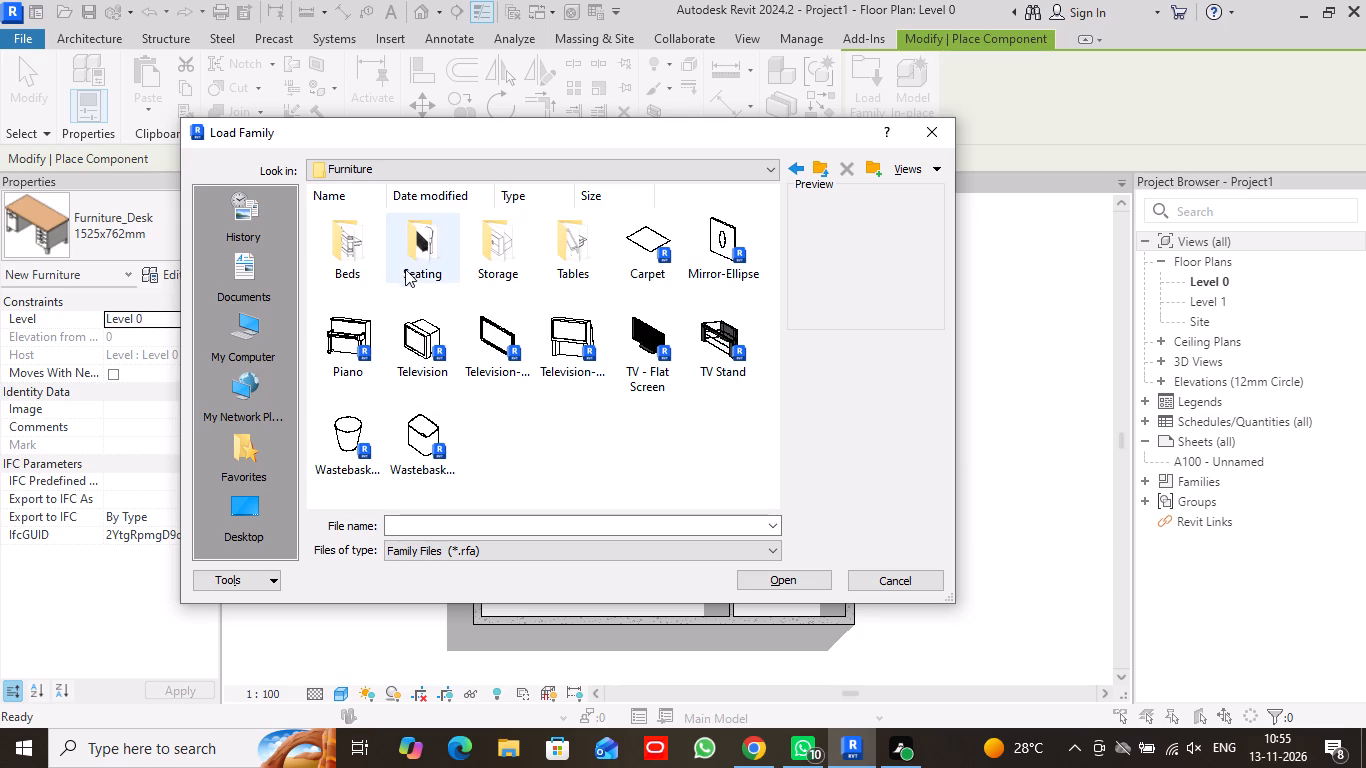
double_click(366, 261)
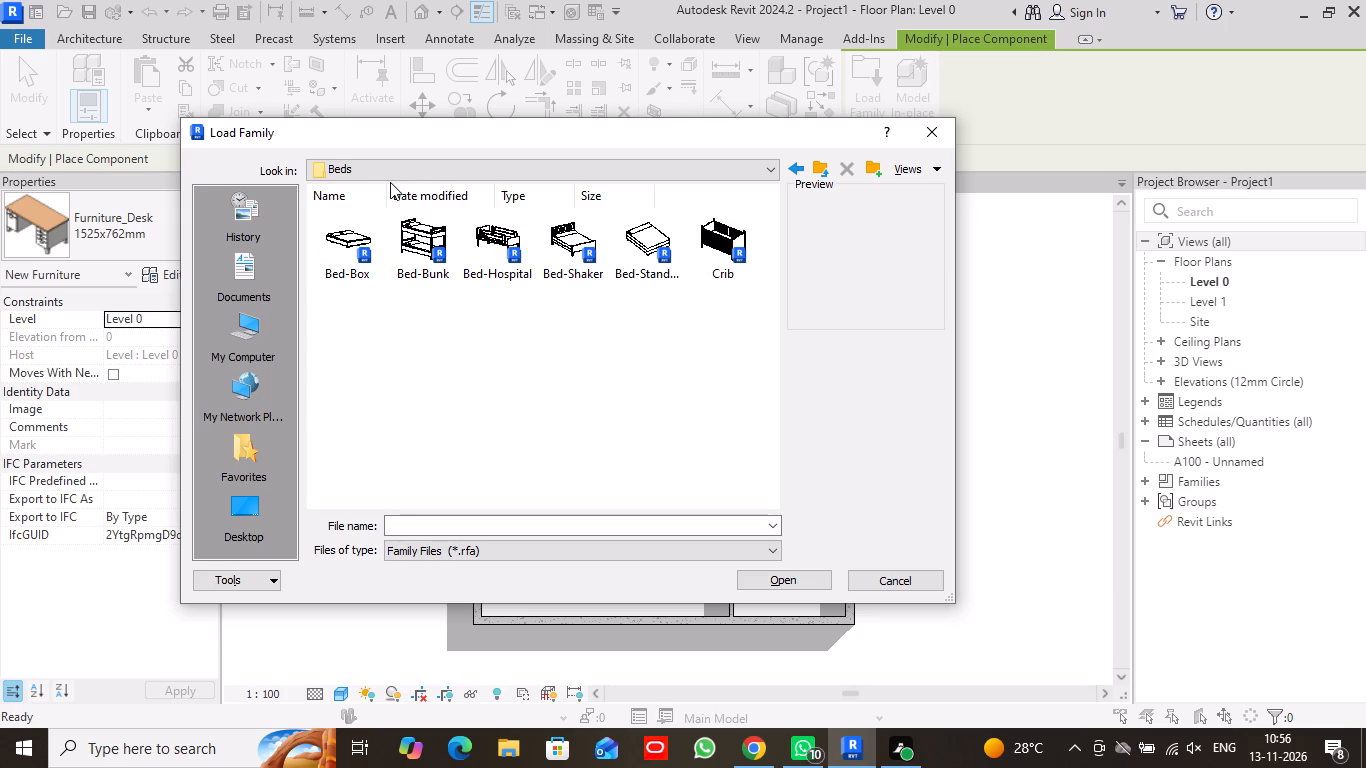
left_click(343, 256)
left_click(789, 575)
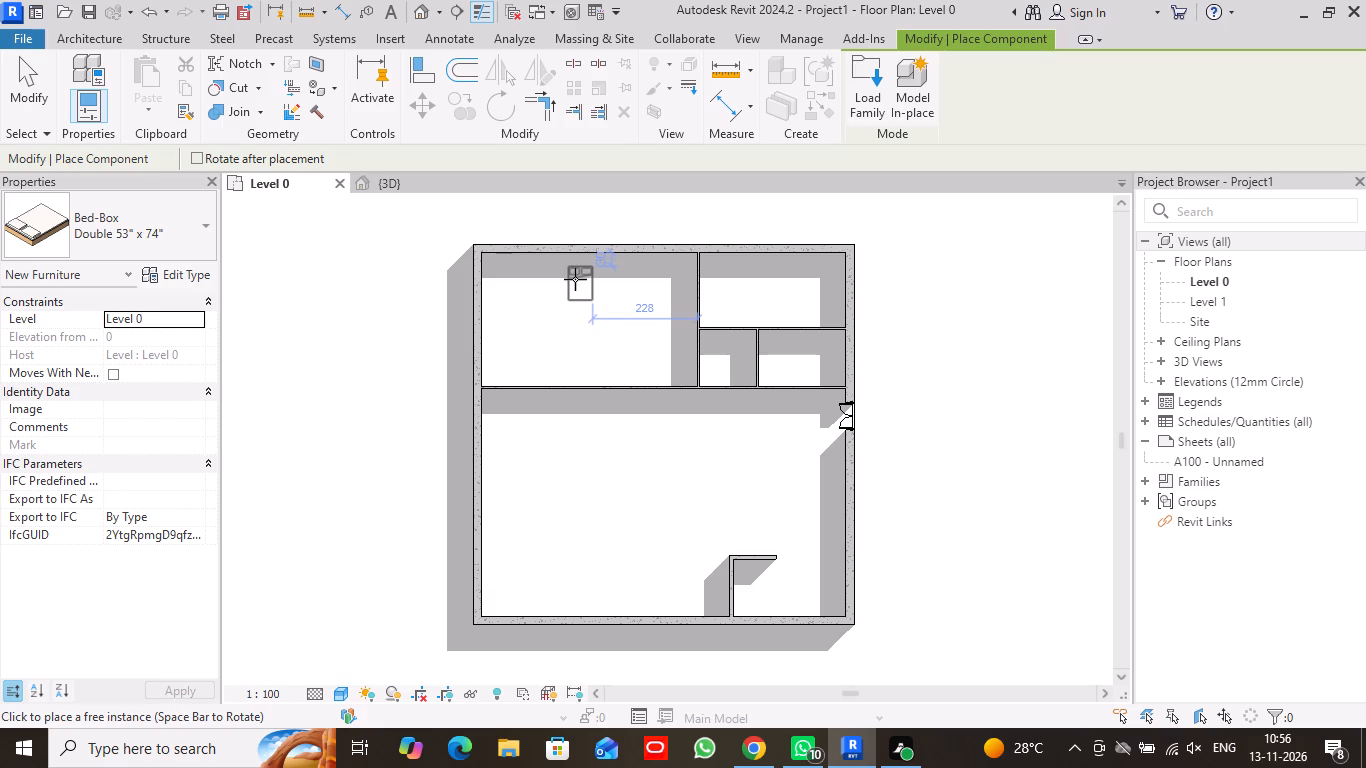
Place a Double 53" x 74" Bed-Box in the northwest room, about 30 inches from the north wall and 228 inches west of the partition.
left_click(575, 279)
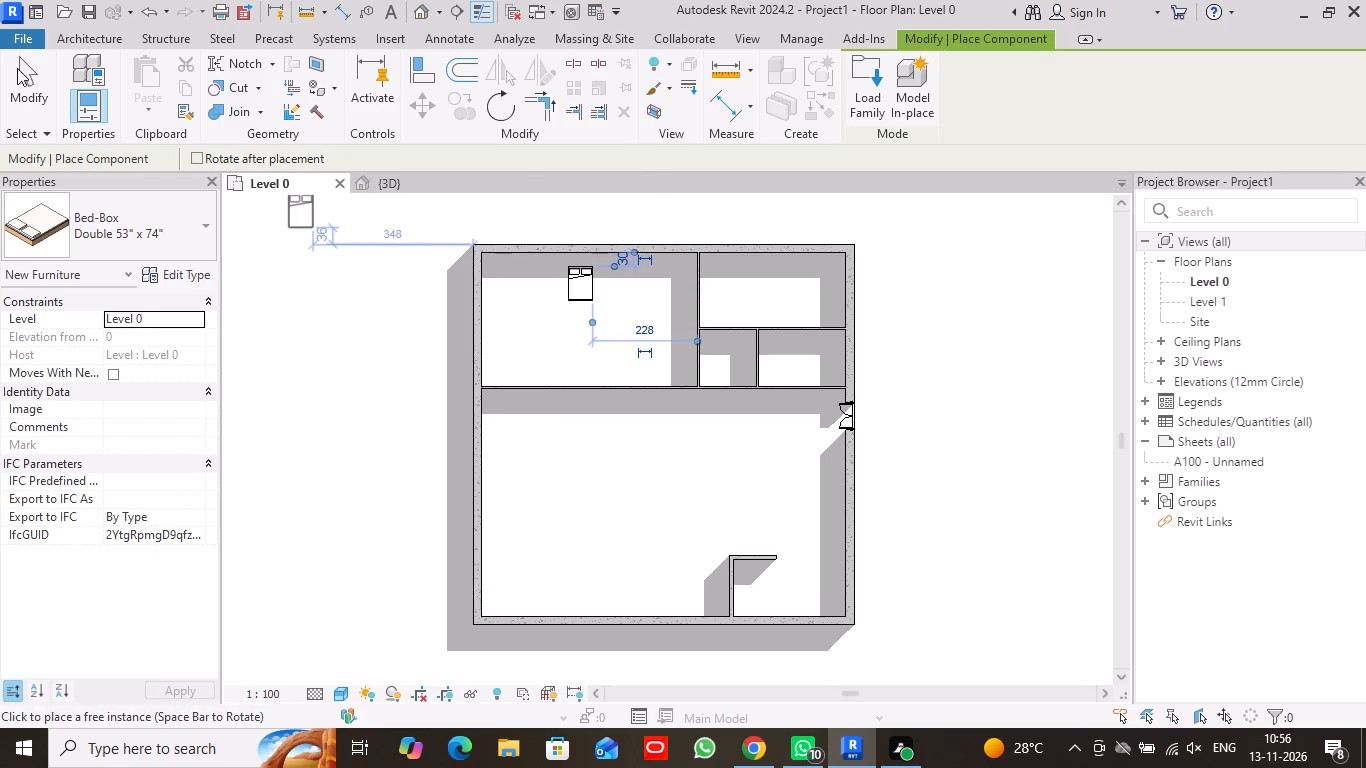
left_click(15, 69)
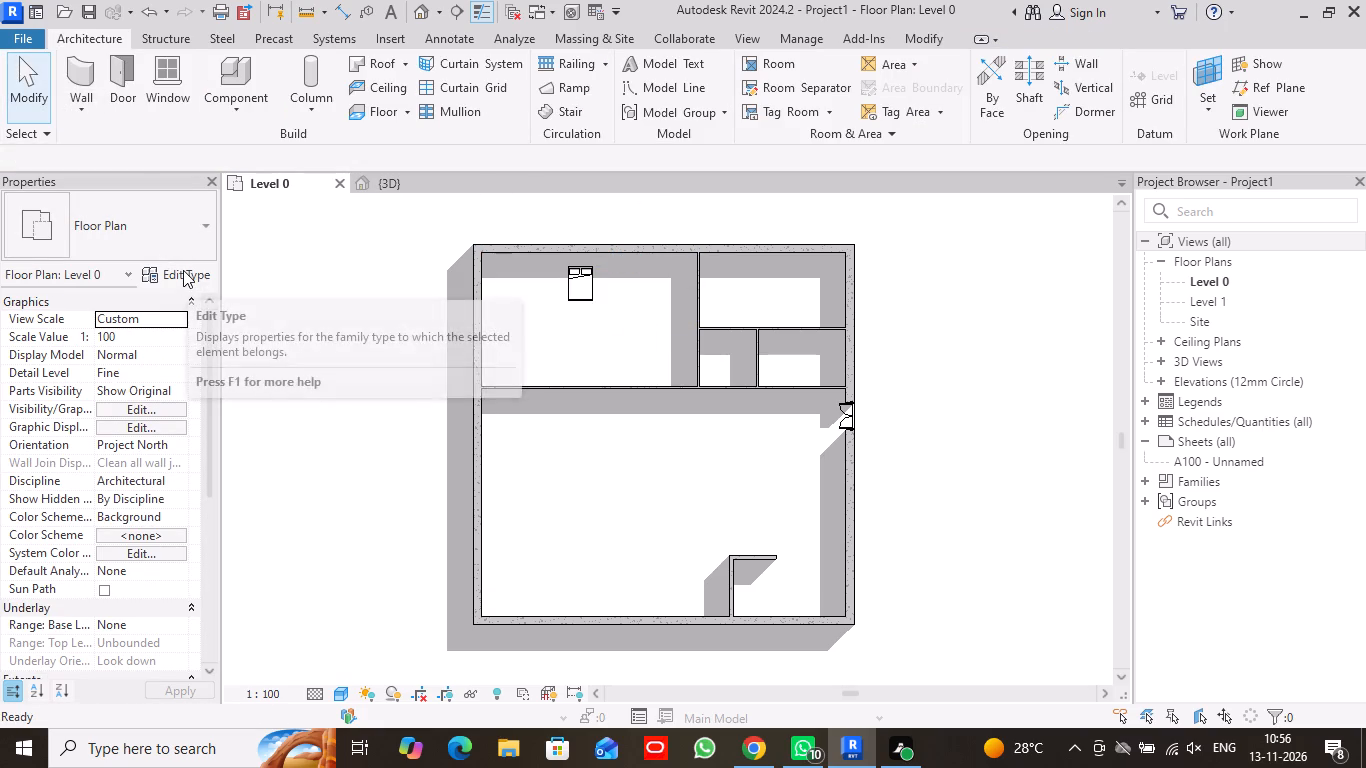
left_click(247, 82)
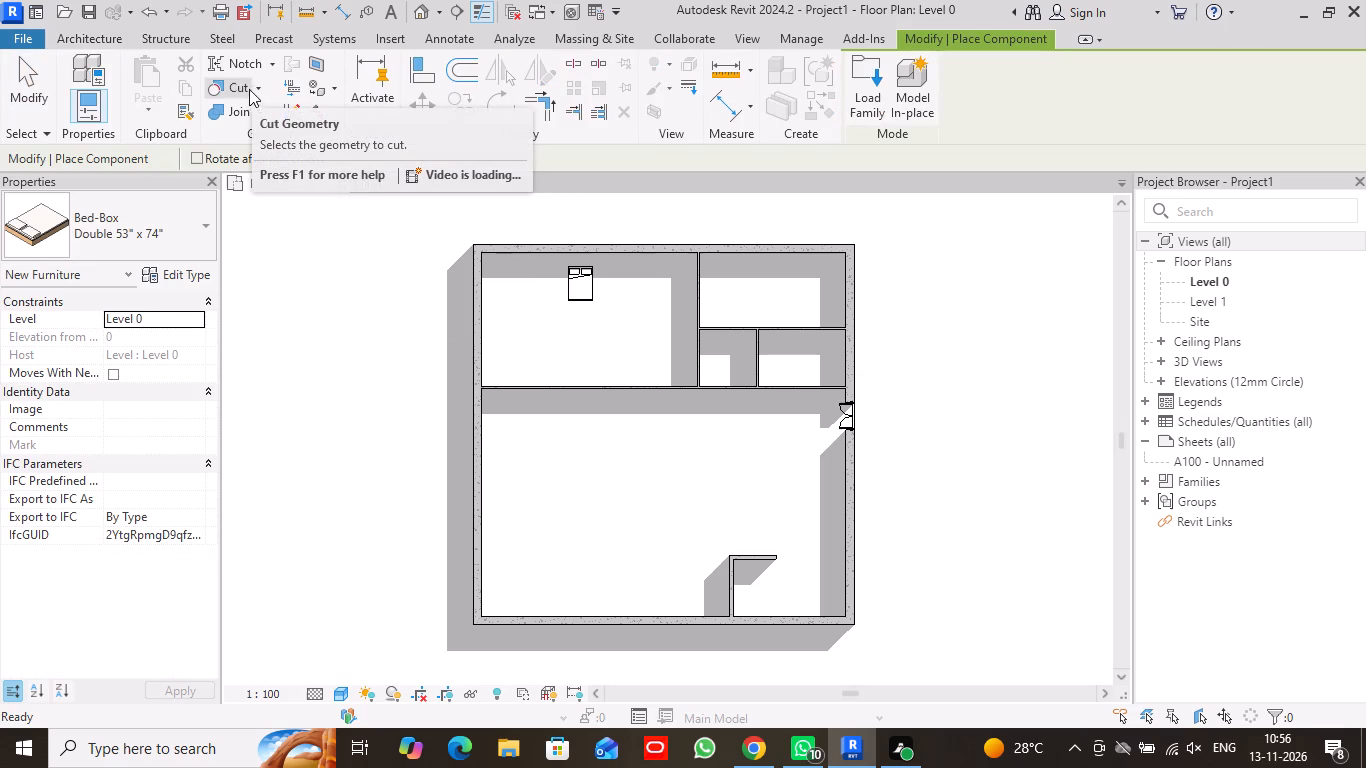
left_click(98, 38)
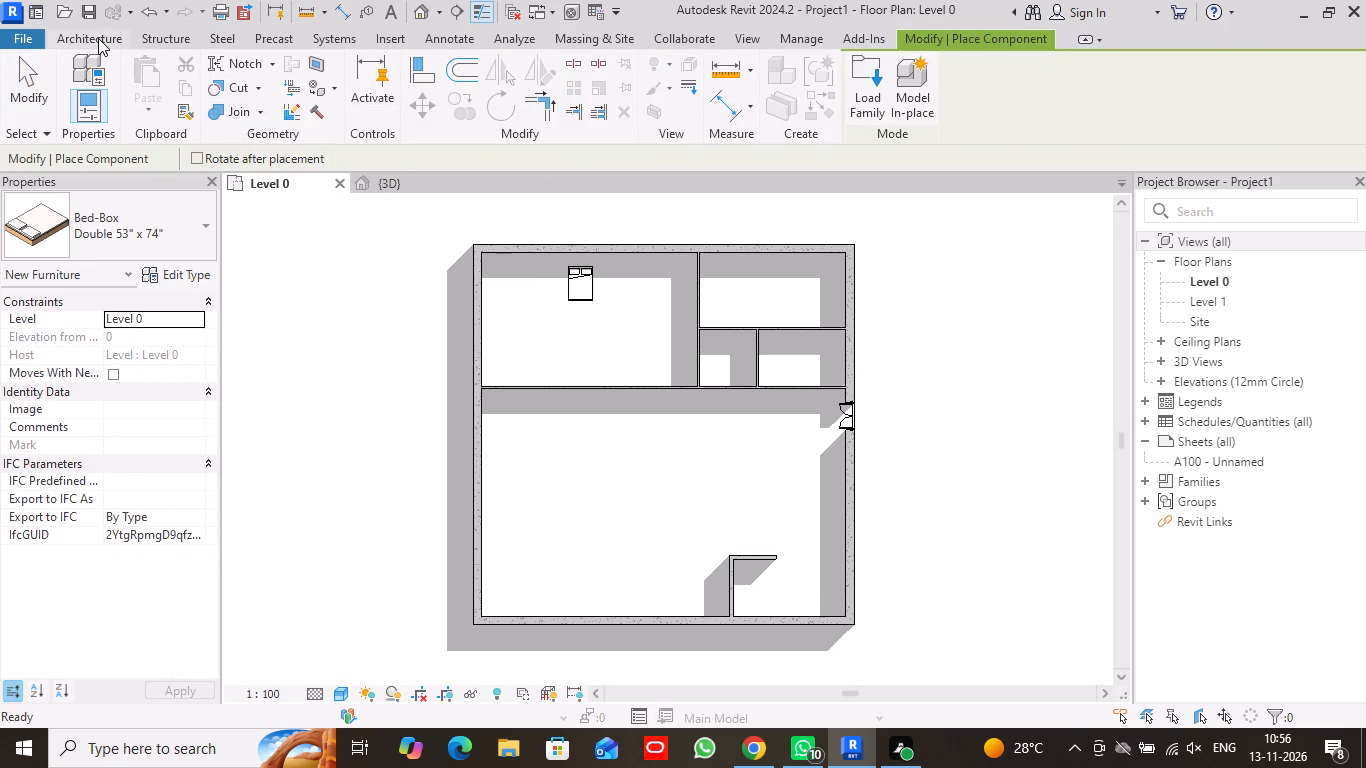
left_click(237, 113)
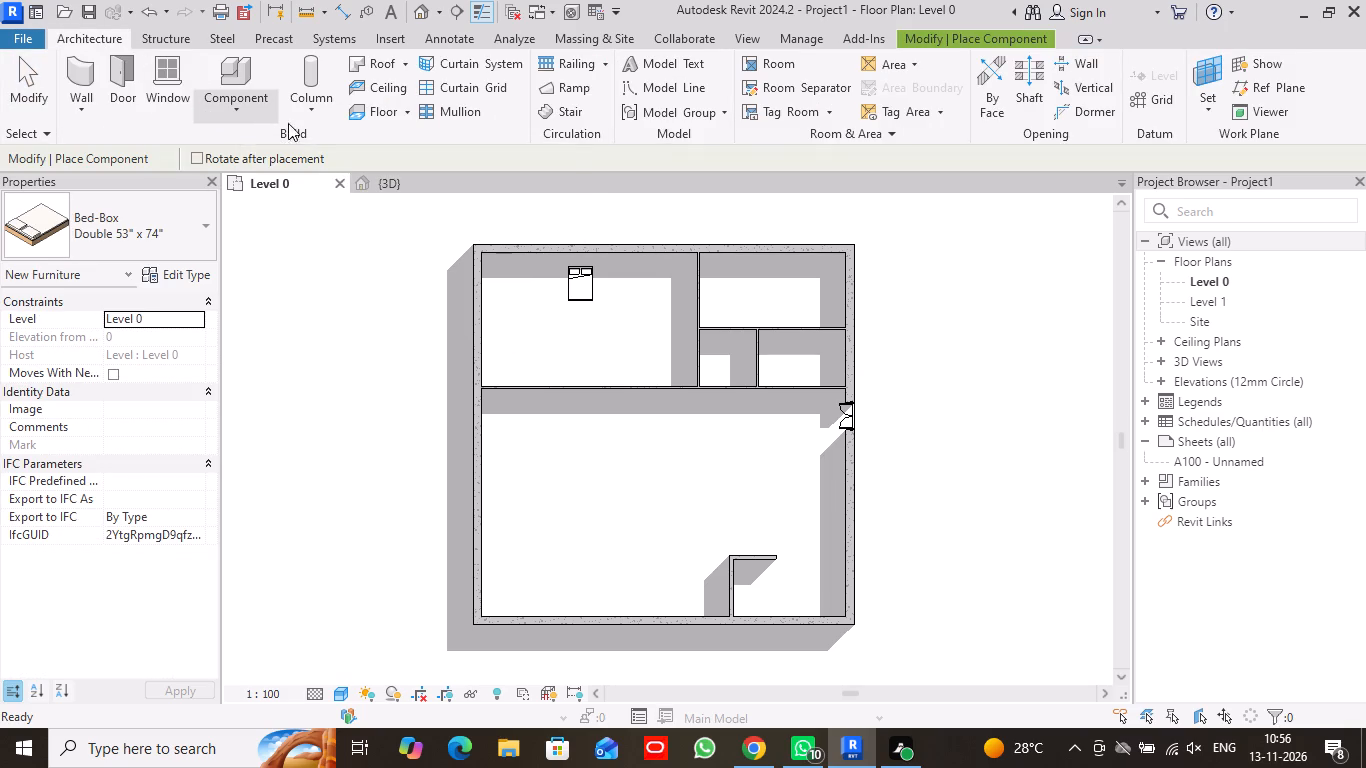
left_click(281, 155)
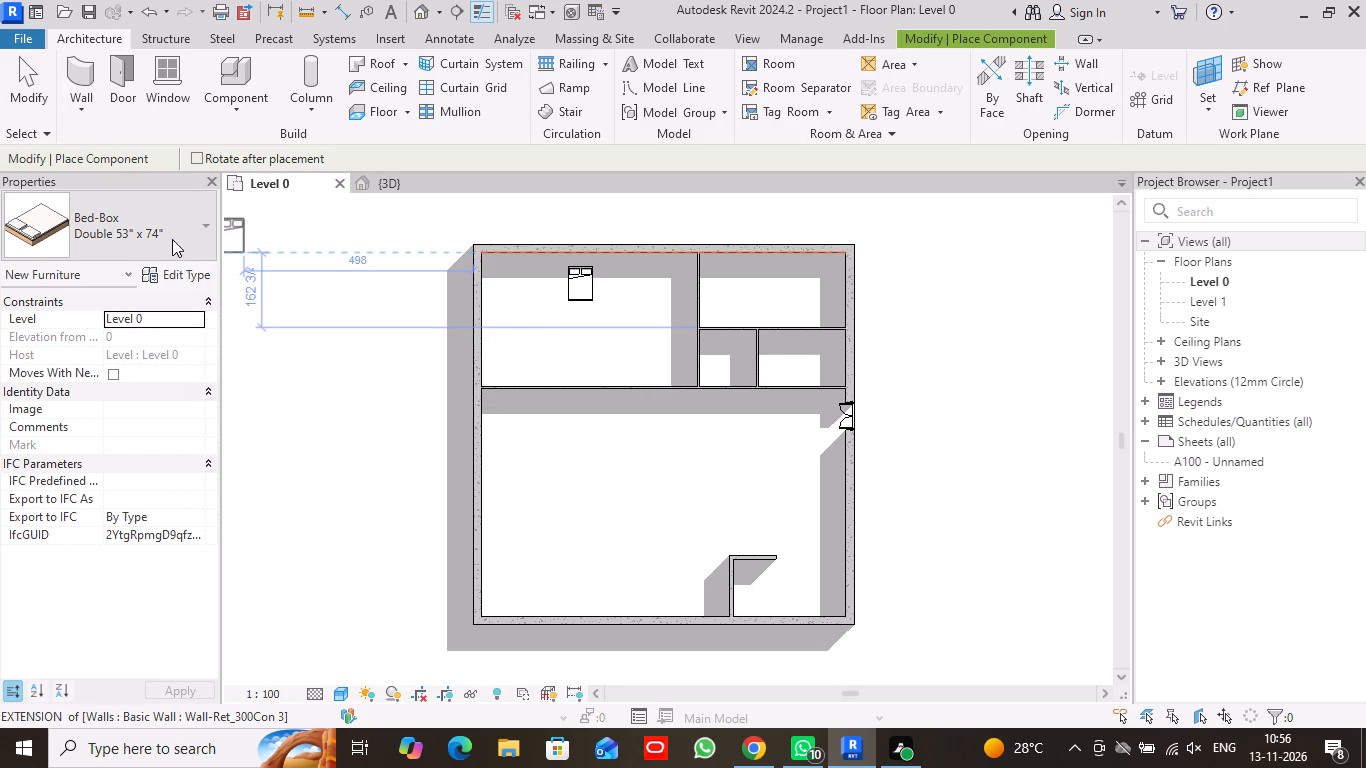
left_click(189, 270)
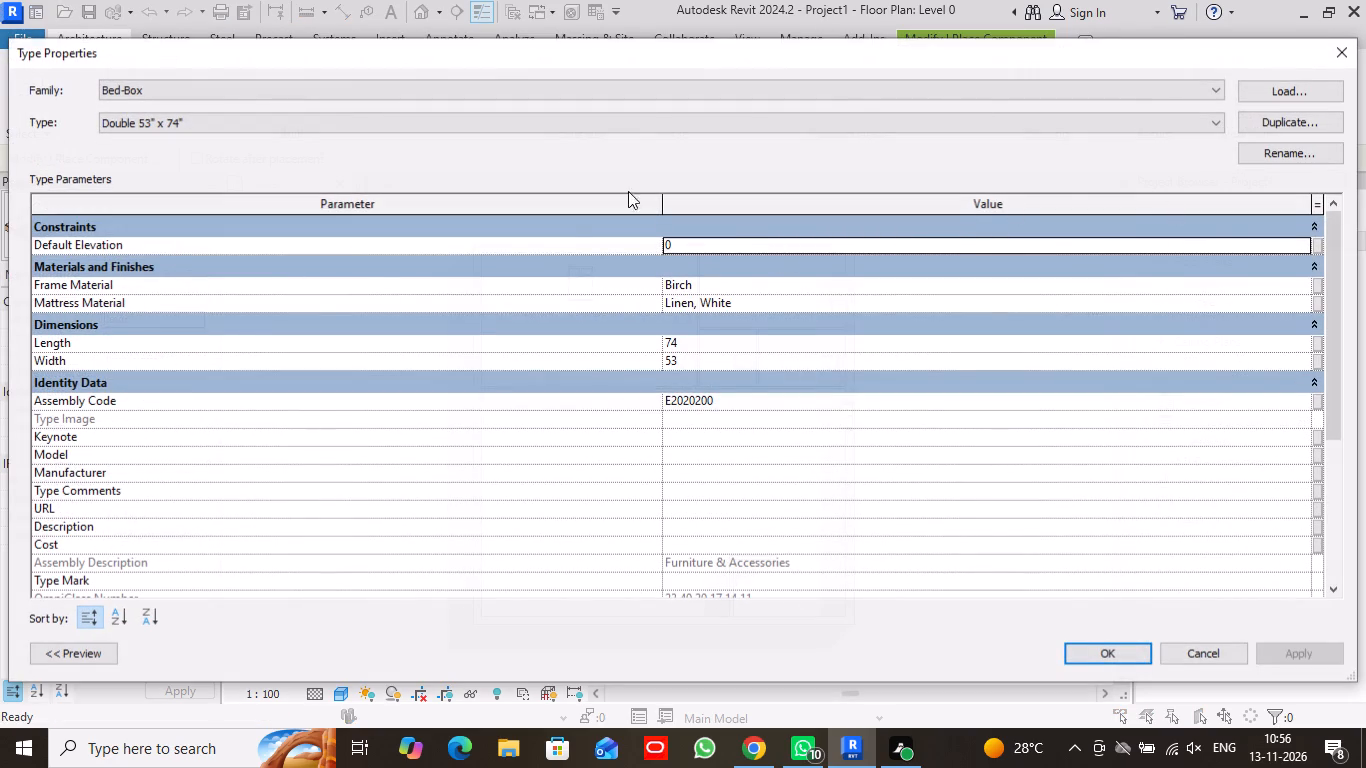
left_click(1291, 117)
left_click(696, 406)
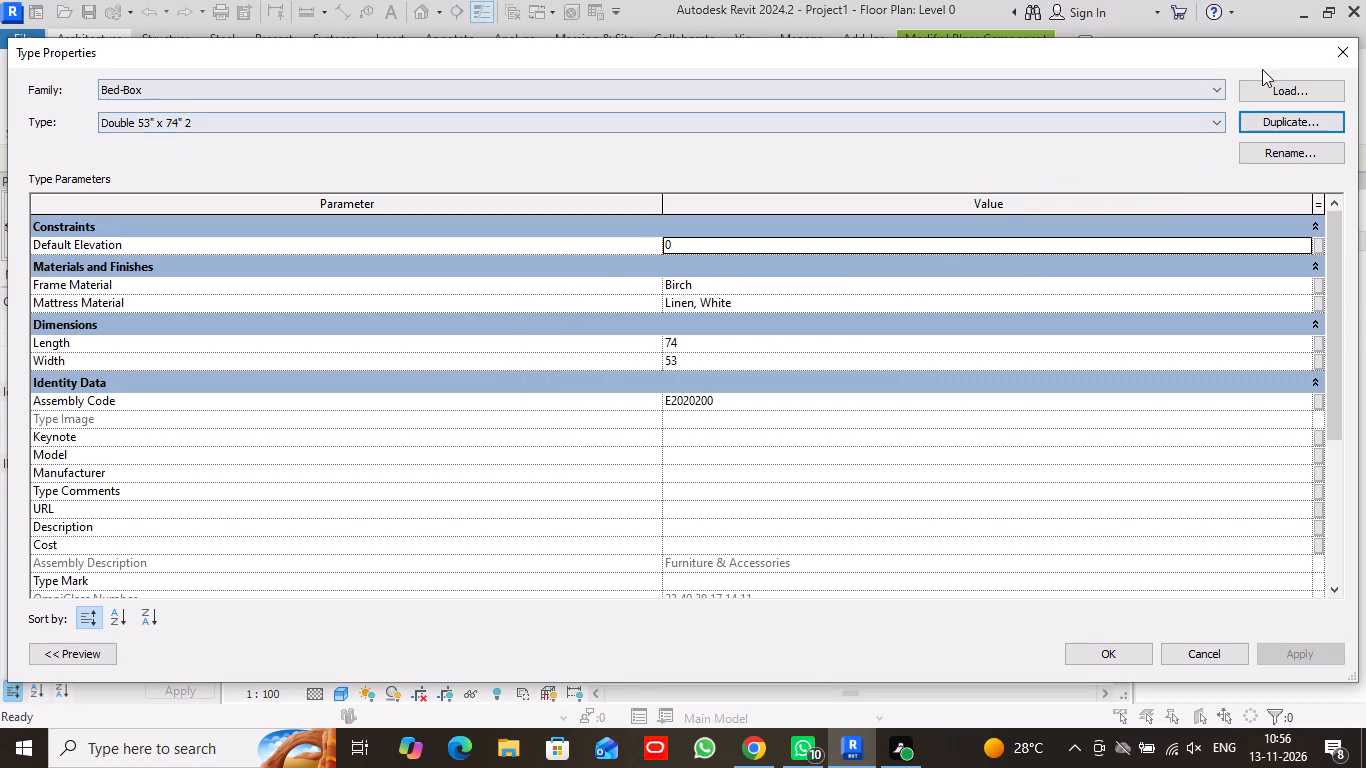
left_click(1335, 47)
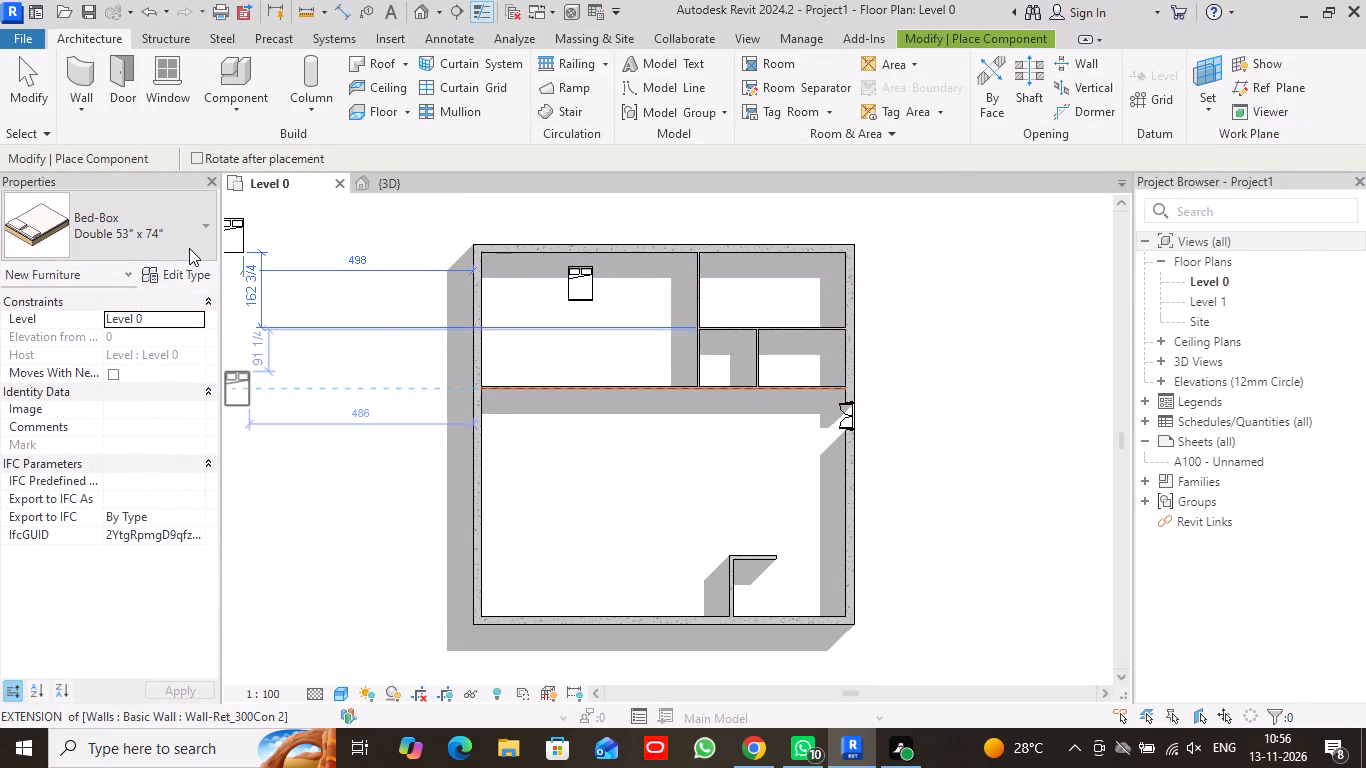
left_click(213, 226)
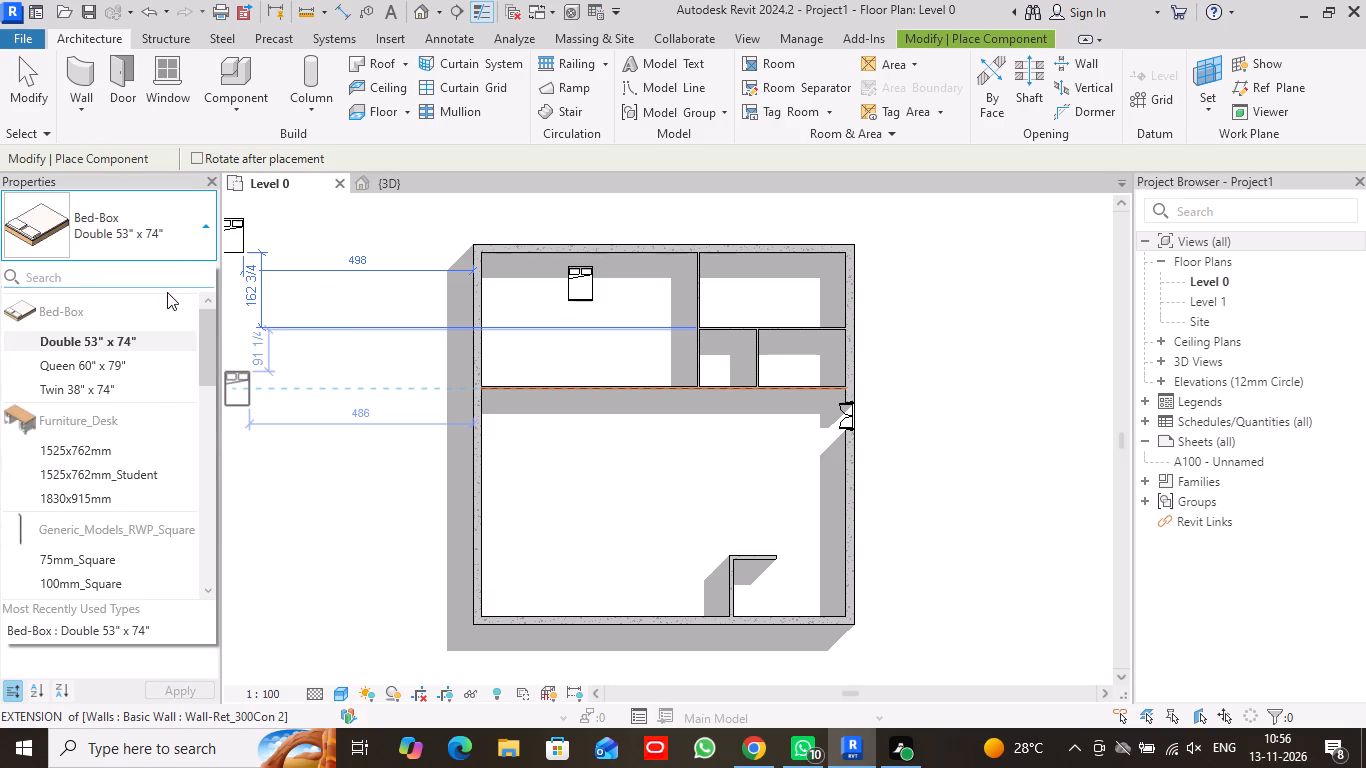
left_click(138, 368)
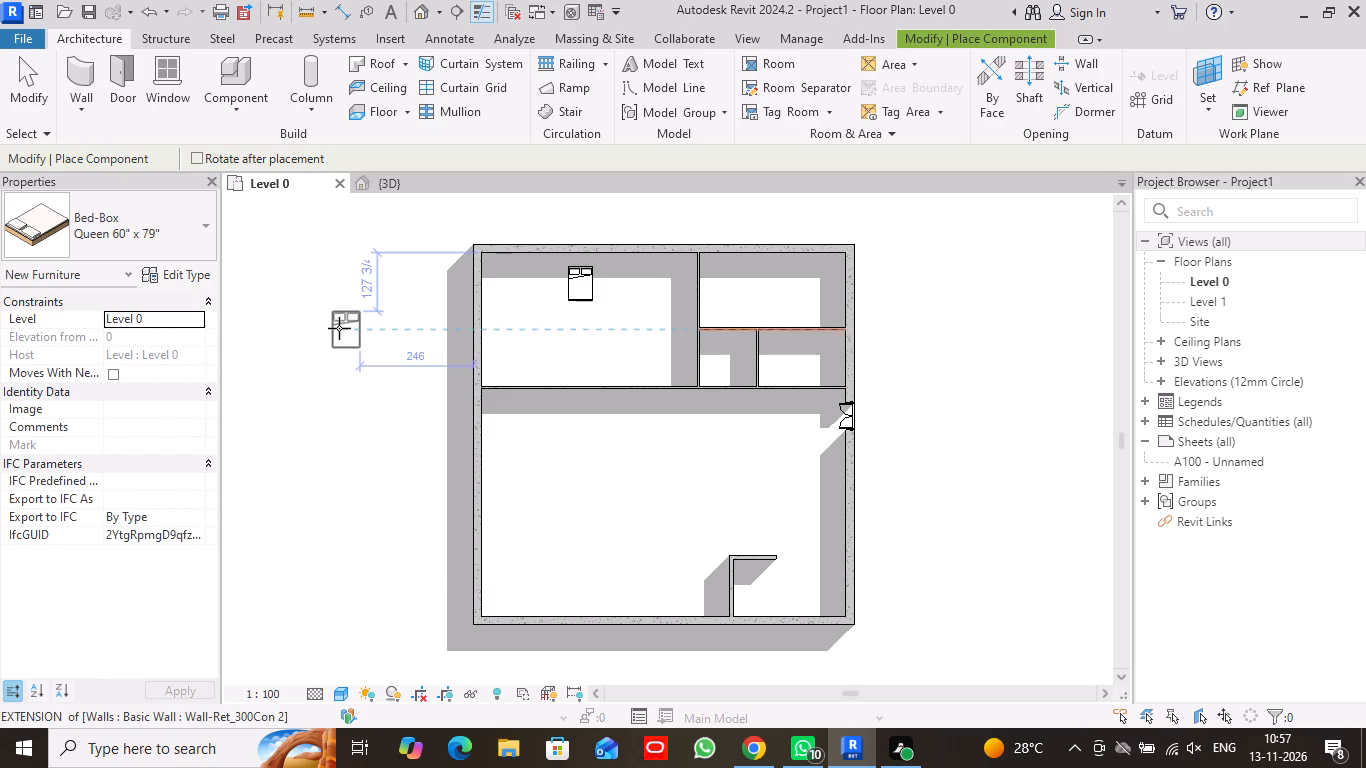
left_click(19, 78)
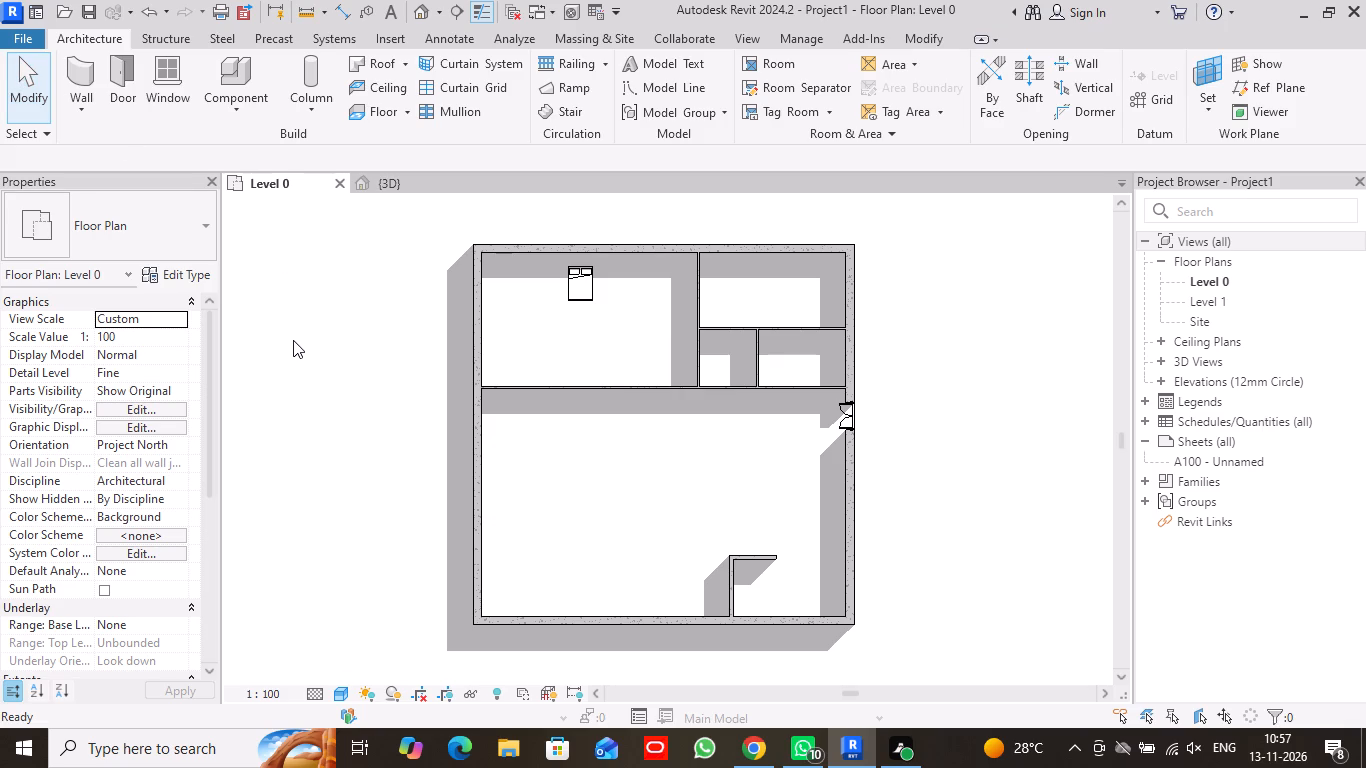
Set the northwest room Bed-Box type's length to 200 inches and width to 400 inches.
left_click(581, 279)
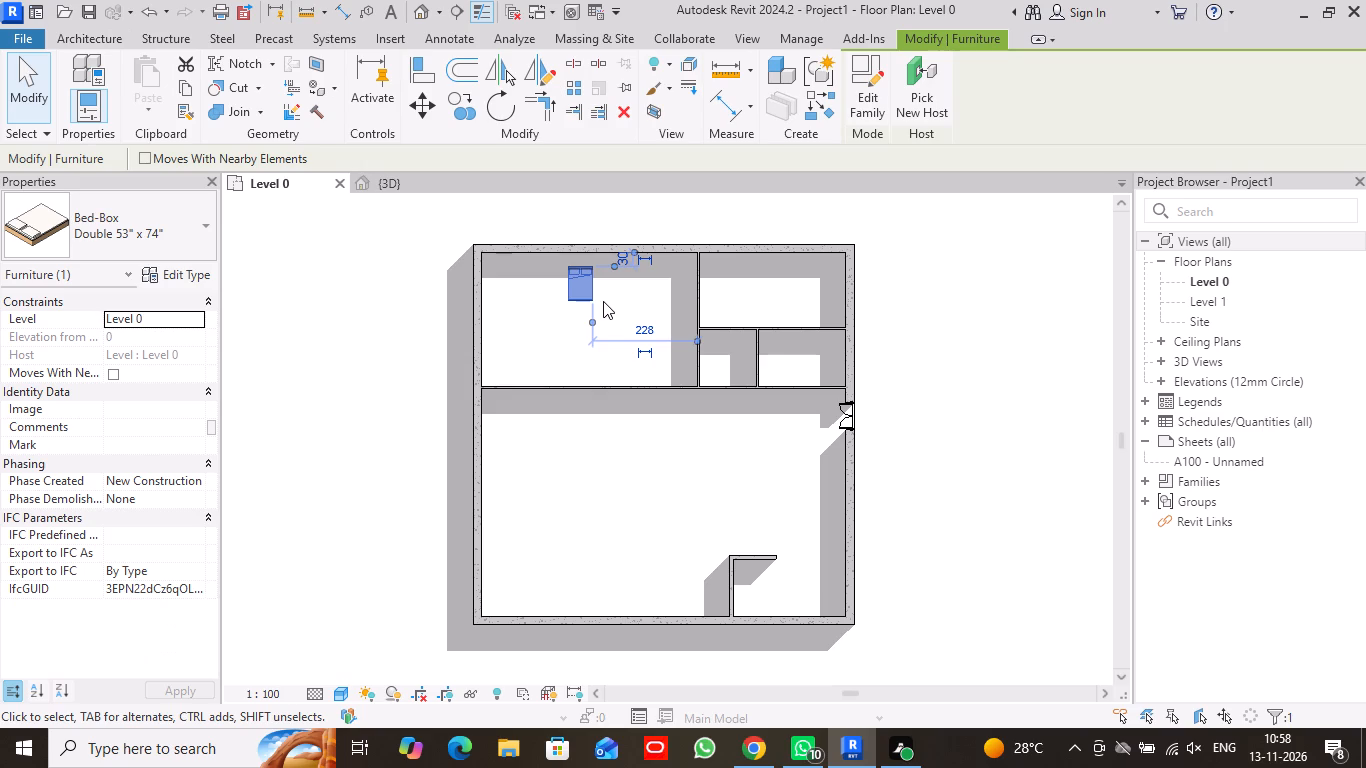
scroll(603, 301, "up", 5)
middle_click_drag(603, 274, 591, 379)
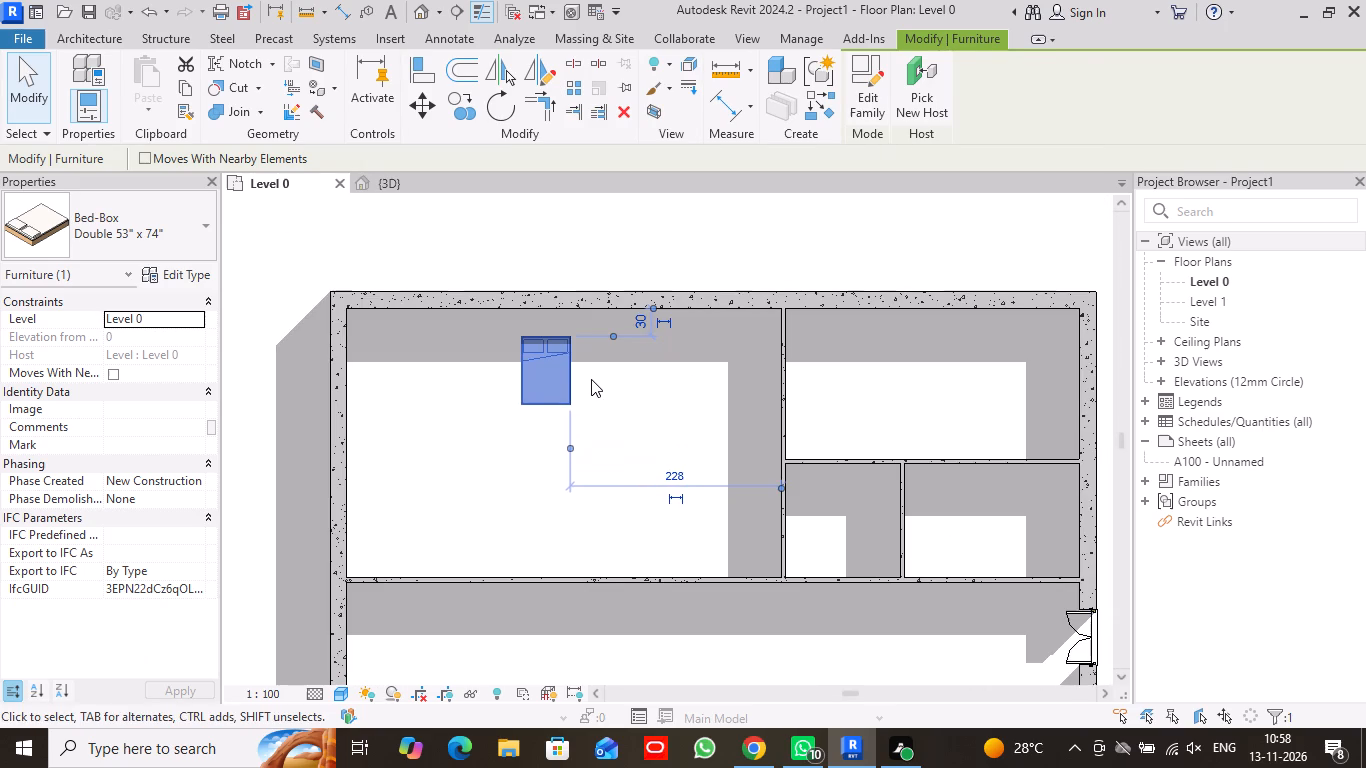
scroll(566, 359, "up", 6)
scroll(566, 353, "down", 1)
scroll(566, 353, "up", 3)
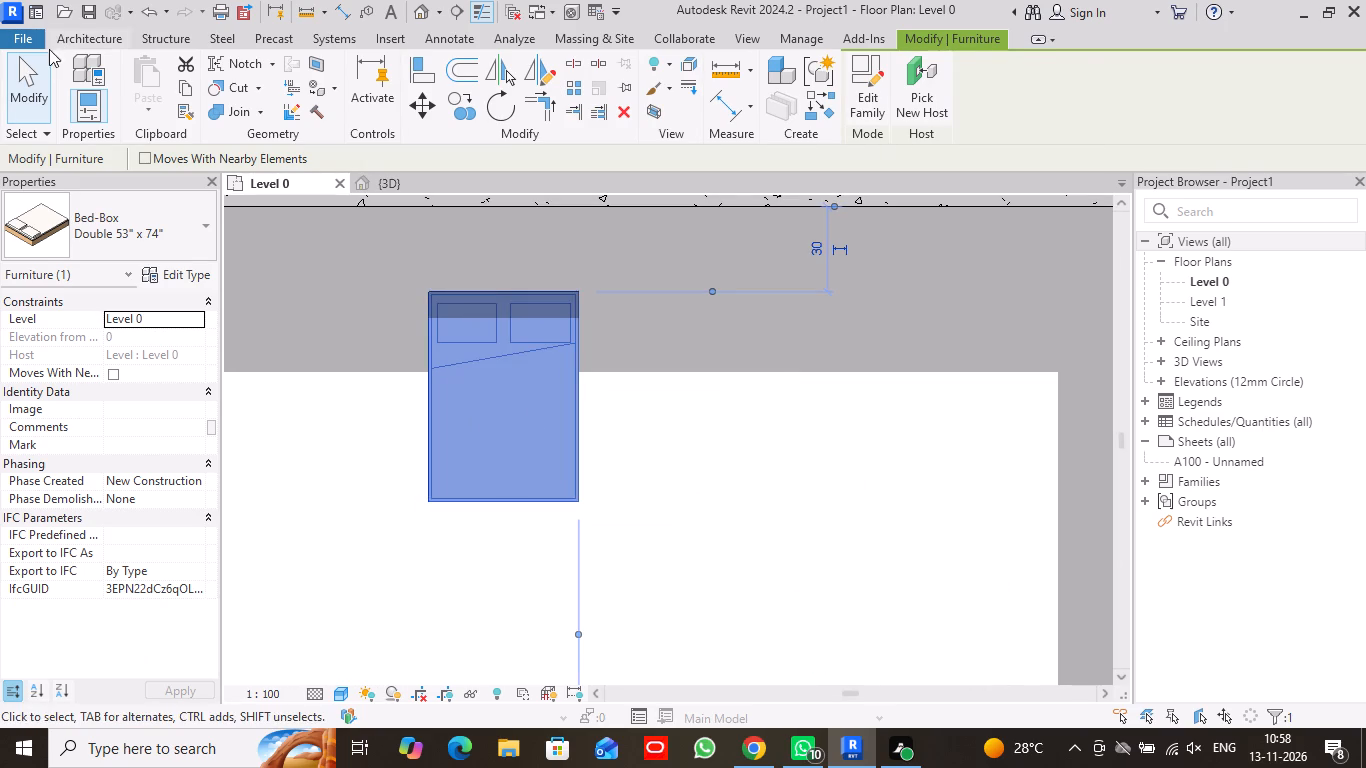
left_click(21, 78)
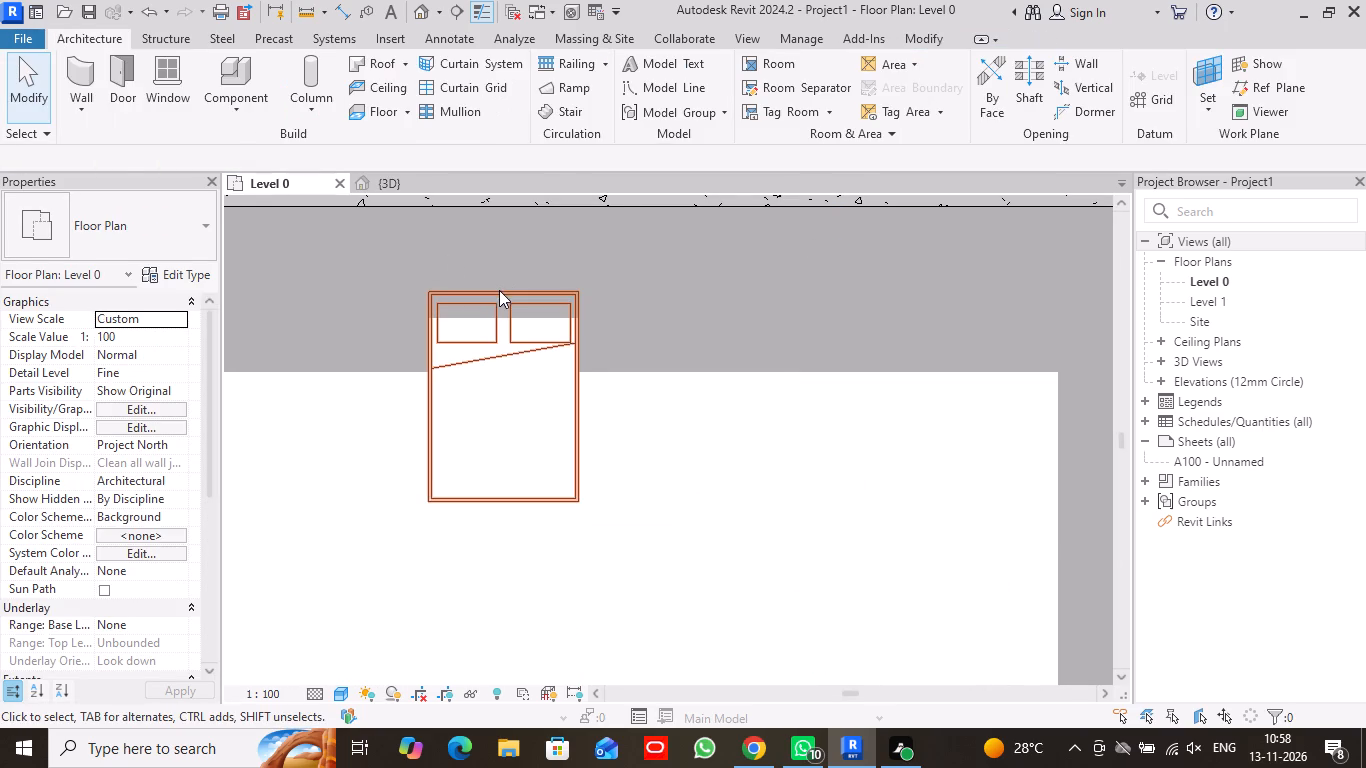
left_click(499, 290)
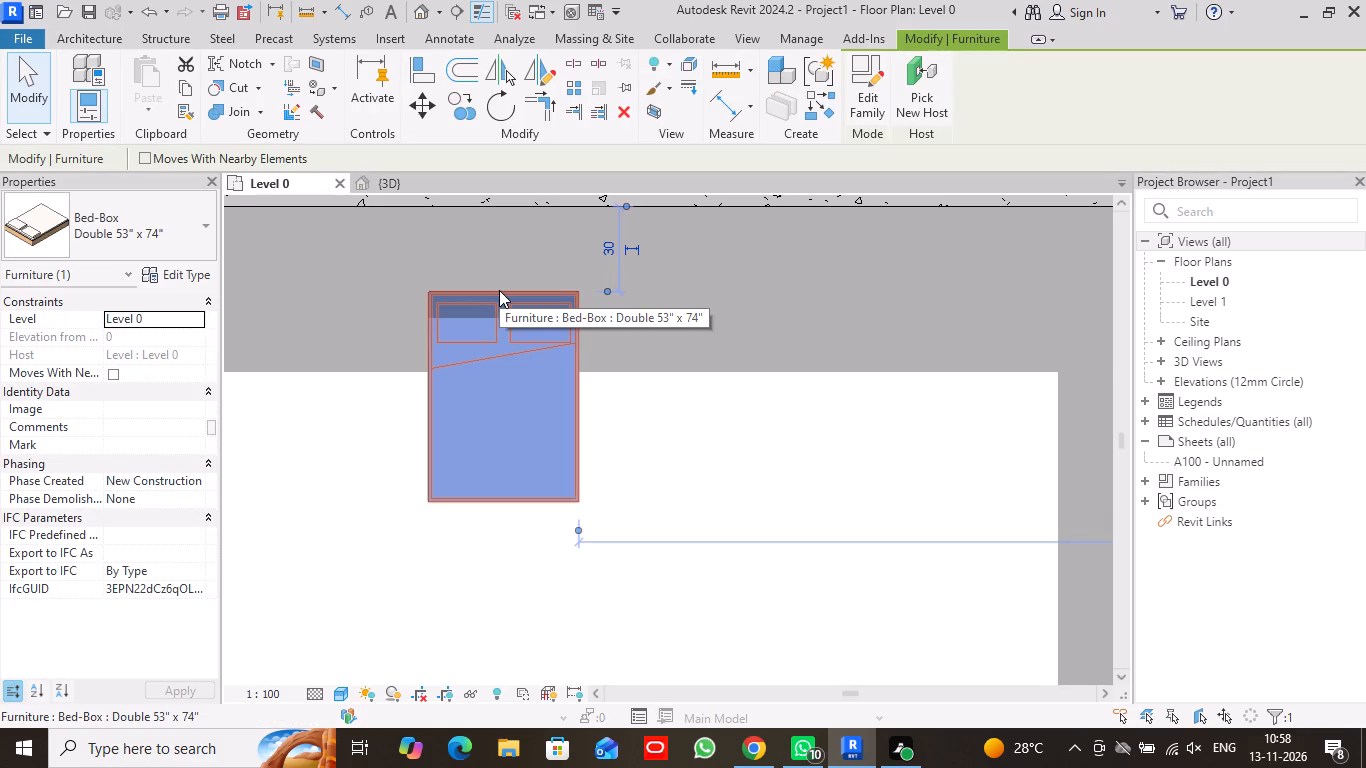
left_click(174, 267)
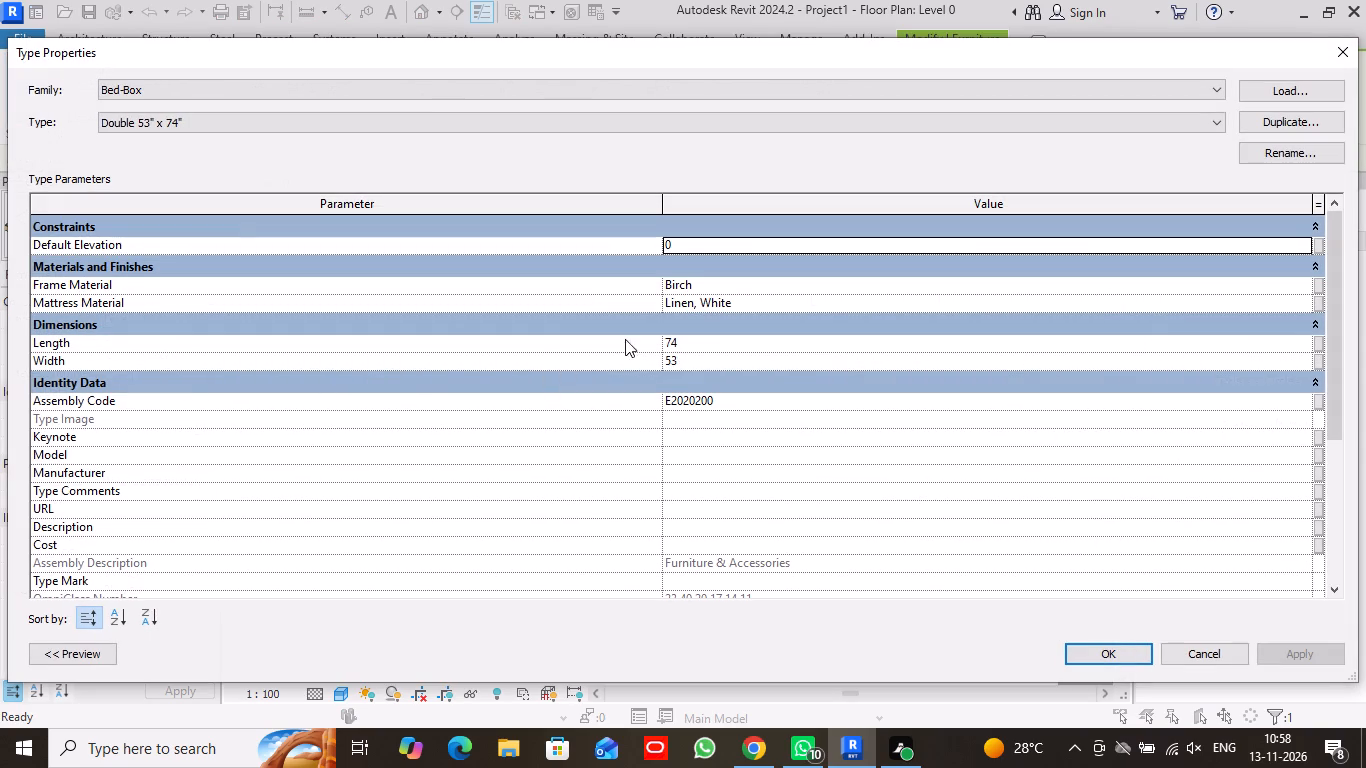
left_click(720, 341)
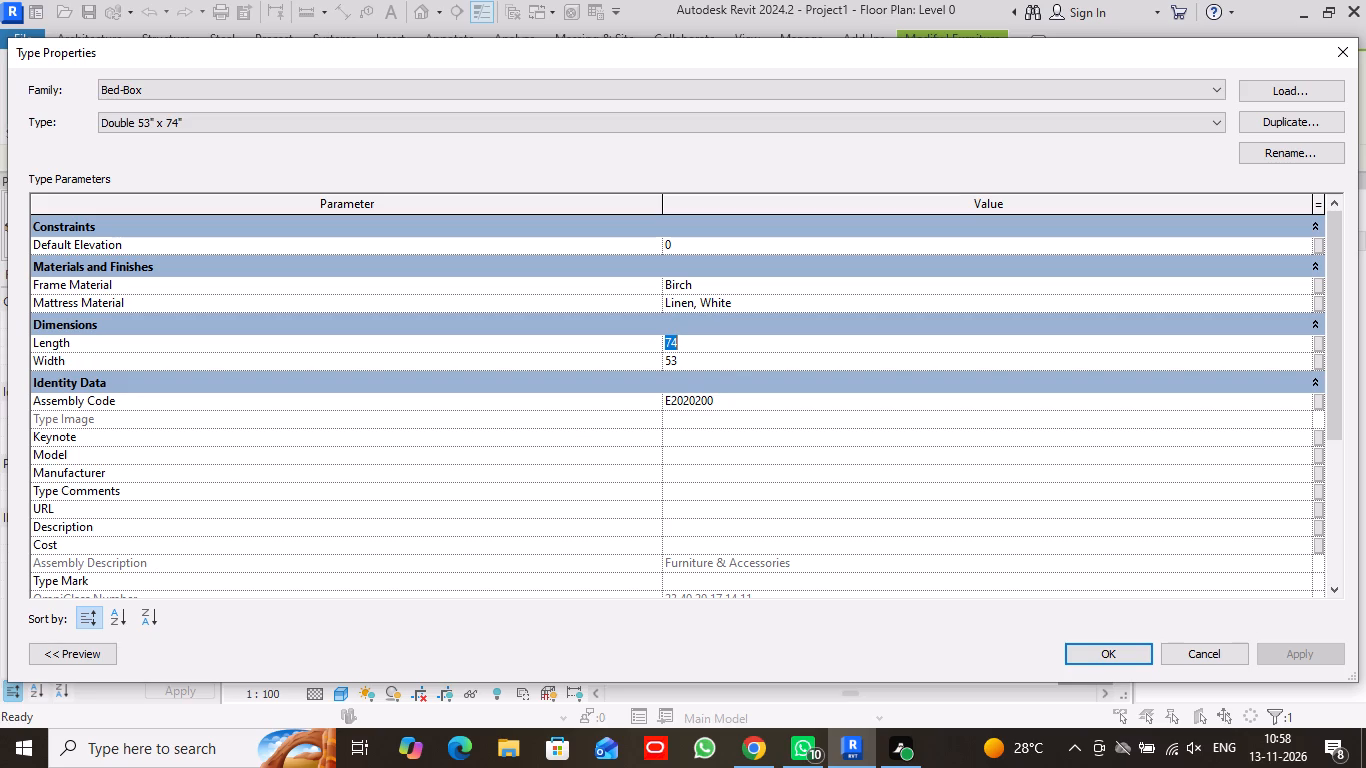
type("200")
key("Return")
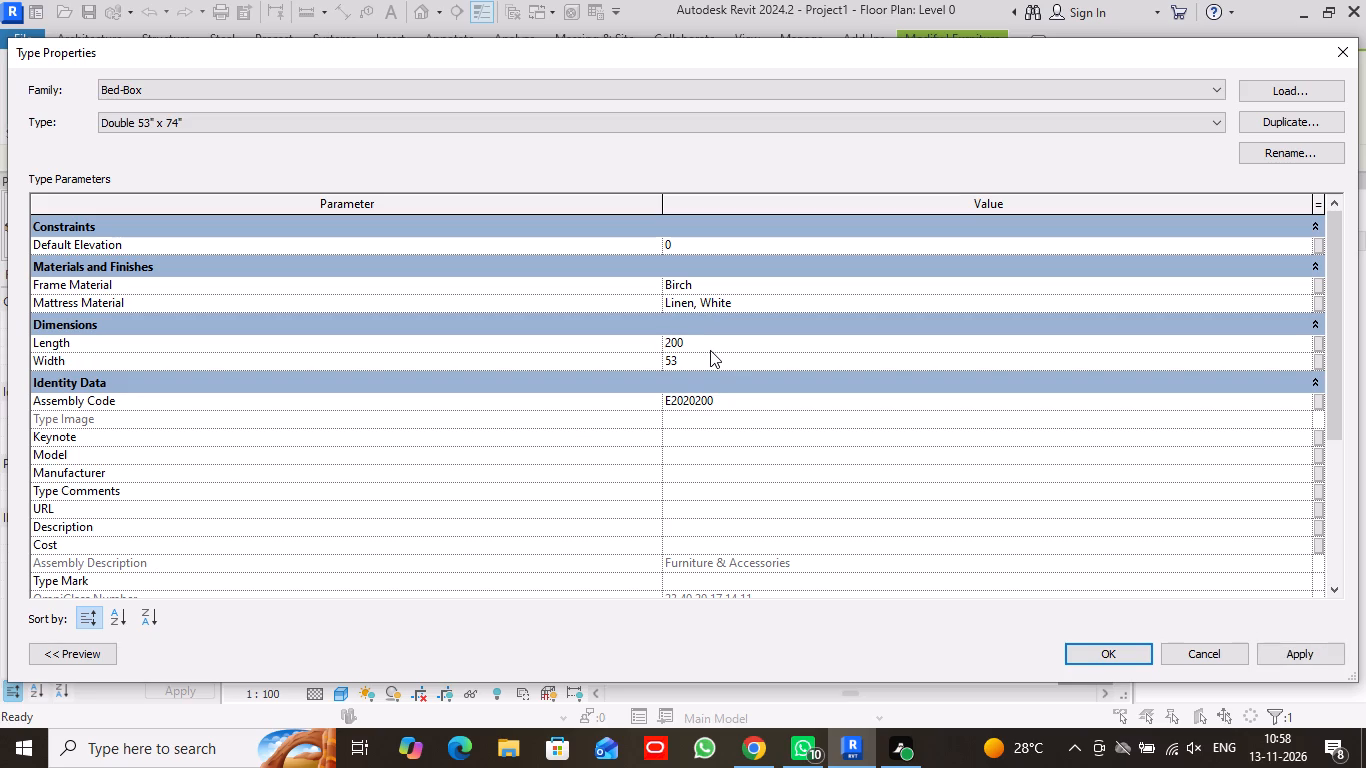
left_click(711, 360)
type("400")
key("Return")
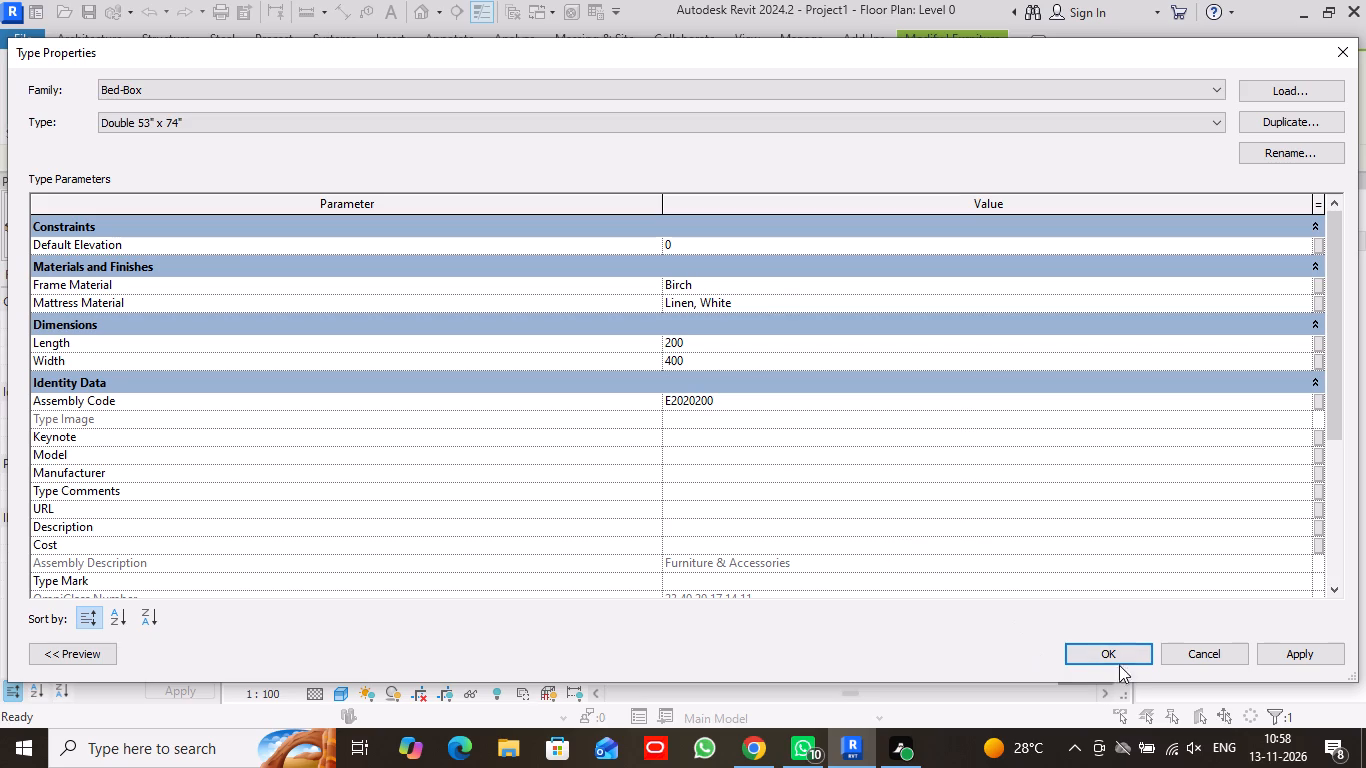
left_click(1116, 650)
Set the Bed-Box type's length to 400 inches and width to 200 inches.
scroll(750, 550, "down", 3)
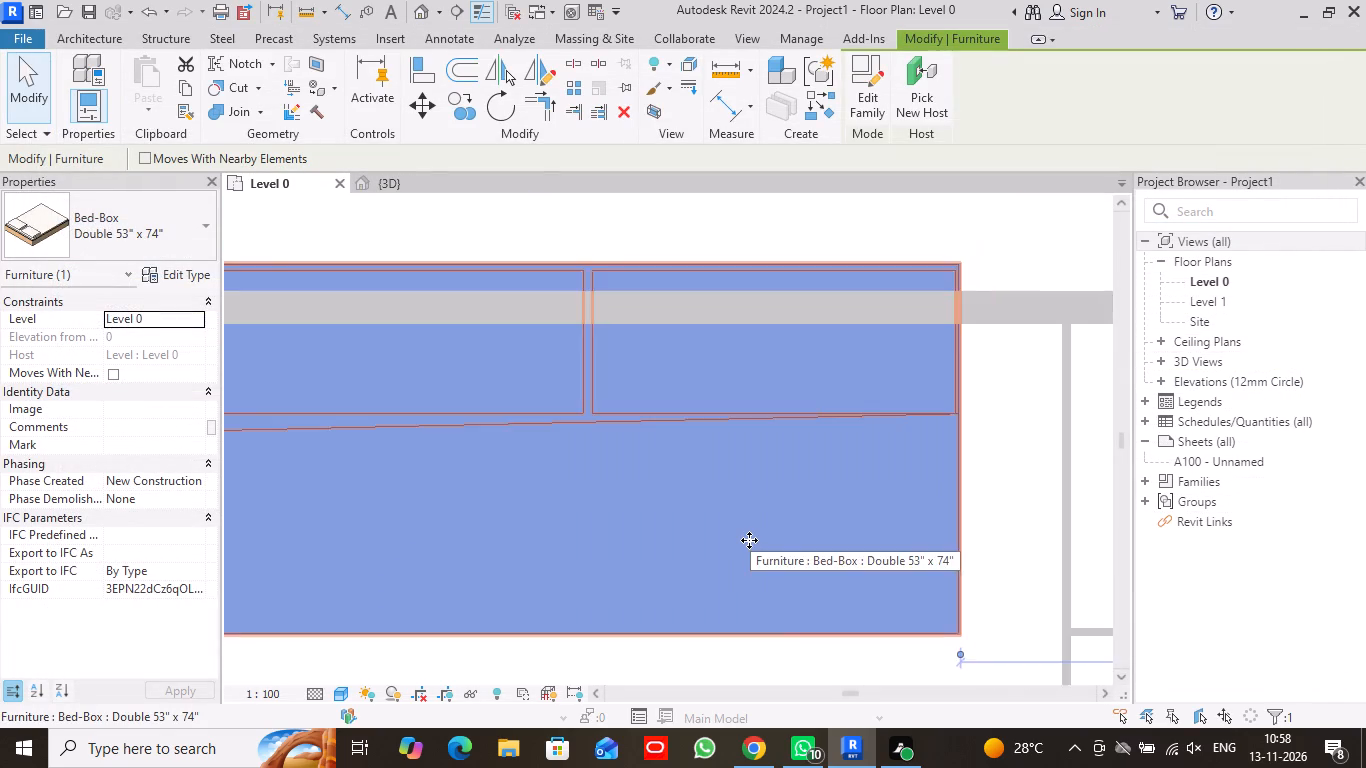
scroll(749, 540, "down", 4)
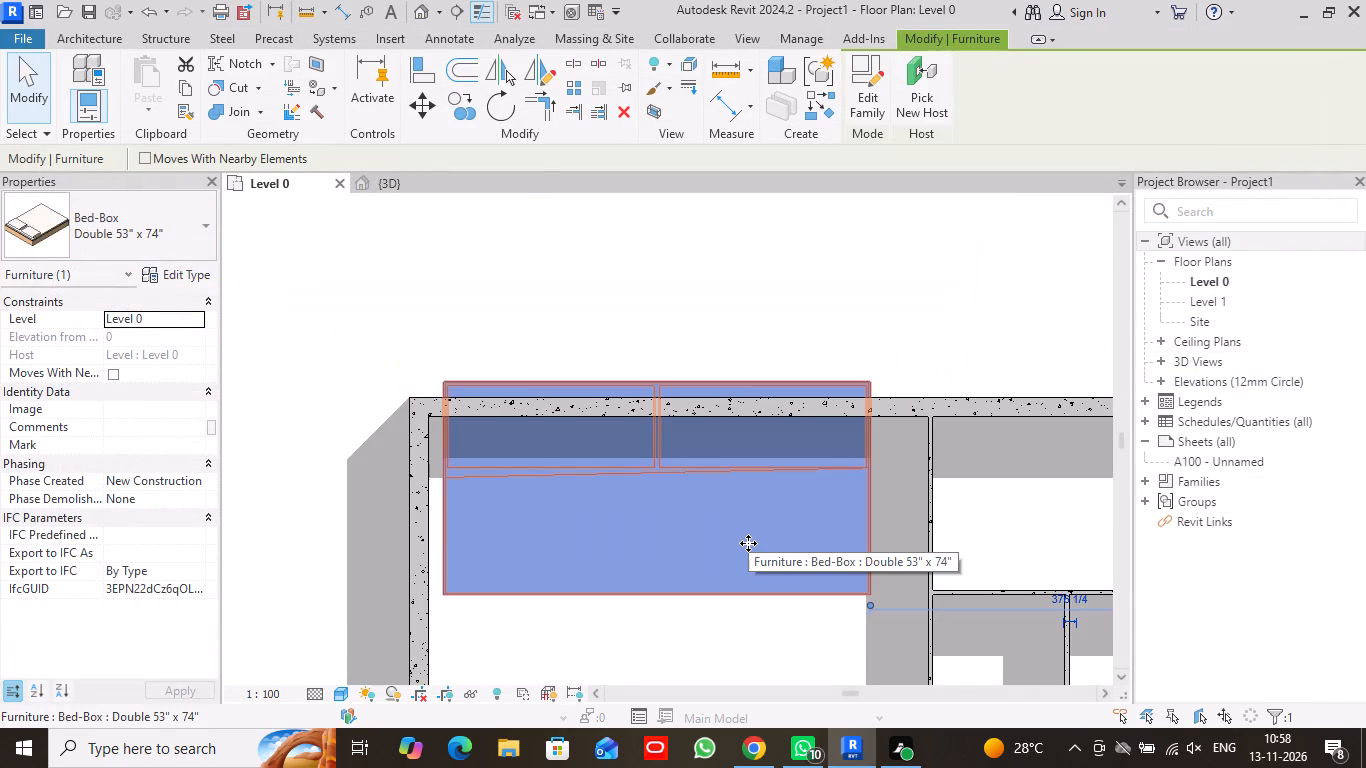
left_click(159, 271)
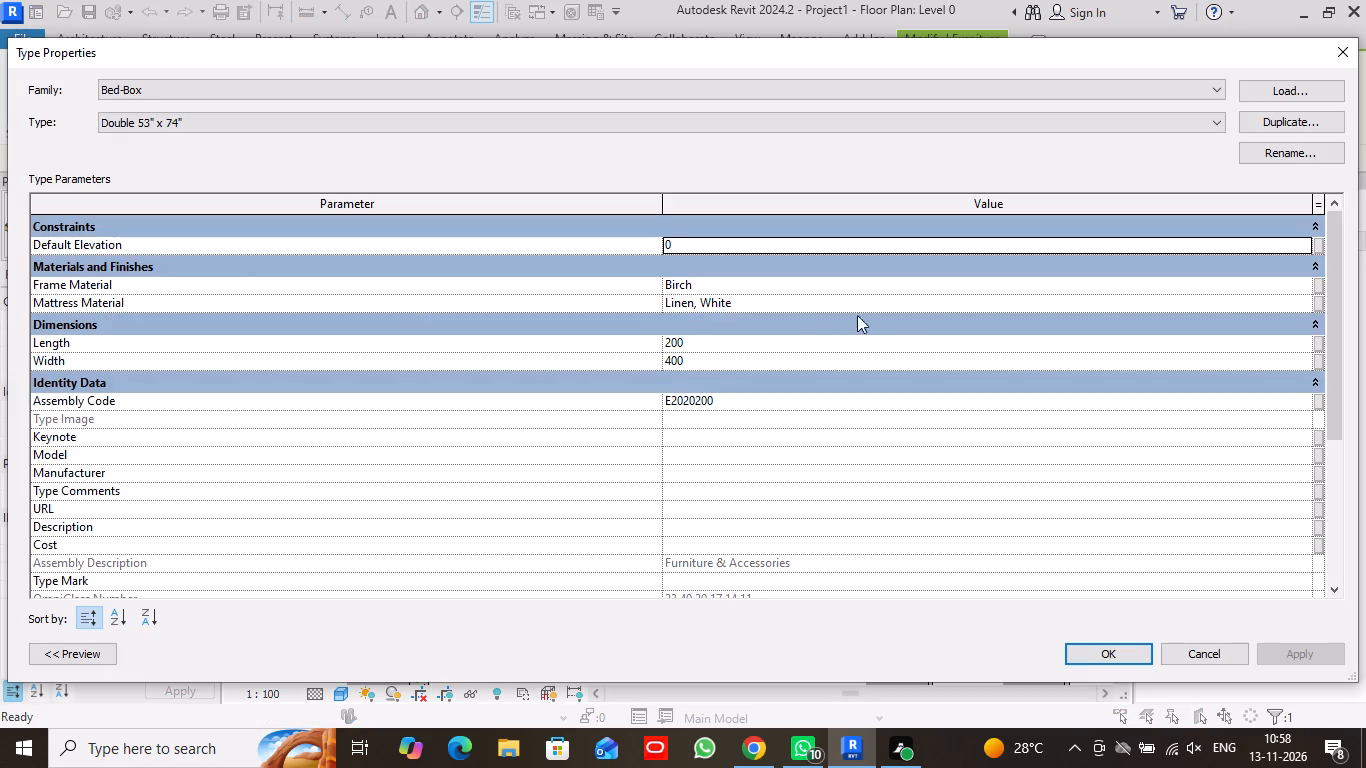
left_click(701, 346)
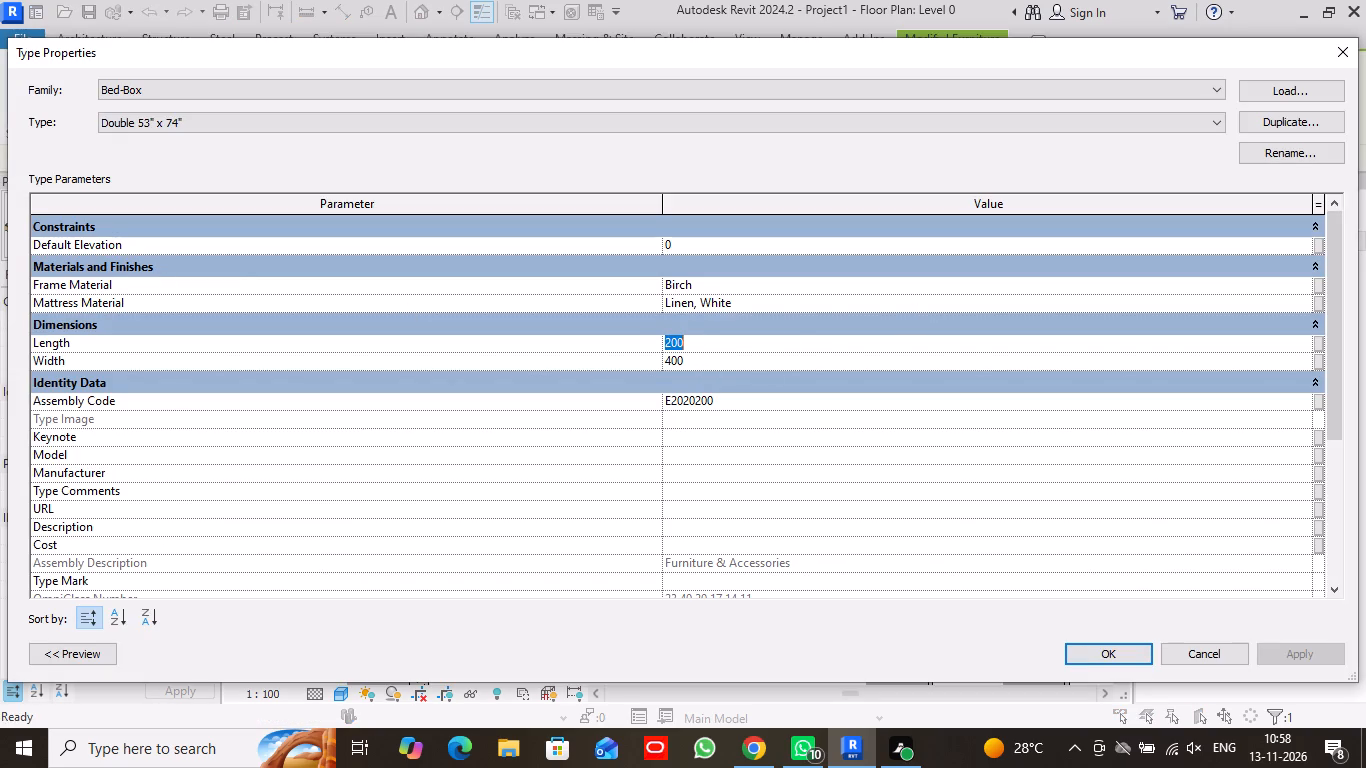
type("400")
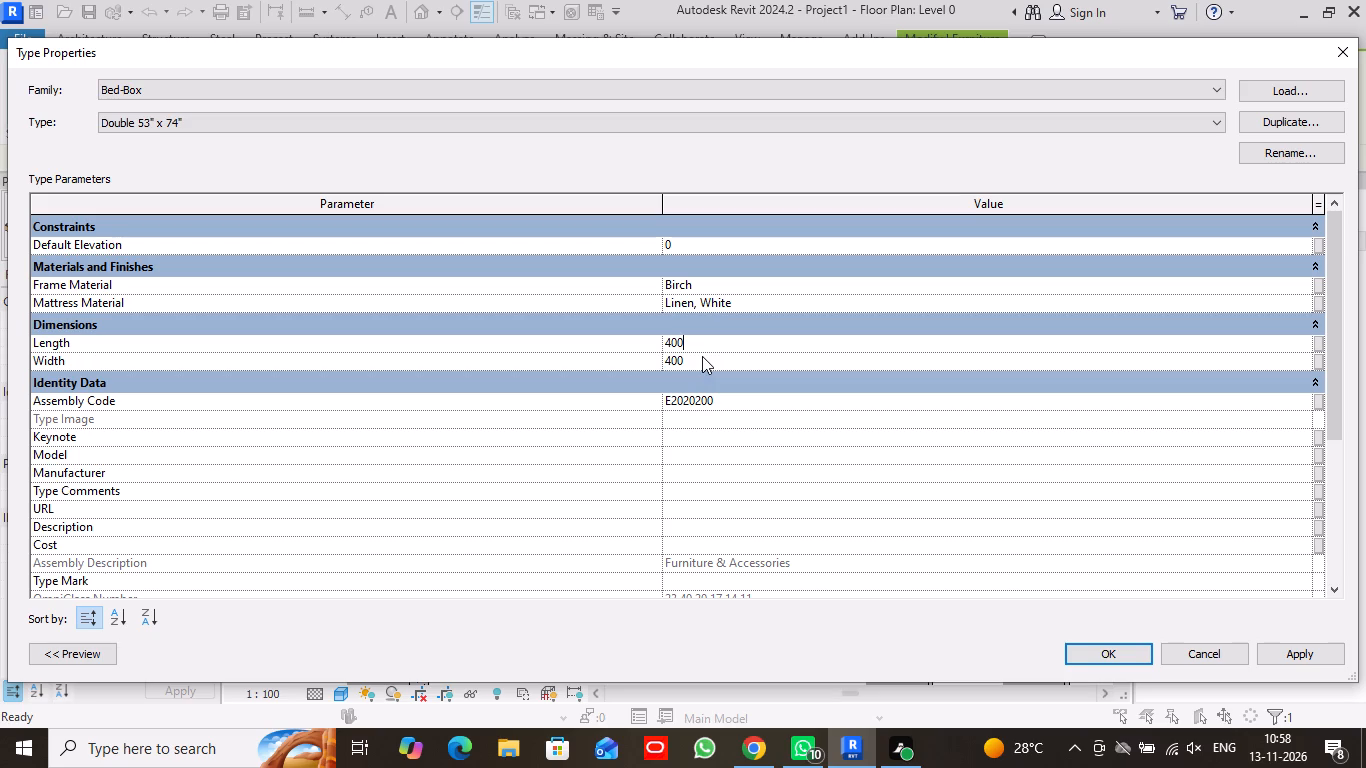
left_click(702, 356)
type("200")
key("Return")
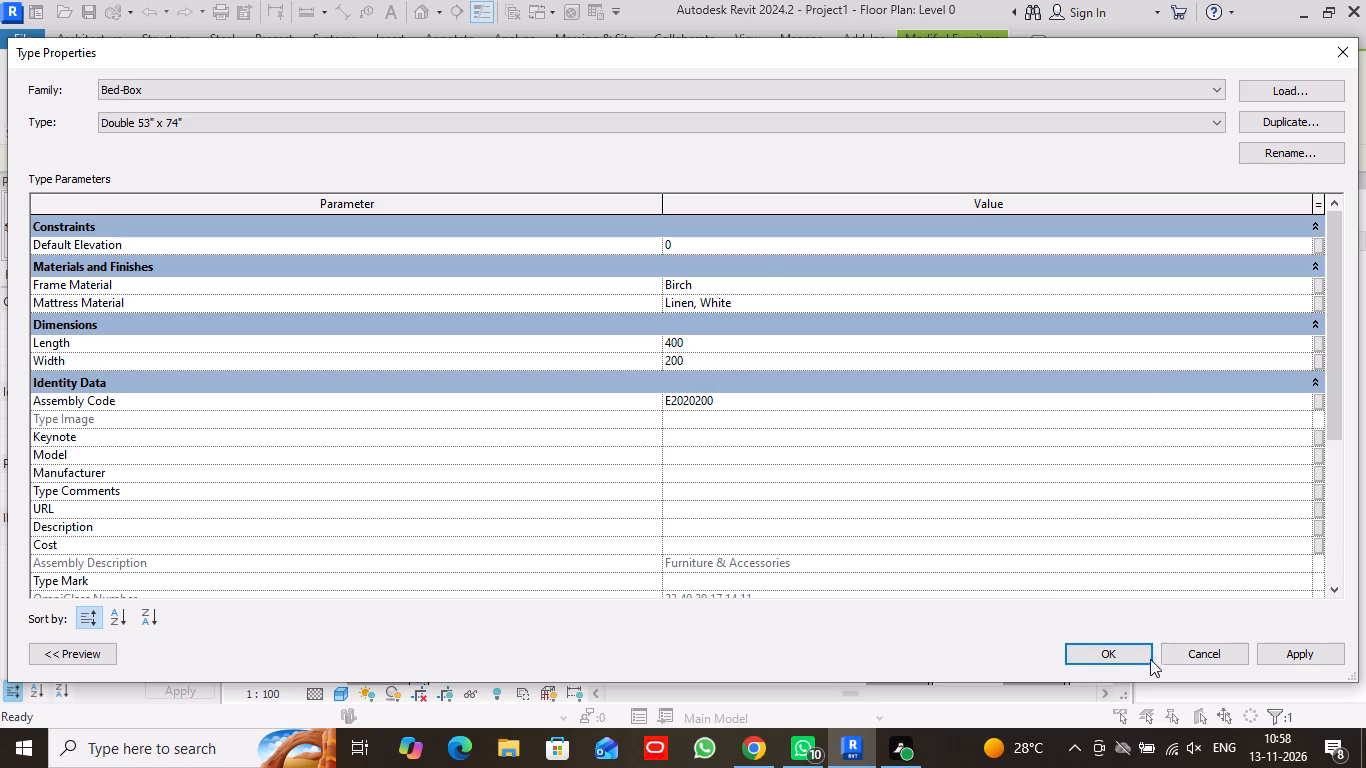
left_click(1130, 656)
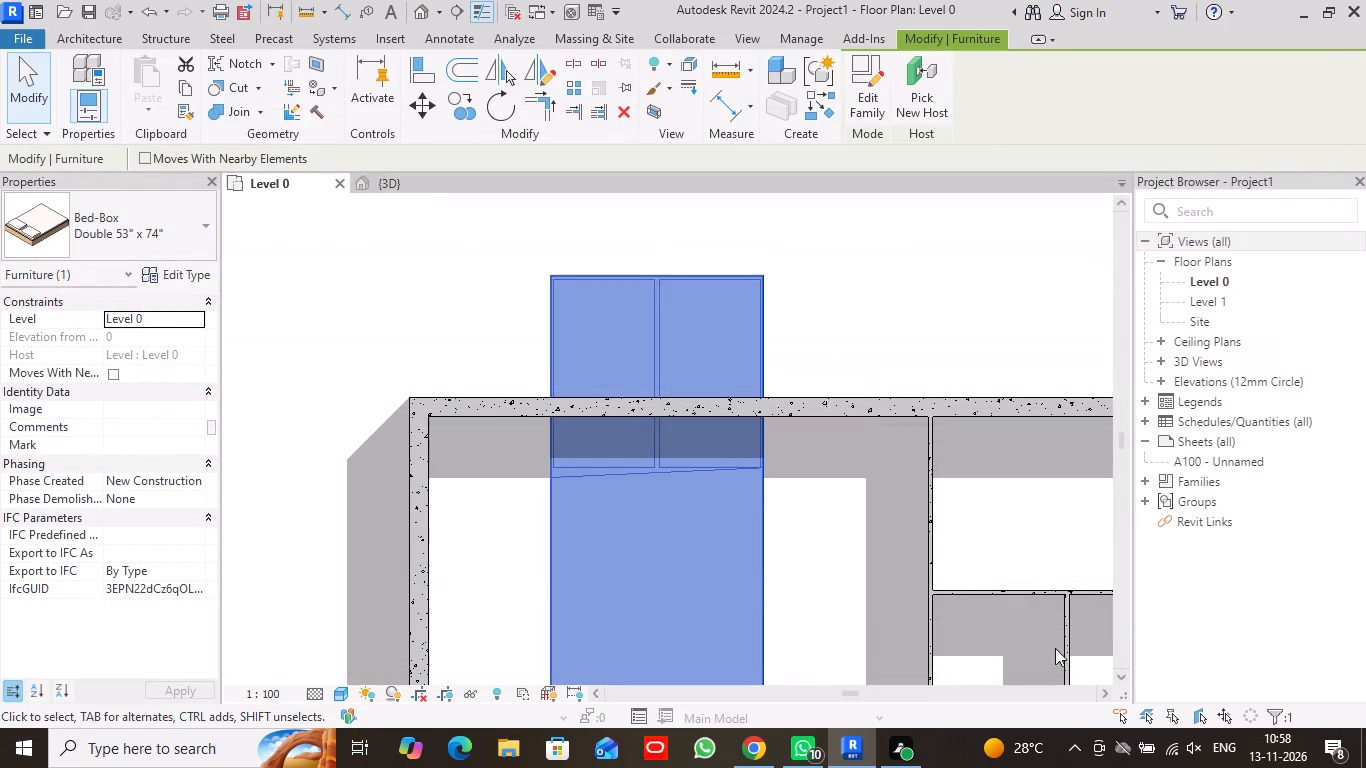
Set the Bed-Box type's length to 200 inches and width to 100 inches.
scroll(887, 554, "down", 3)
middle_click_drag(874, 557, 856, 432)
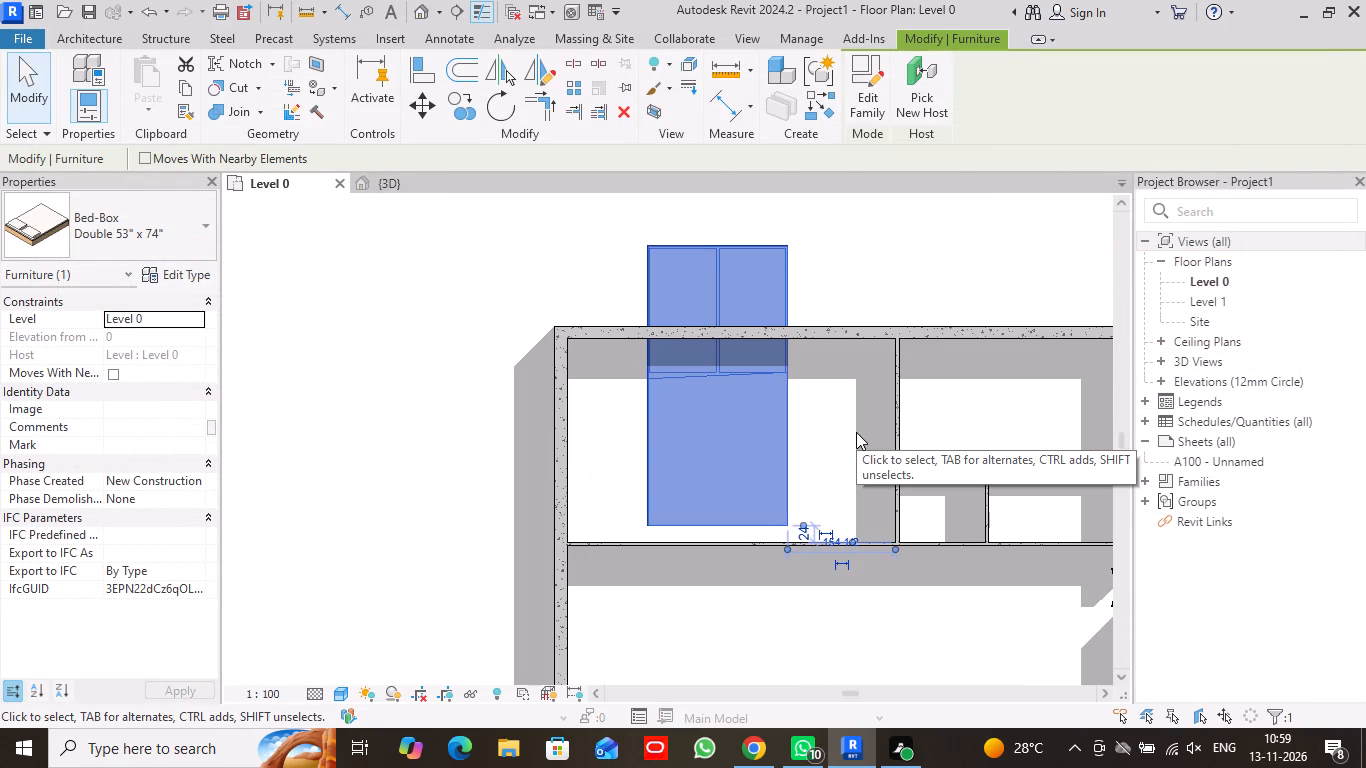
left_click(186, 274)
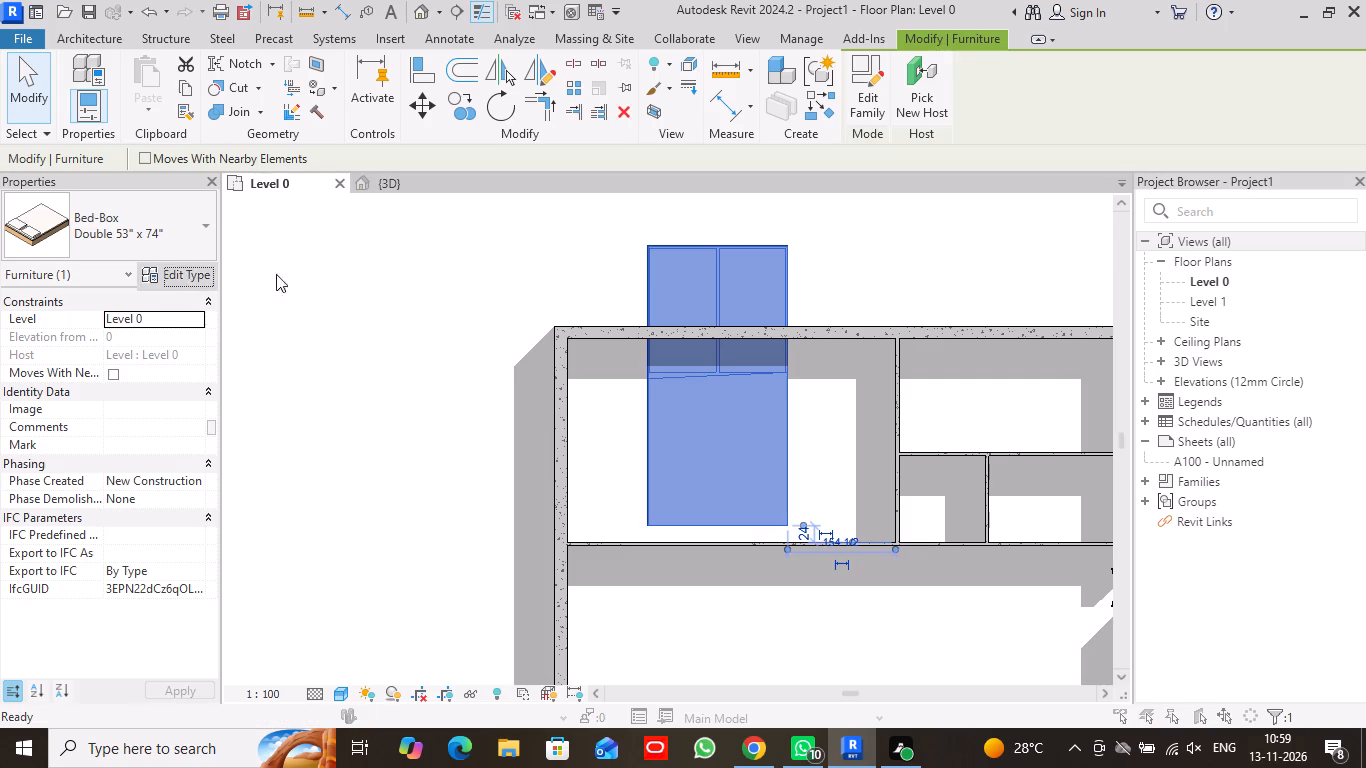
left_click(707, 343)
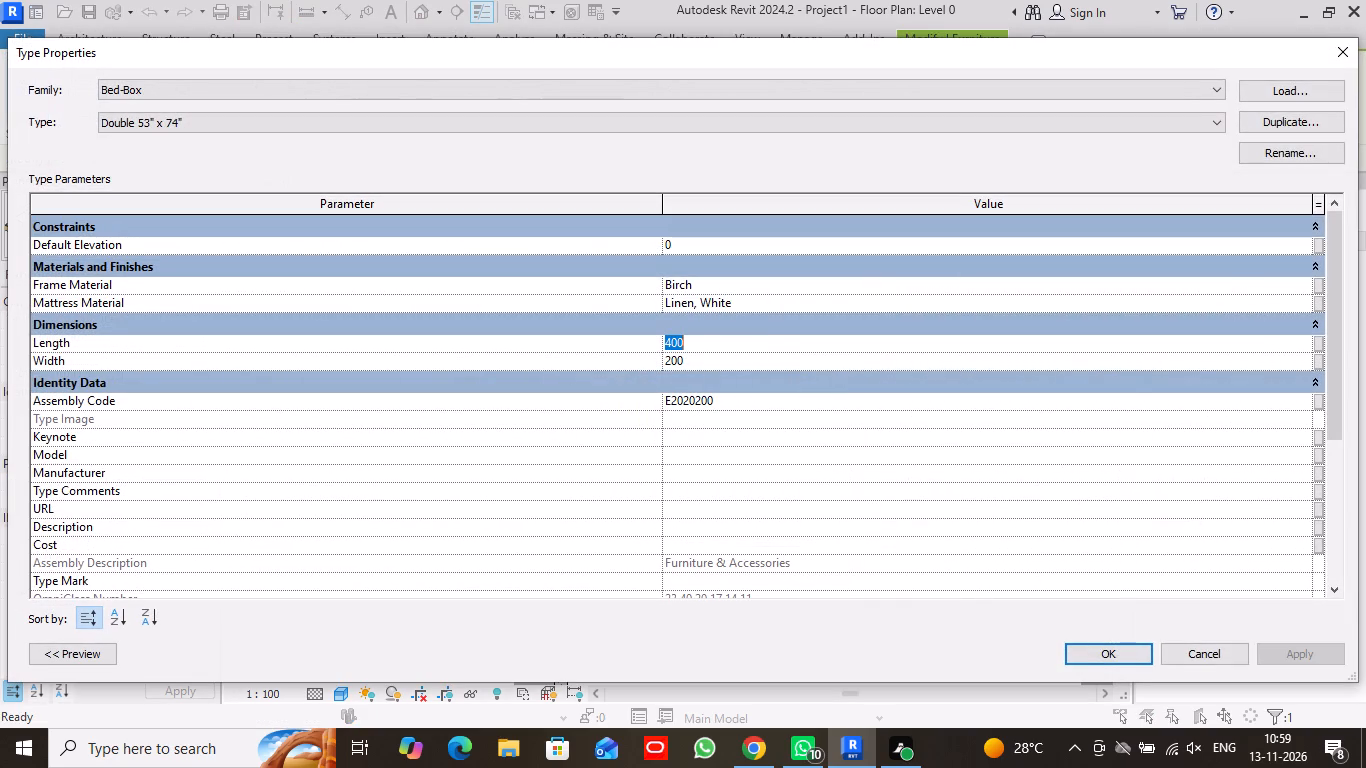
type("200")
key("Return")
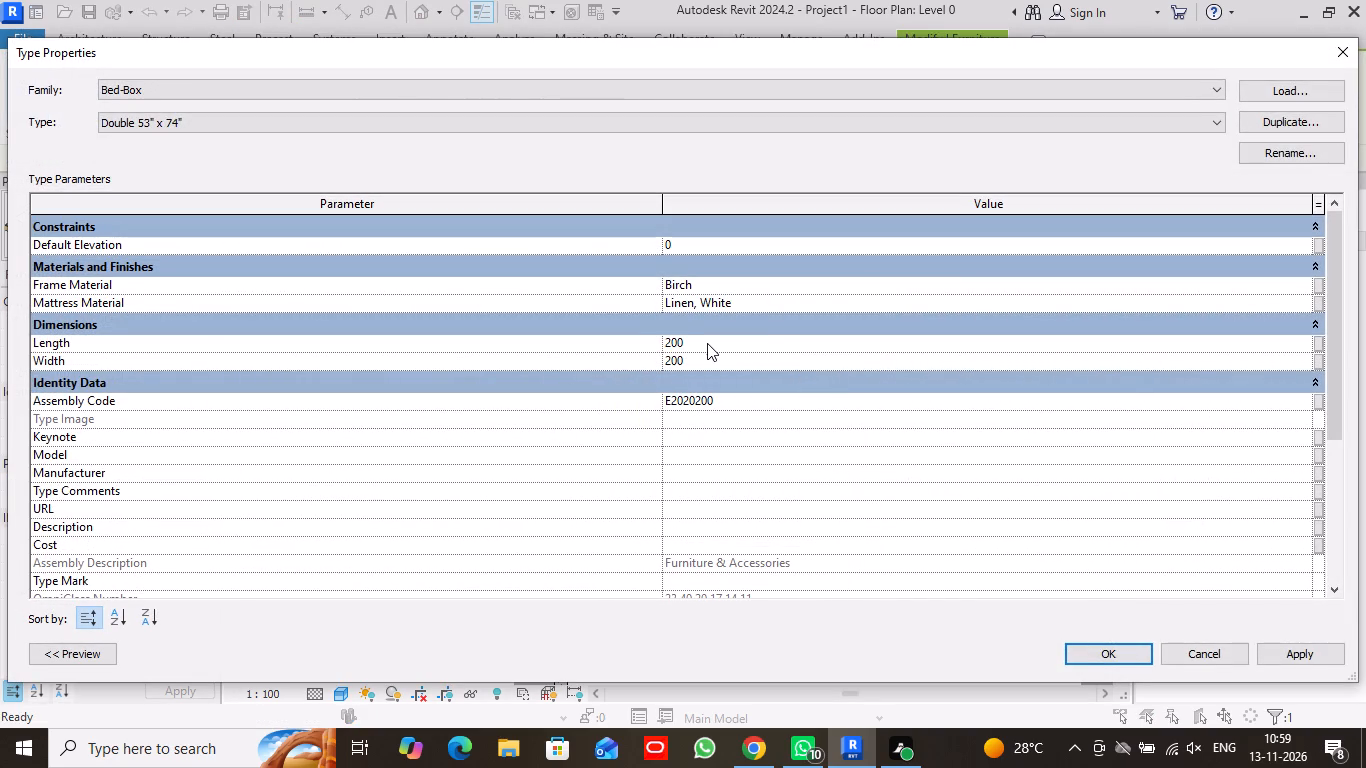
left_click(705, 359)
type("100")
key("Return")
left_click(1132, 656)
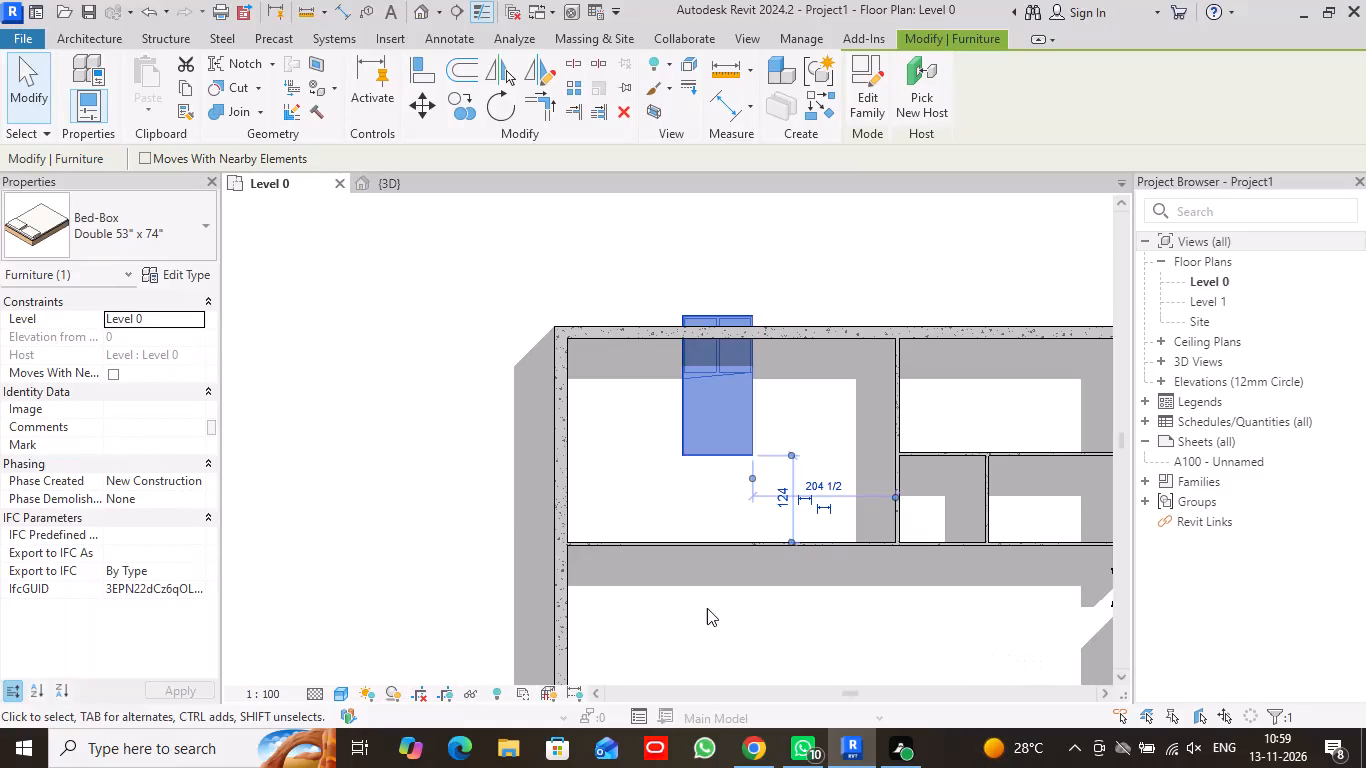
Move the bed fully inside the northwest room, about 12 inches from the north wall and 198 inches west of the partition.
left_click(718, 399)
left_click_drag(716, 314, 713, 335)
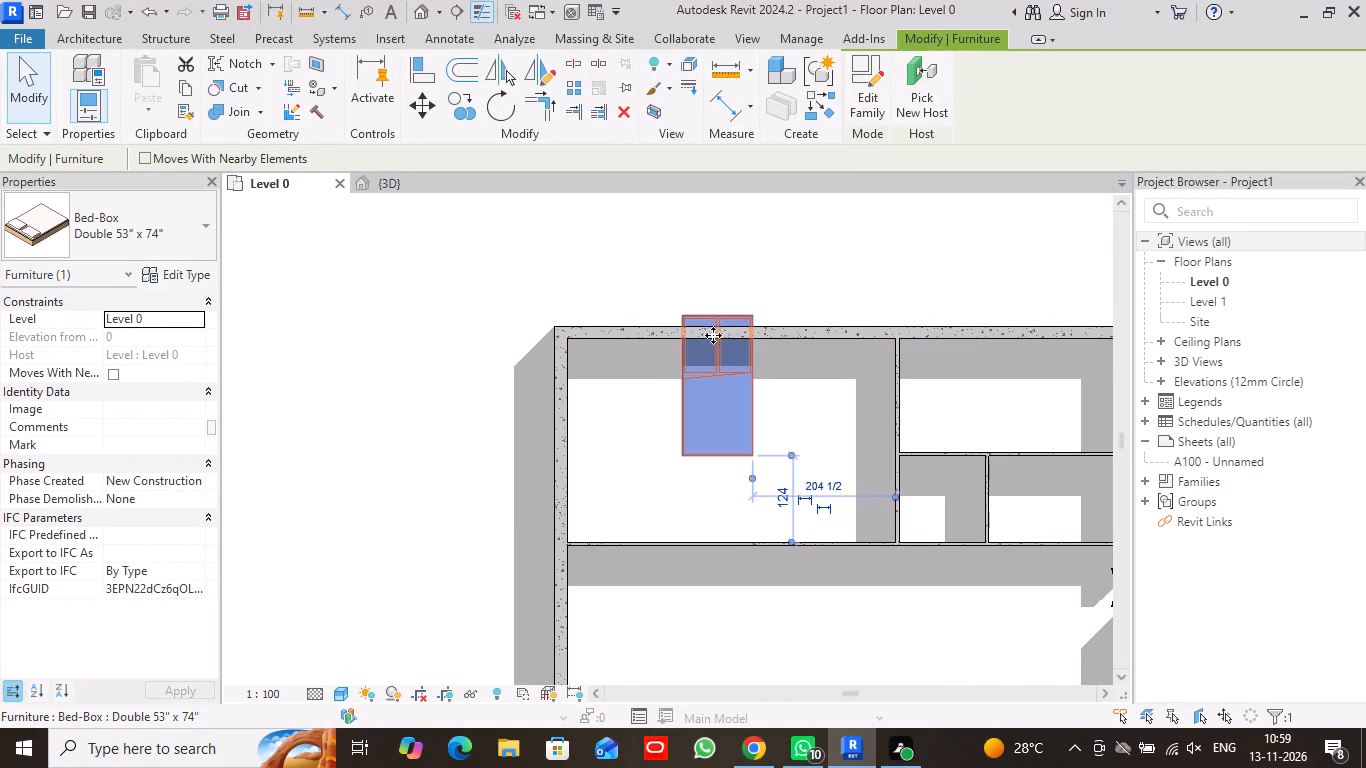
left_click_drag(713, 335, 717, 353)
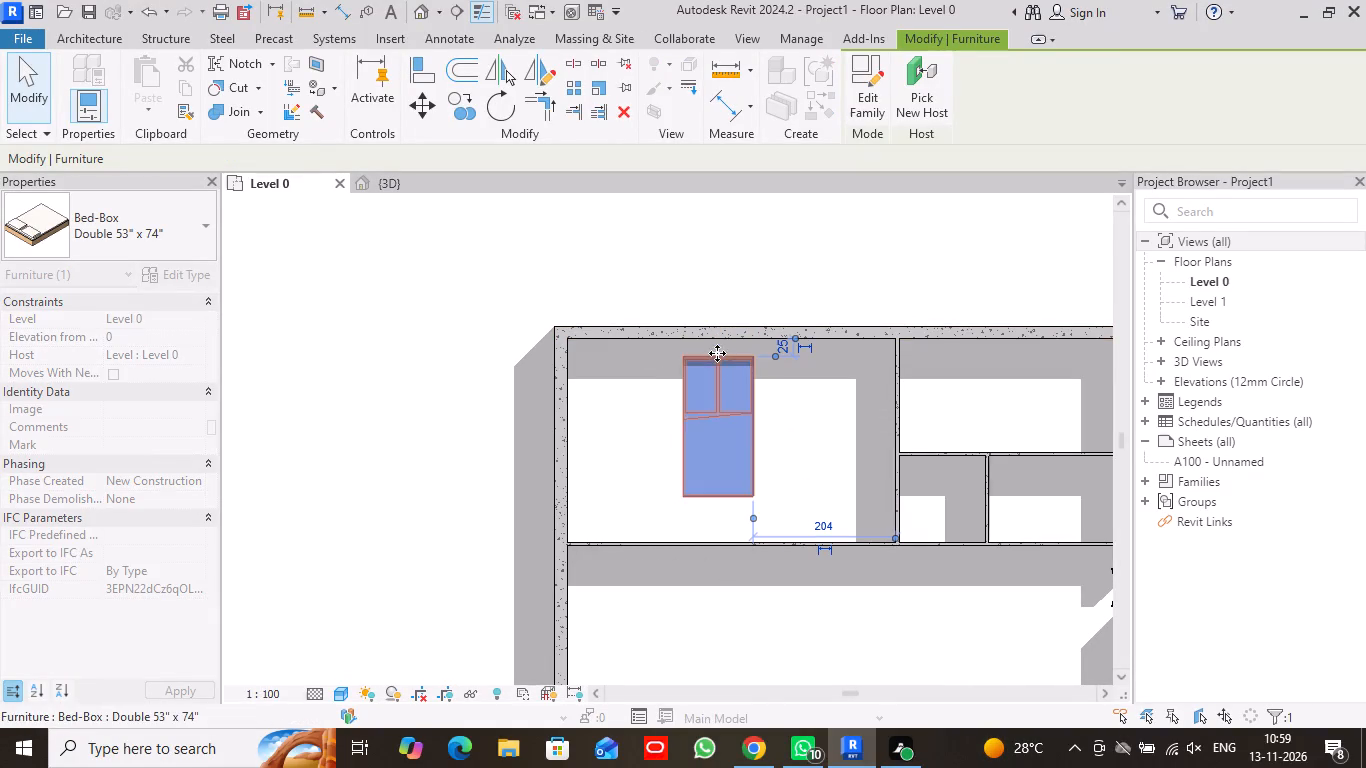
scroll(768, 425, "up", 4)
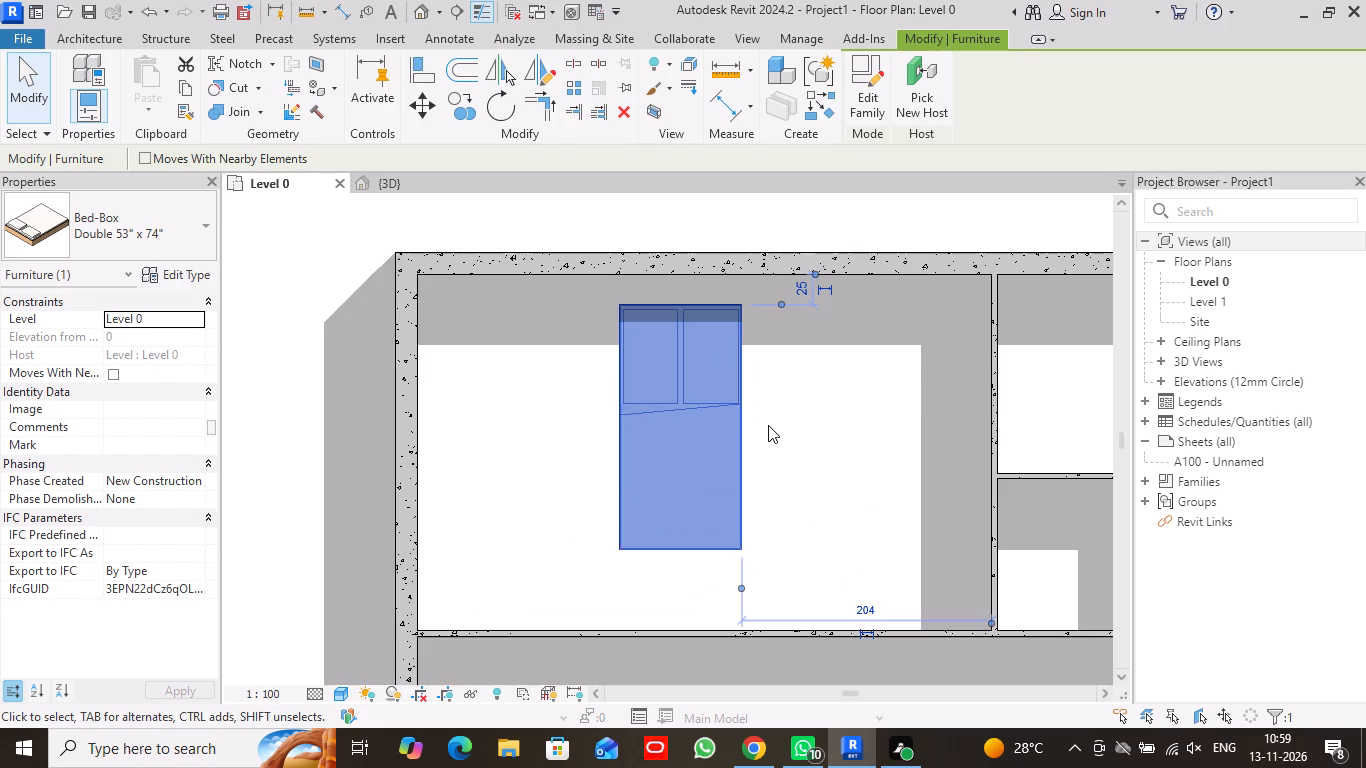
left_click_drag(687, 443, 693, 420)
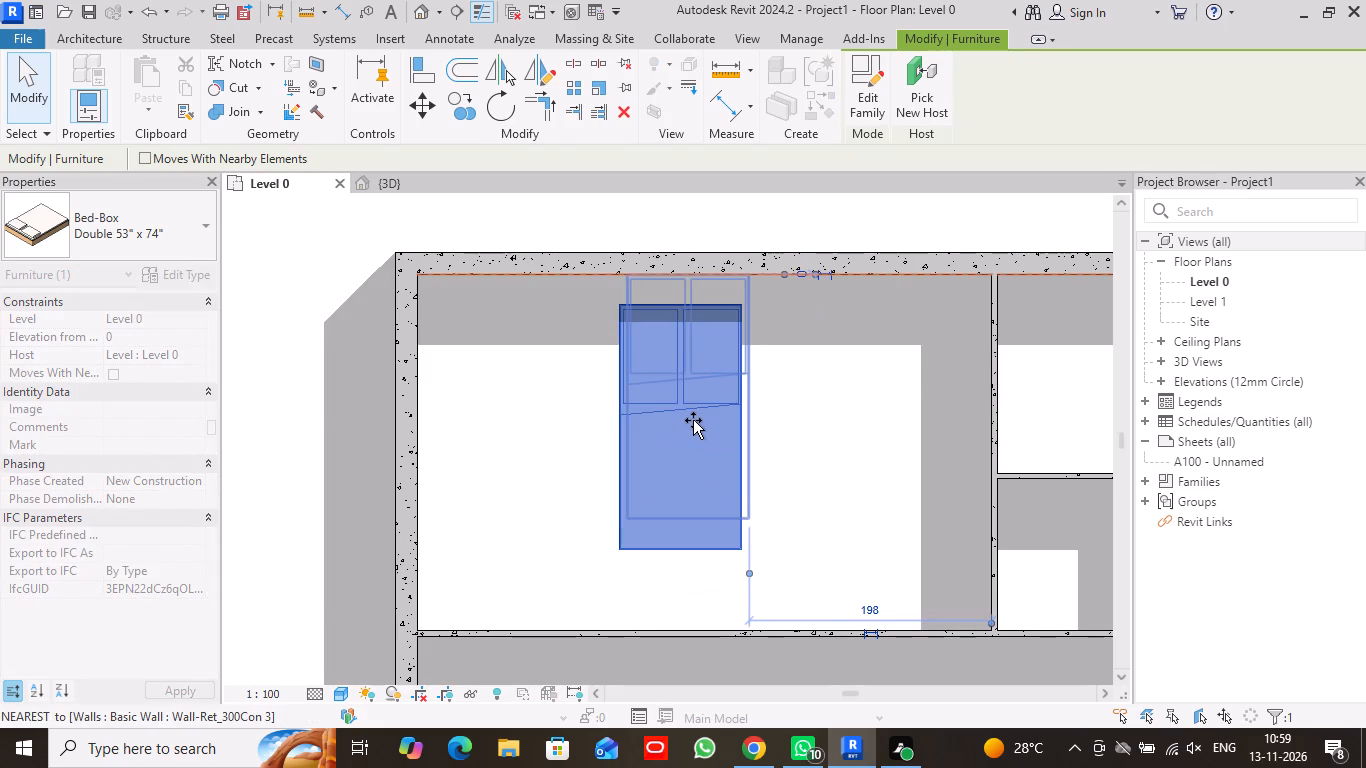
left_click_drag(693, 420, 694, 425)
scroll(806, 448, "up", 1)
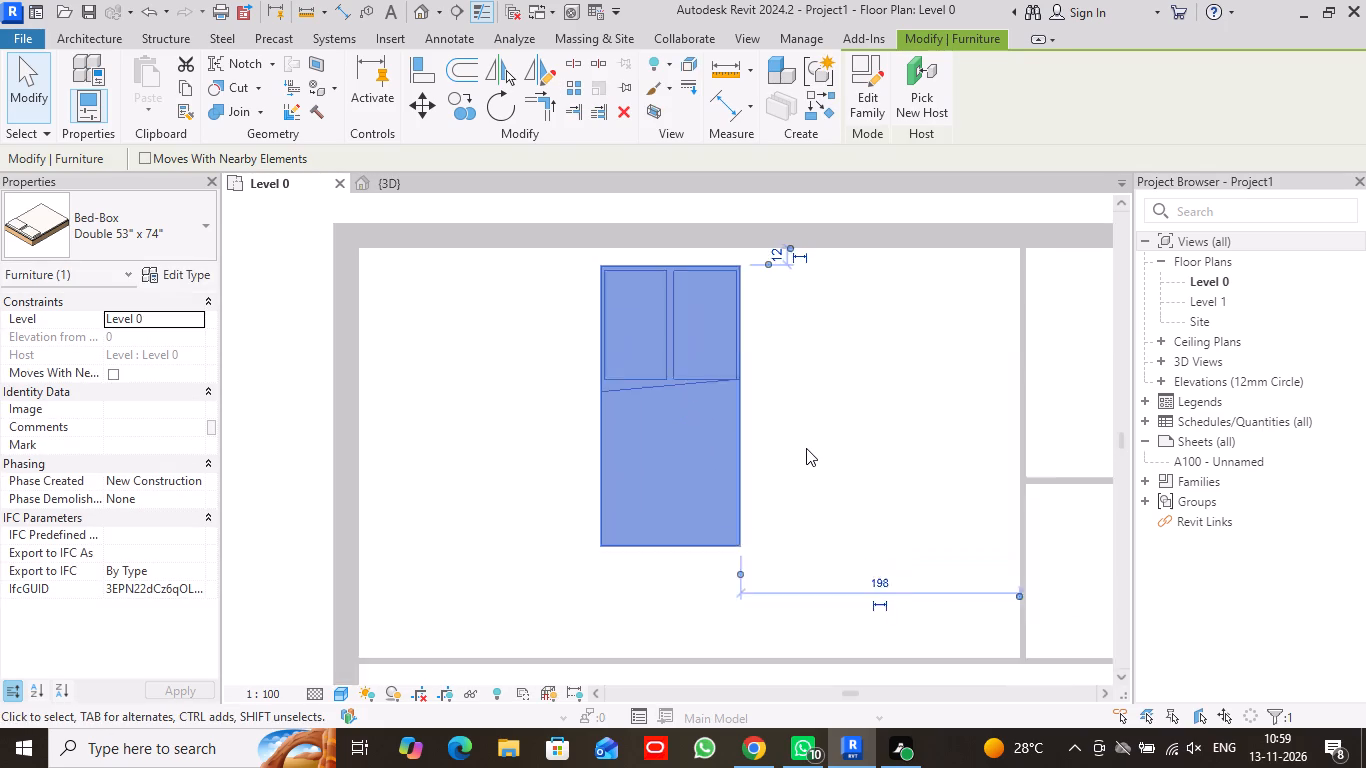
Set the Bed-Box type's width to 150 inches and deselect the bed.
scroll(806, 448, "up", 1)
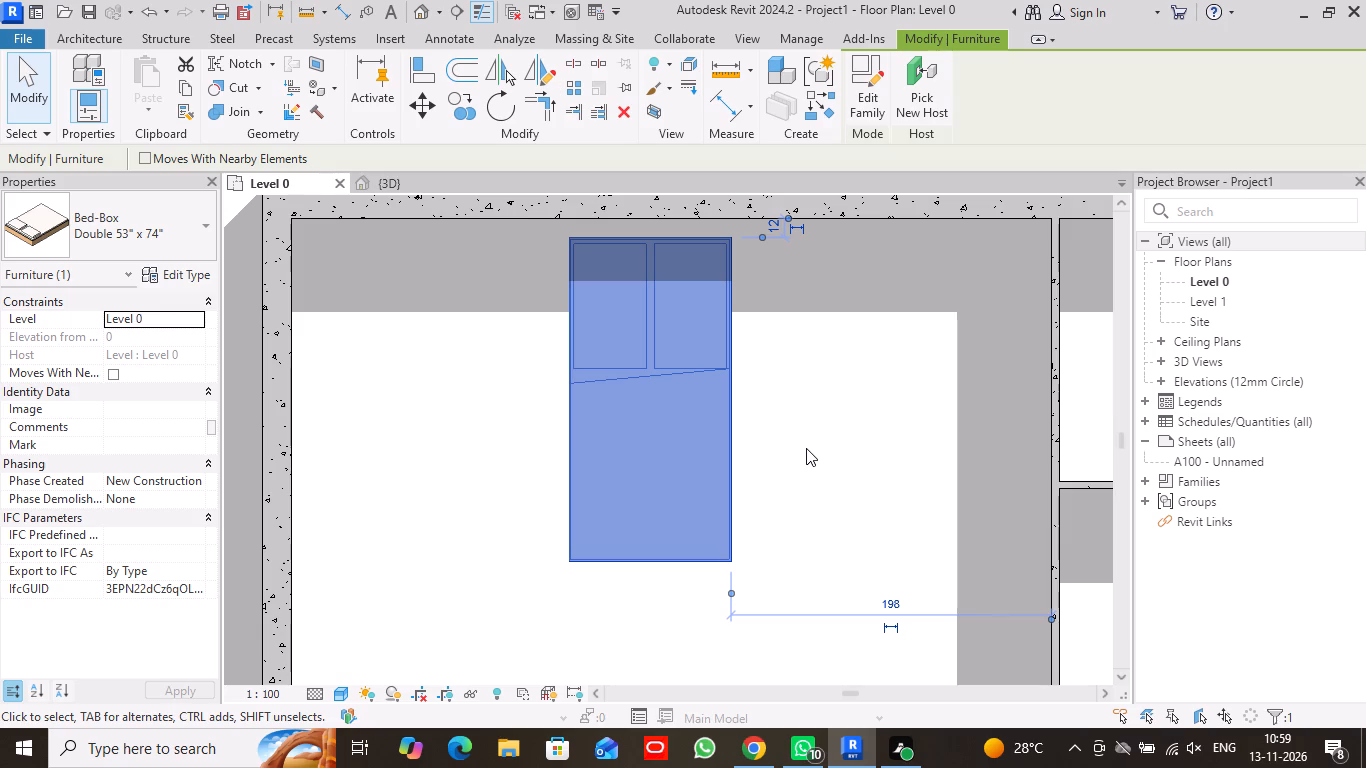
left_click(188, 273)
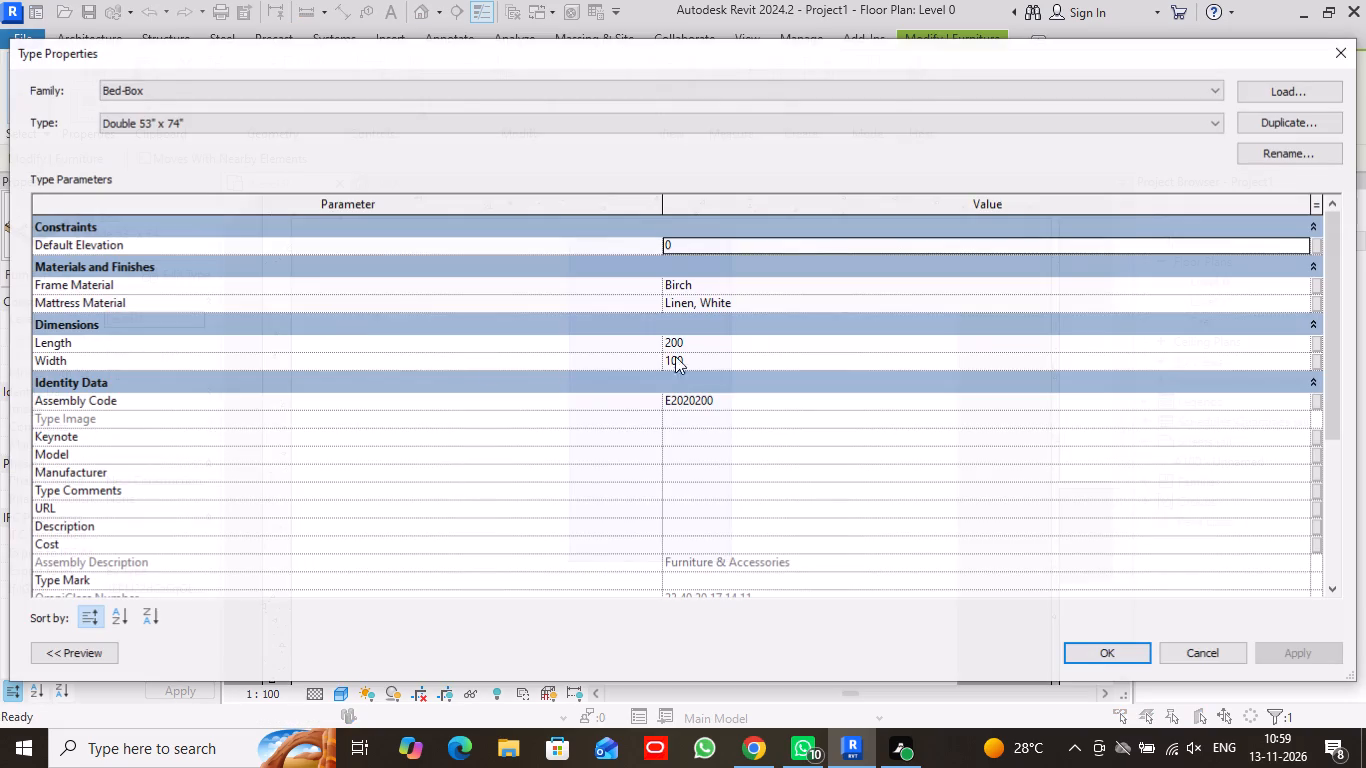
left_click(702, 363)
type("150")
key("Return")
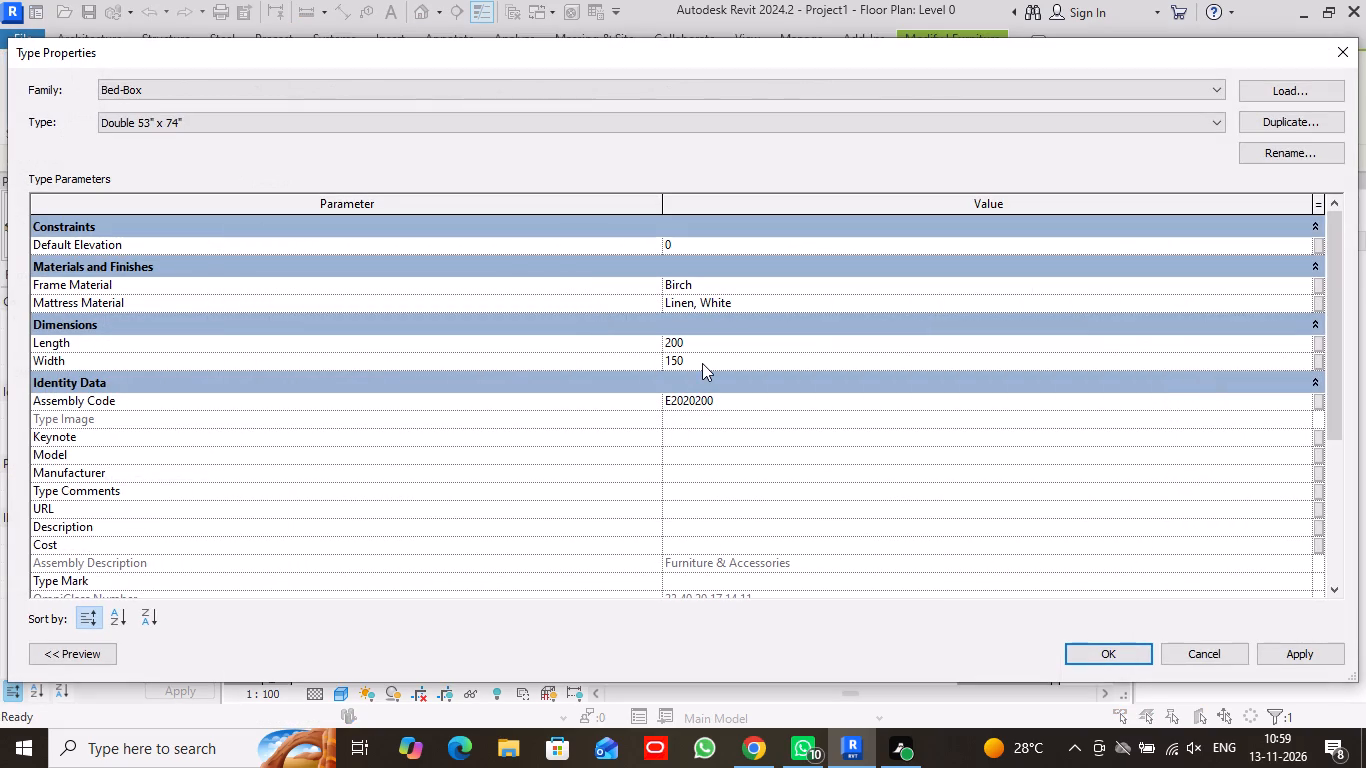
left_click(1119, 650)
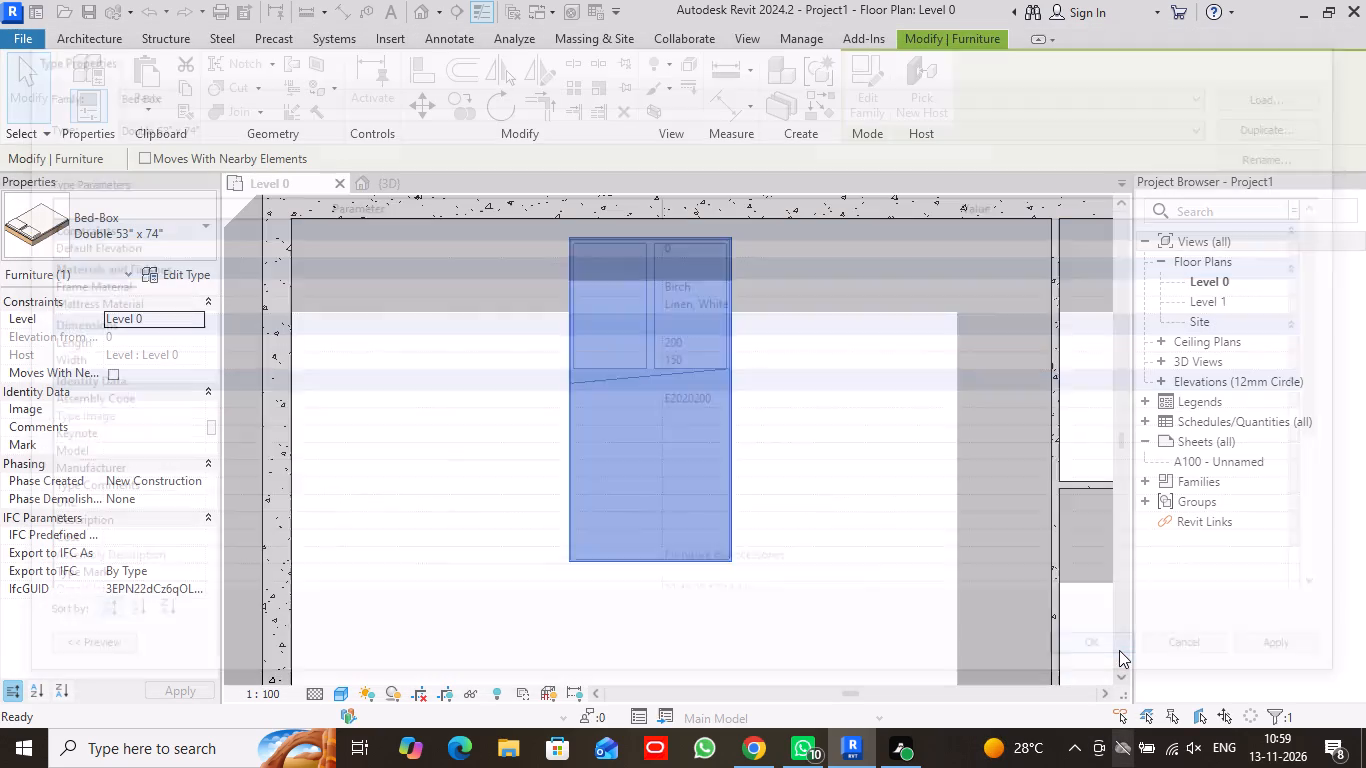
scroll(951, 600, "down", 3)
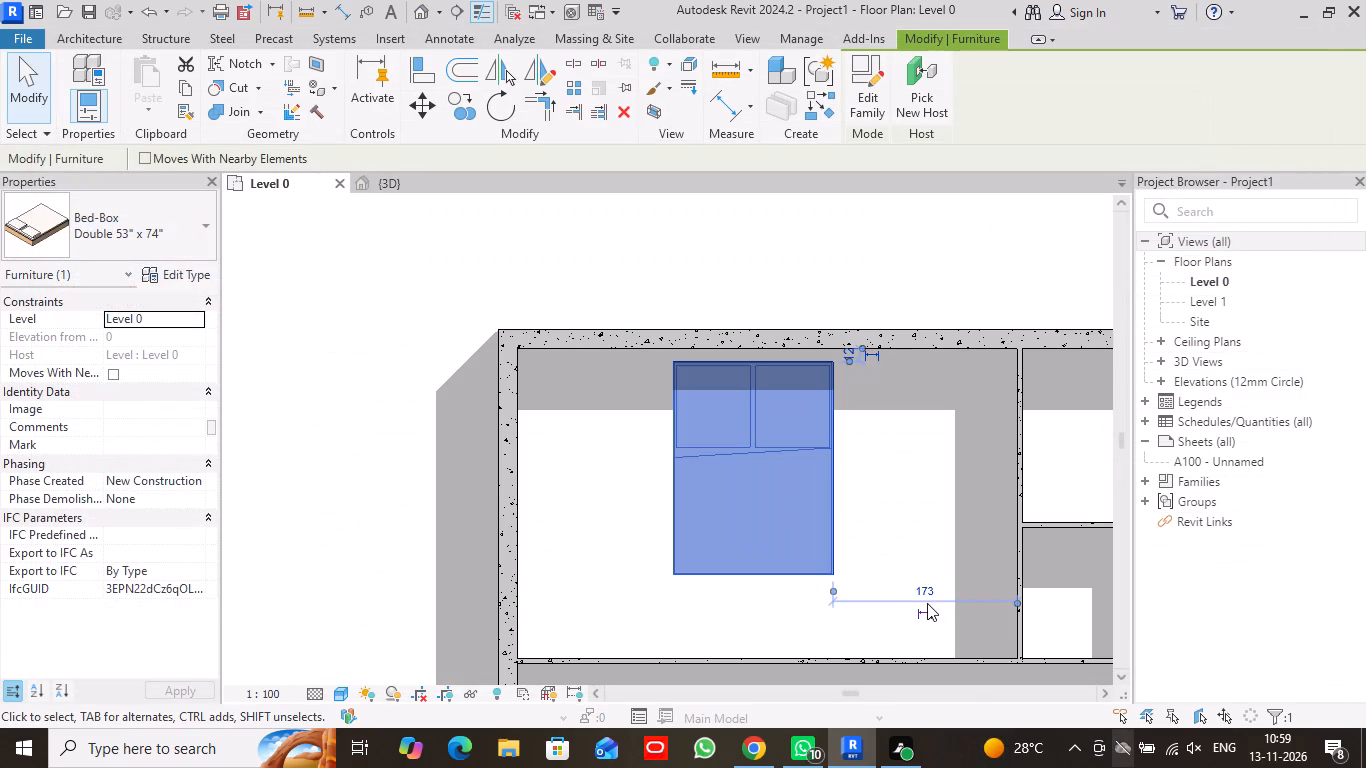
left_click(28, 97)
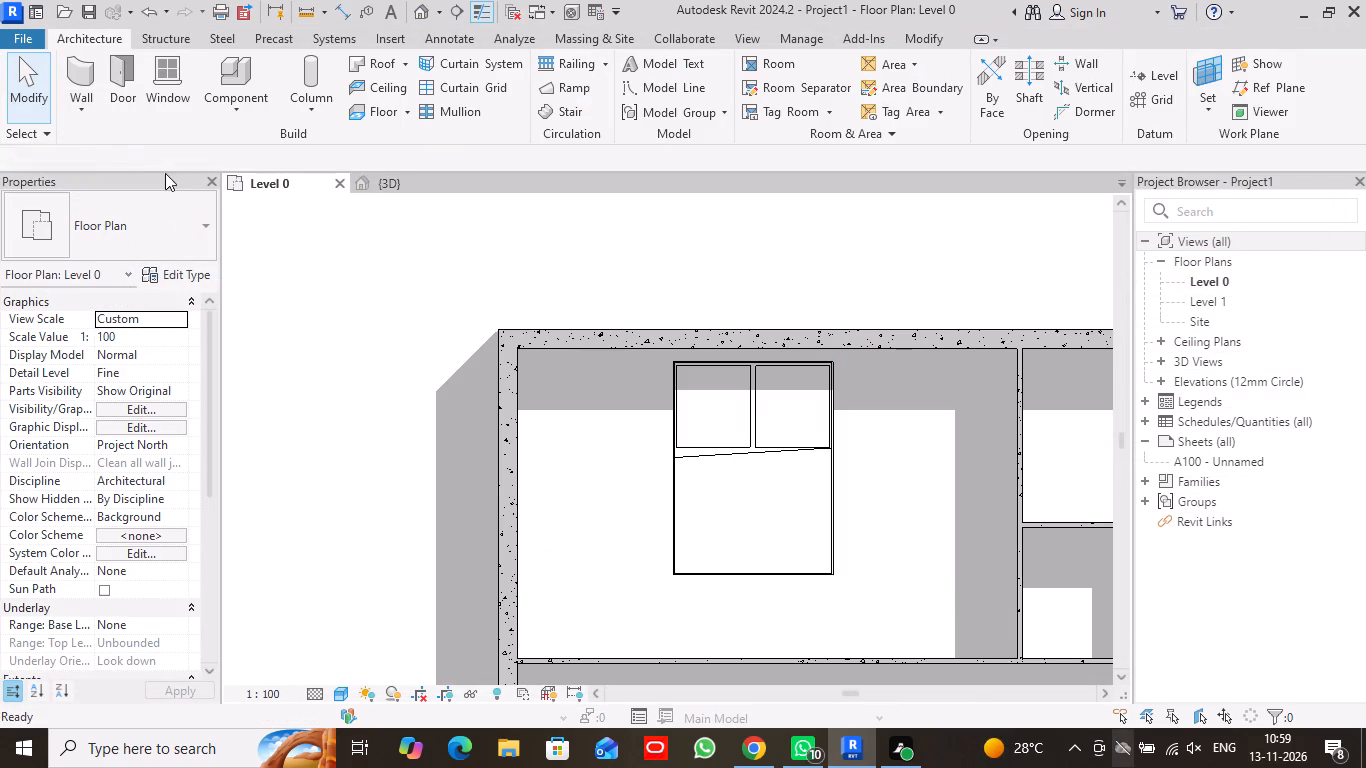
Examine the bed's size and placement in the northwest room from an angled 3D view.
left_click(415, 176)
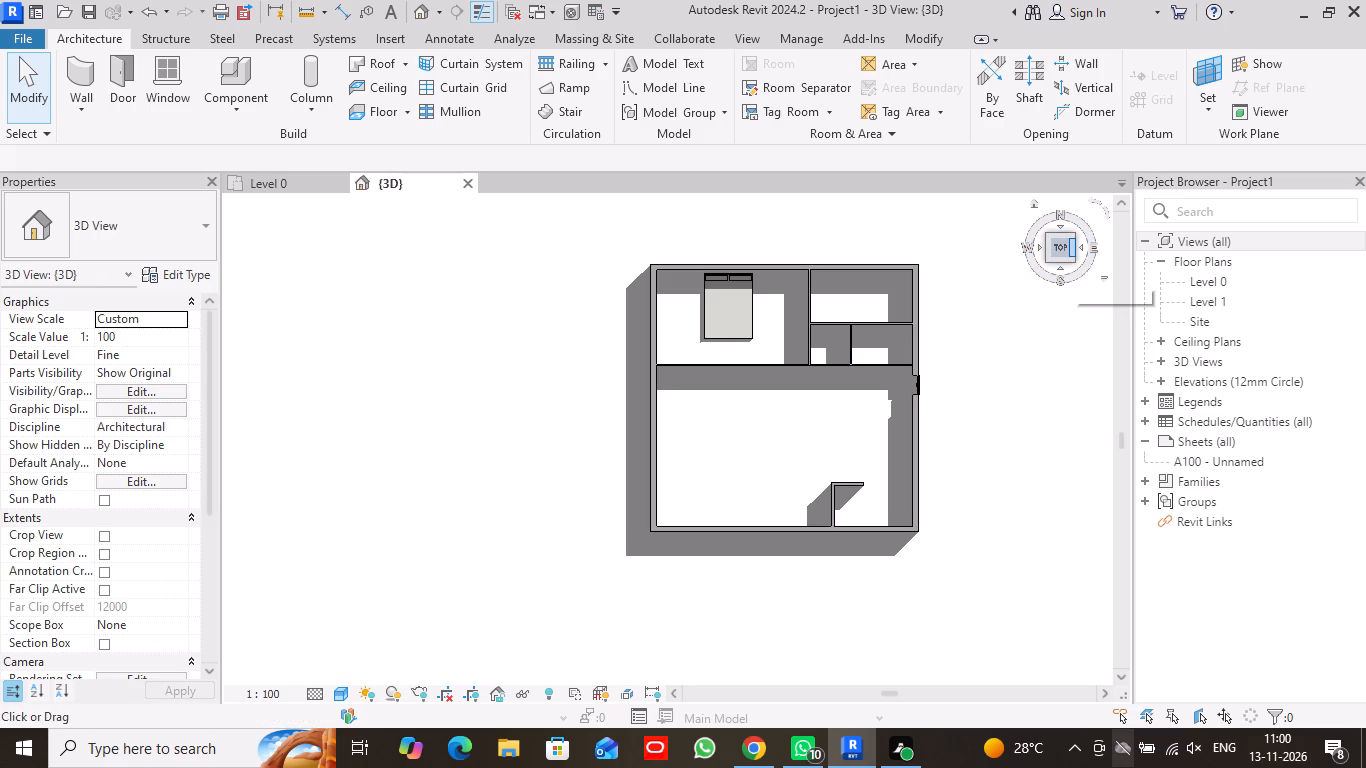
left_click_drag(1071, 259, 1033, 217)
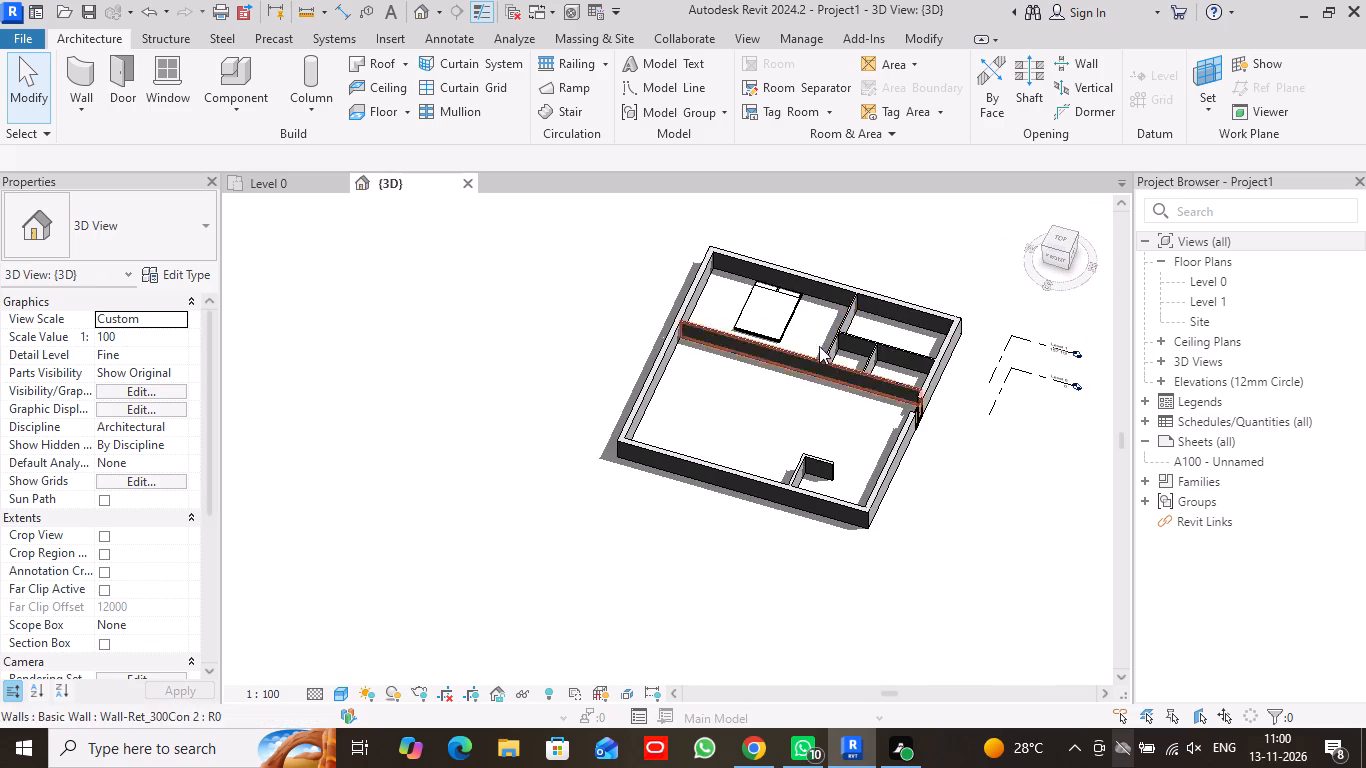
scroll(797, 326, "up", 9)
middle_click_drag(787, 332, 787, 348)
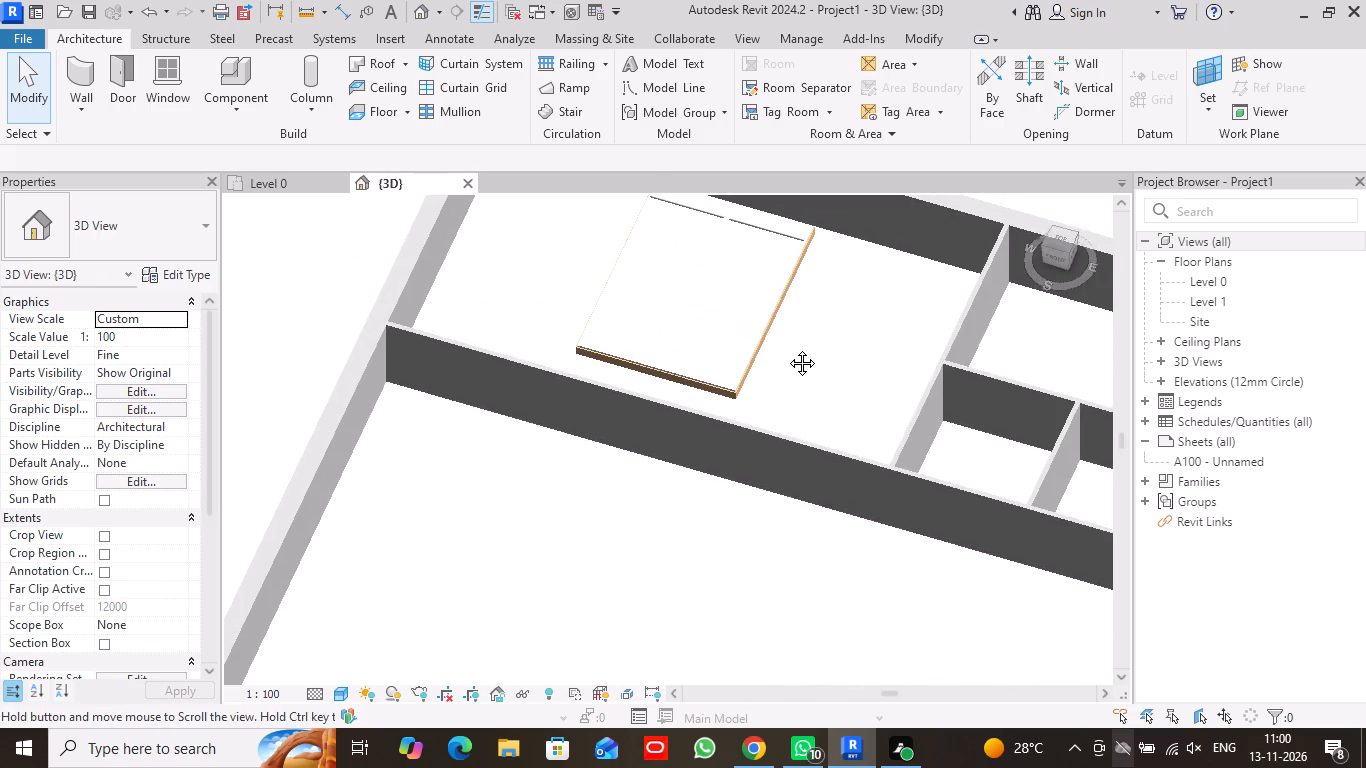
middle_click_drag(787, 348, 756, 404)
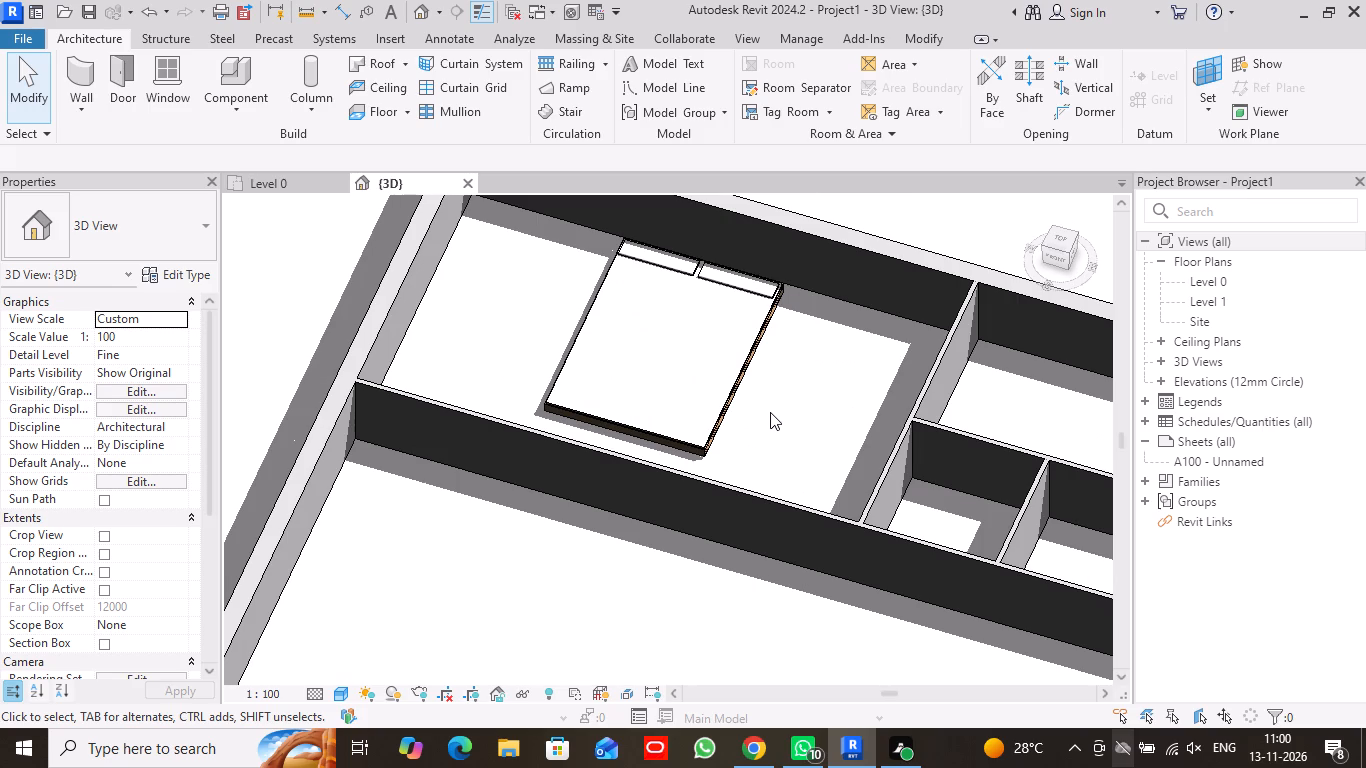
scroll(770, 412, "down", 2)
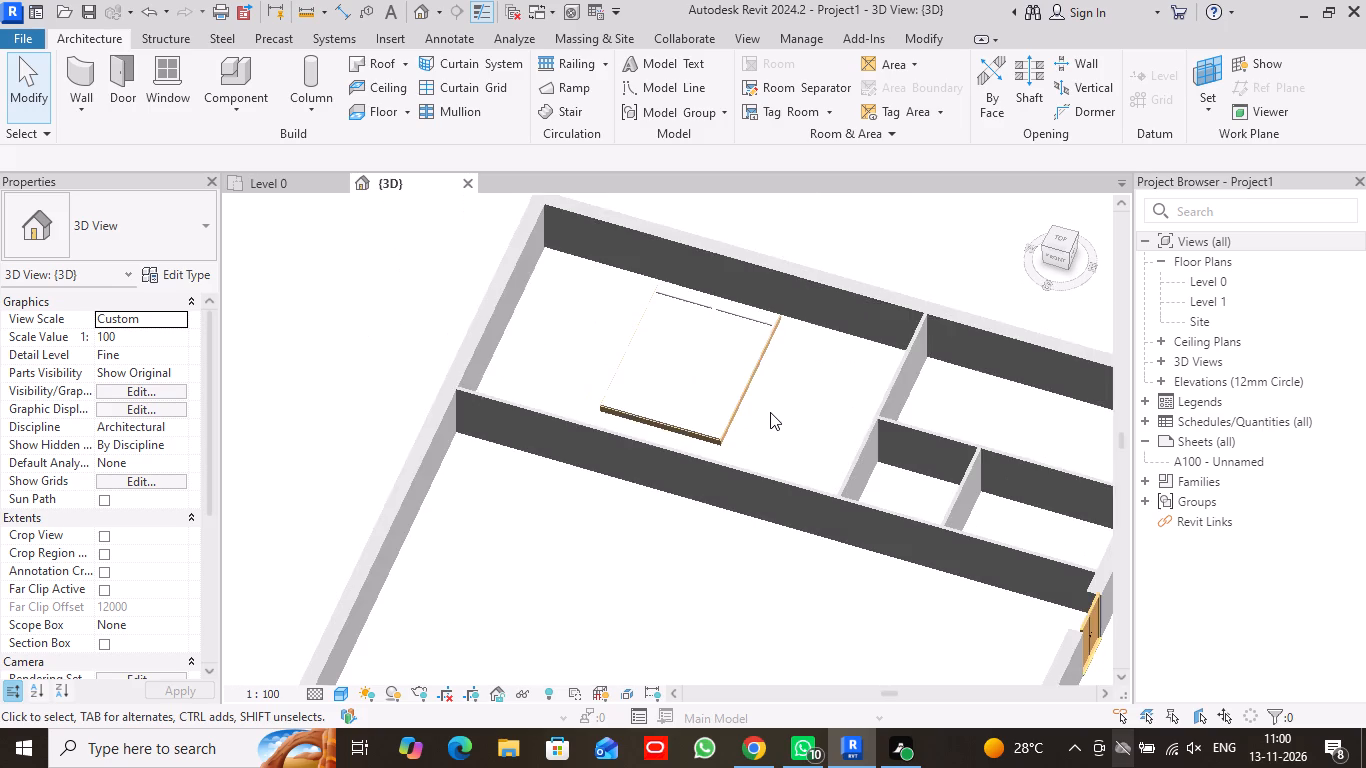
scroll(770, 412, "down", 3)
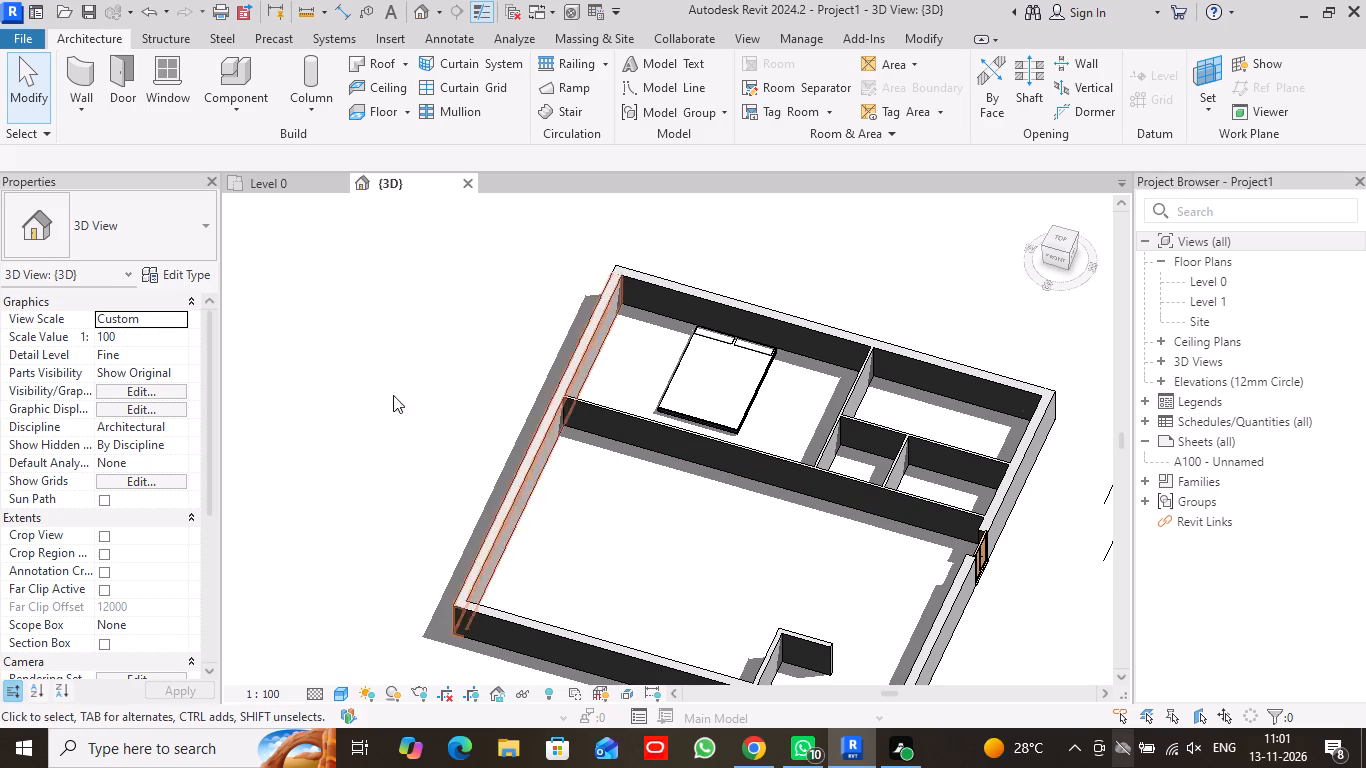
Open the bed's type properties and browse the project materials available for its mattress material.
left_click(726, 390)
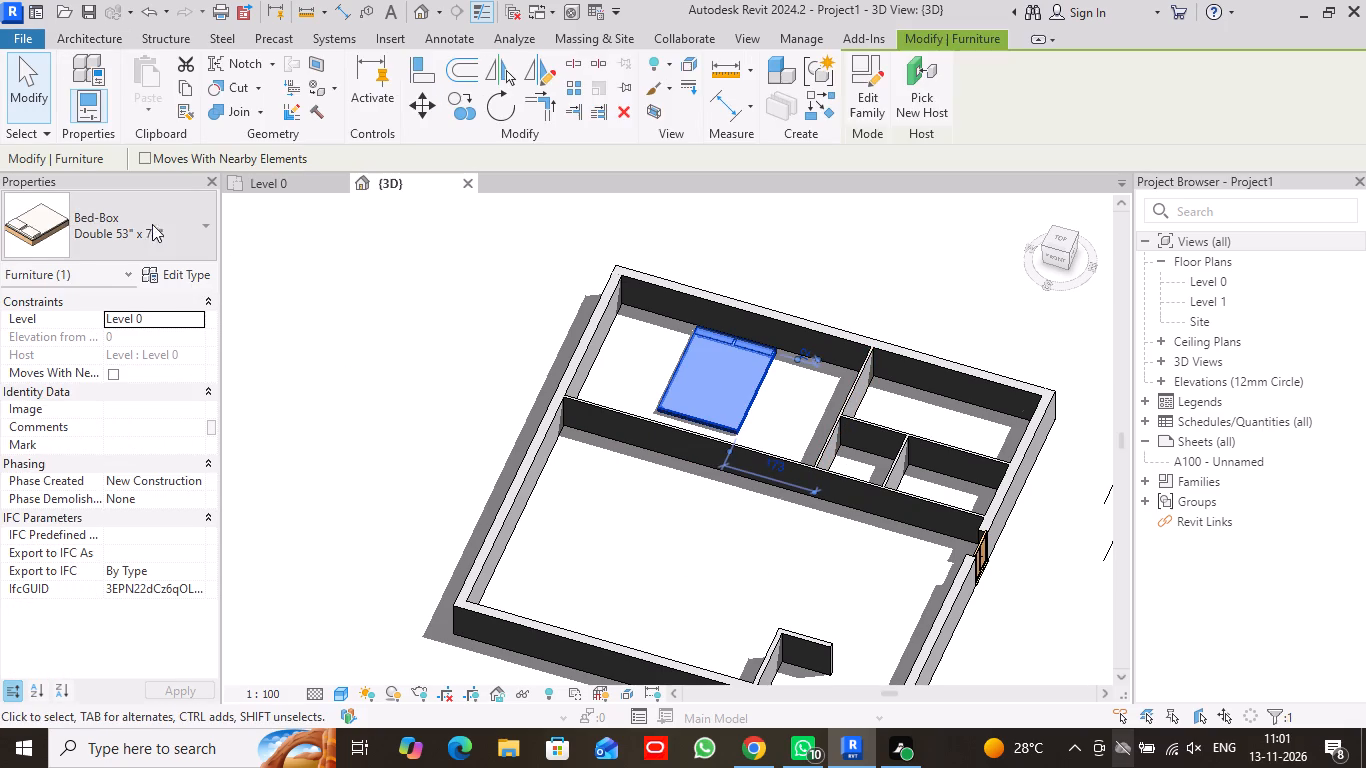
left_click(172, 271)
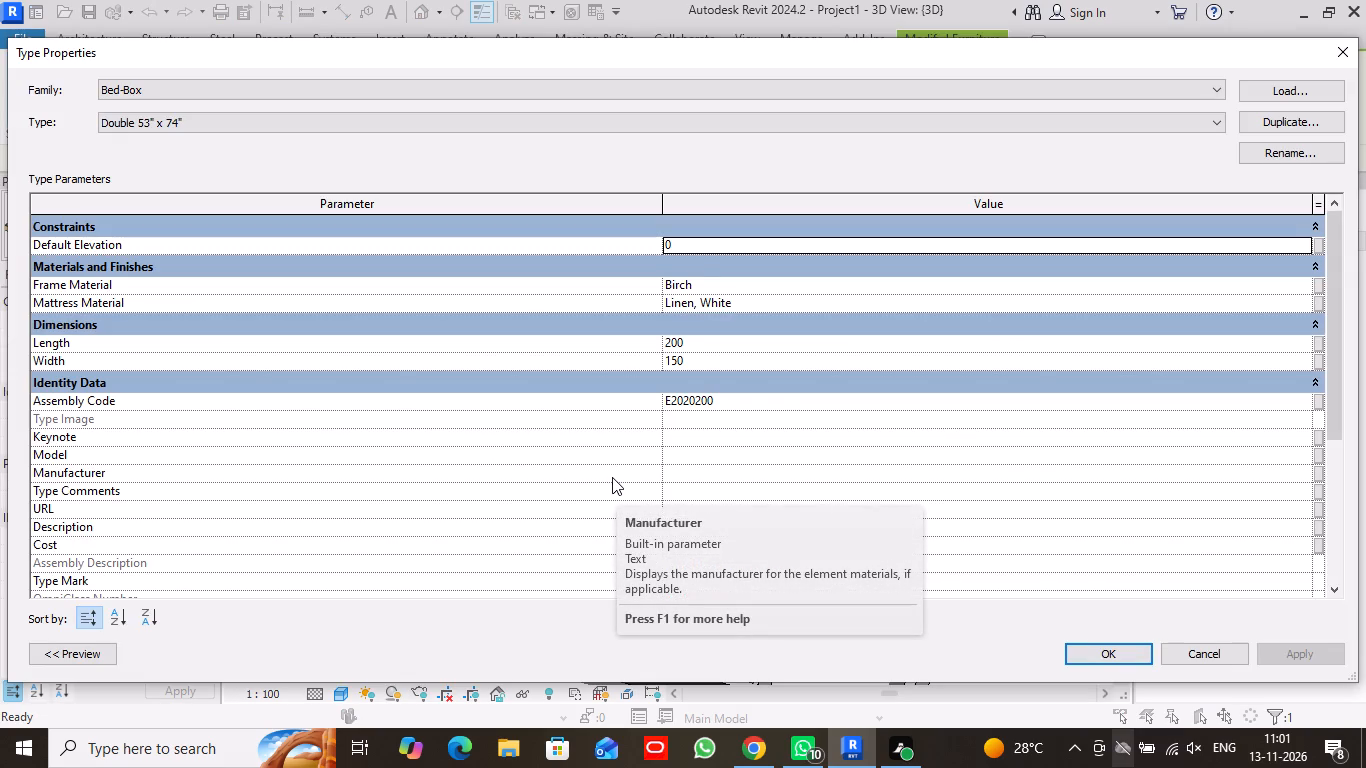
left_click(758, 302)
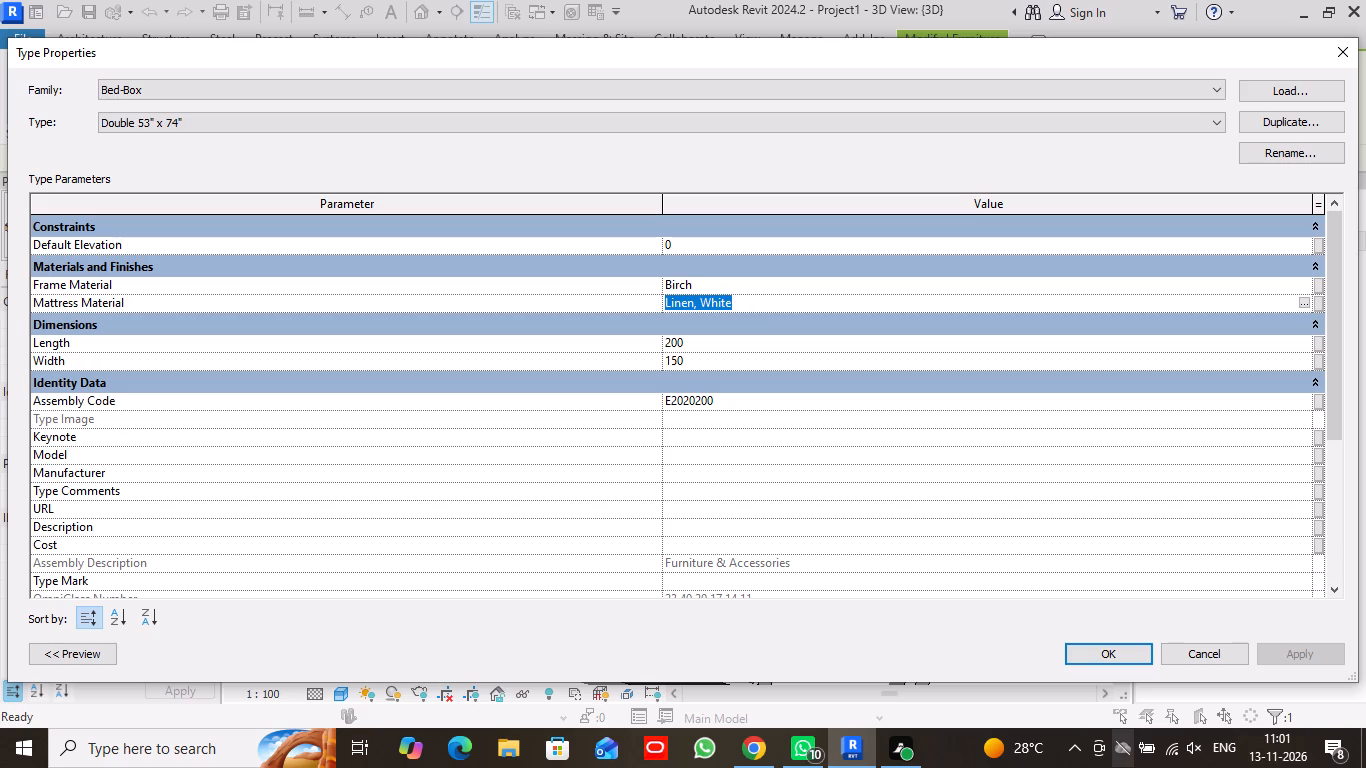
left_click(1299, 302)
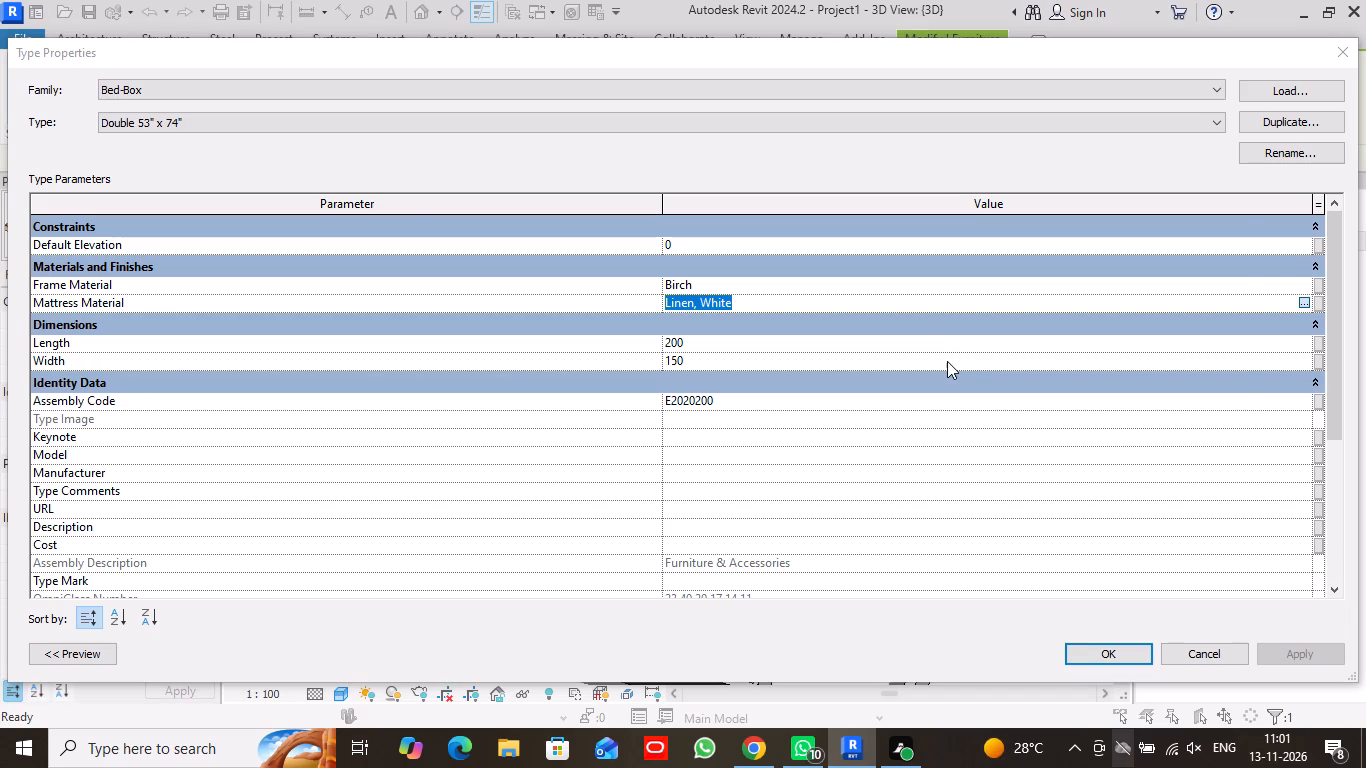
scroll(655, 386, "down", 2)
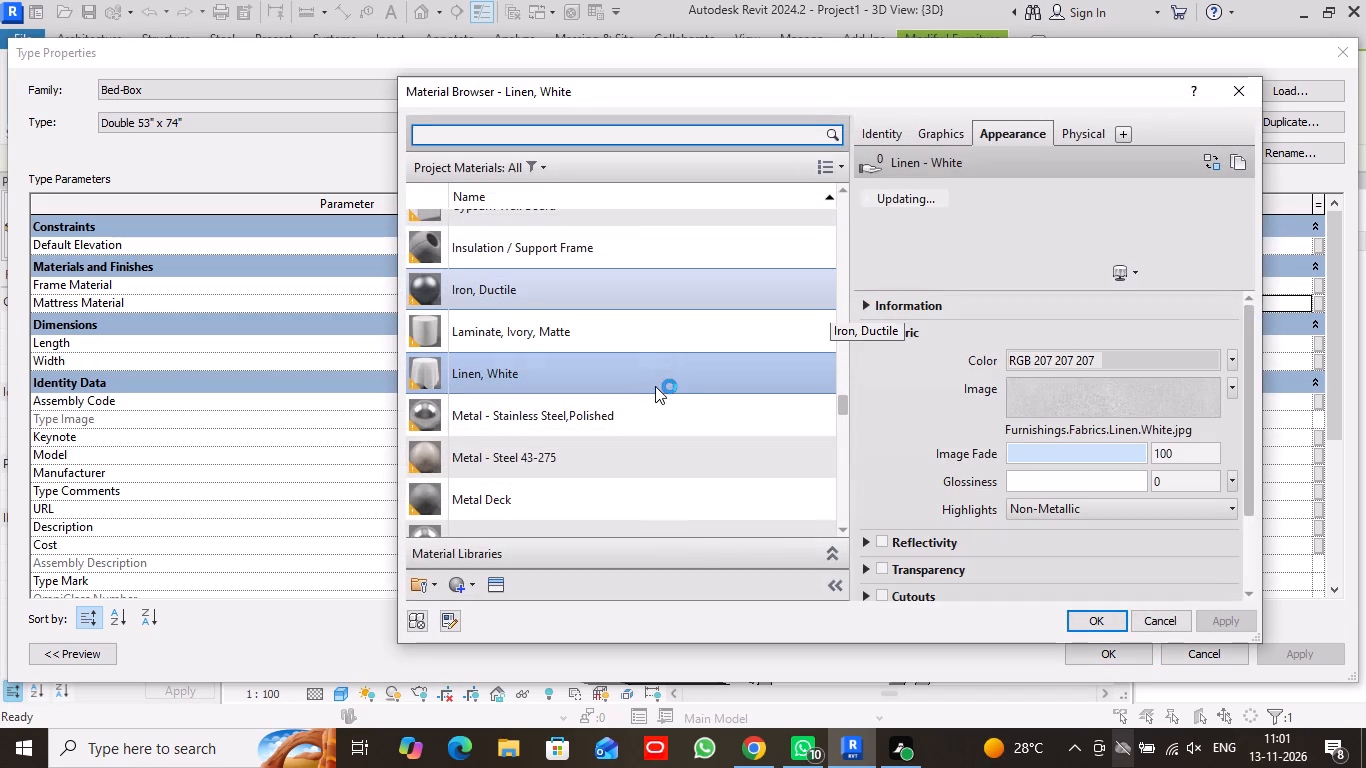
scroll(655, 386, "down", 3)
scroll(655, 386, "up", 13)
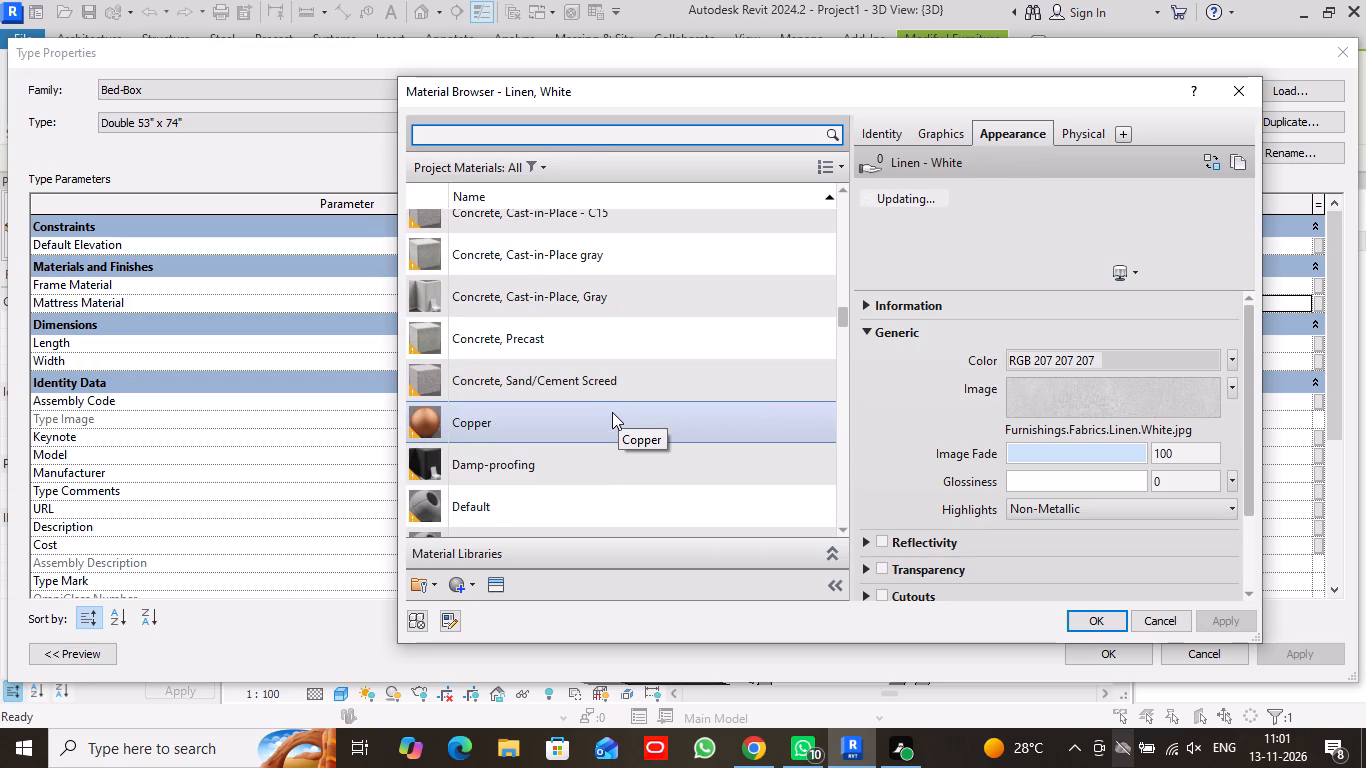
left_click(1240, 87)
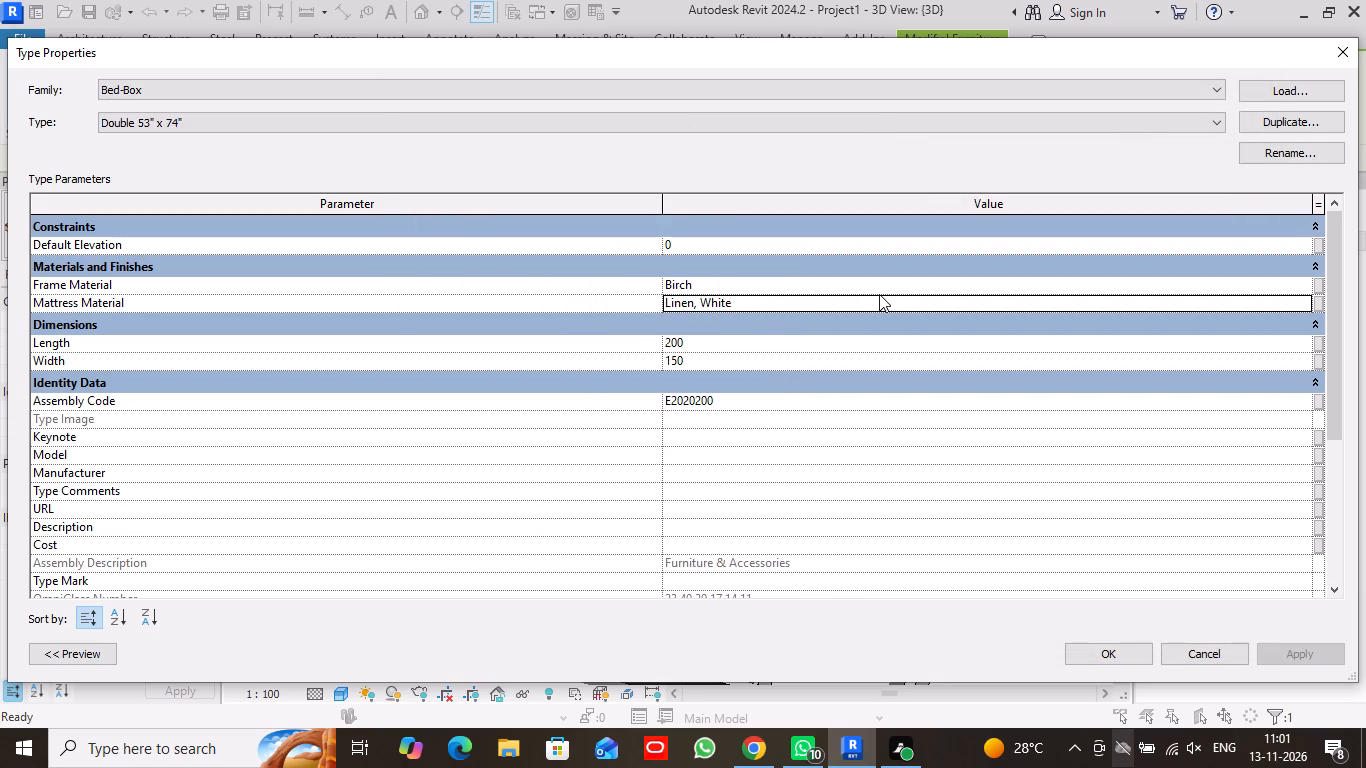
Set the Bed-Box Double type's frame material to Brick, Common, apply it and deselect the bed.
left_click(1300, 281)
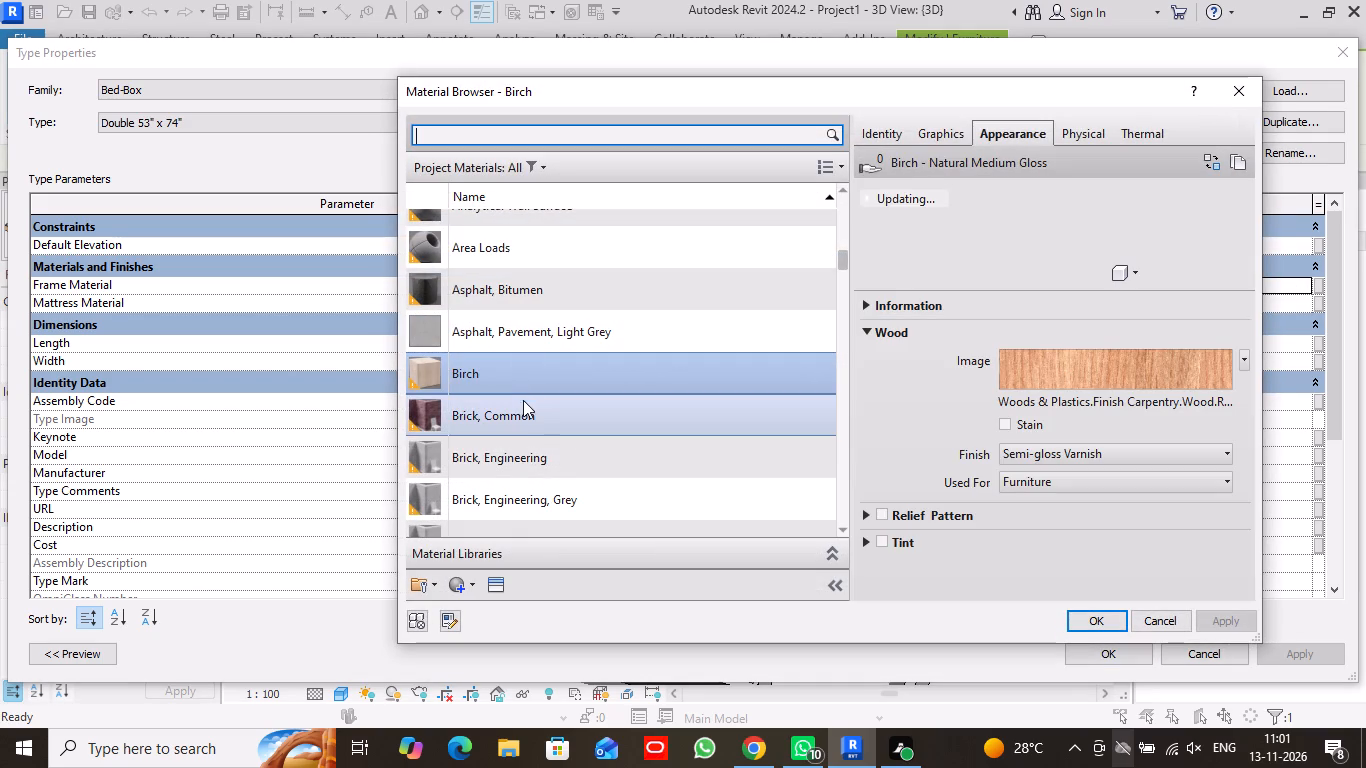
left_click(518, 416)
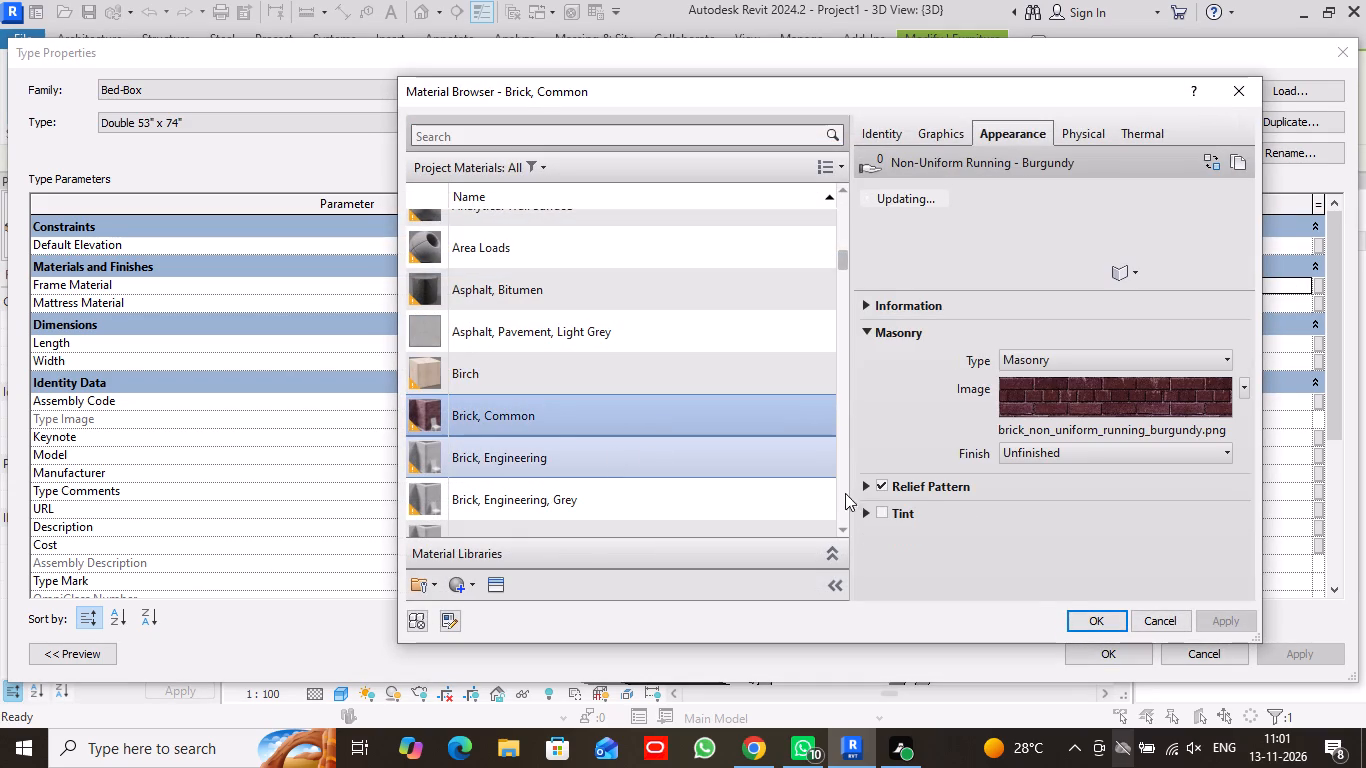
left_click(1088, 613)
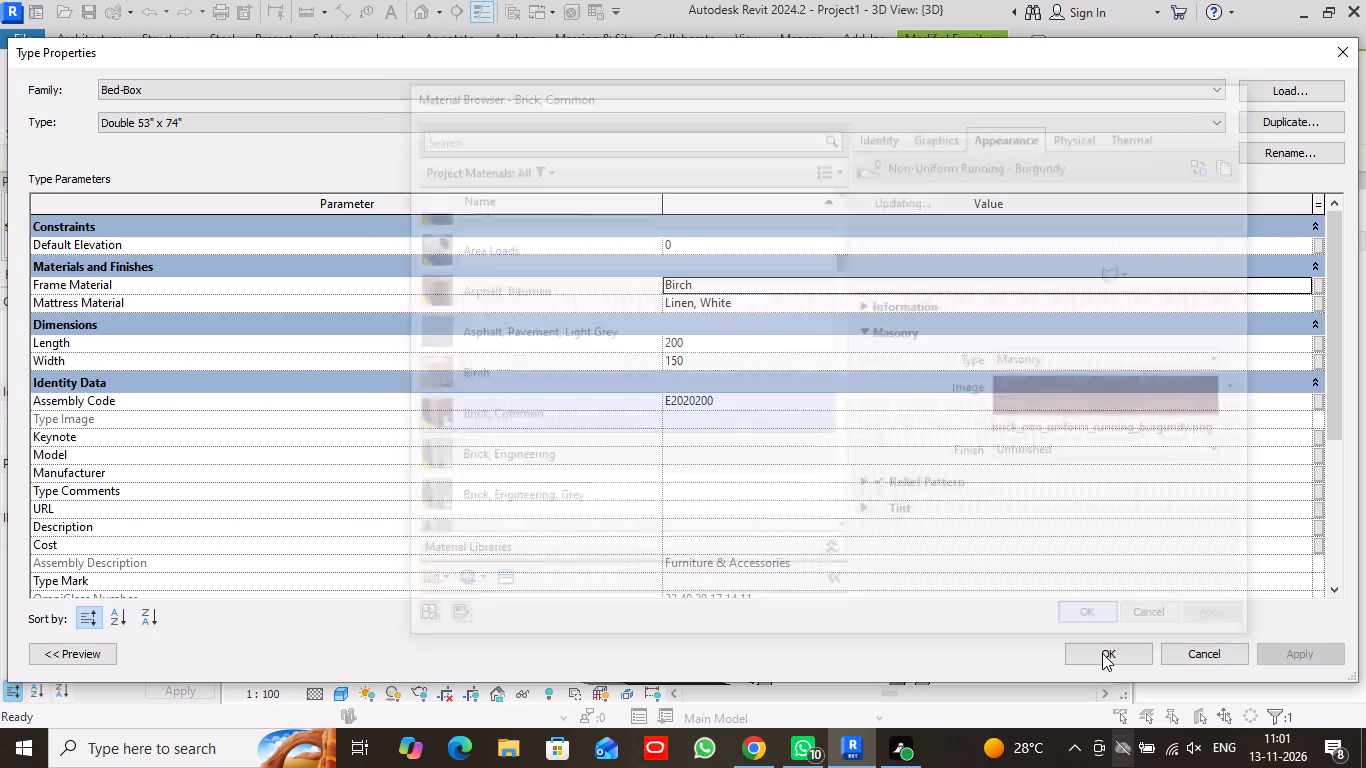
left_click(1106, 649)
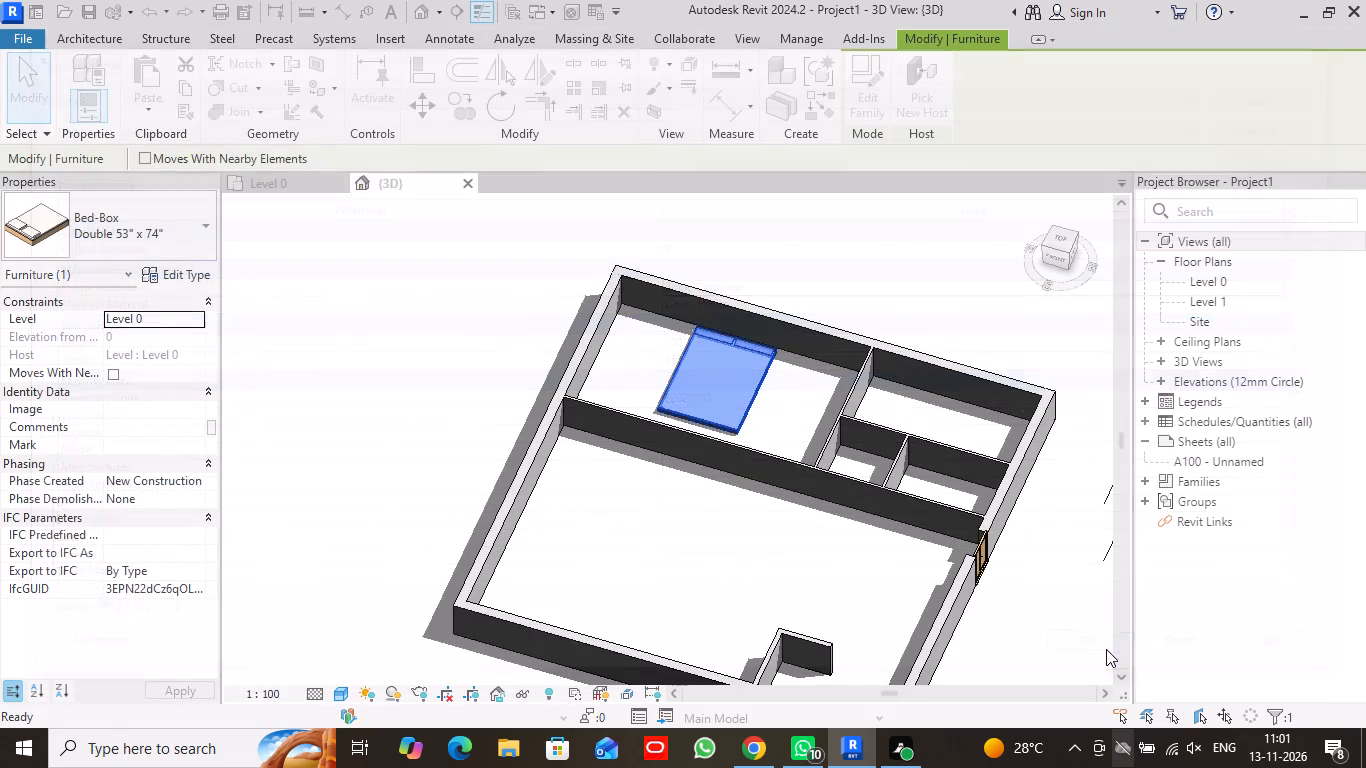
left_click(17, 61)
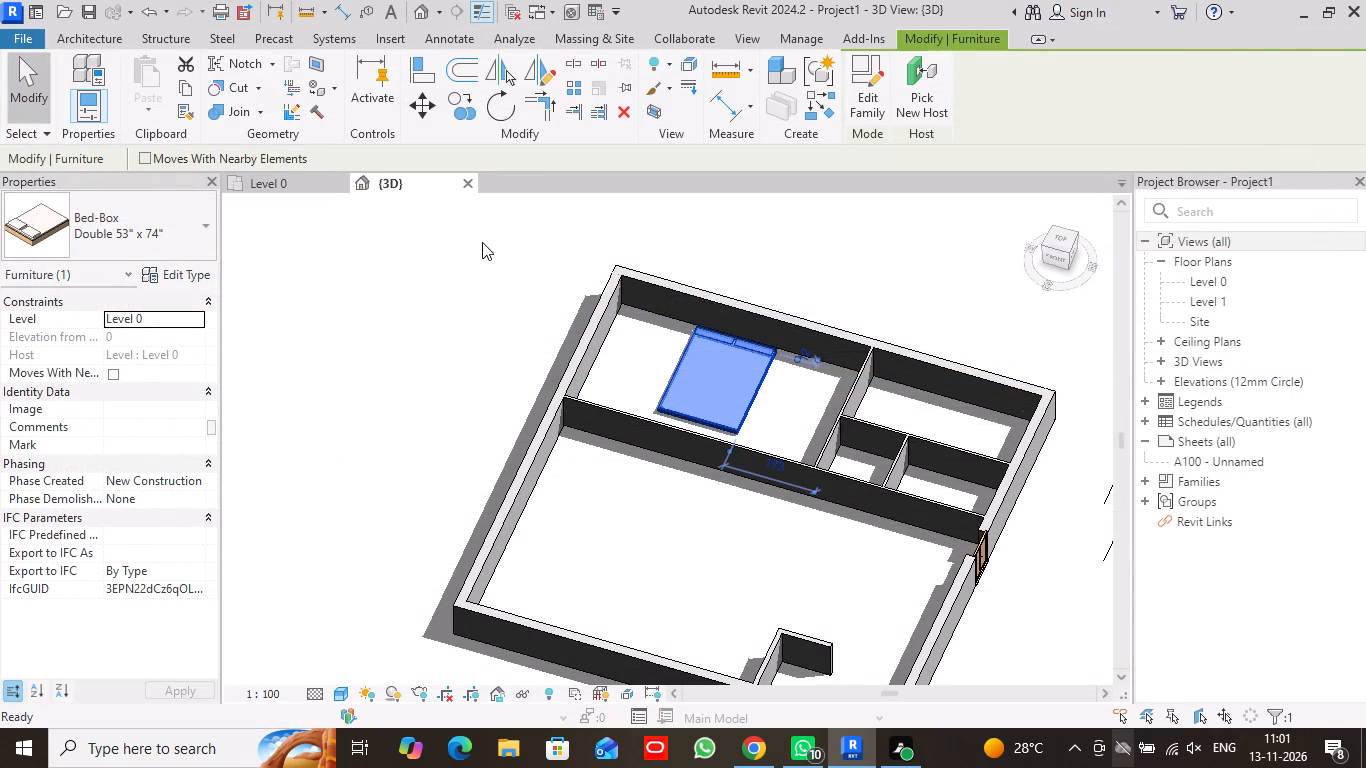
scroll(748, 405, "up", 4)
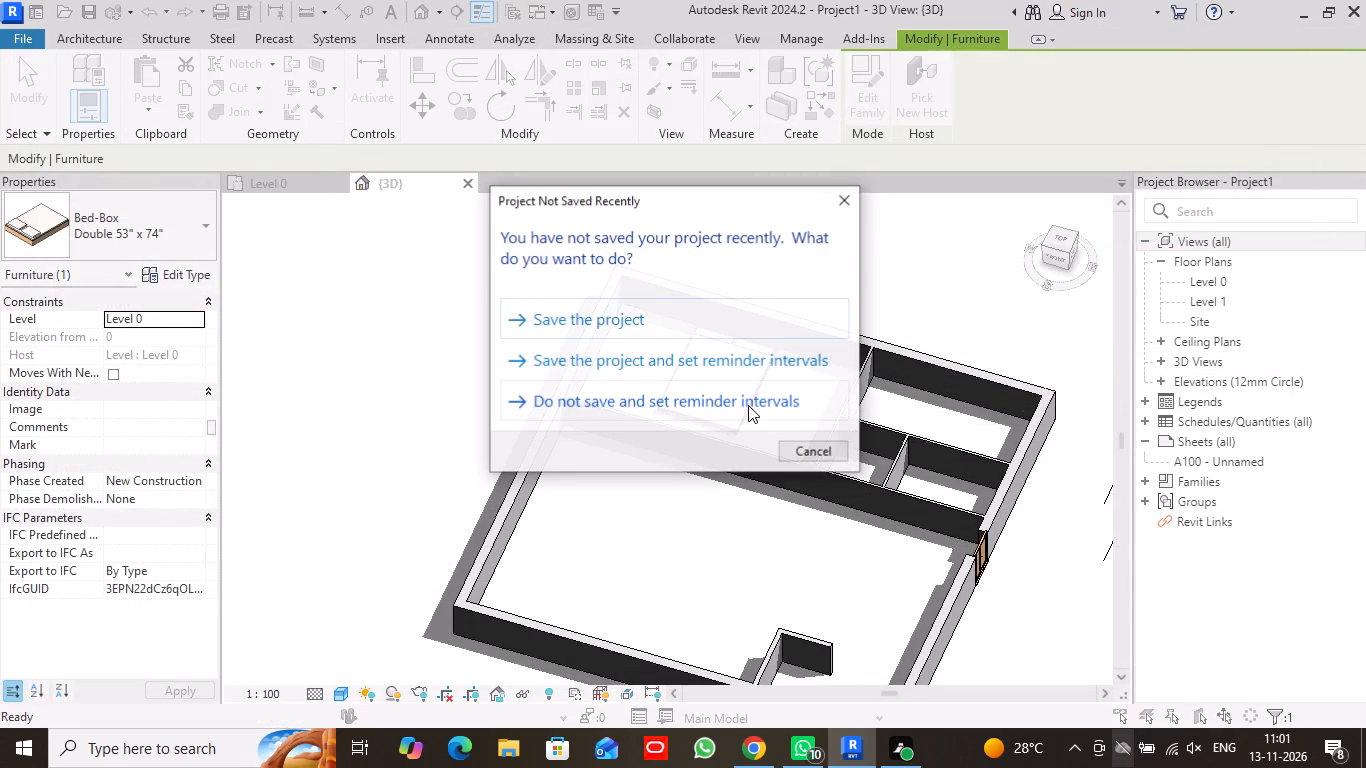
left_click(850, 196)
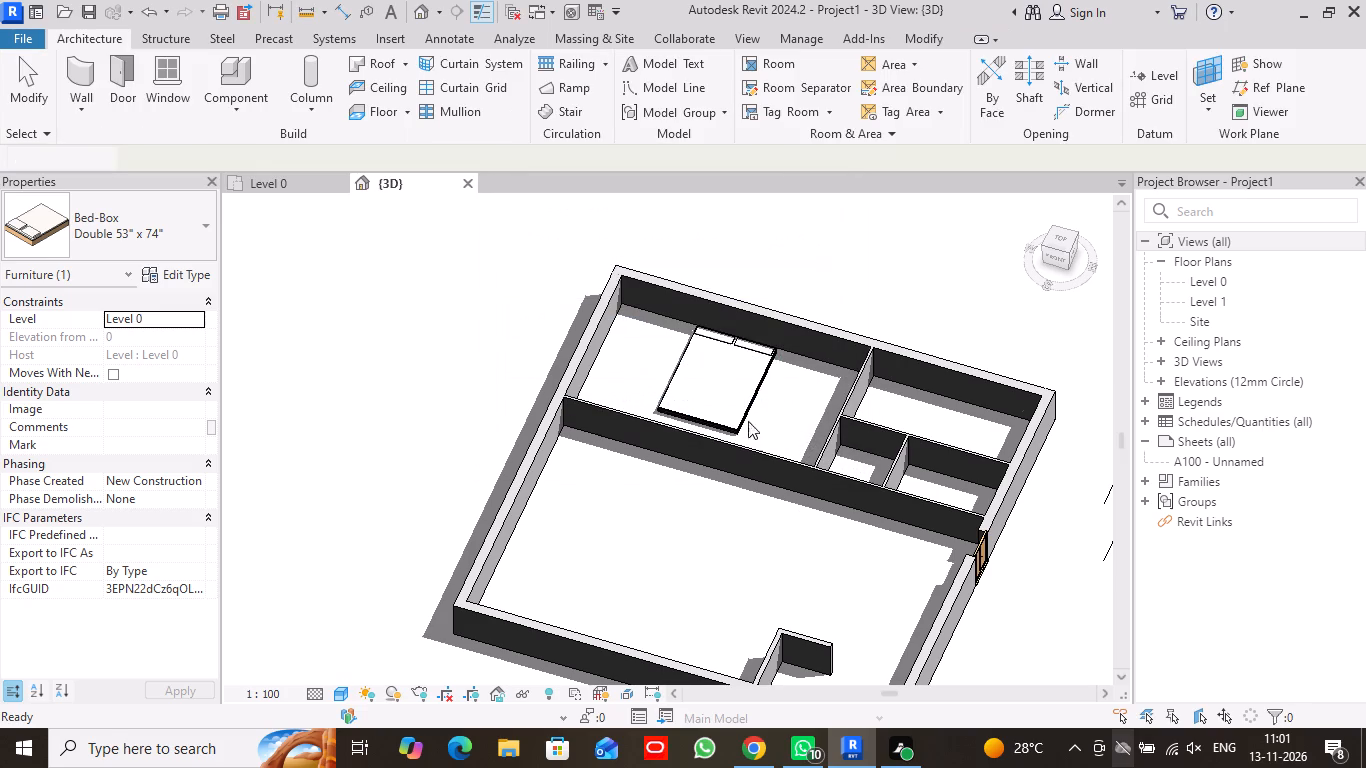
Save the project in Documents as 13 interior design.
left_click(86, 6)
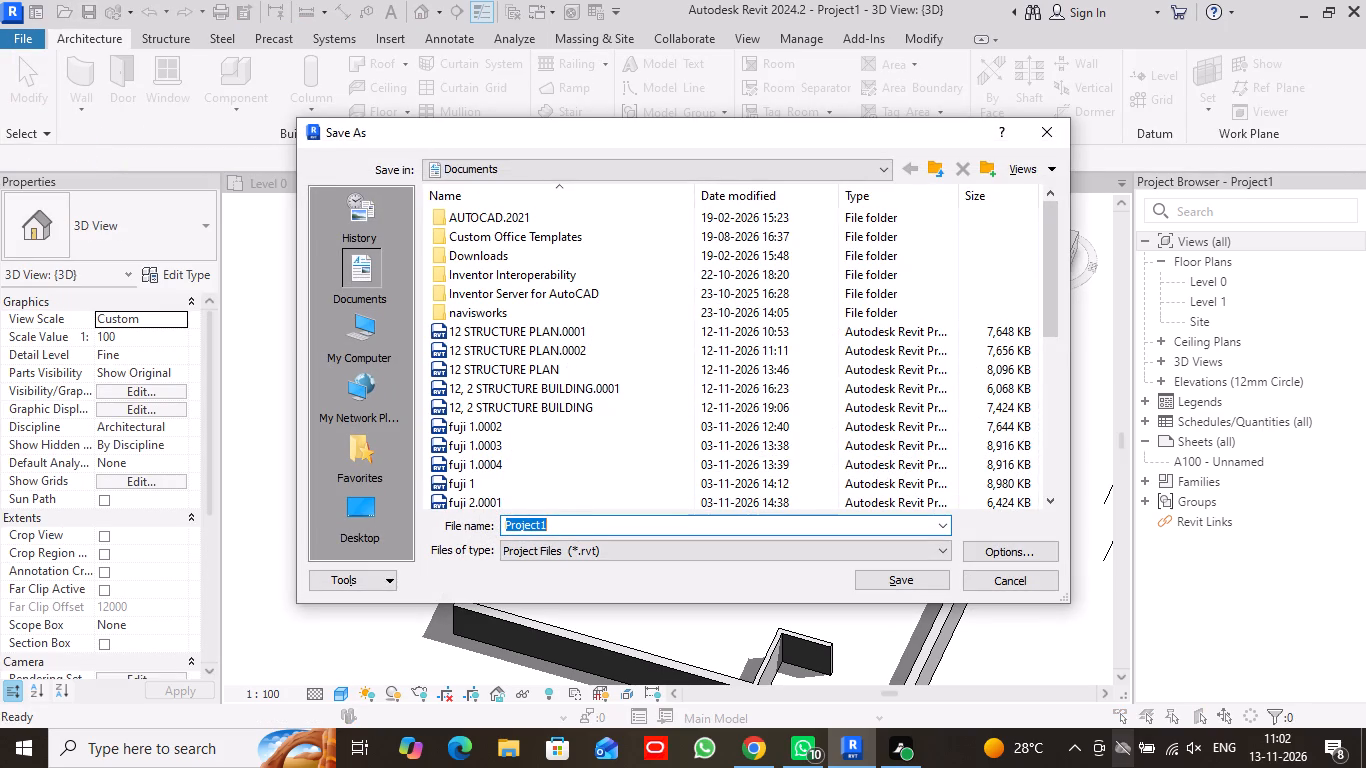
type("13 in")
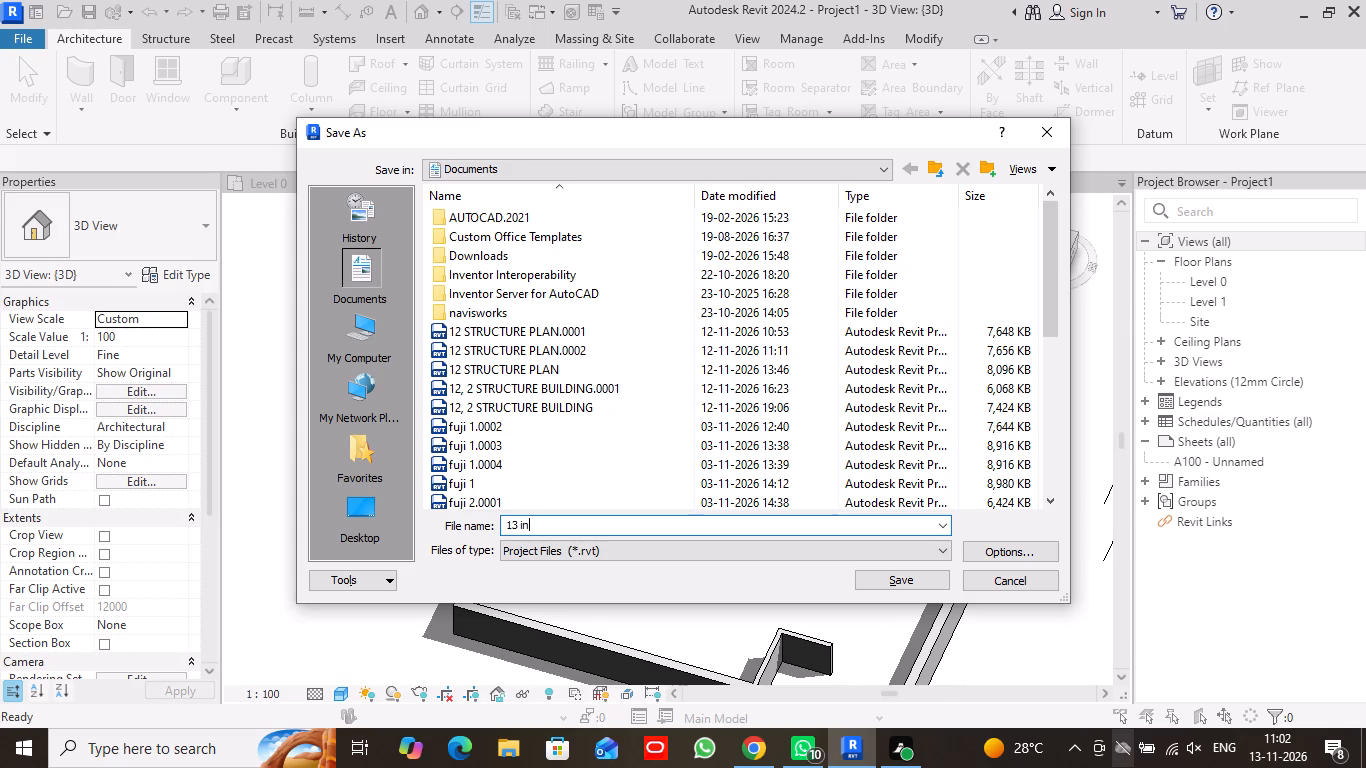
type("ter")
type("ior")
key("space")
type("design")
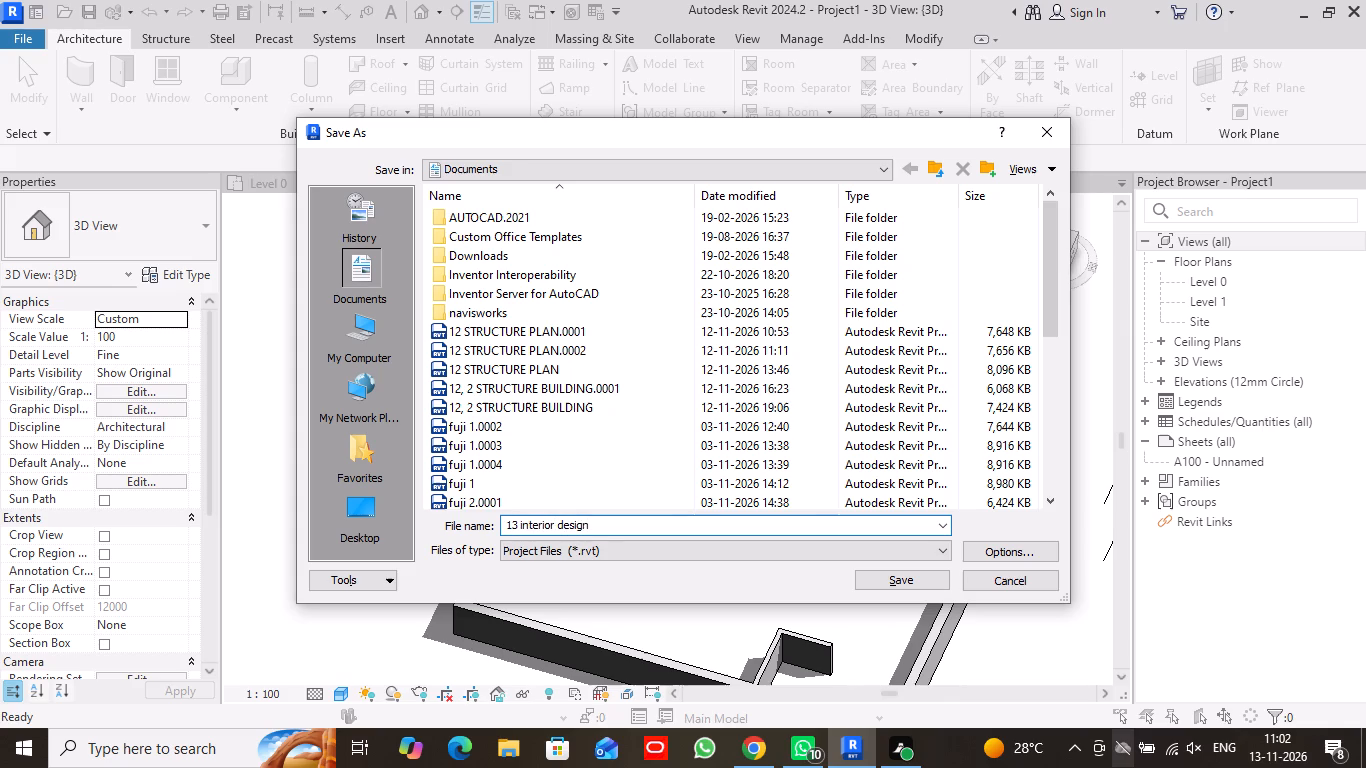
left_click(885, 574)
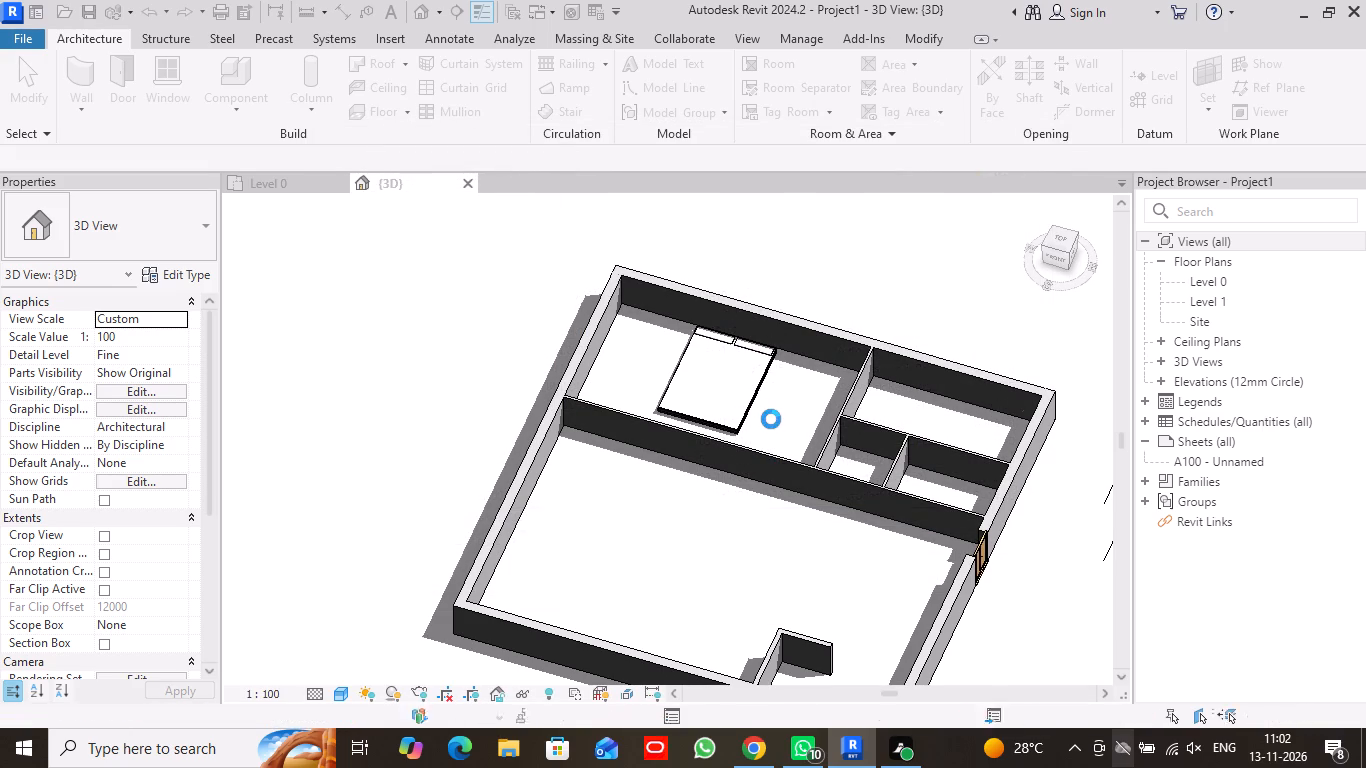
Inspect the bed's frame up close in 3D and review its type properties.
scroll(771, 417, "up", 4)
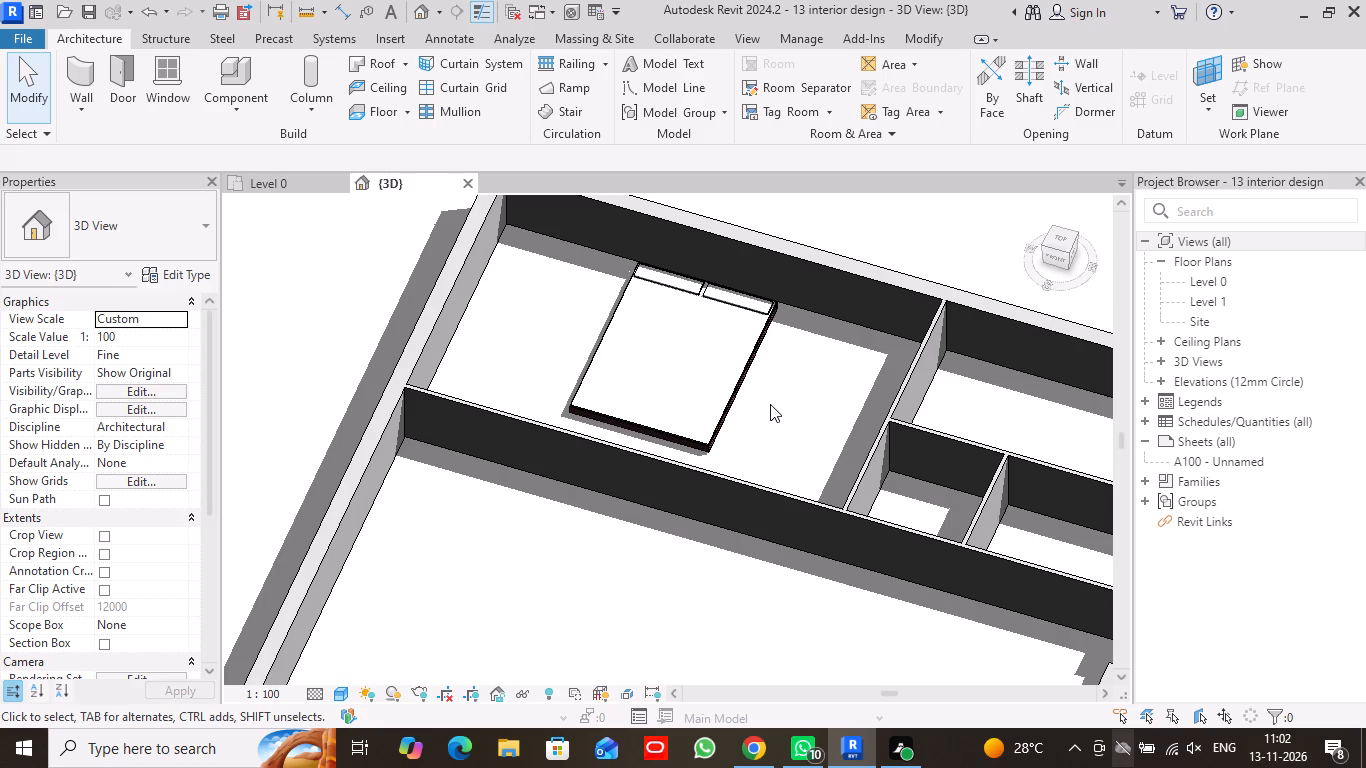
scroll(771, 402, "up", 6)
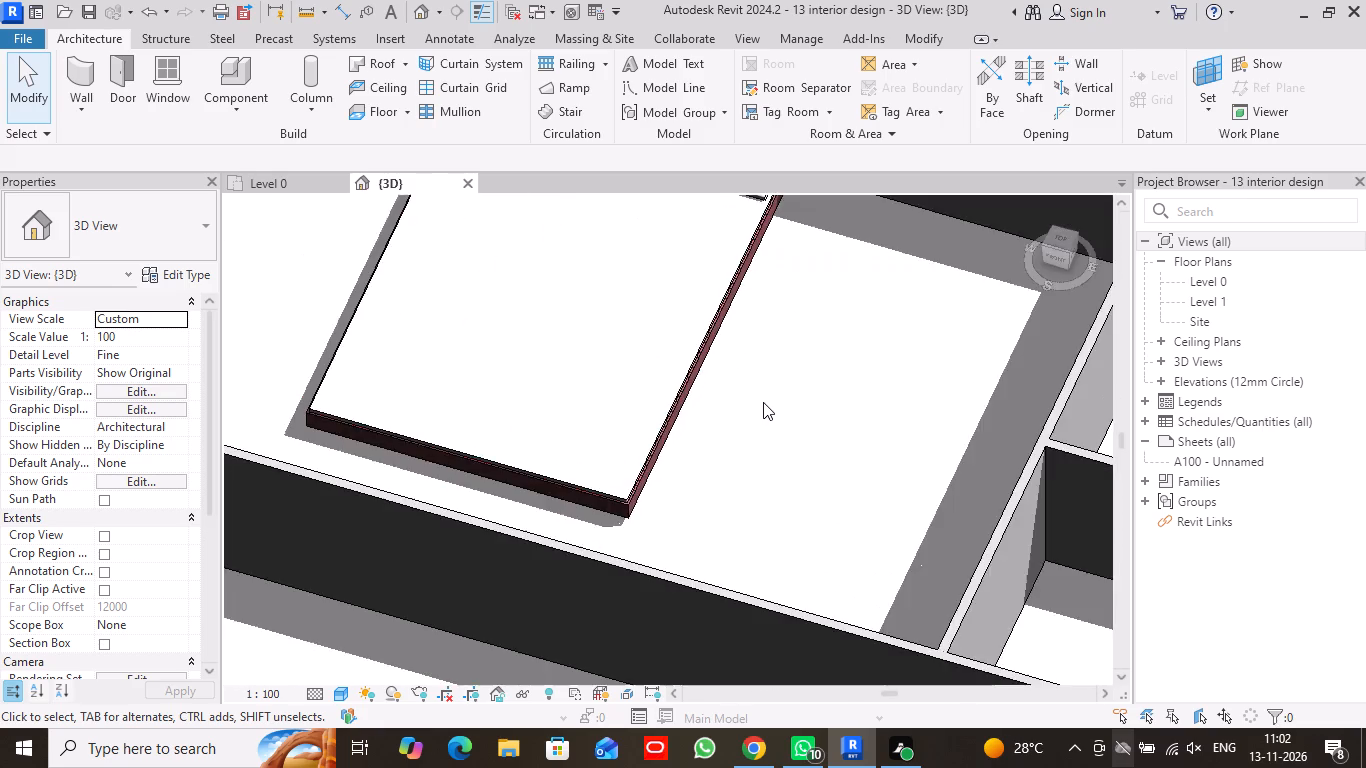
scroll(763, 402, "down", 3)
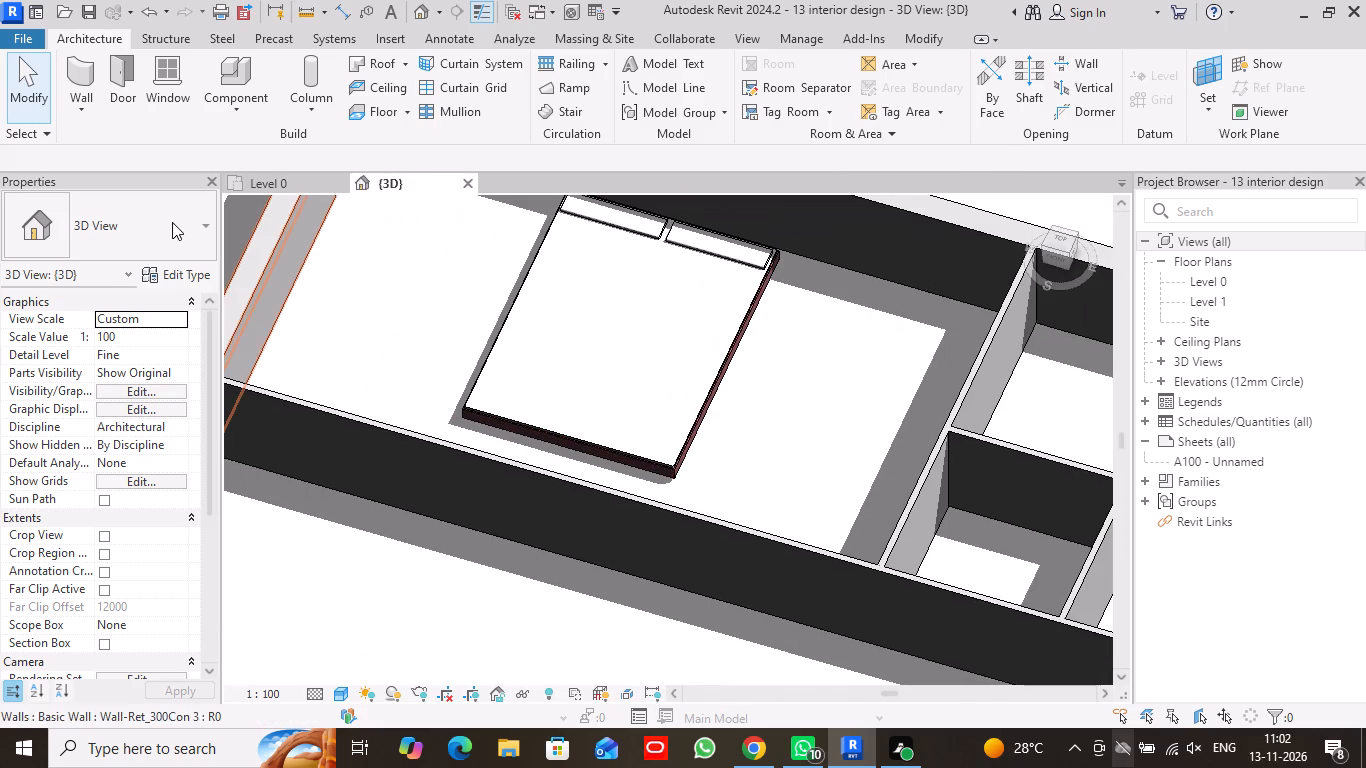
left_click(639, 311)
left_click(184, 270)
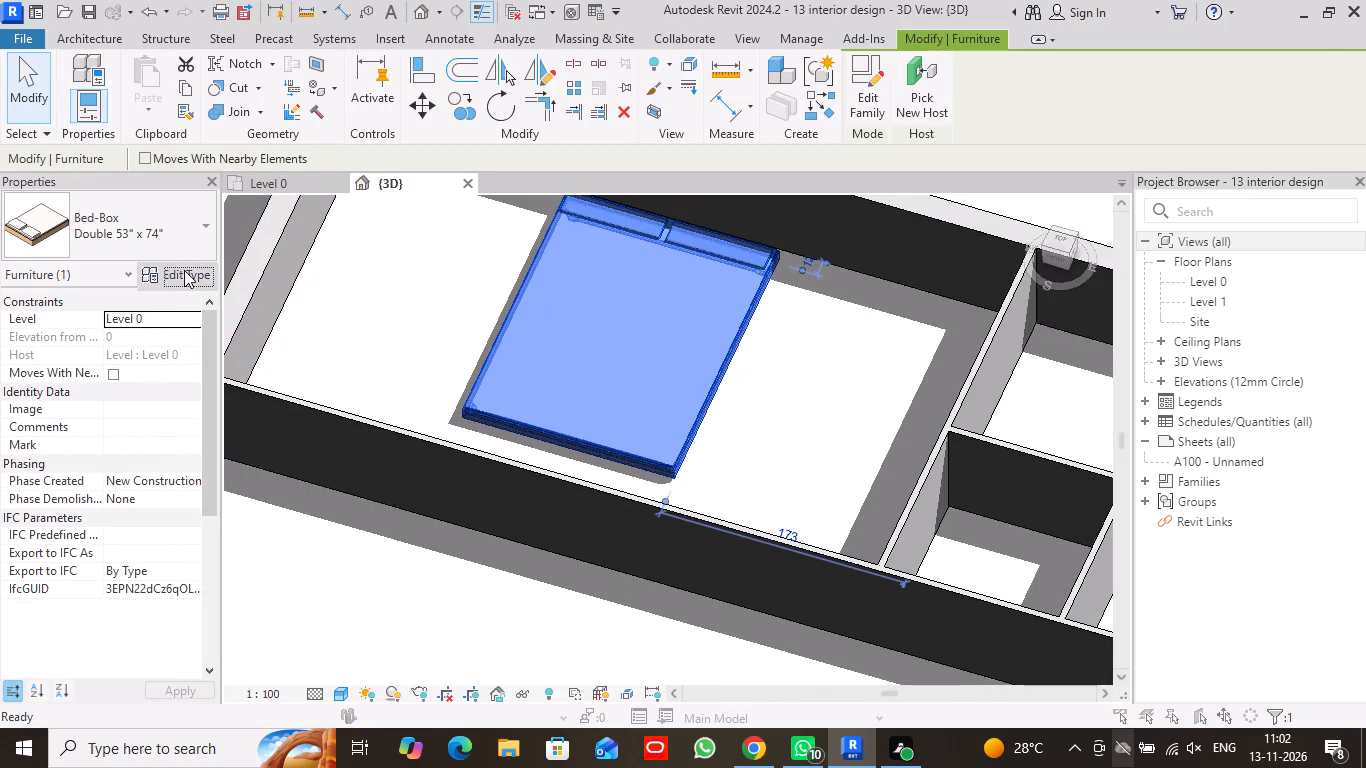
left_click(1339, 52)
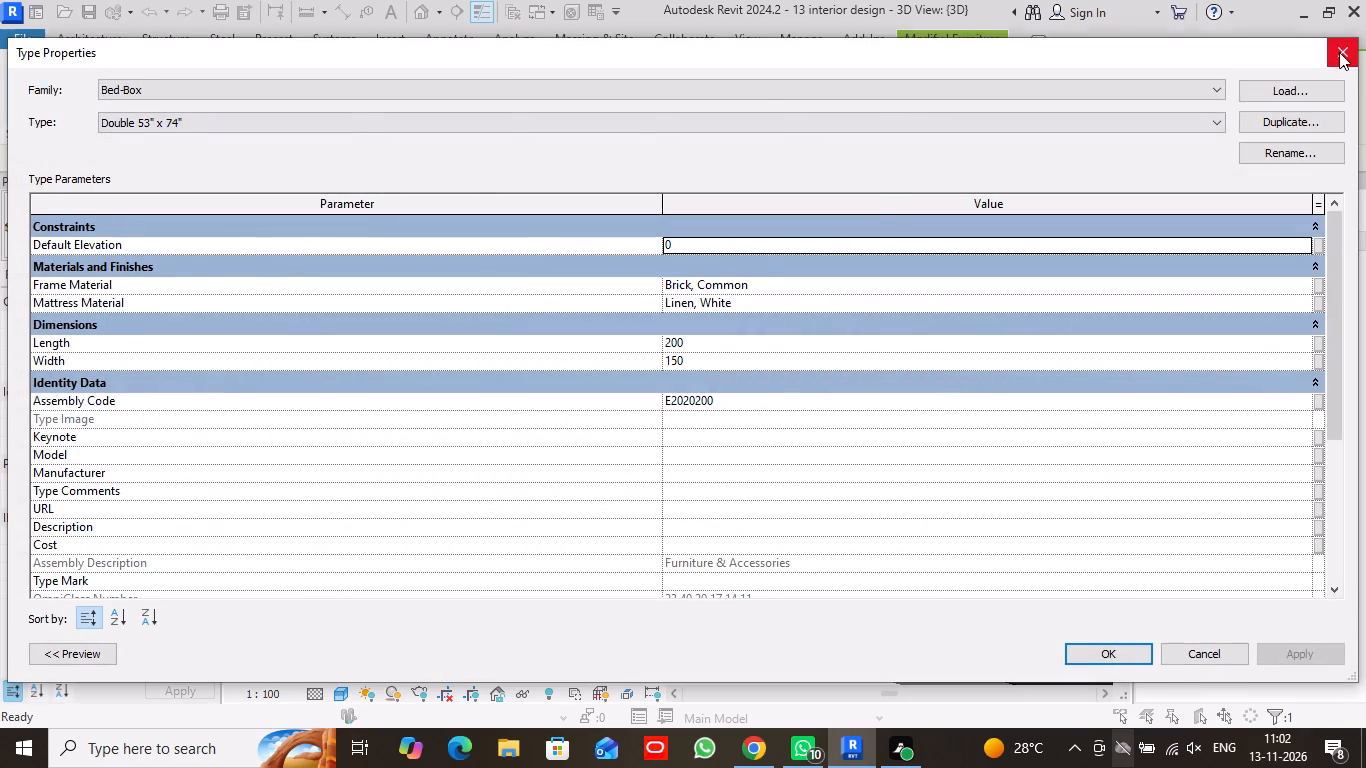
Change the bed to the Bed-Box Queen 60" x 79" type and deselect it.
left_click(208, 219)
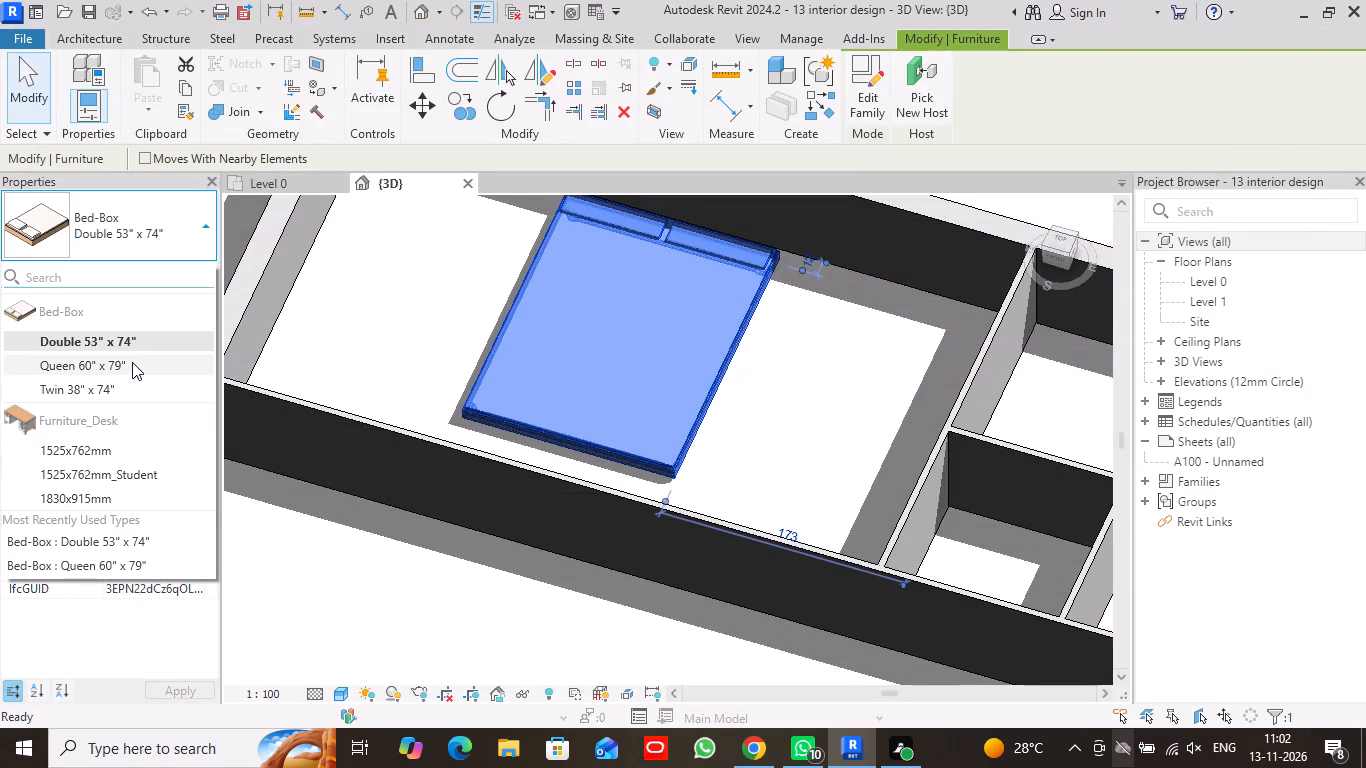
left_click(132, 365)
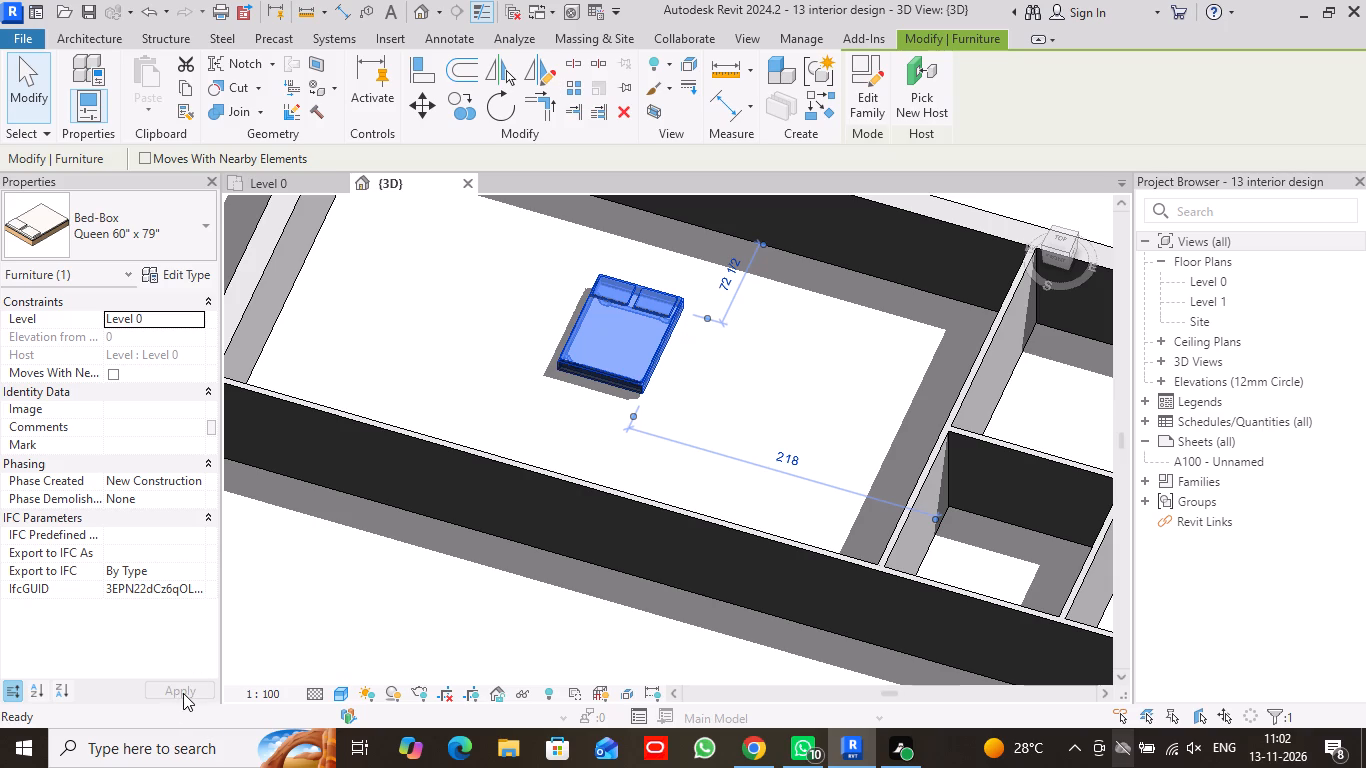
left_click(23, 92)
Set the Bed-Box Queen 60" x 79" type's length to 200 and width to 150.
scroll(634, 406, "down", 2)
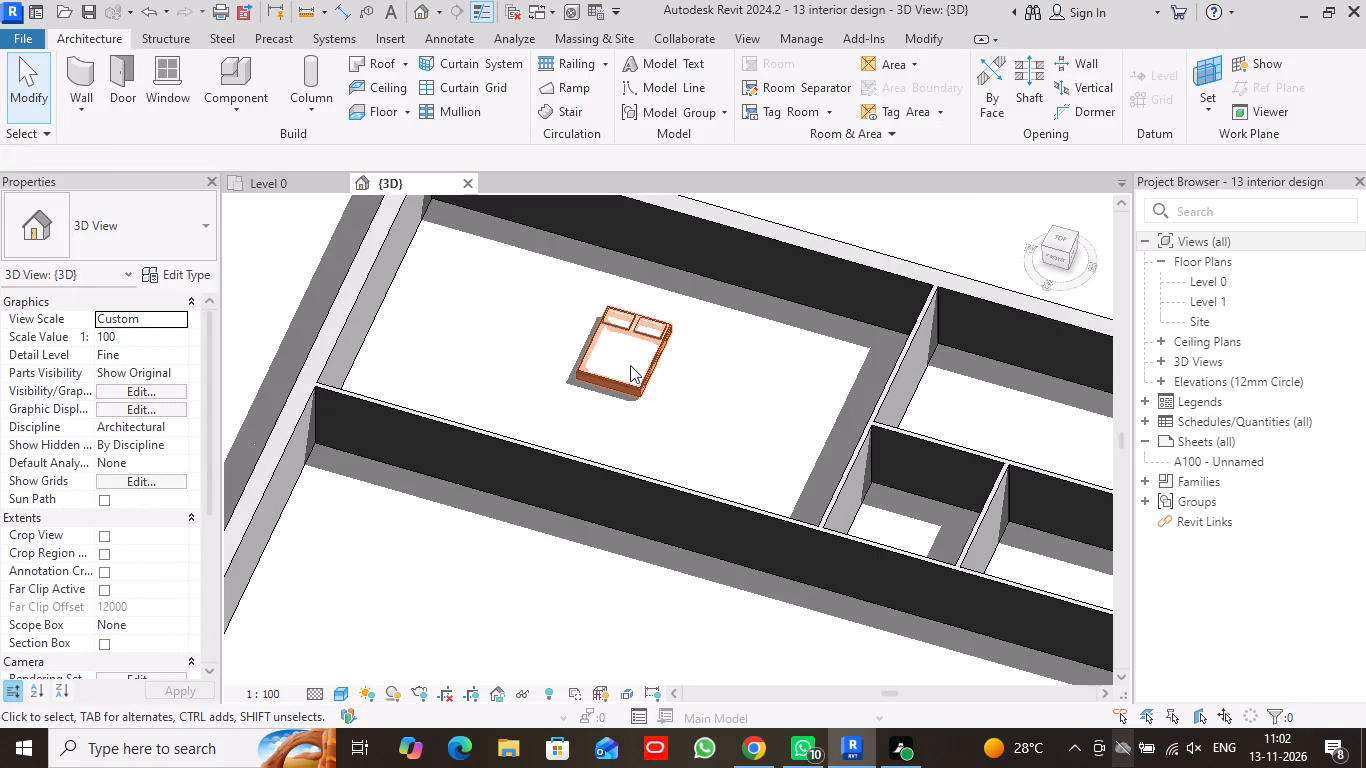
left_click(630, 363)
left_click(177, 269)
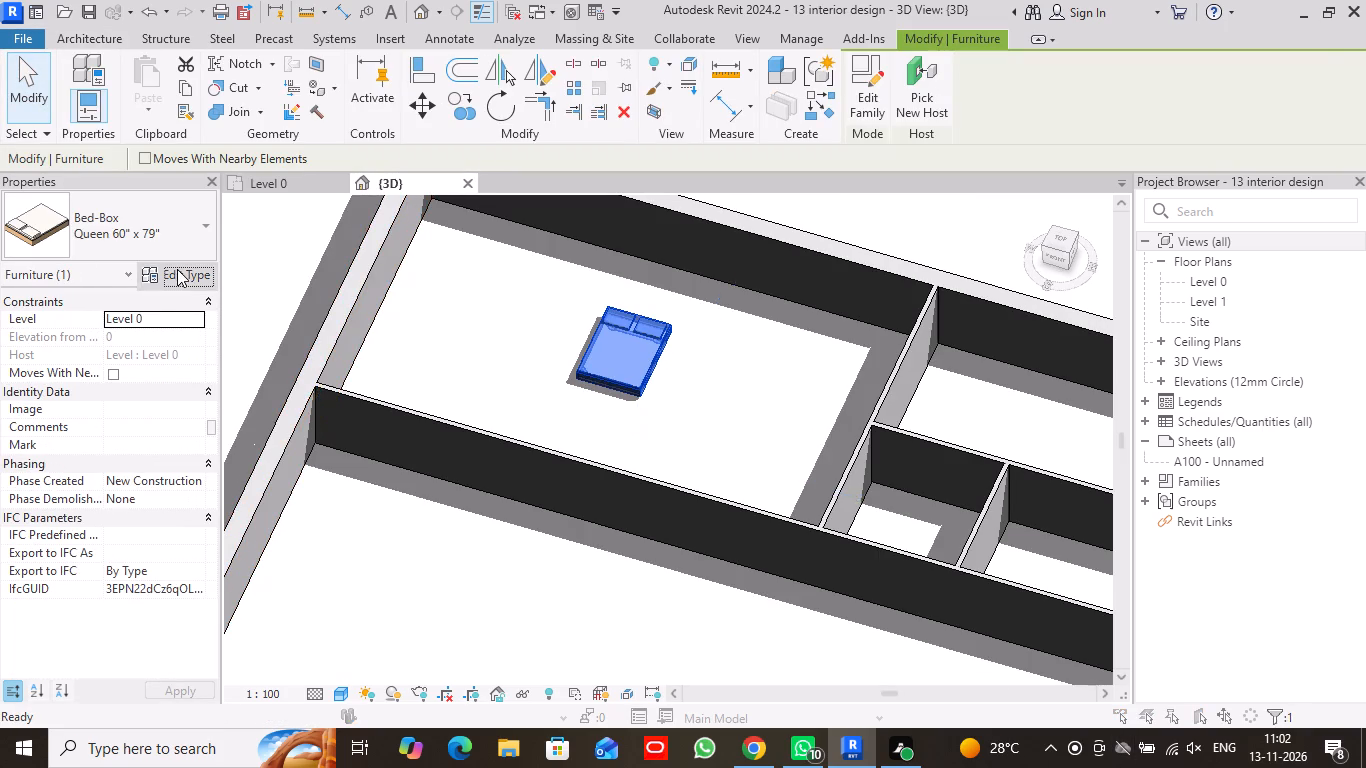
left_click(706, 343)
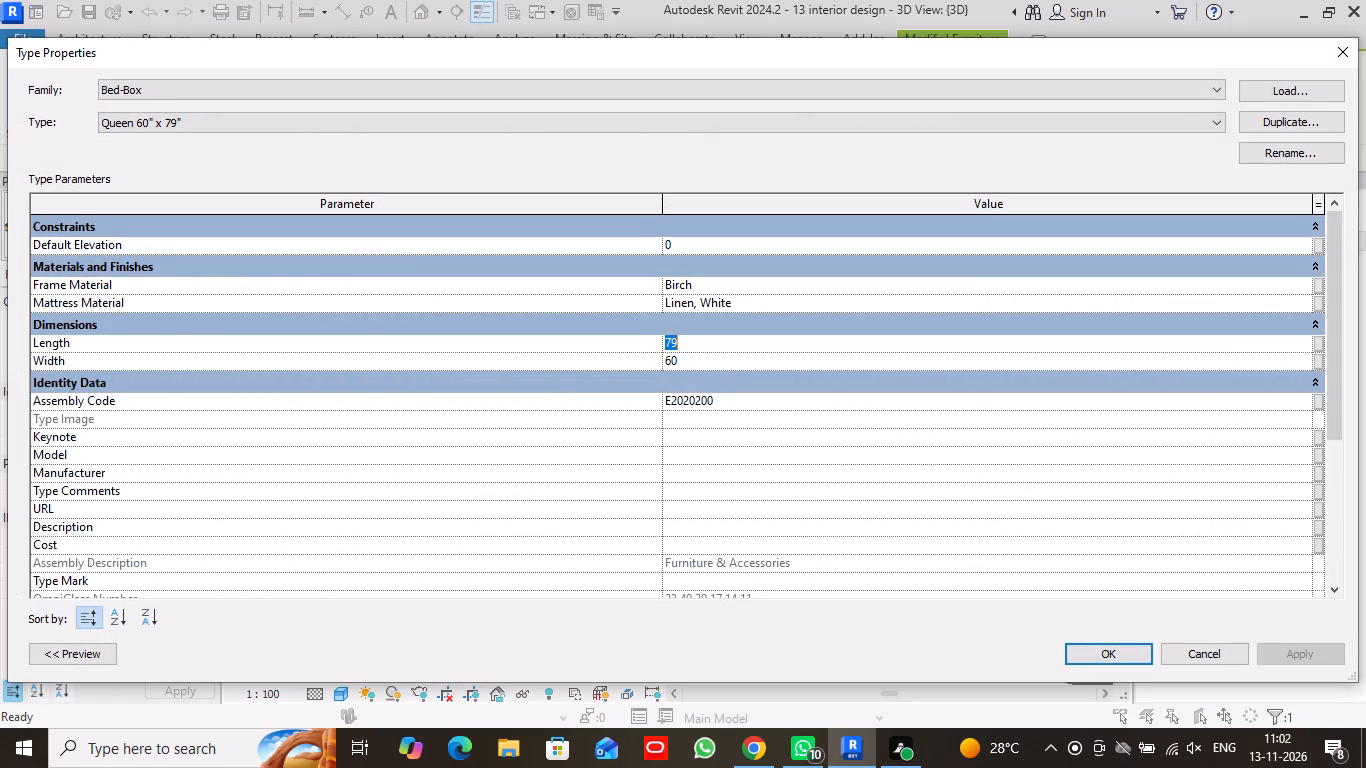
type("200")
key("Return")
left_click(699, 360)
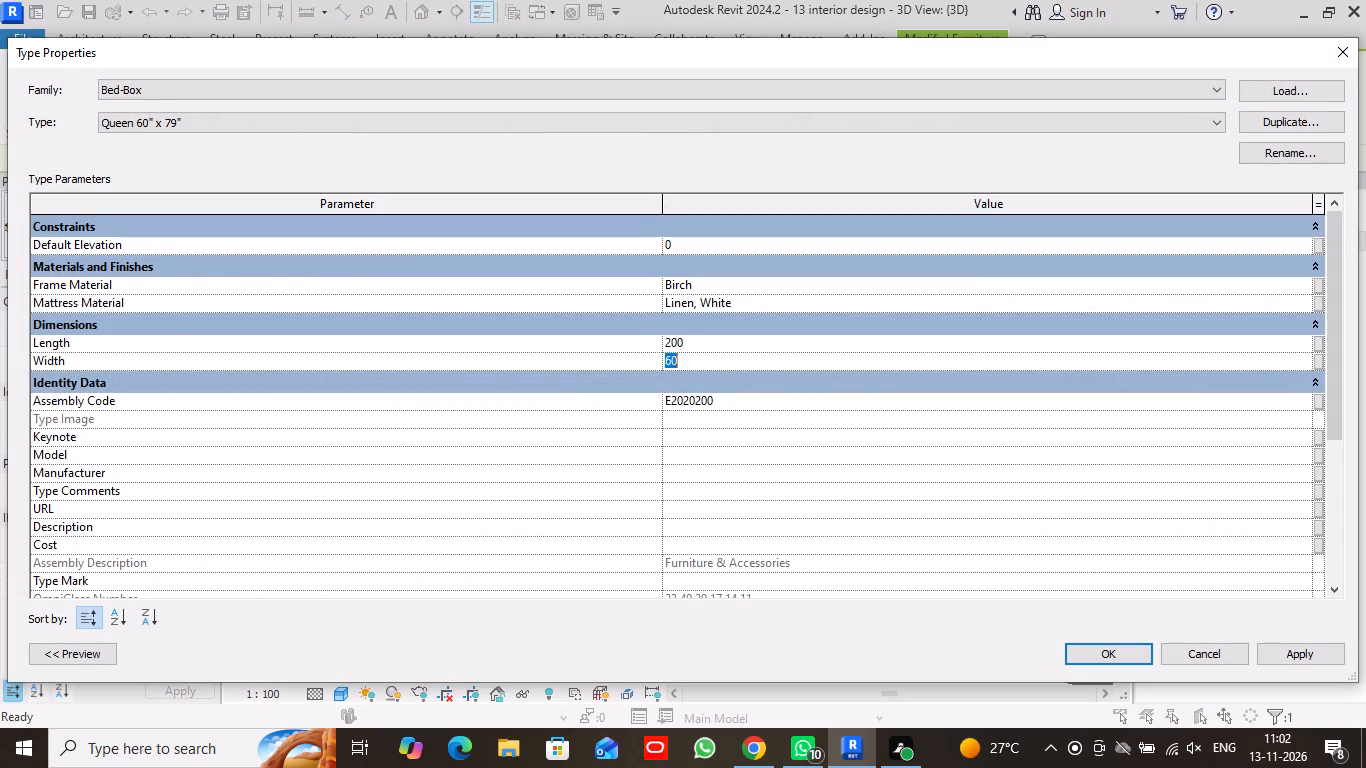
type("150")
key("Return")
left_click(1104, 658)
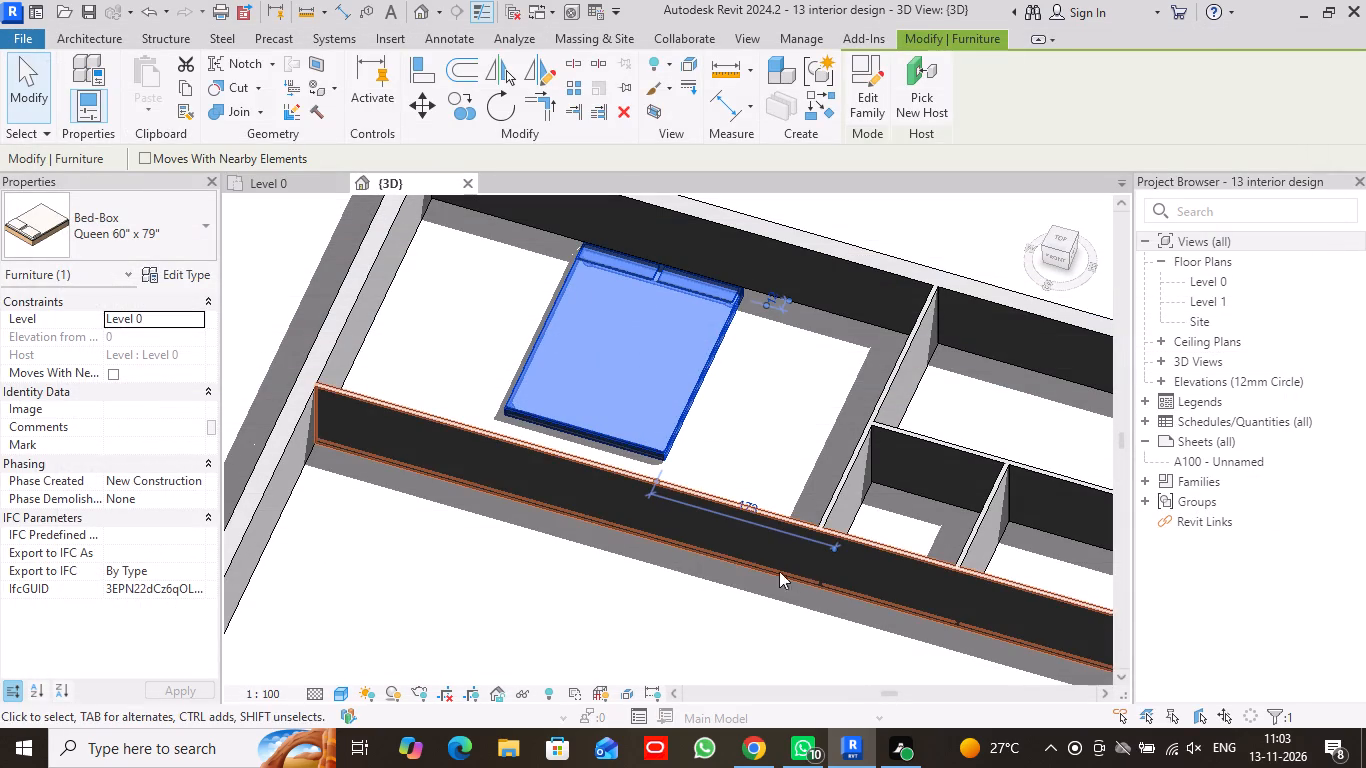
Set the Queen bed type's frame material to Copper with its render appearance used for shading, apply it and deselect the bed.
left_click(161, 267)
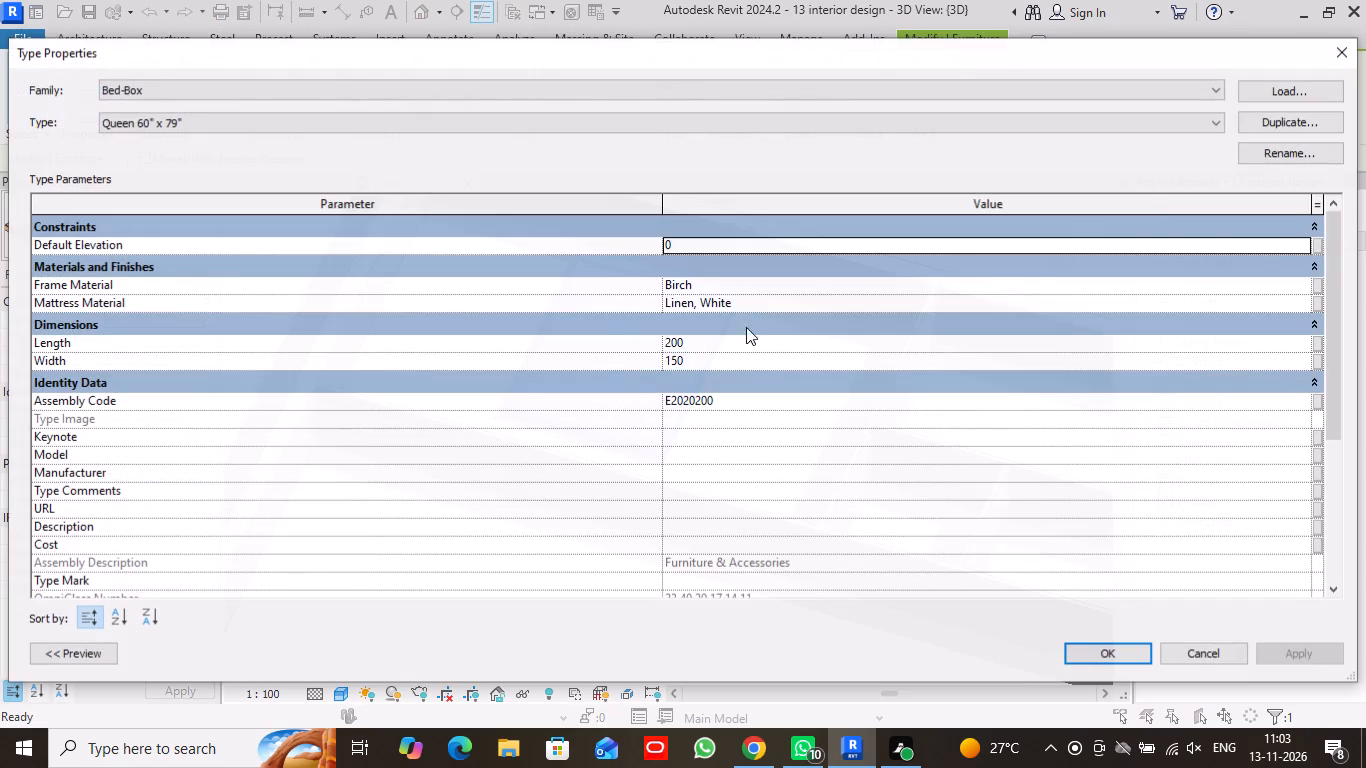
left_click(815, 282)
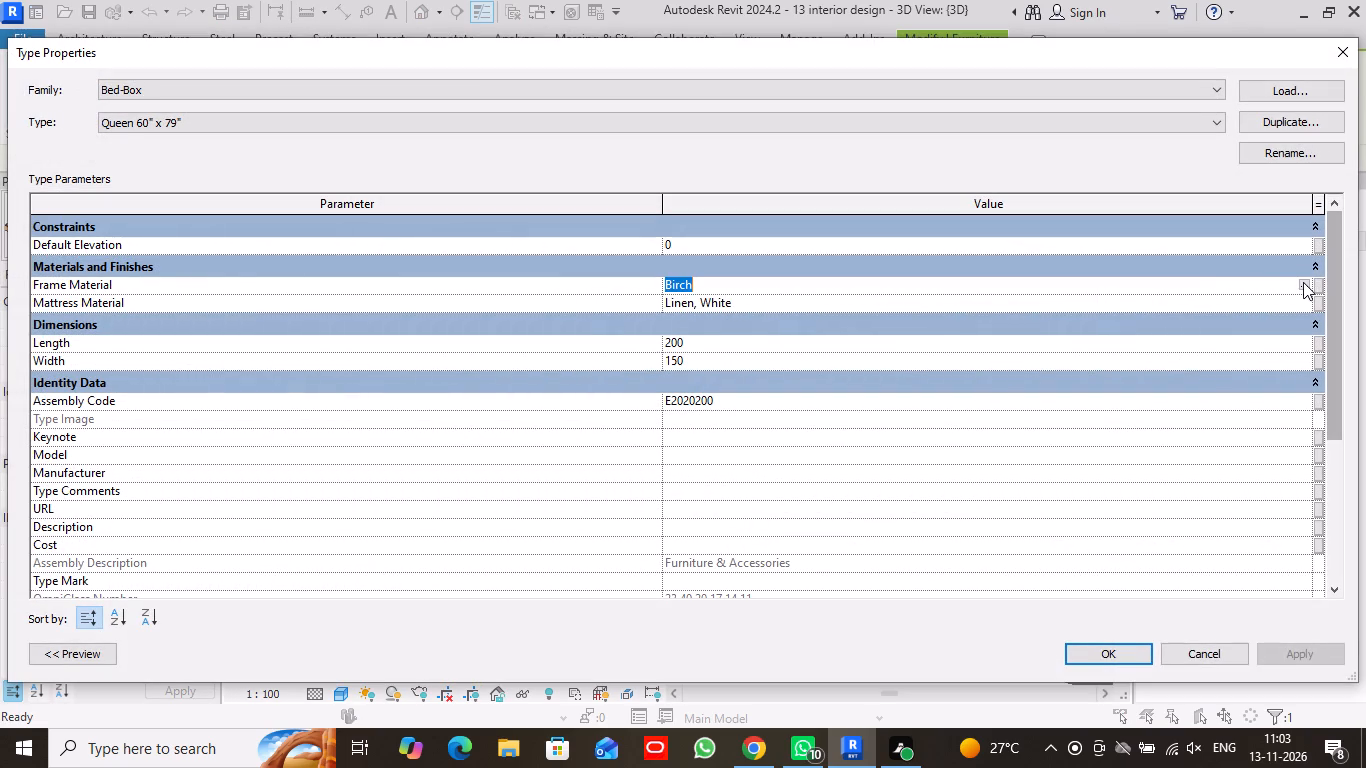
left_click(1303, 282)
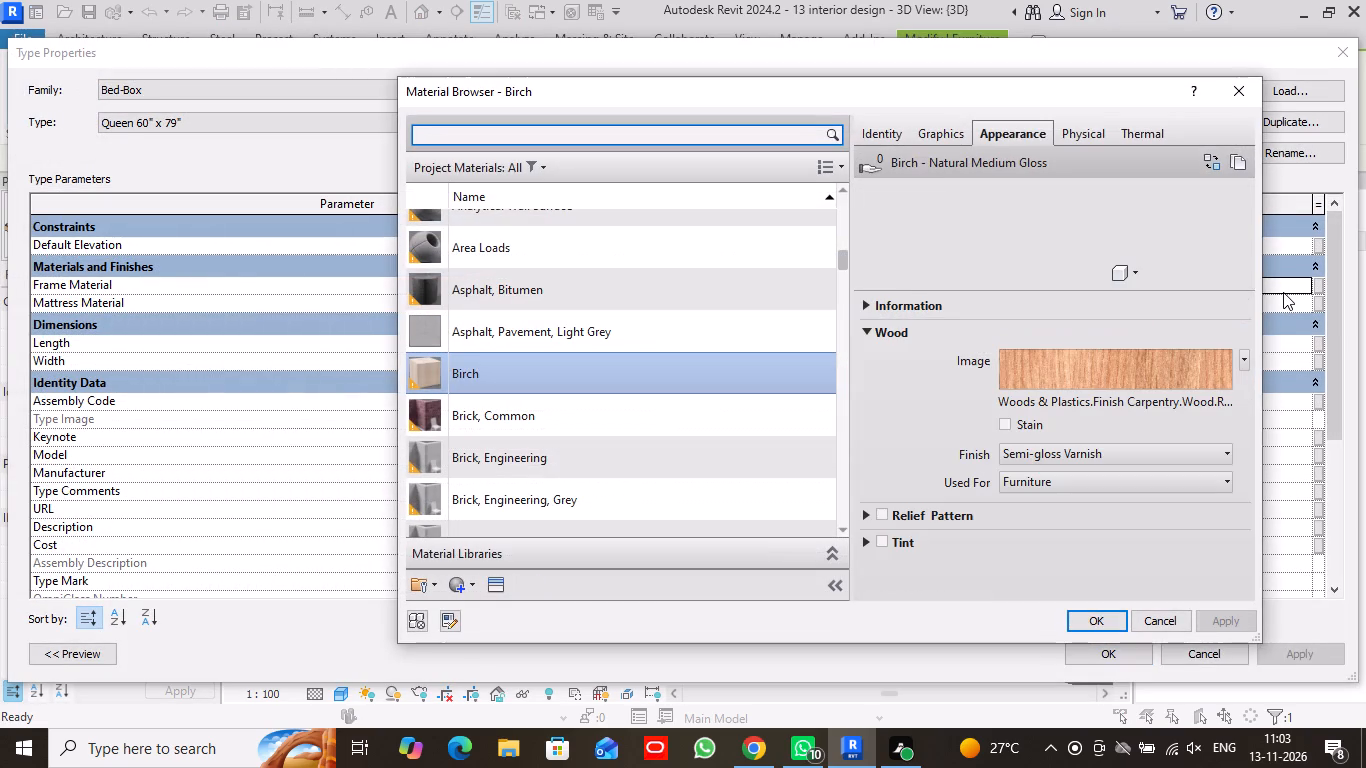
scroll(607, 370, "up", 5)
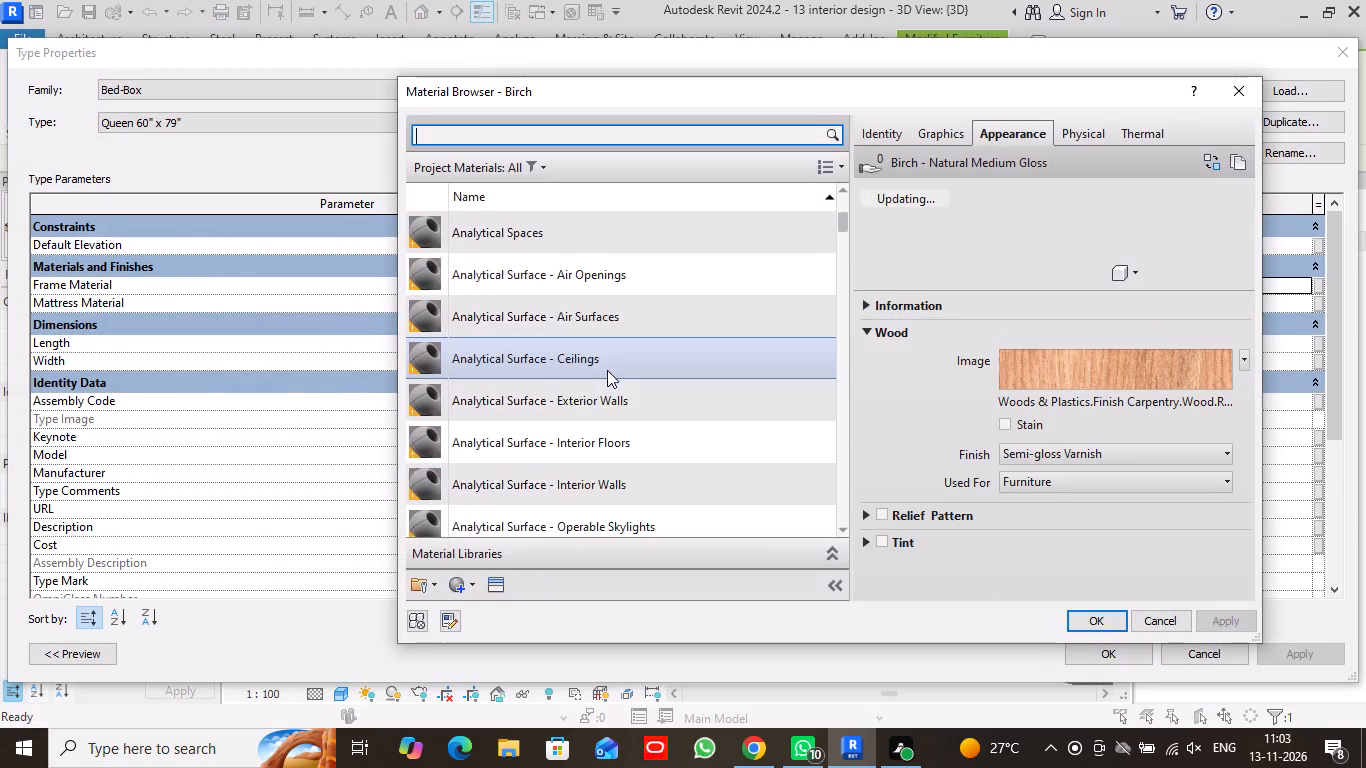
scroll(607, 370, "up", 10)
scroll(607, 370, "down", 11)
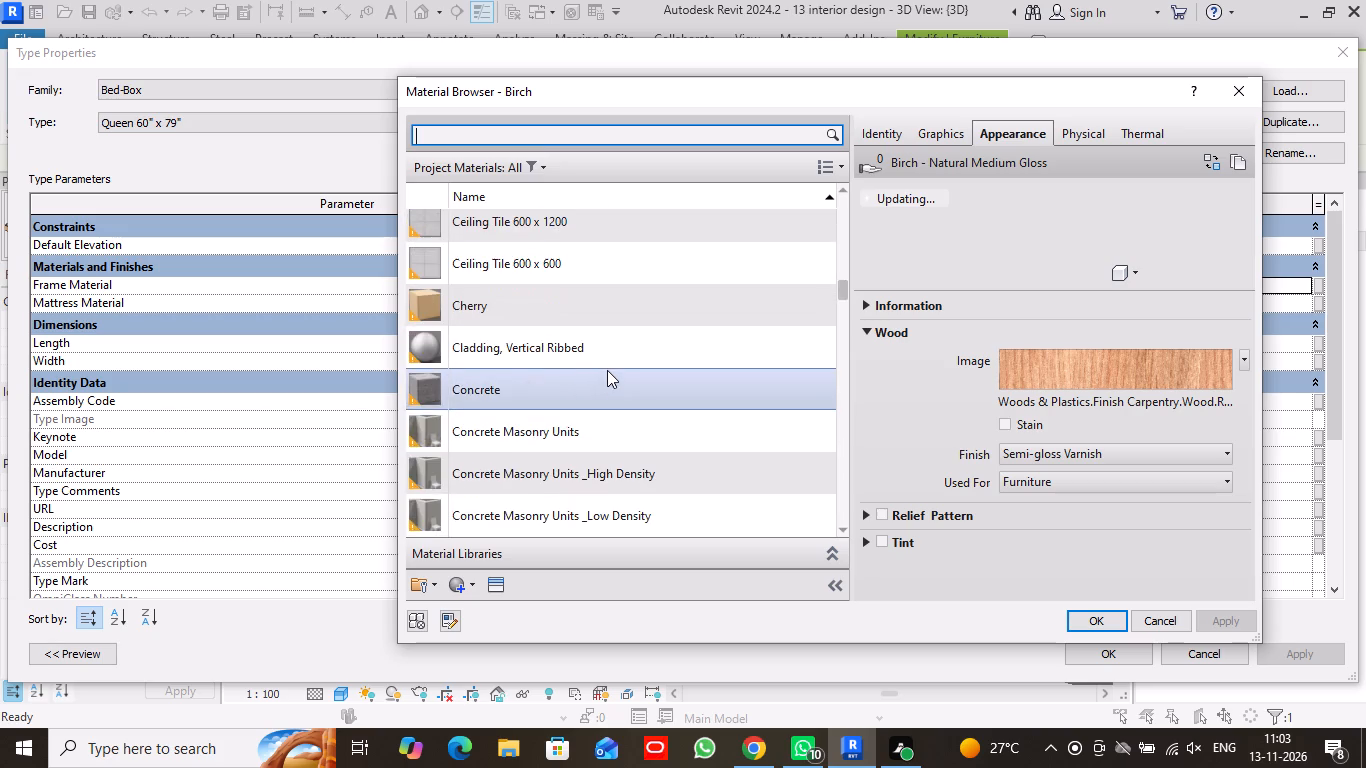
scroll(607, 370, "down", 5)
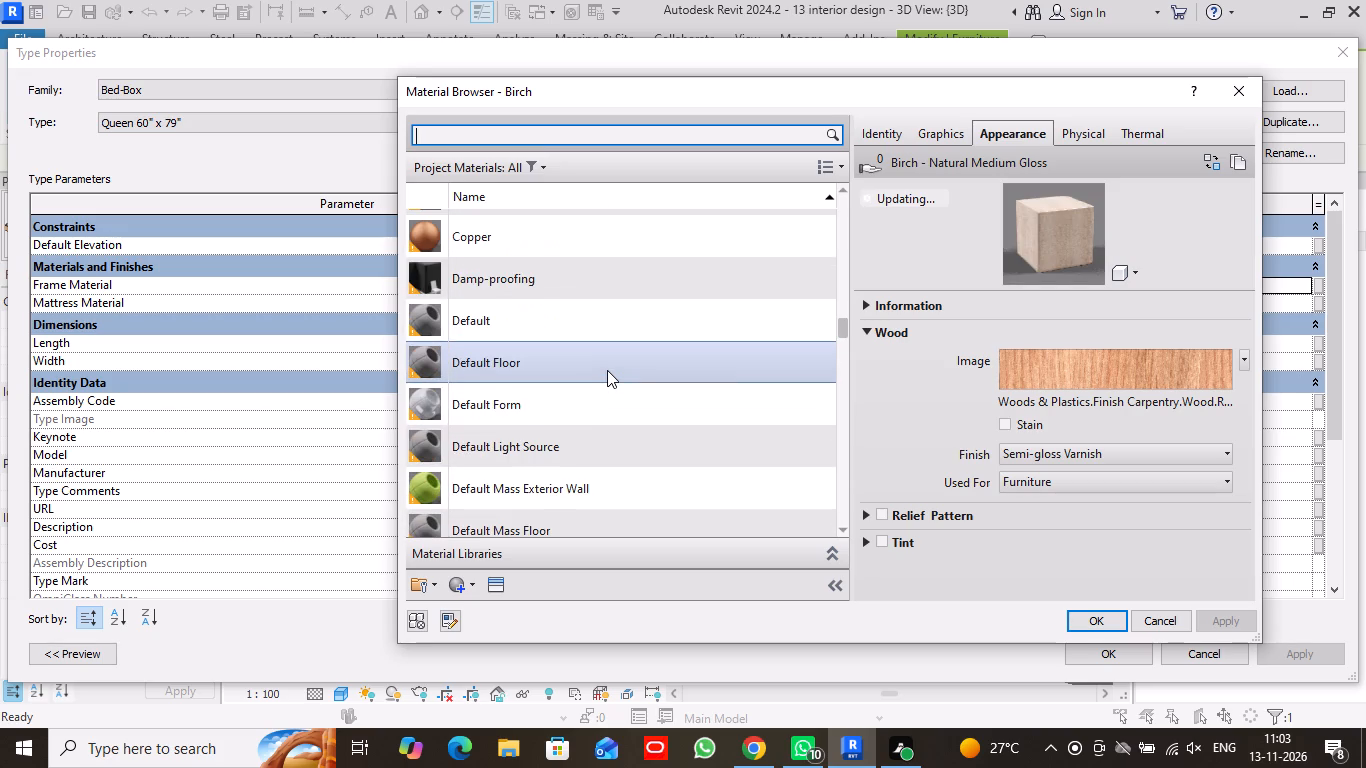
left_click(593, 244)
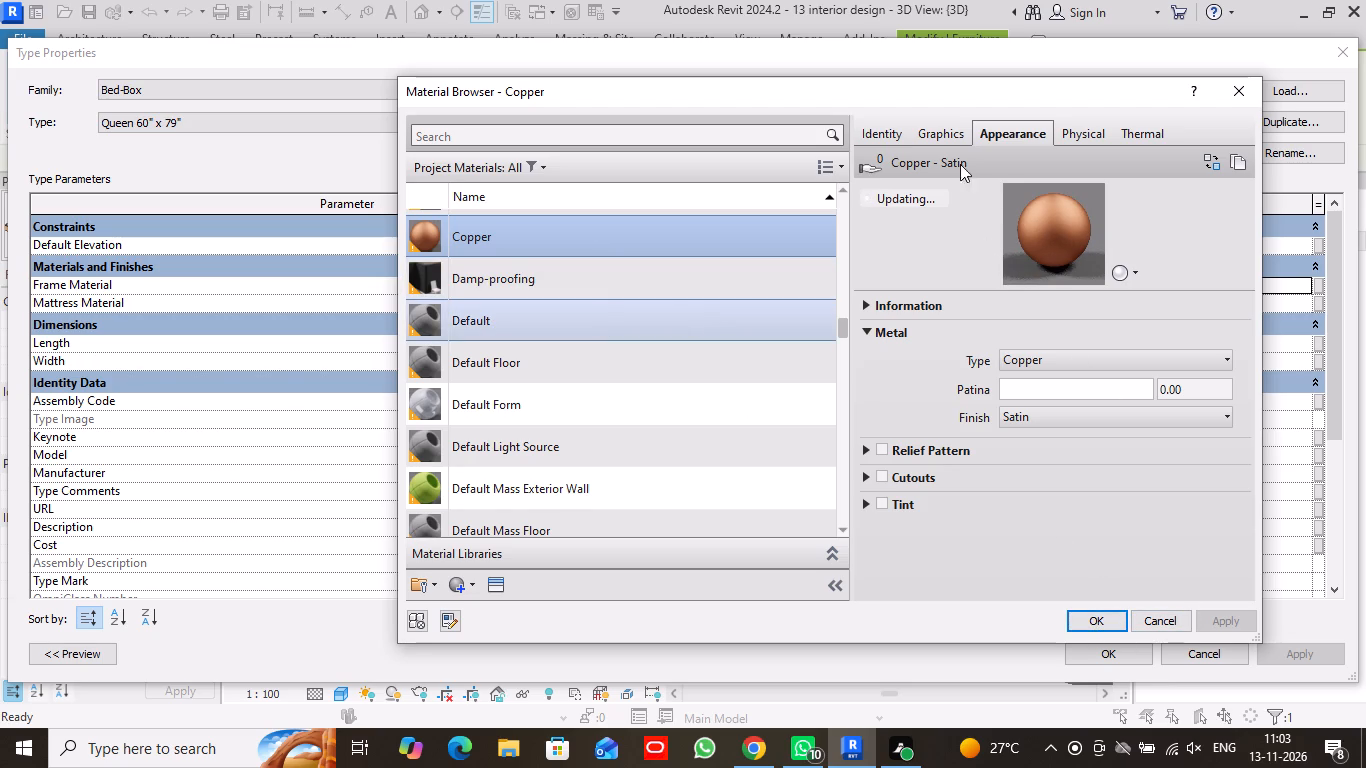
left_click(950, 128)
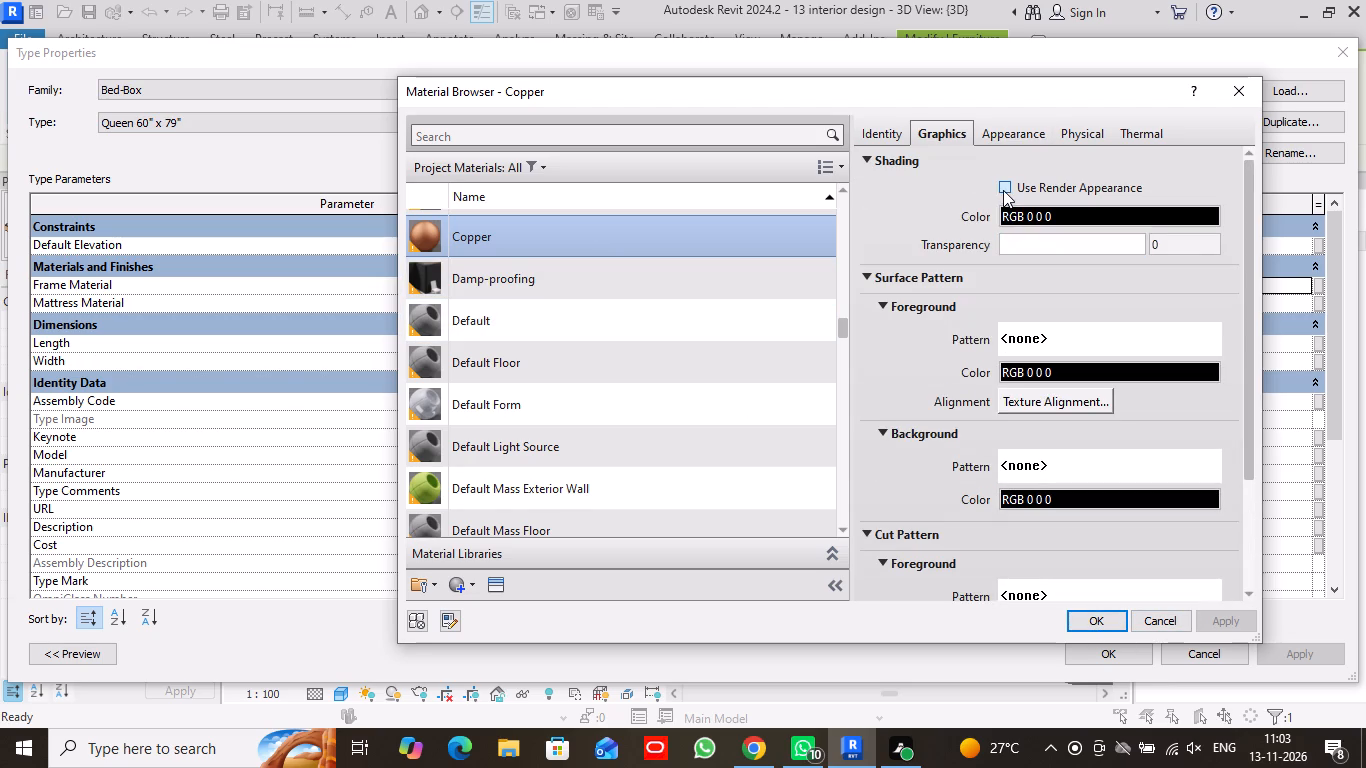
left_click(1003, 190)
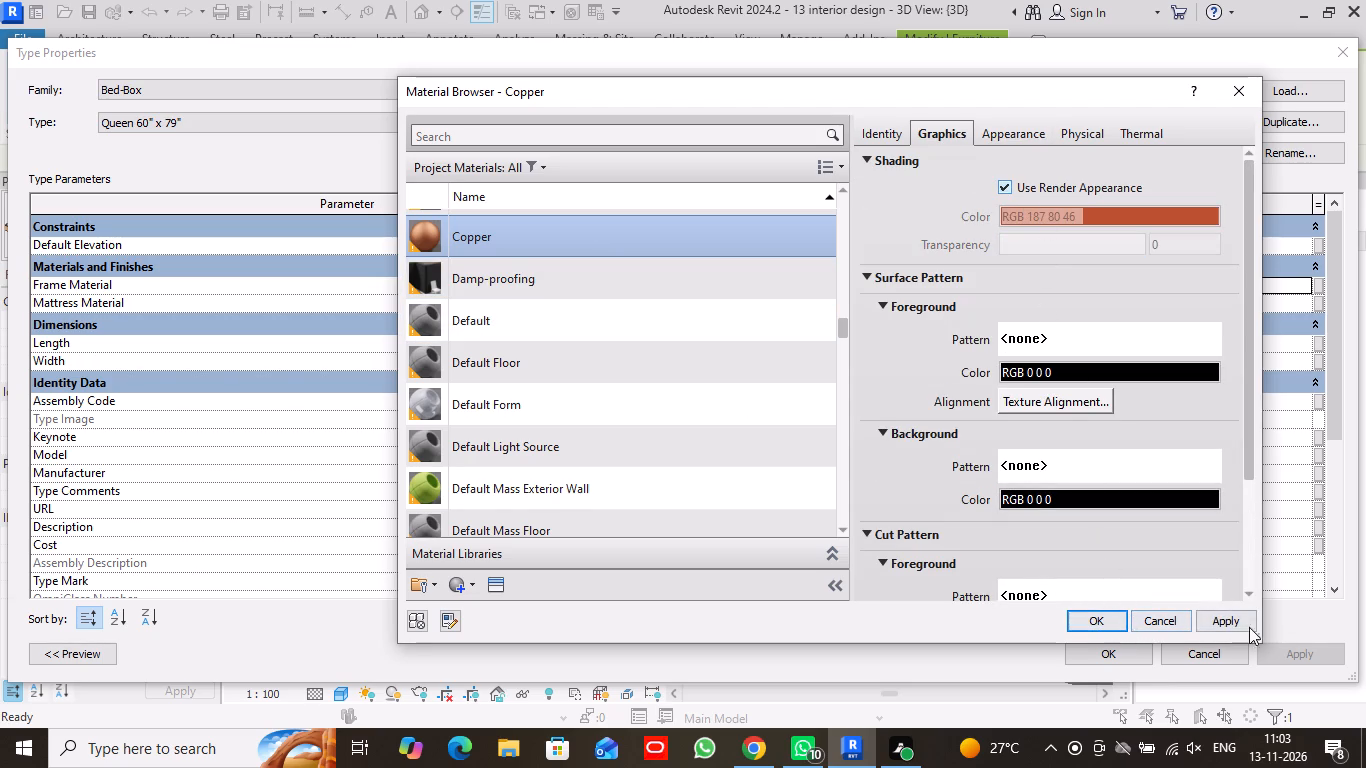
left_click(1229, 626)
left_click(1101, 624)
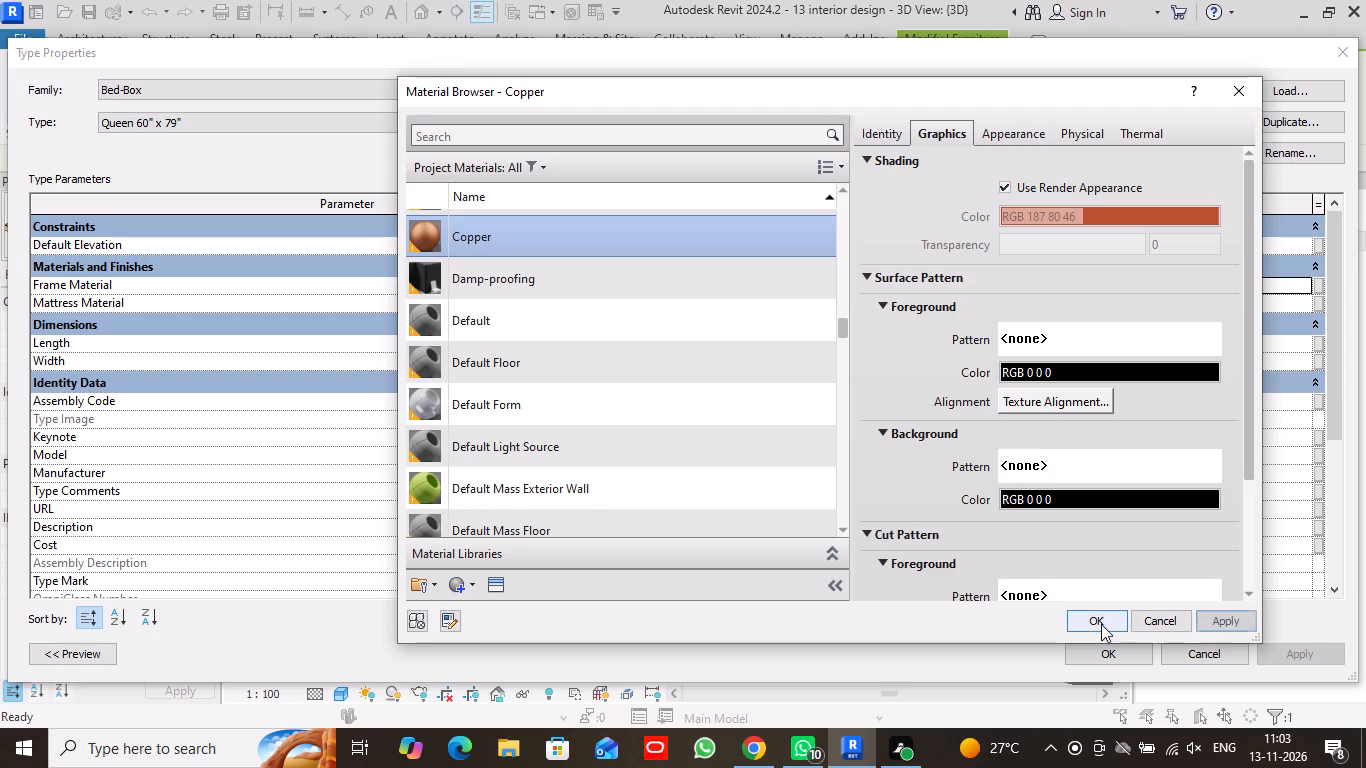
left_click(1106, 650)
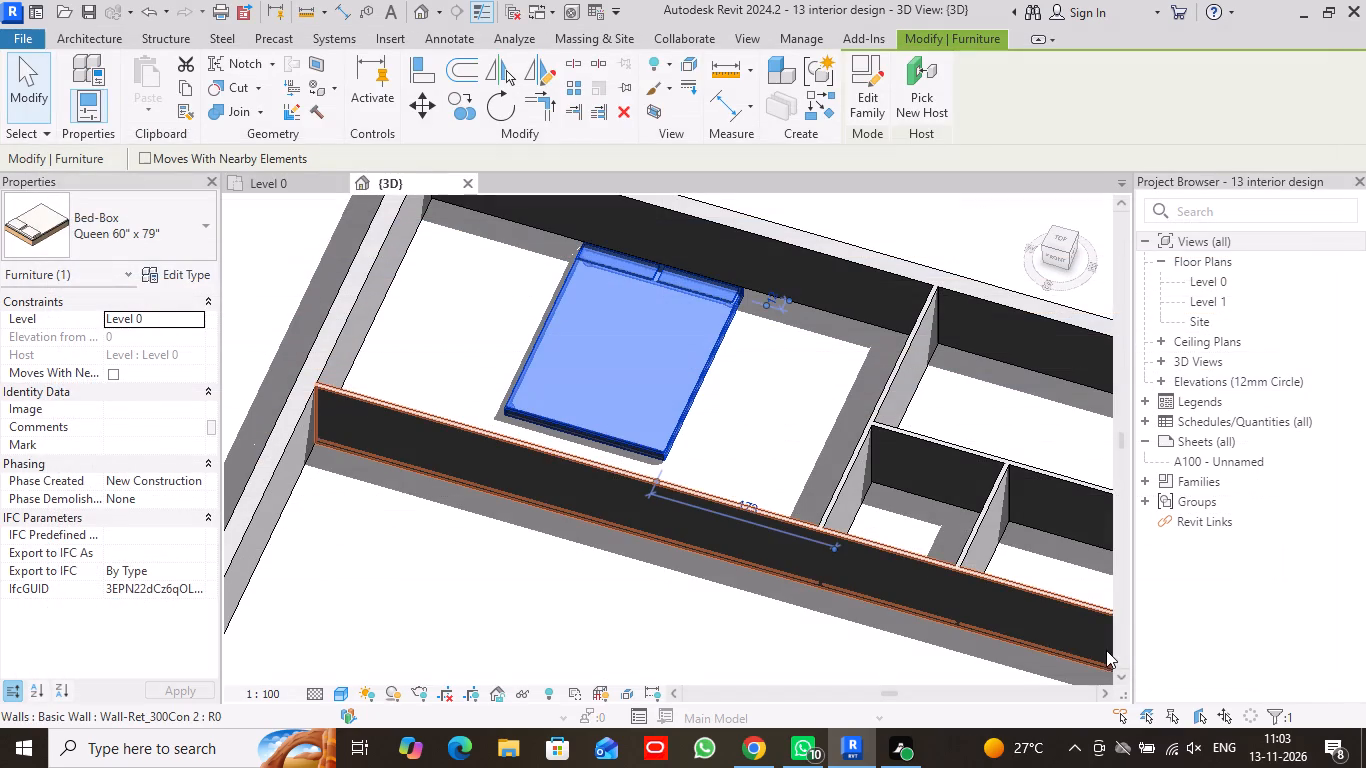
left_click(22, 78)
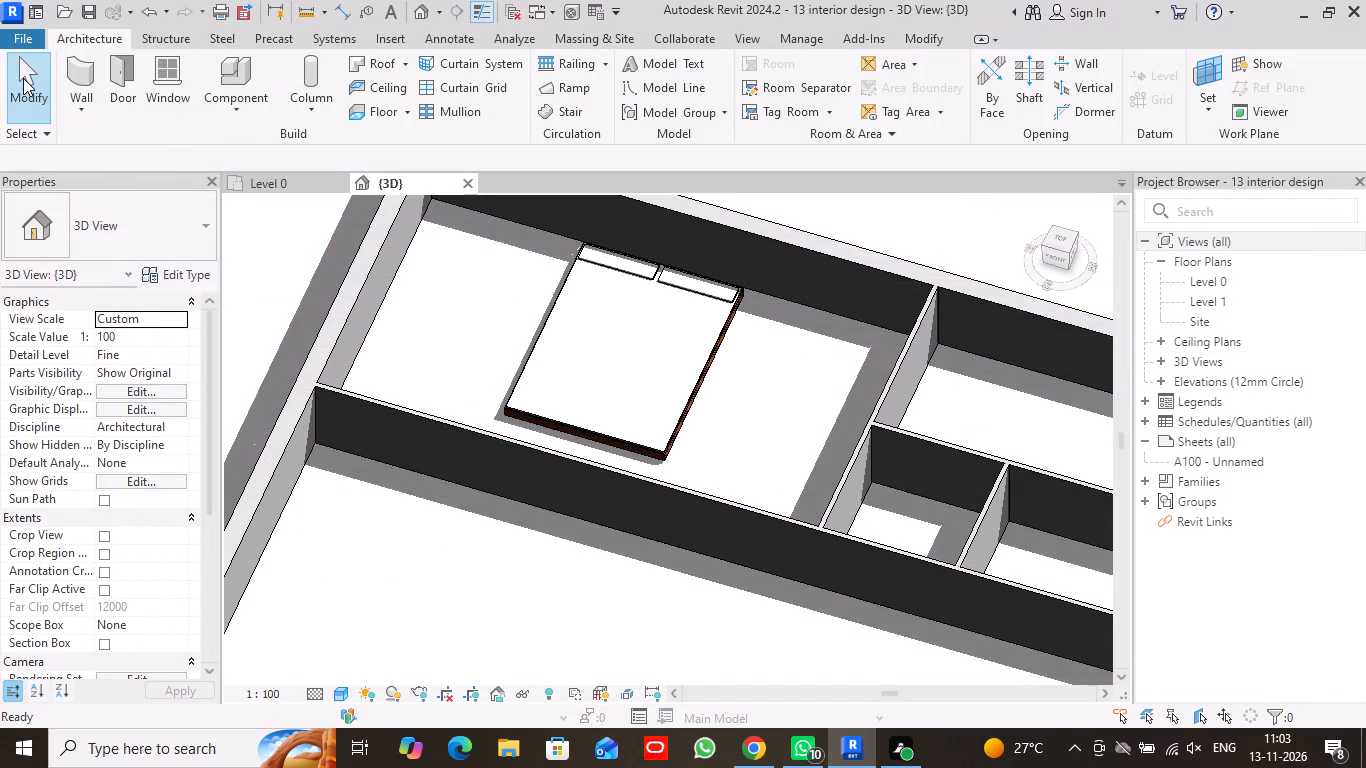
Inspect the resized bed's frame and its fit within the surrounding rooms in 3D.
scroll(627, 331, "up", 5)
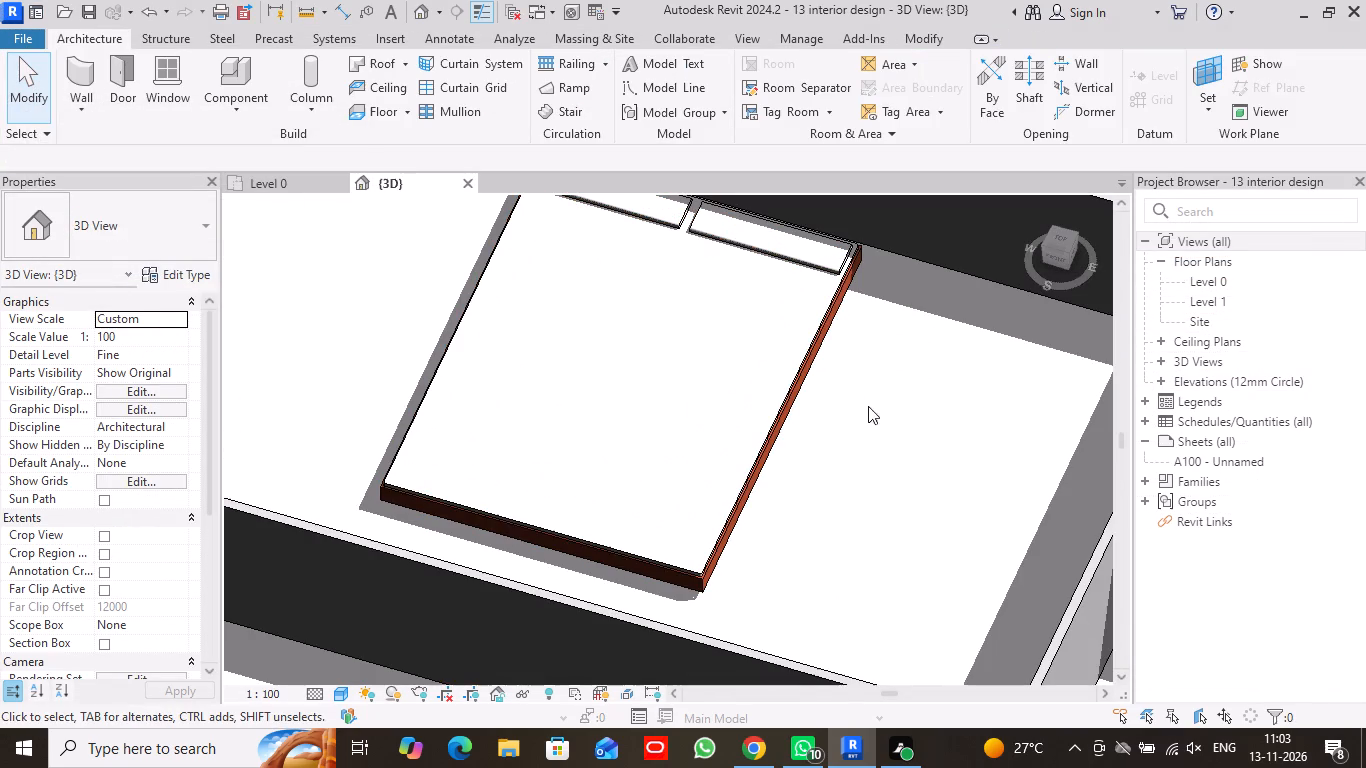
scroll(890, 410, "down", 2)
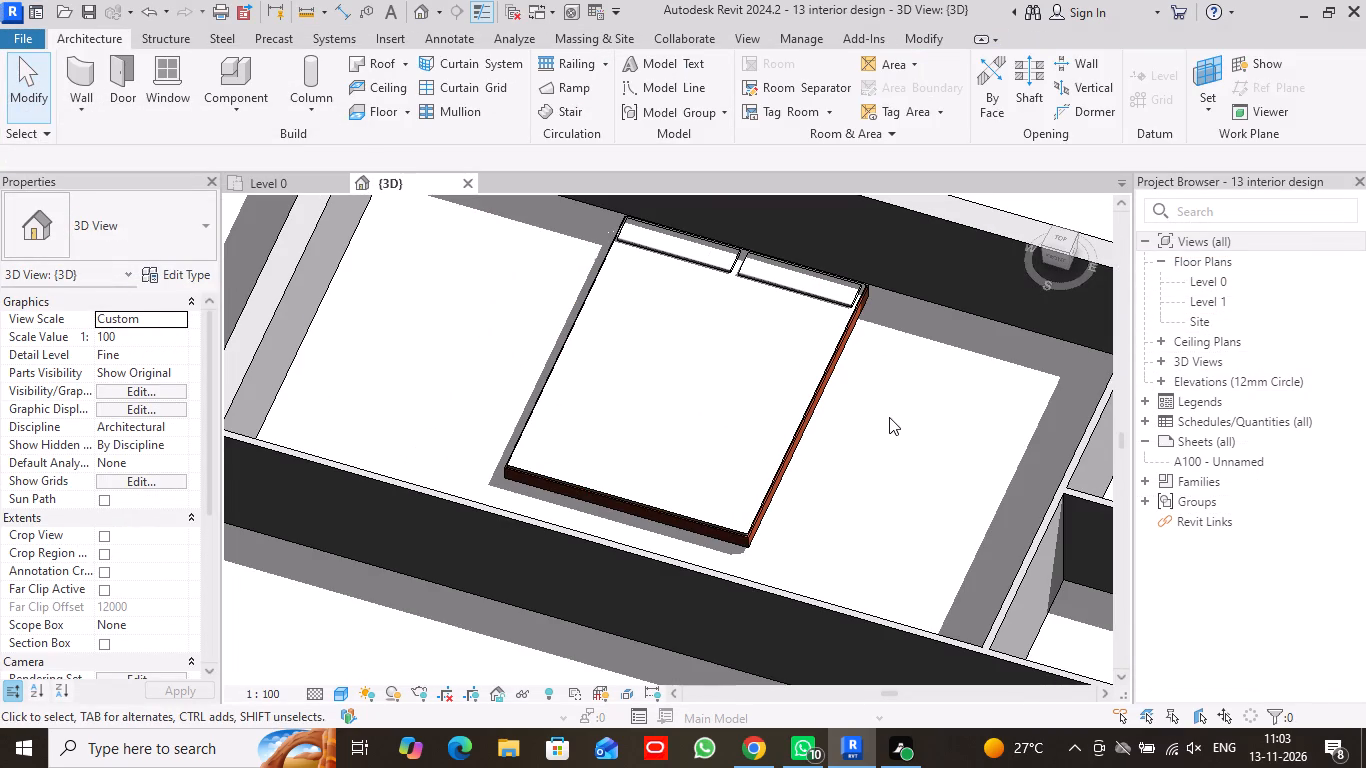
scroll(887, 420, "down", 5)
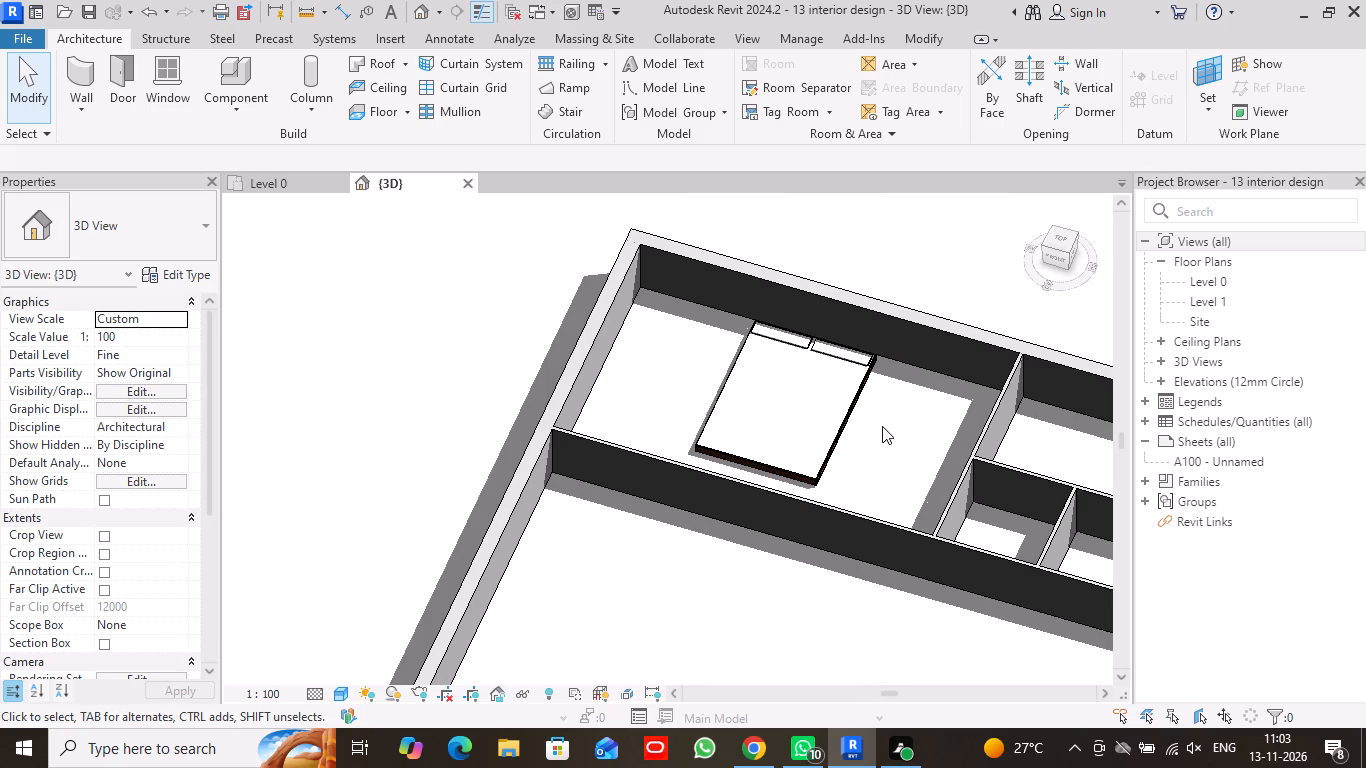
scroll(882, 426, "down", 1)
middle_click_drag(882, 426, 857, 389)
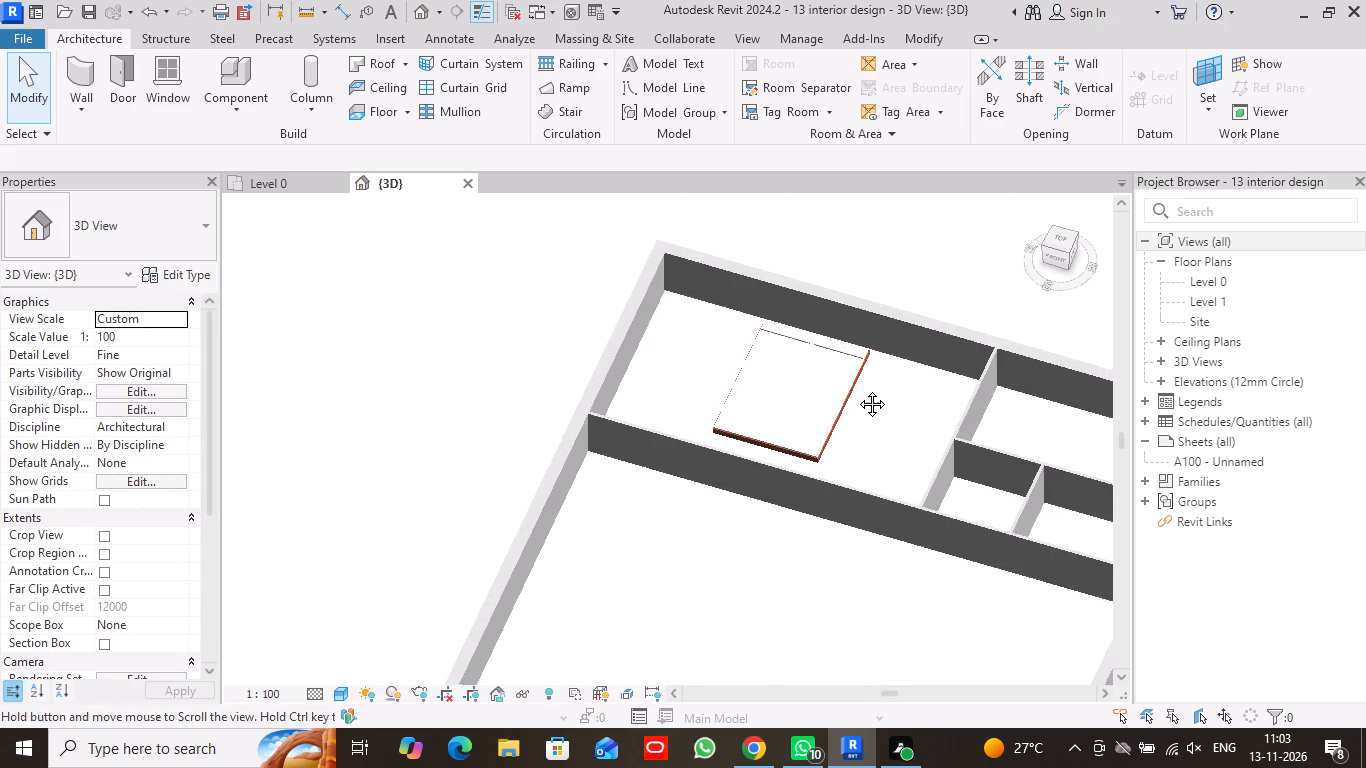
middle_click_drag(857, 389, 774, 329)
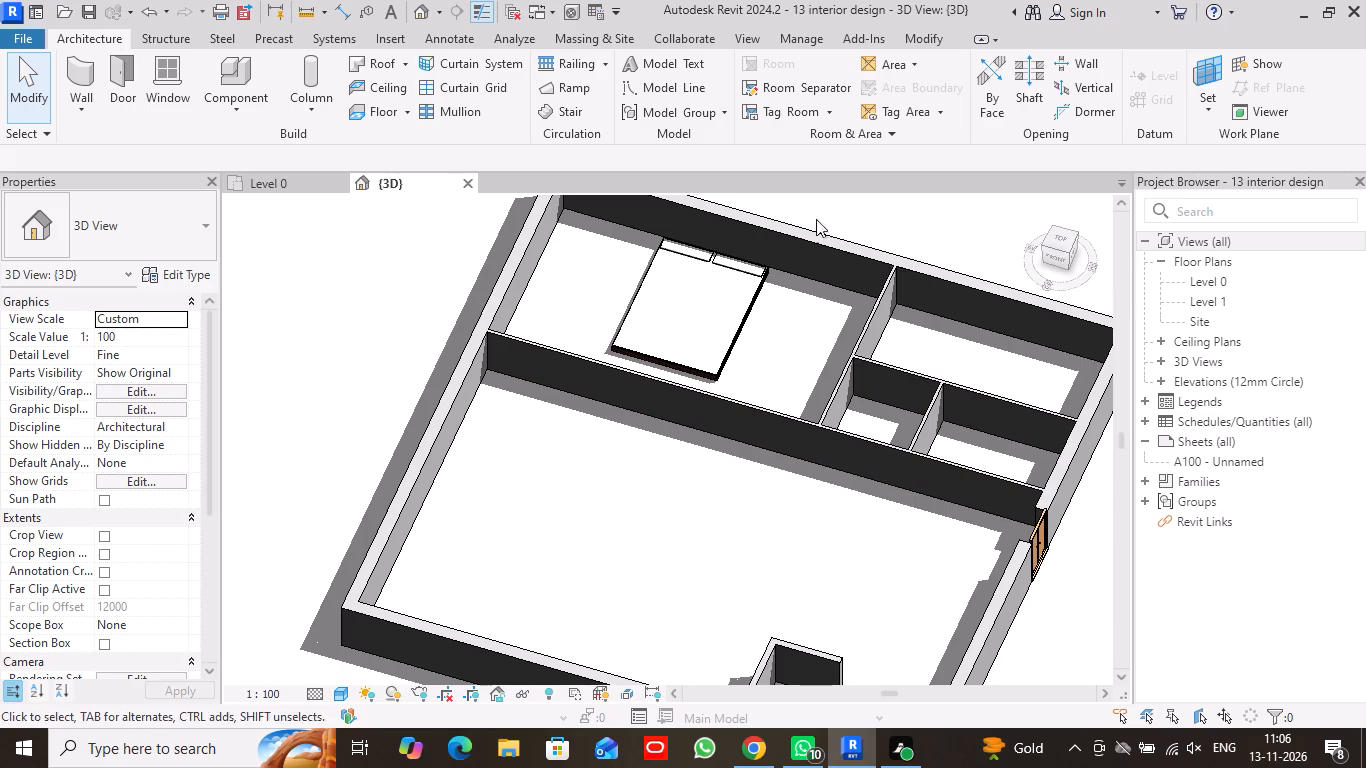
On the Level 0 plan, draw an L-shaped Wall-Ret_300Con 2 partition beside the bed, about 174 down from the outer wall and 66 across.
left_click(300, 174)
scroll(856, 491, "down", 2)
middle_click_drag(875, 525, 807, 468)
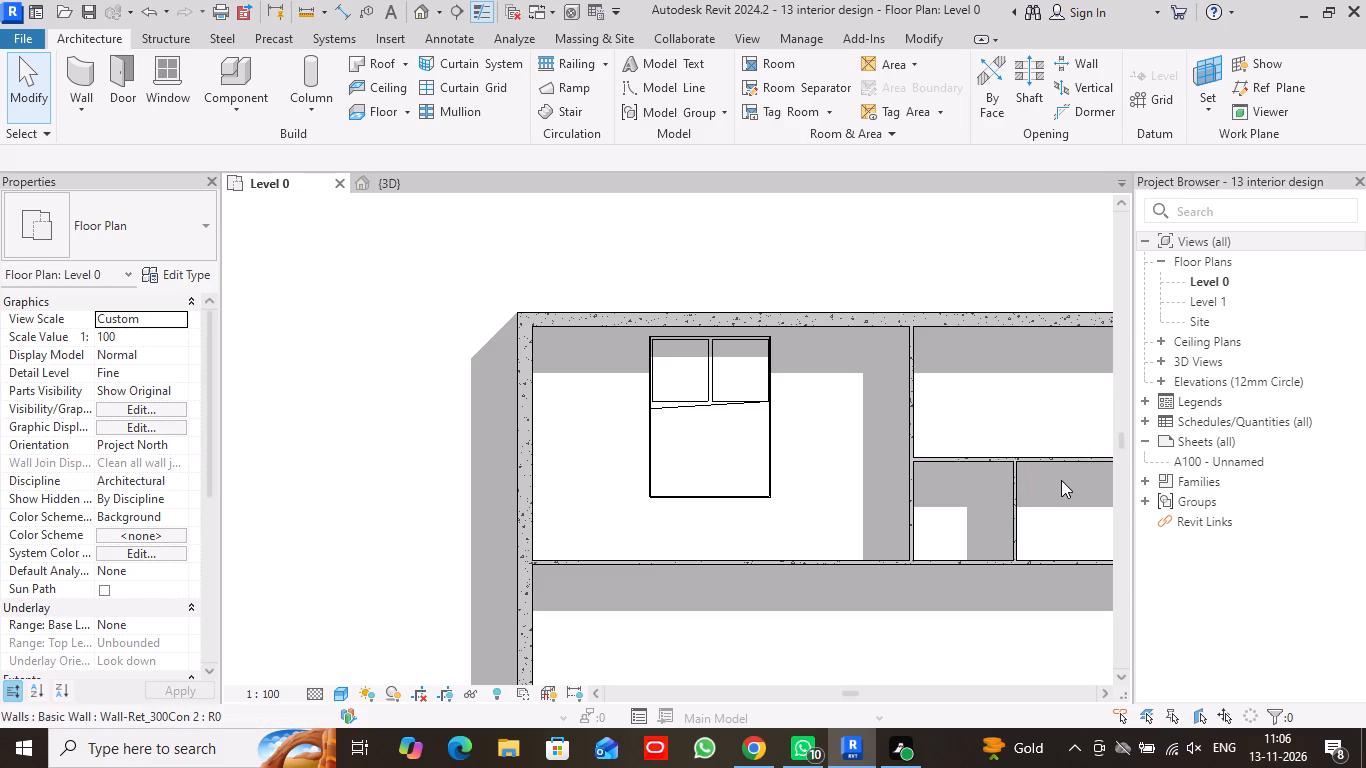
scroll(1051, 463, "down", 3)
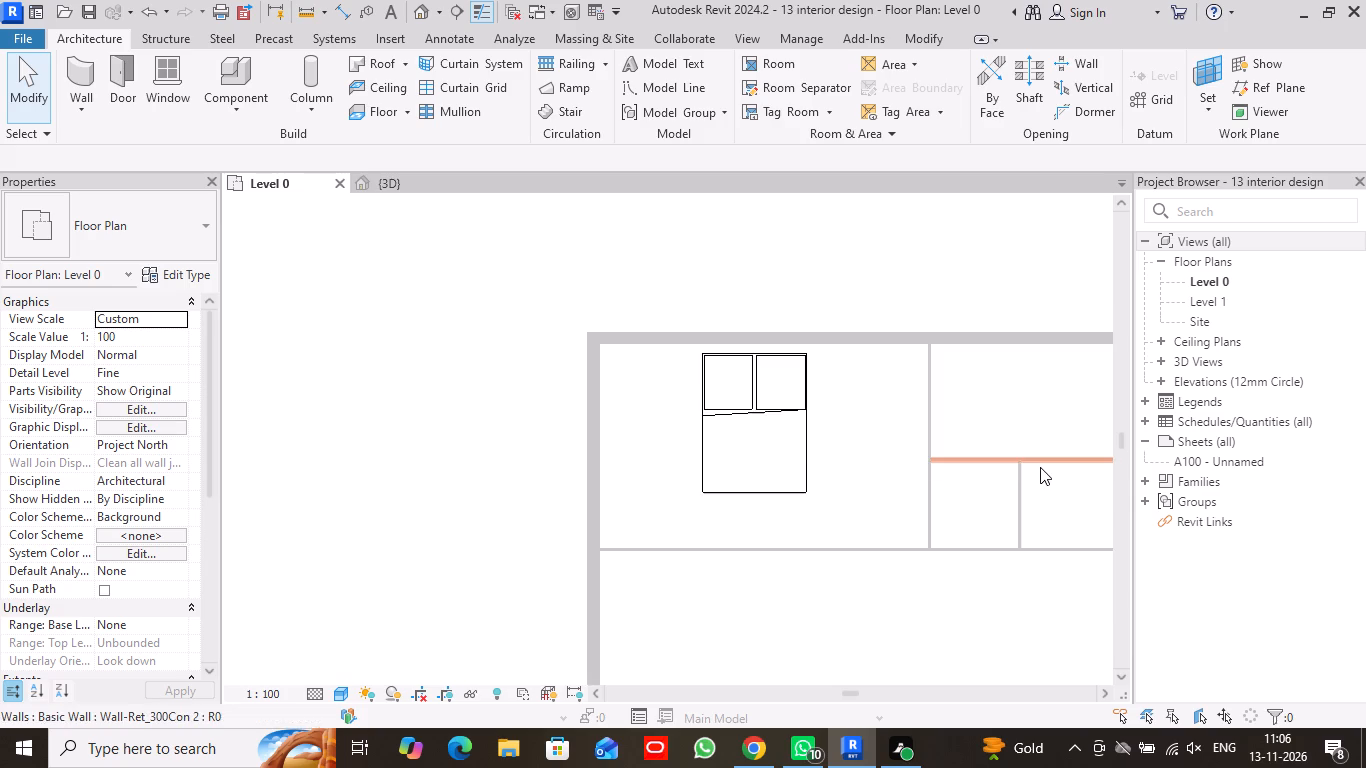
scroll(1038, 457, "down", 2)
left_click(73, 77)
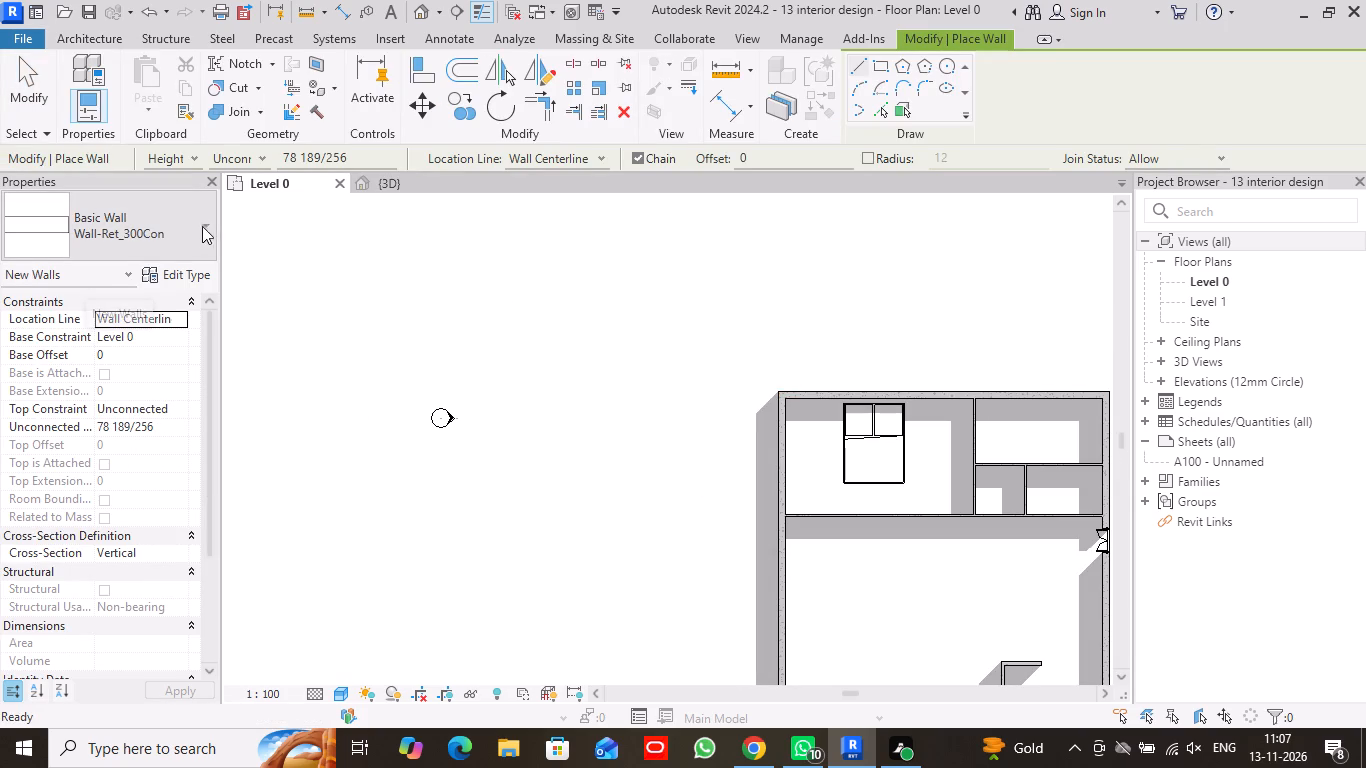
left_click(205, 226)
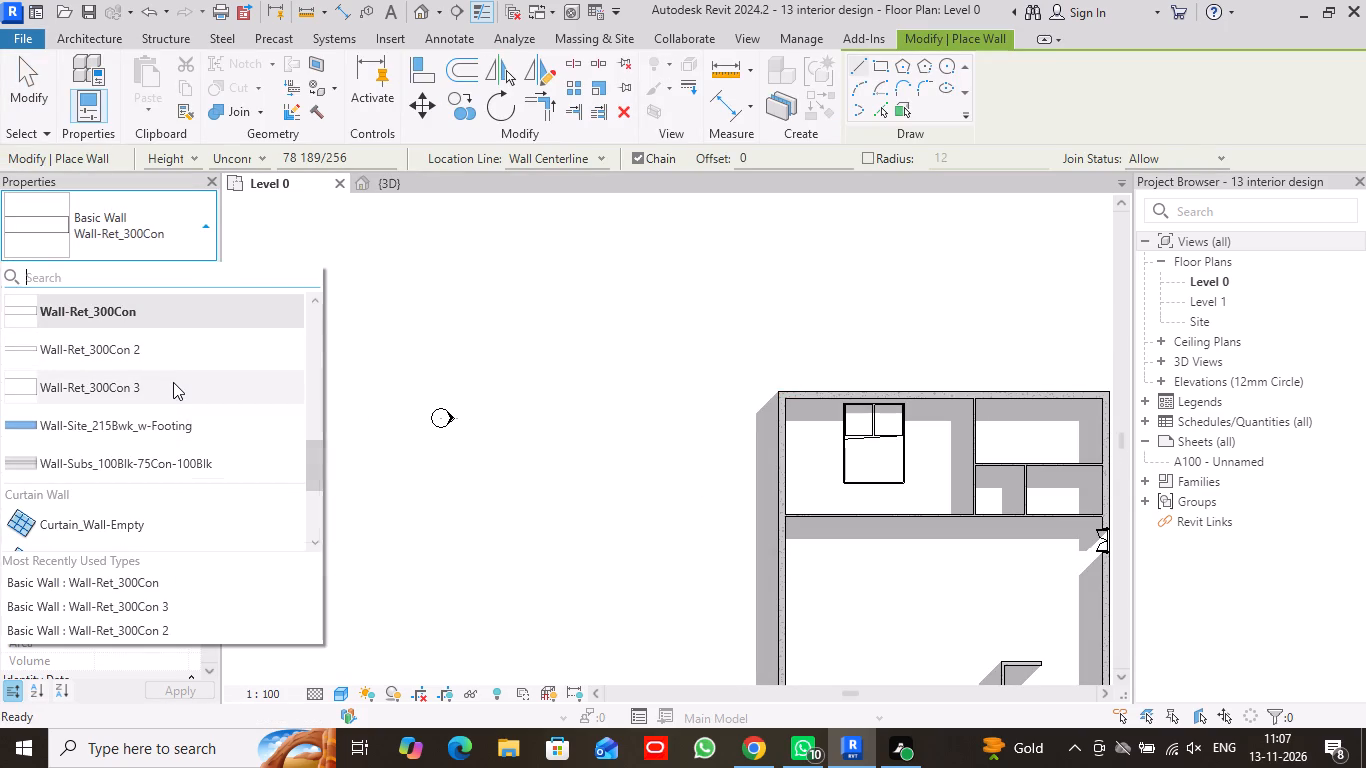
left_click(176, 353)
scroll(382, 426, "down", 2)
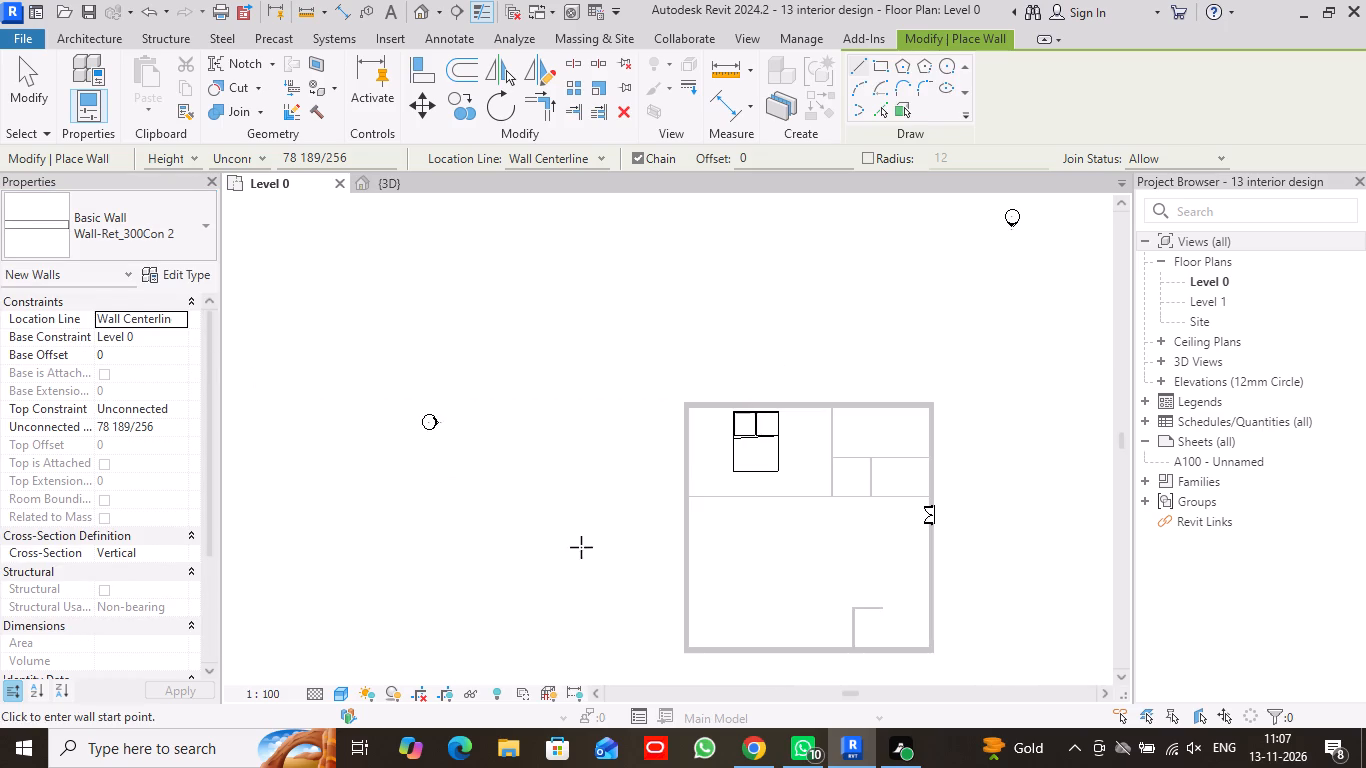
middle_click_drag(581, 547, 428, 523)
scroll(592, 531, "up", 2)
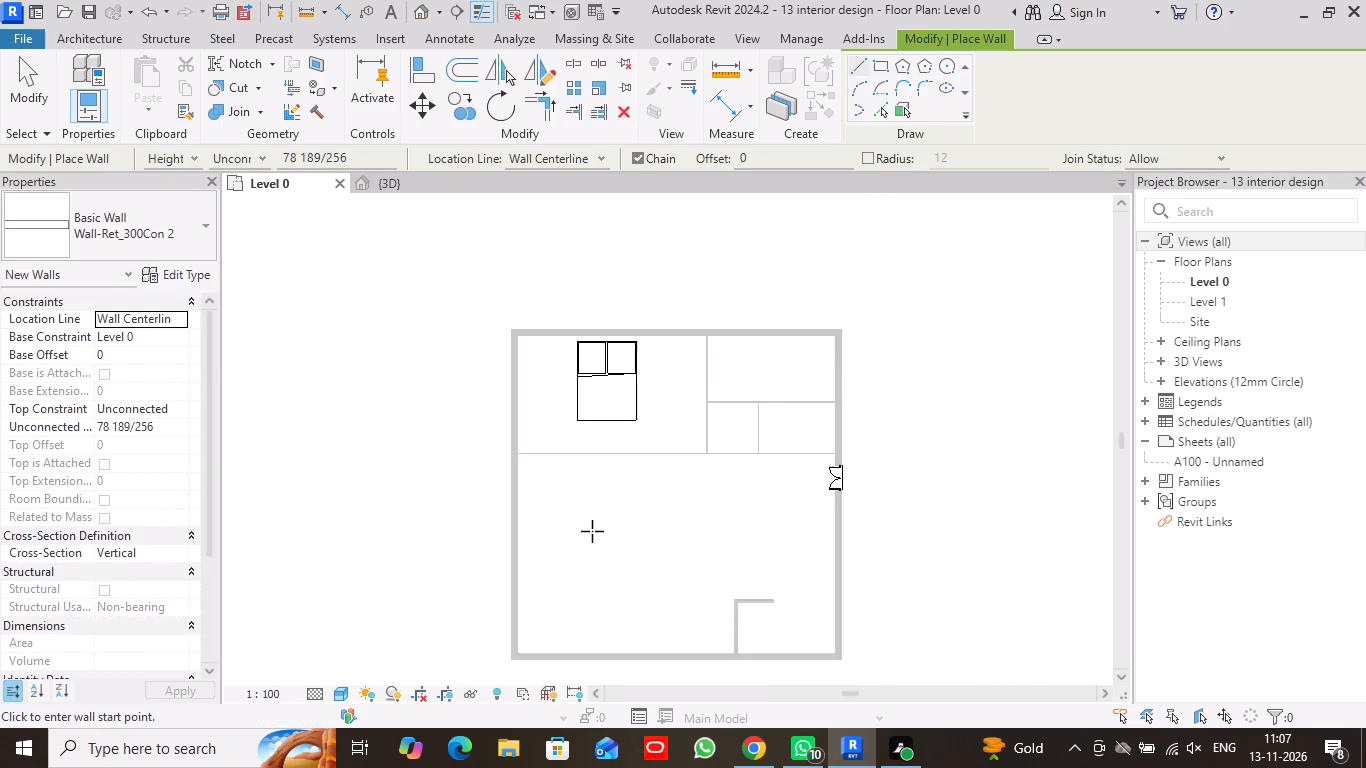
scroll(592, 531, "up", 1)
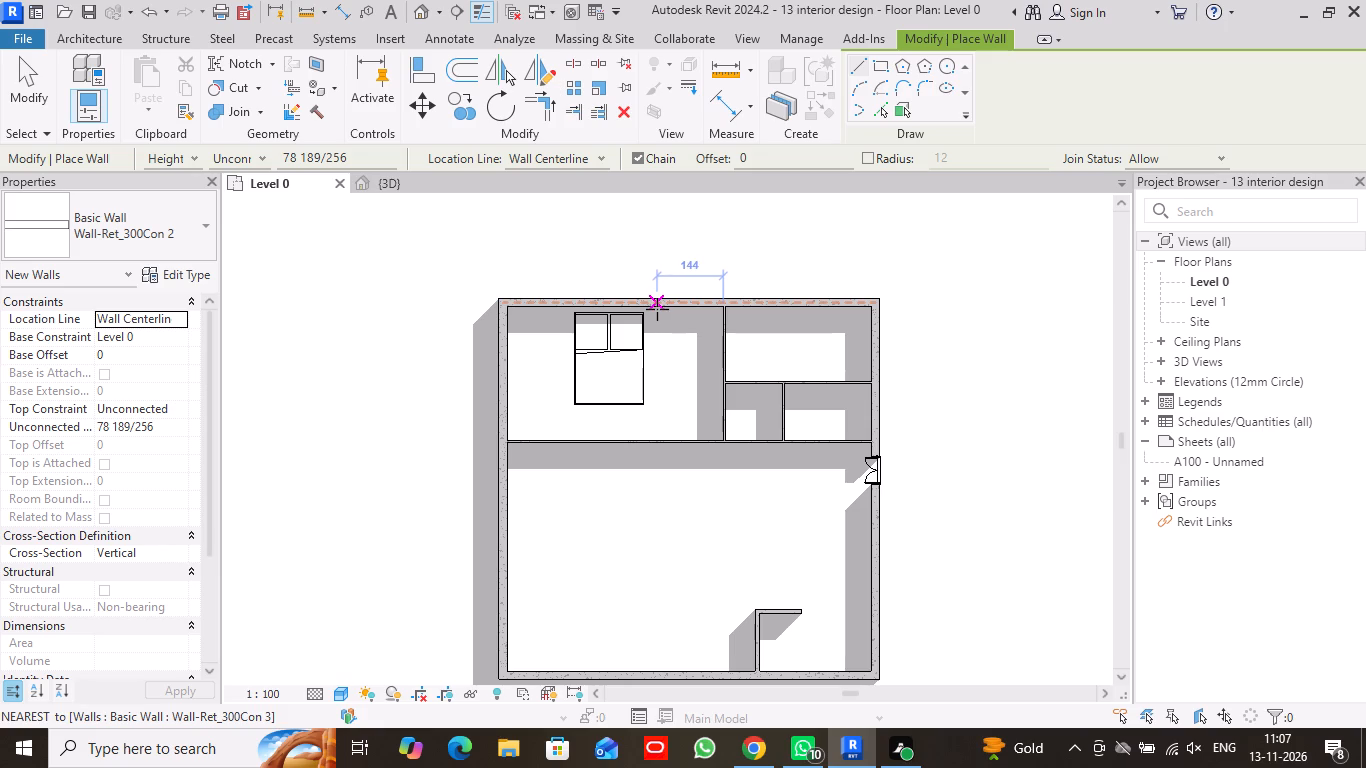
left_click(654, 310)
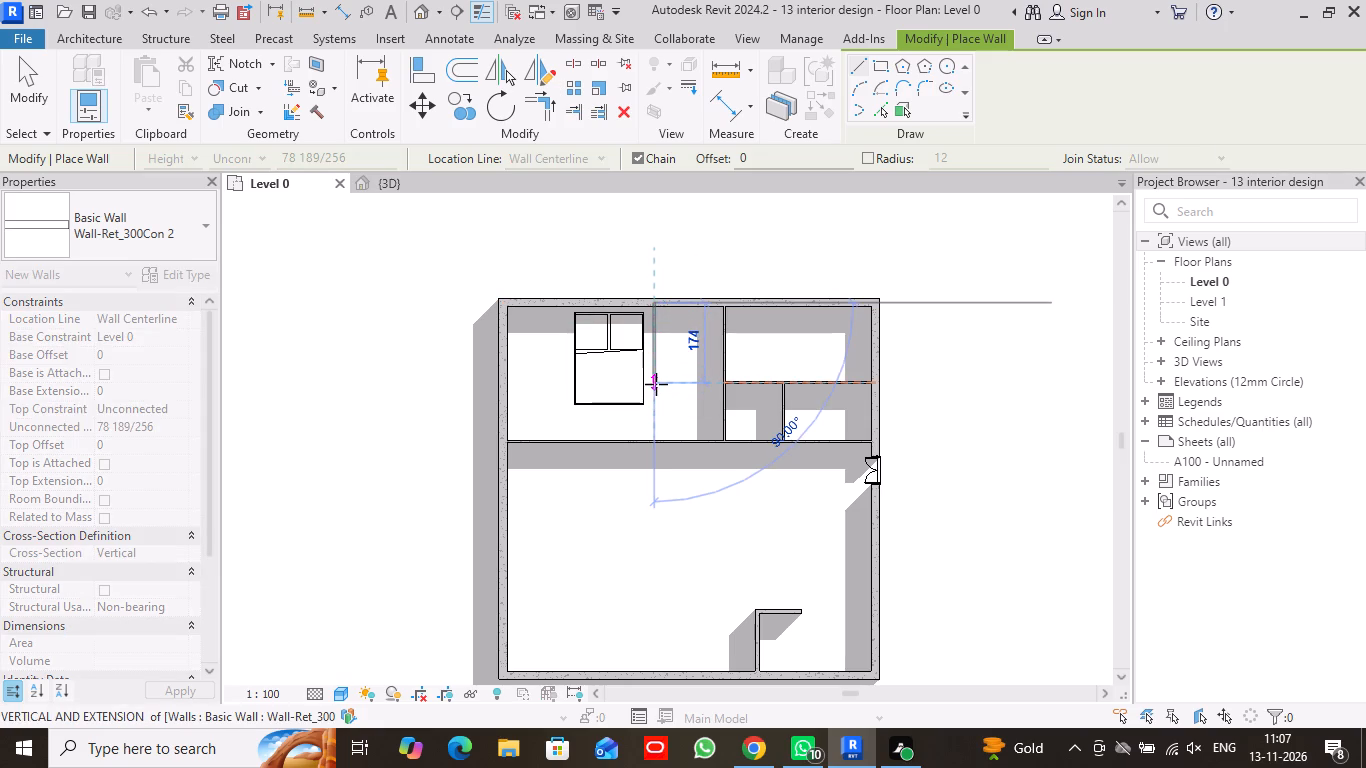
left_click(656, 384)
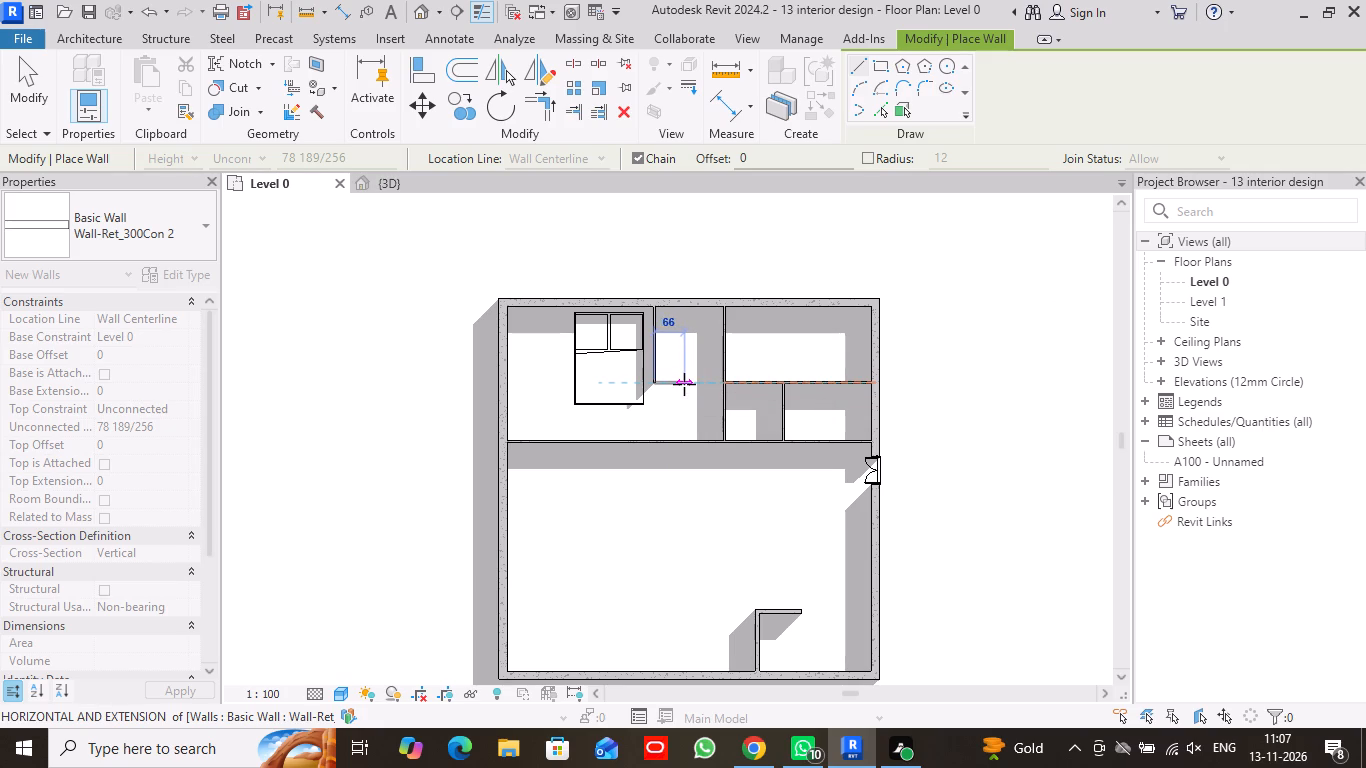
left_click(684, 384)
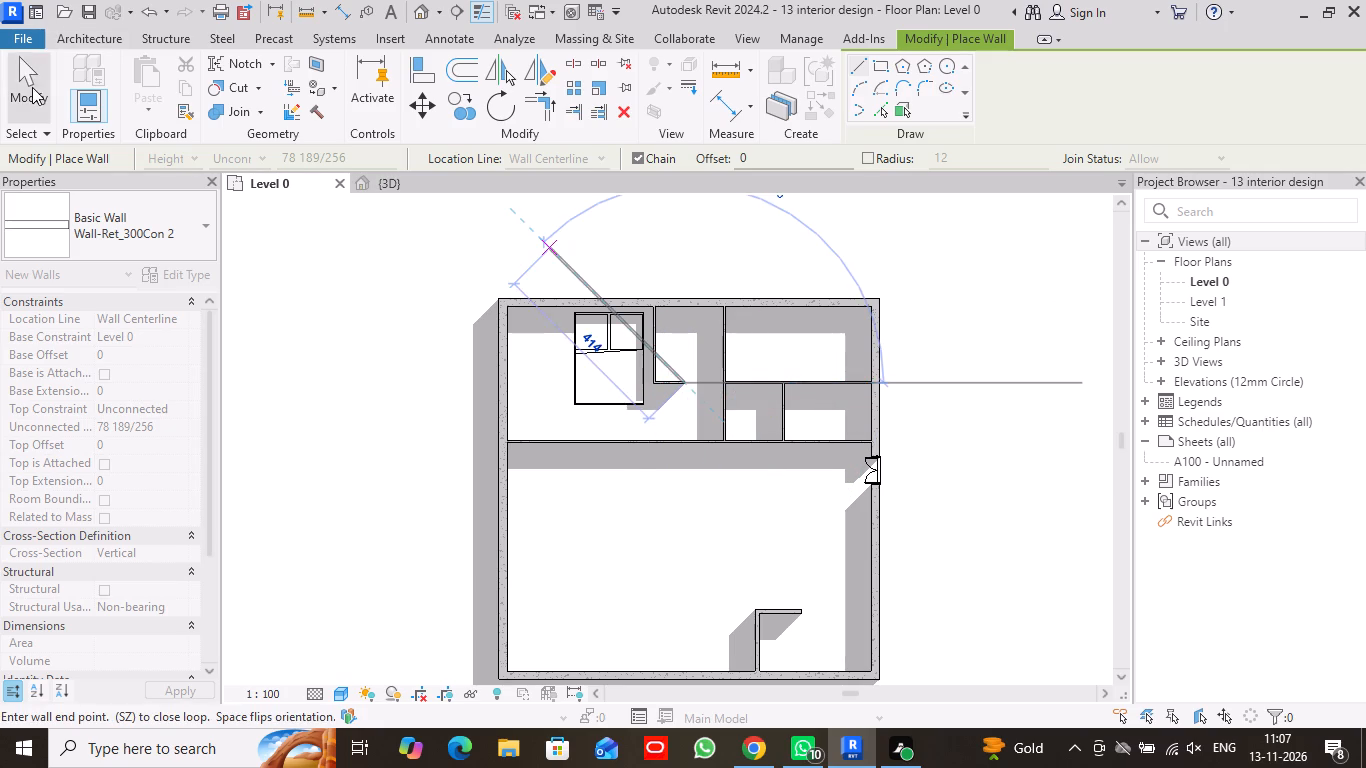
left_click(32, 87)
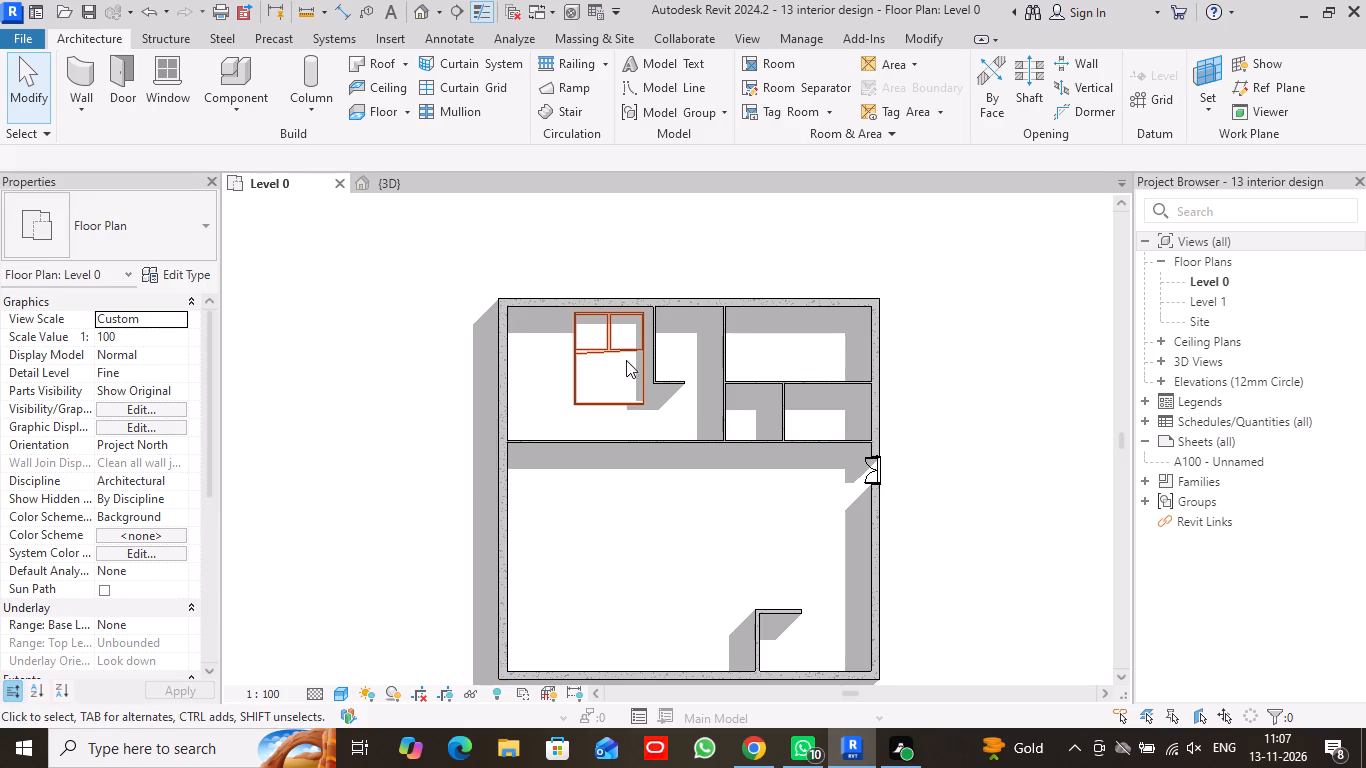
Nudge the Queen bed away from the L-shaped partition until the gap is about 80 3/4, and deselect it.
left_click(612, 359)
key("Left")
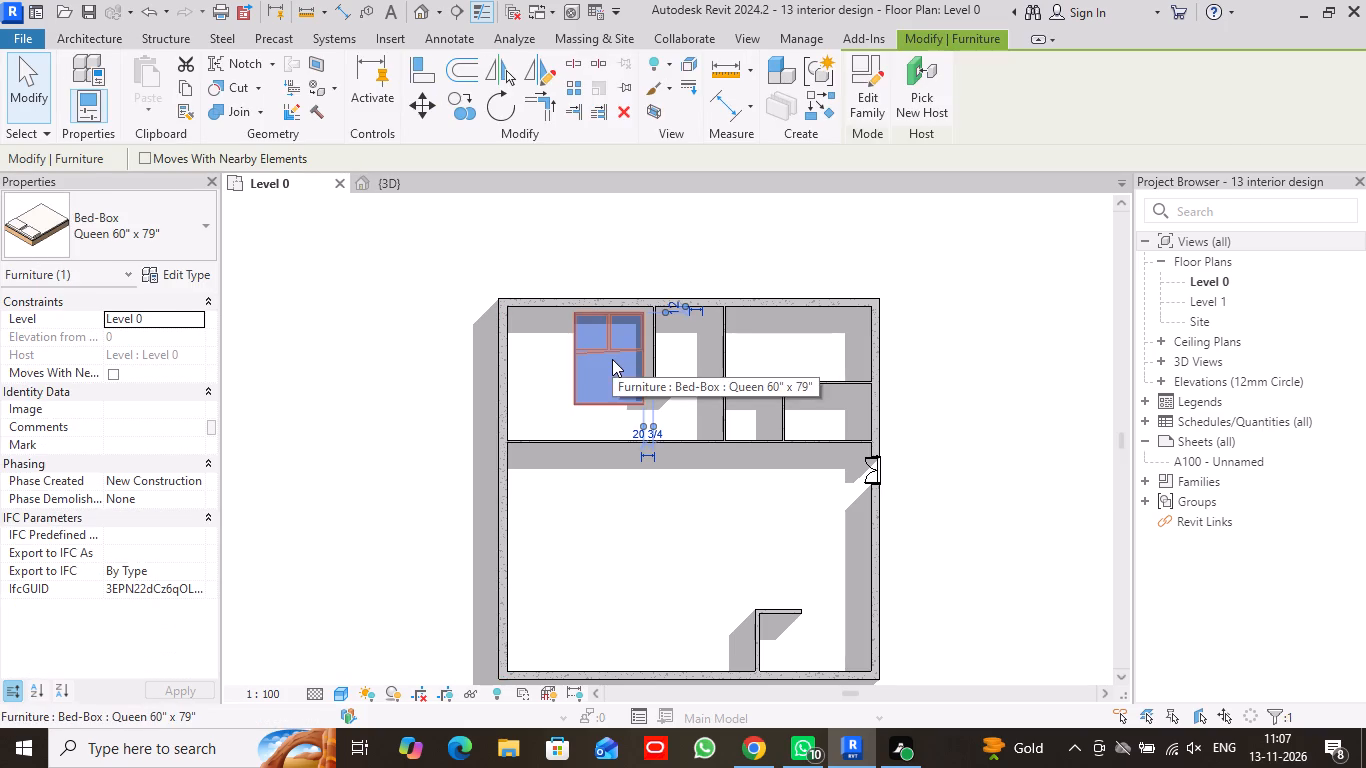
key("Left")
key("Left")
key("Left")
key("Left")
key("Left")
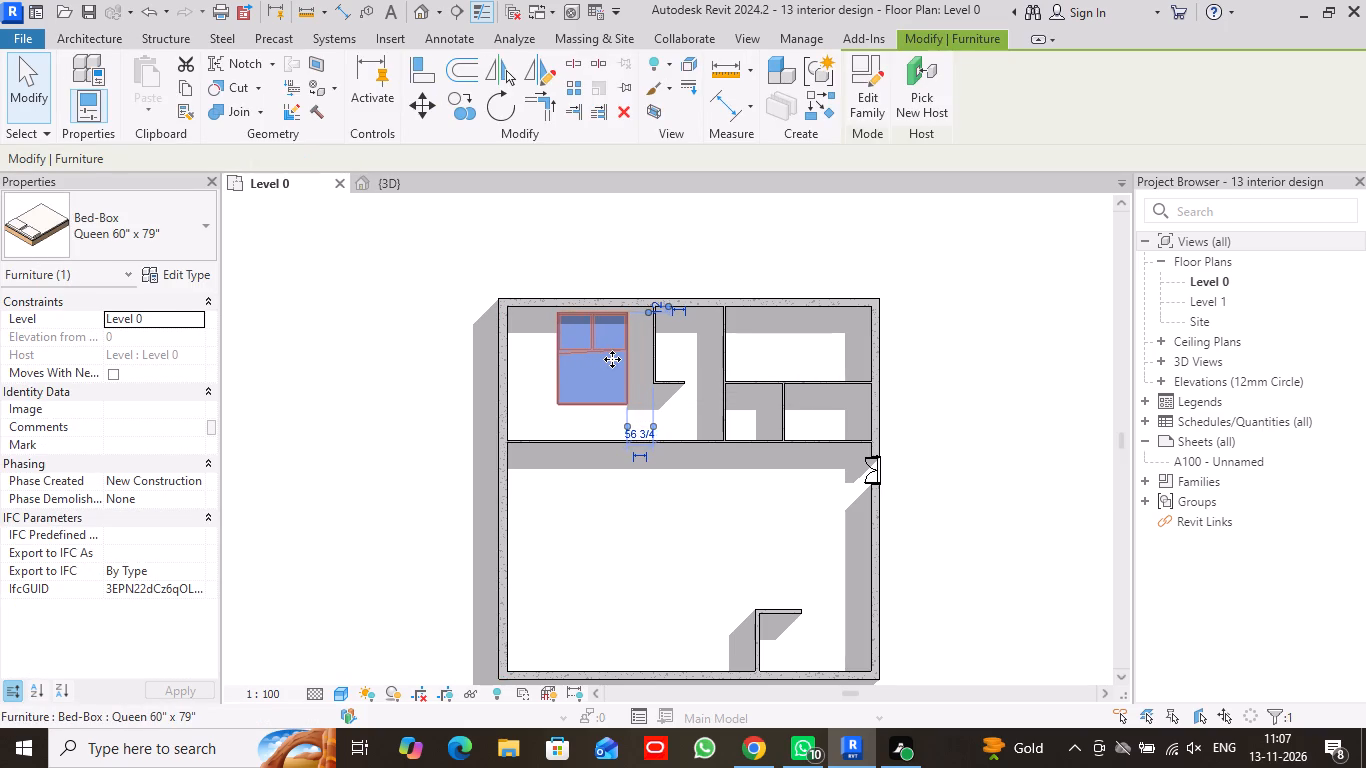
key("Left")
key("Left")
key("Left")
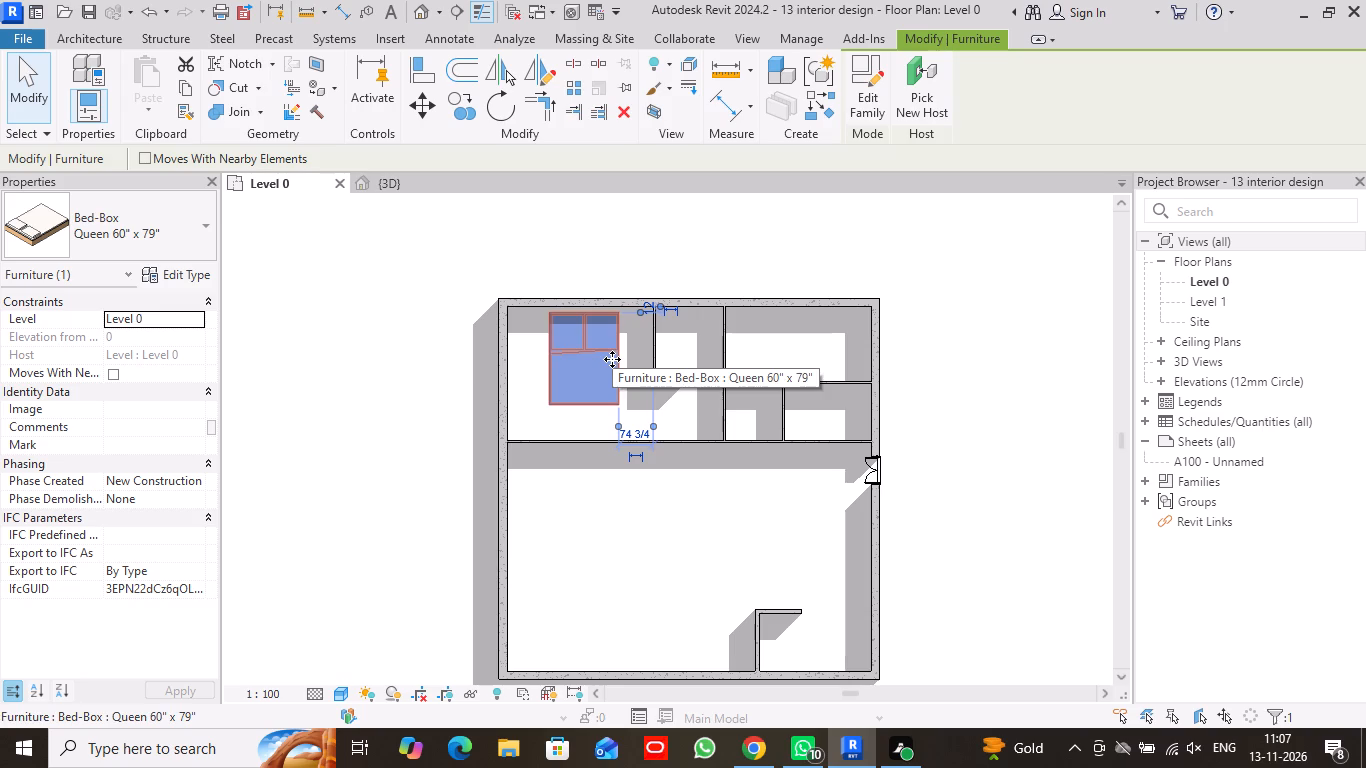
left_click(32, 106)
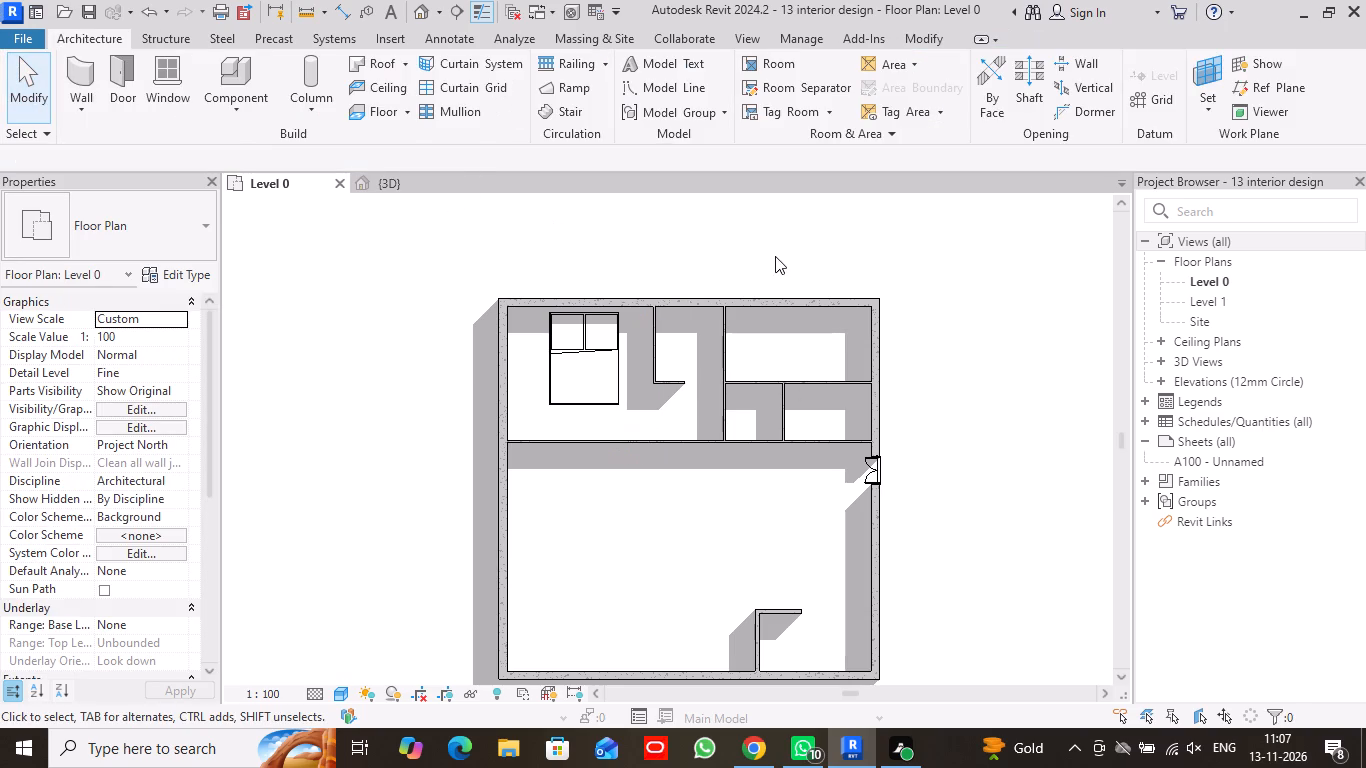
left_click(575, 361)
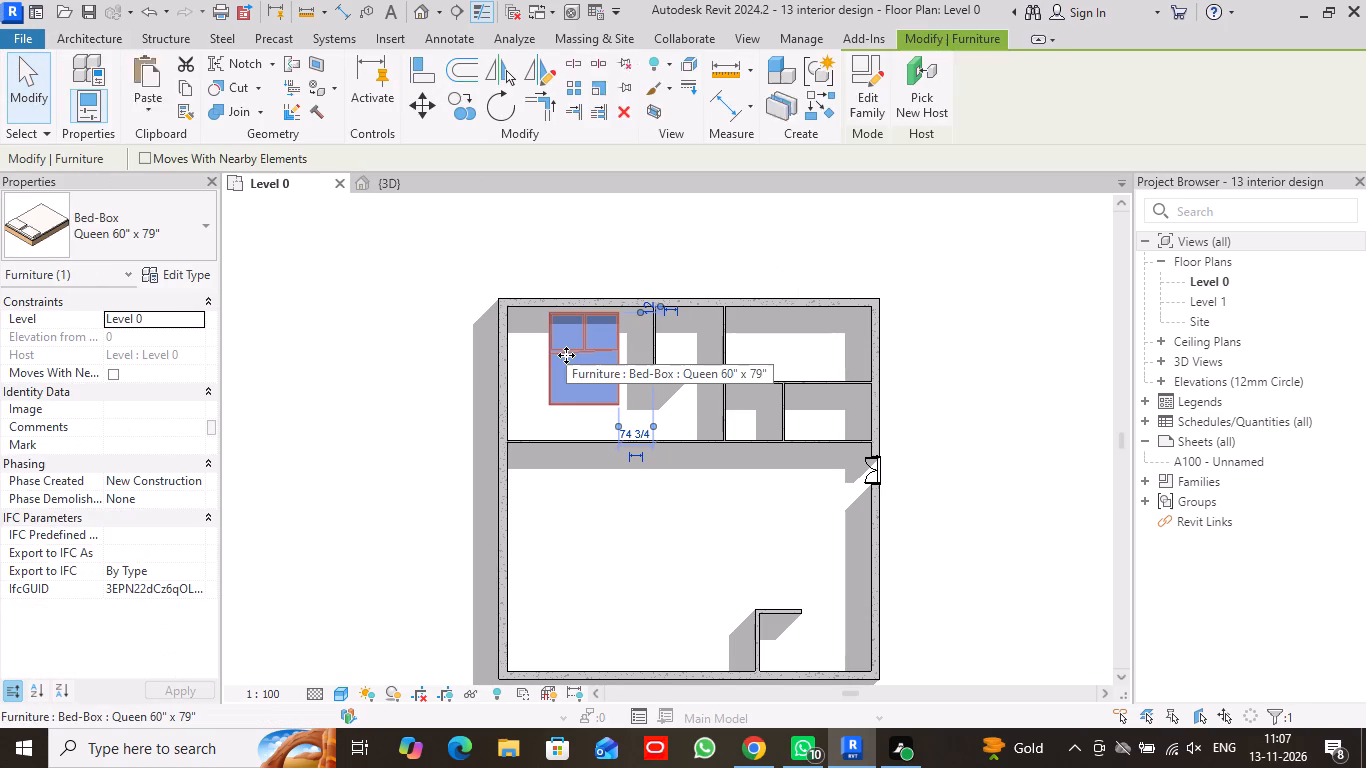
key("Left")
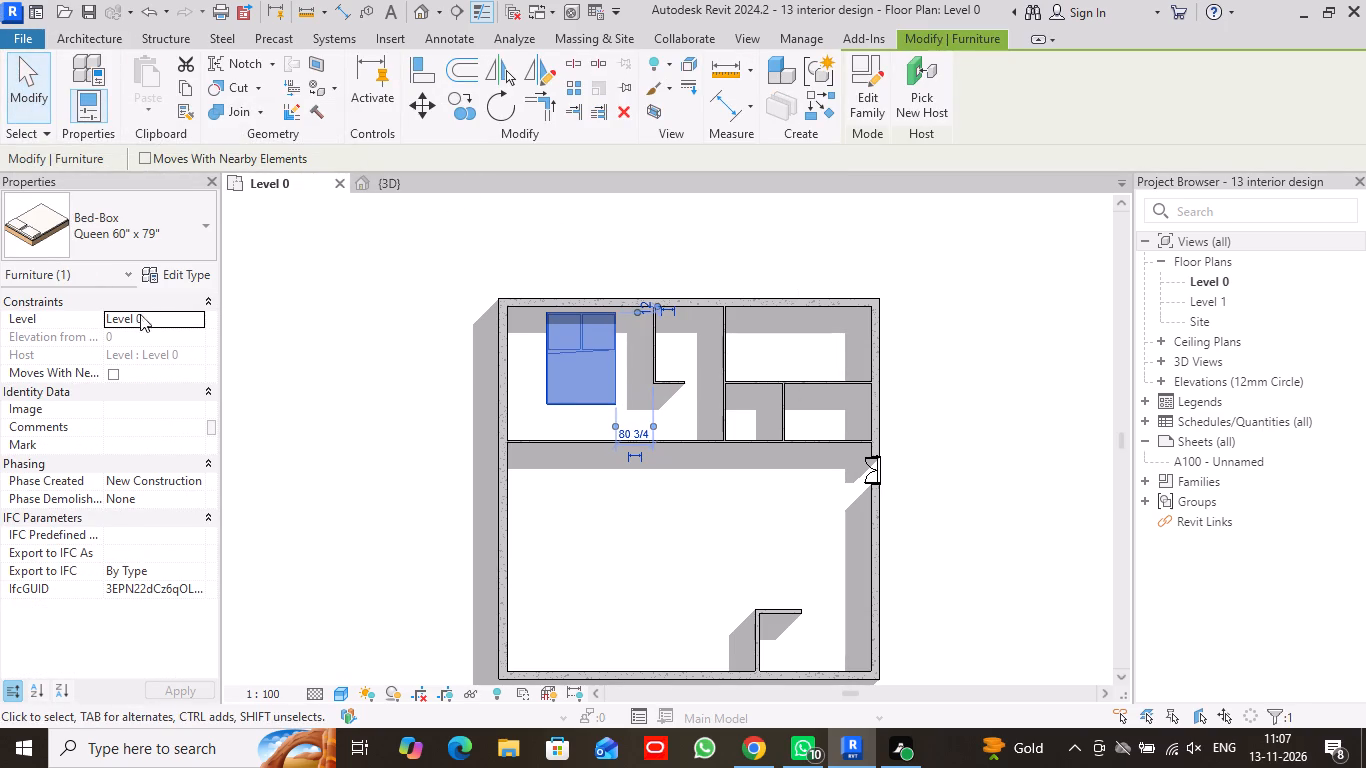
left_click(25, 70)
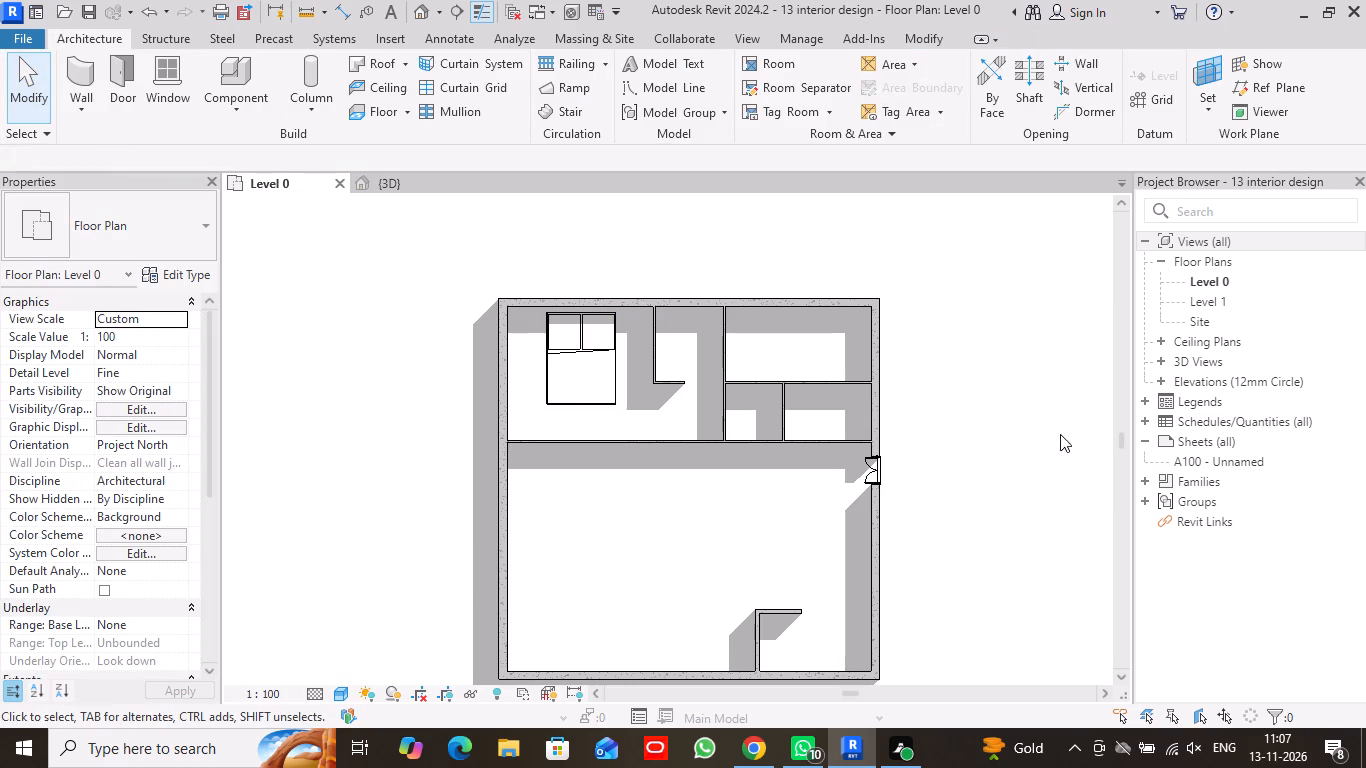
Change both segments of the L-shaped partition beside the bed to the Wall-Ret_300Con type.
scroll(1059, 438, "down", 1)
scroll(967, 451, "up", 4)
middle_click_drag(950, 382, 992, 429)
scroll(994, 429, "down", 2)
middle_click_drag(996, 436, 1006, 292)
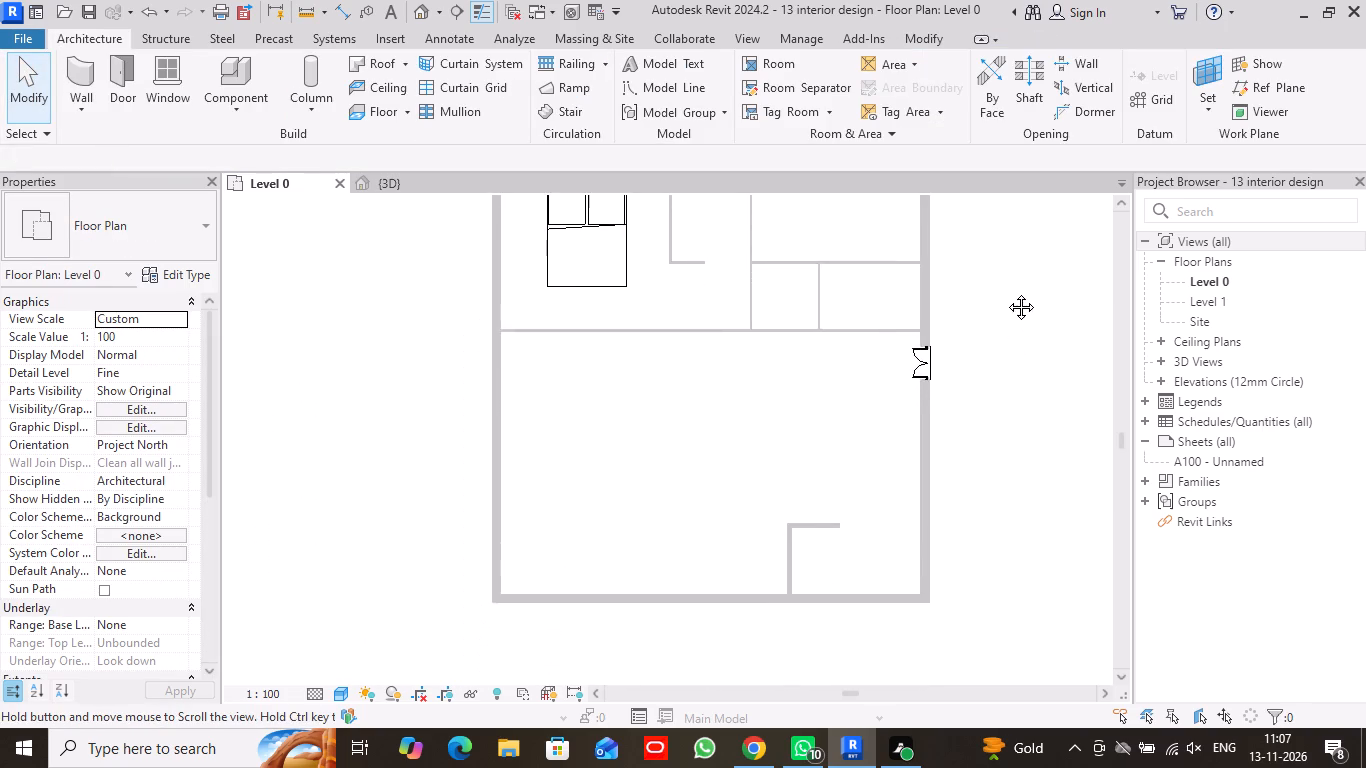
middle_click_drag(1006, 292, 1007, 290)
middle_click_drag(1007, 290, 987, 366)
left_click(651, 300)
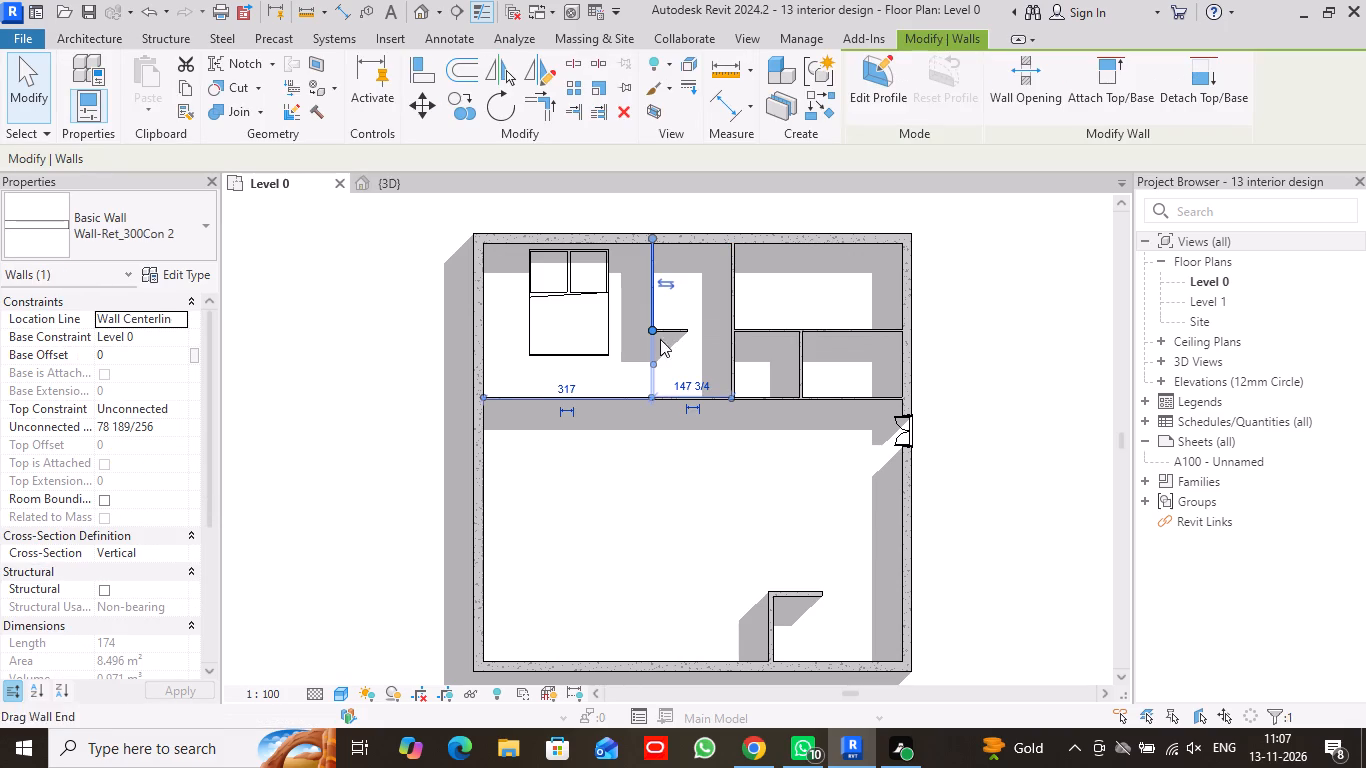
left_click(675, 332)
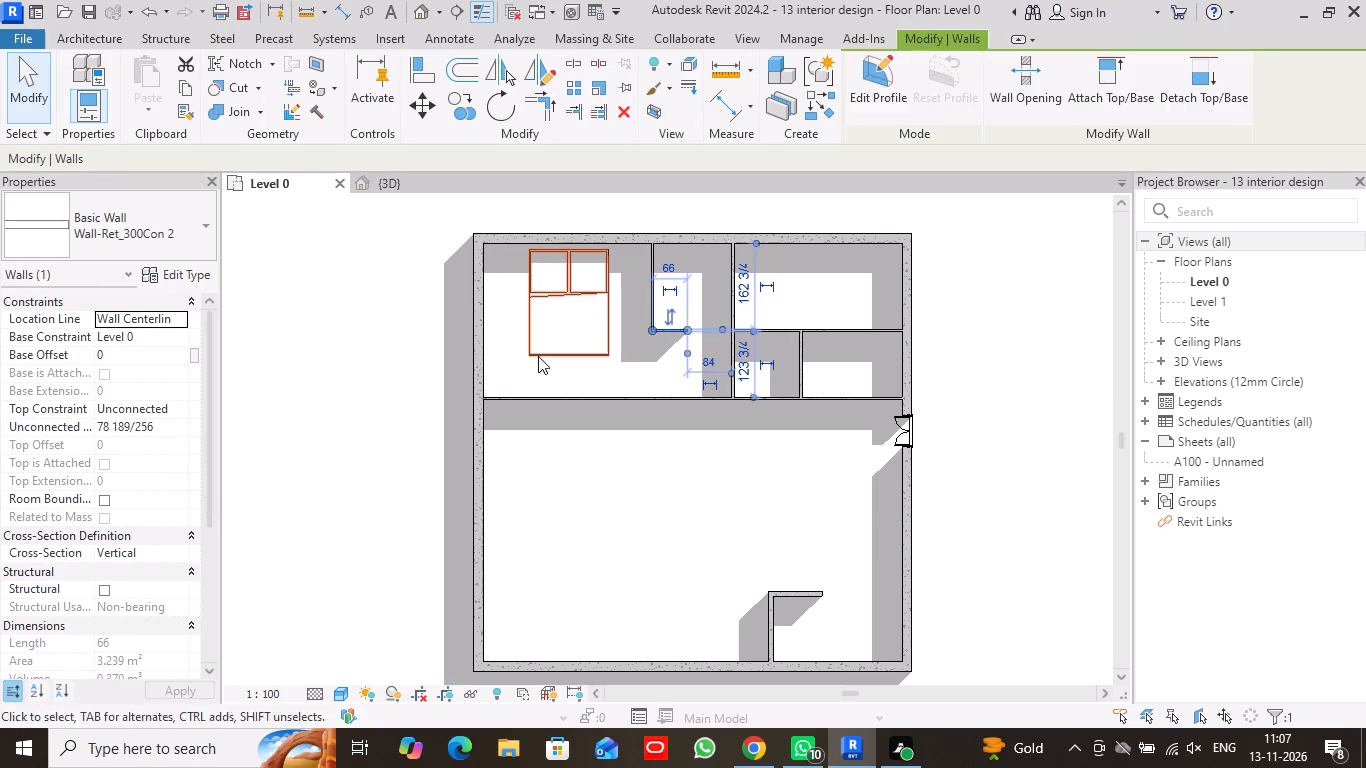
left_click(206, 230)
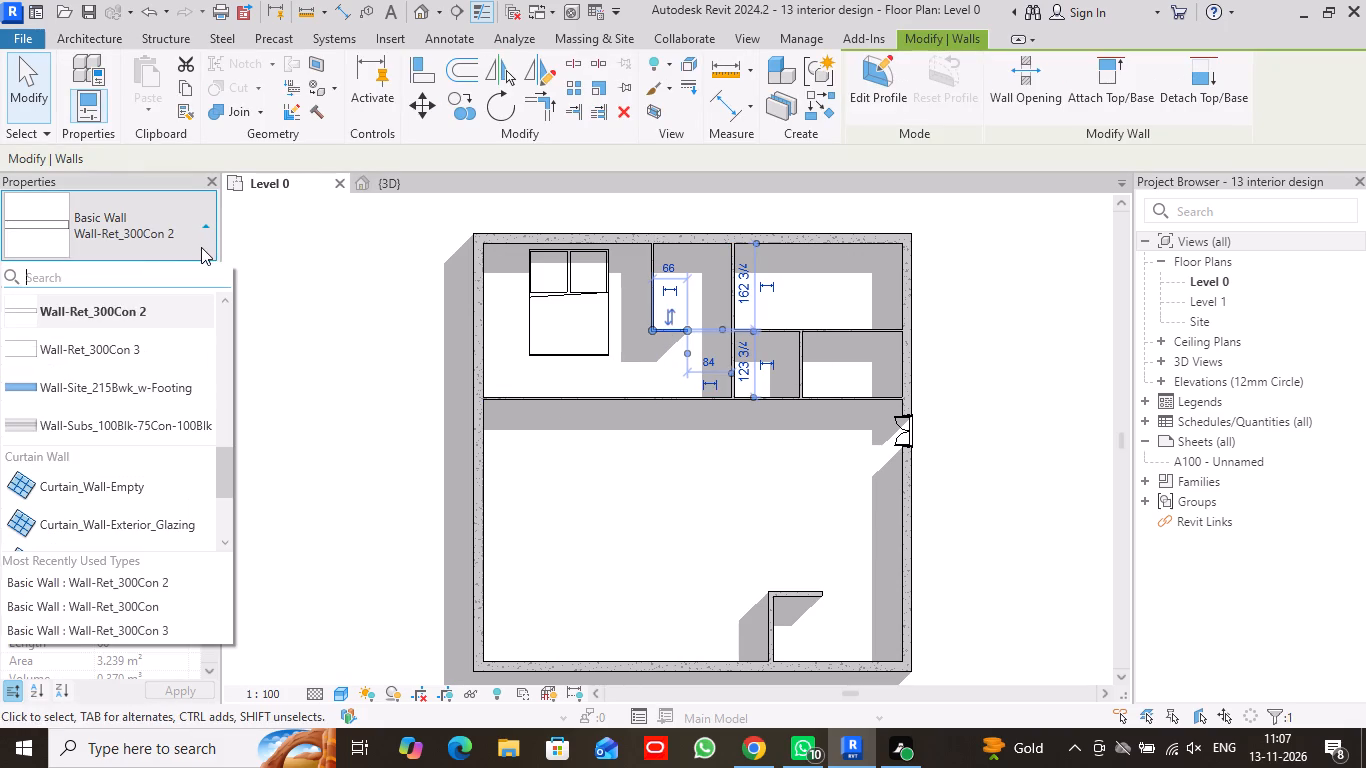
scroll(155, 326, "up", 1)
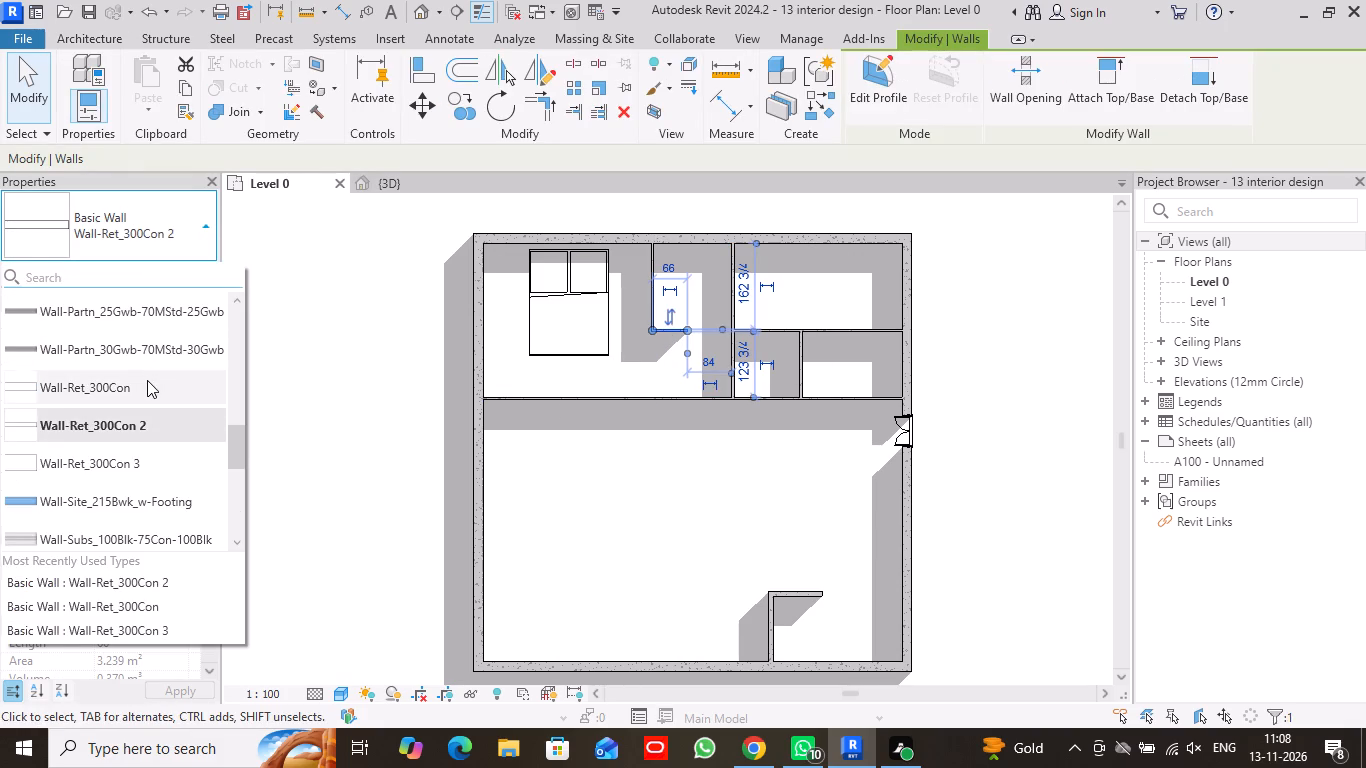
left_click(147, 381)
left_click(647, 292)
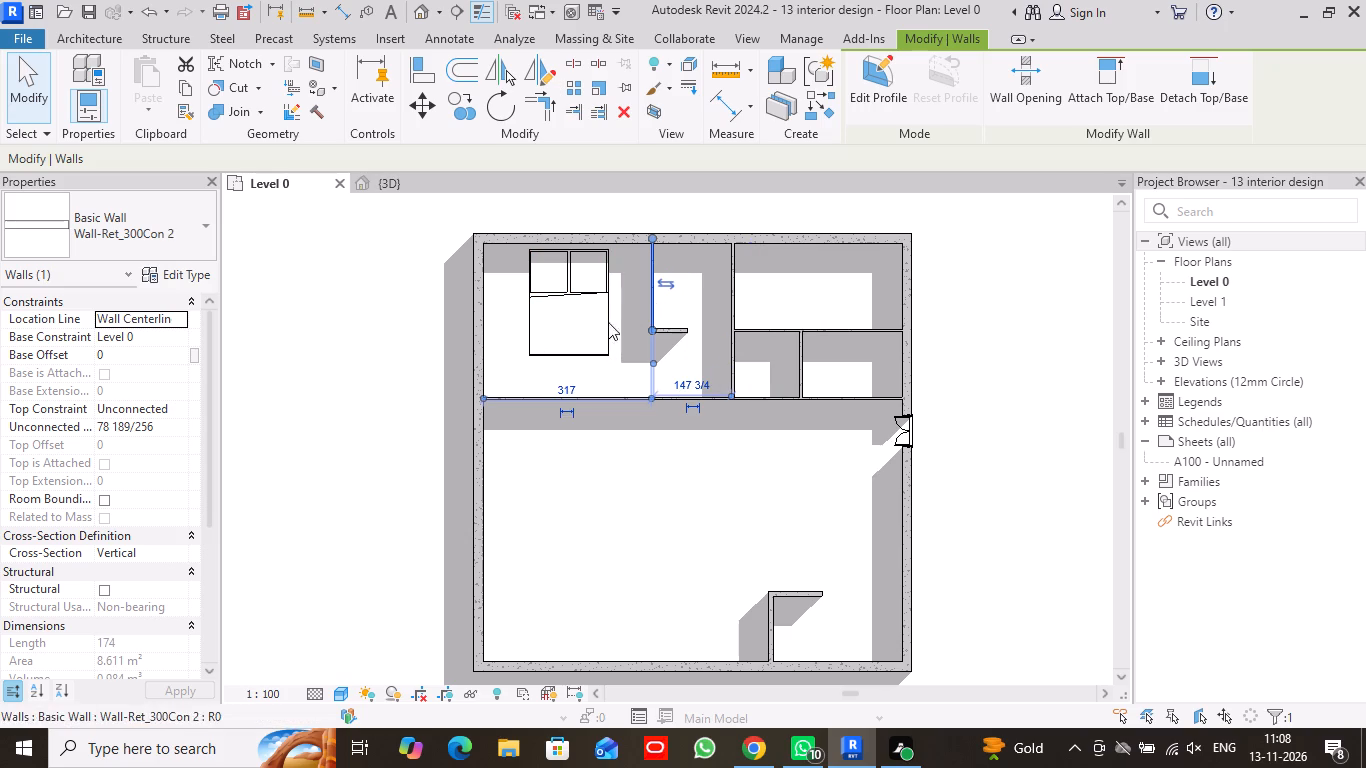
left_click(194, 226)
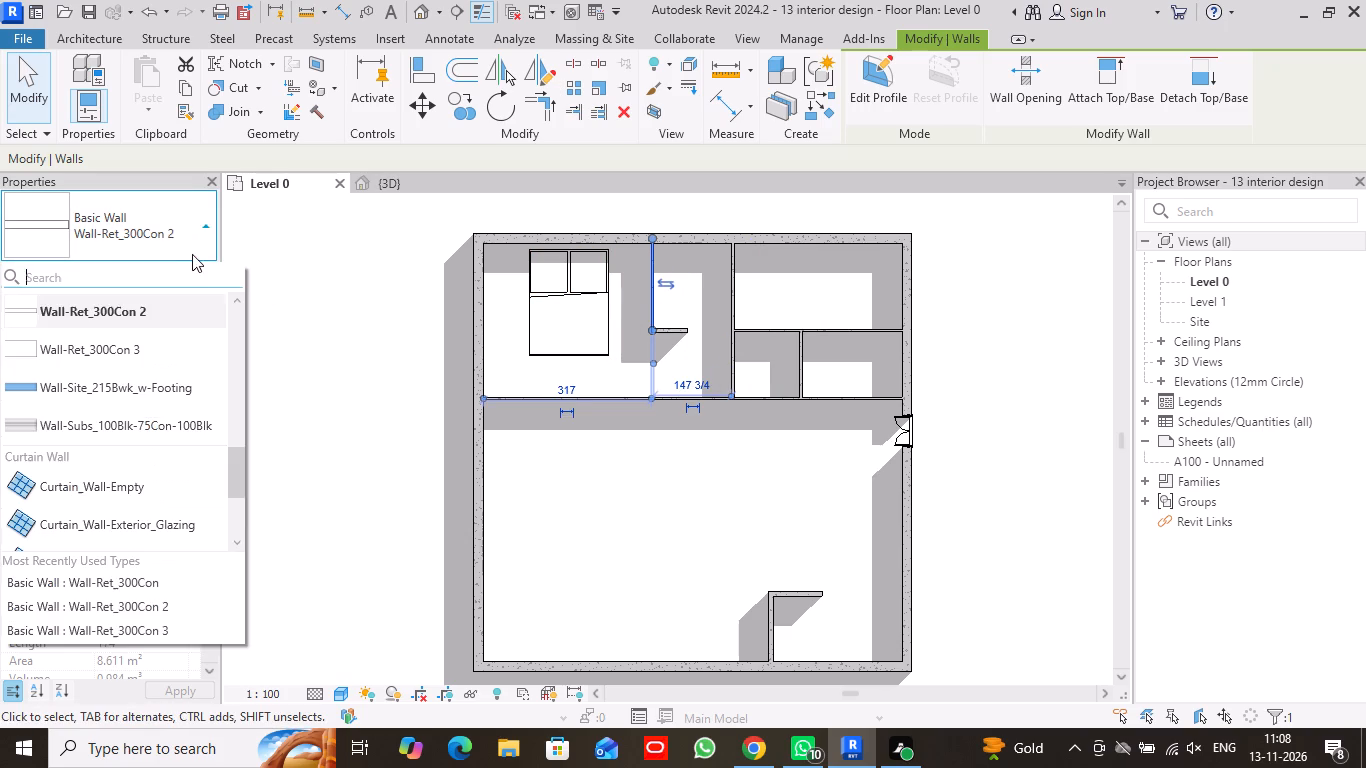
scroll(160, 326, "up", 1)
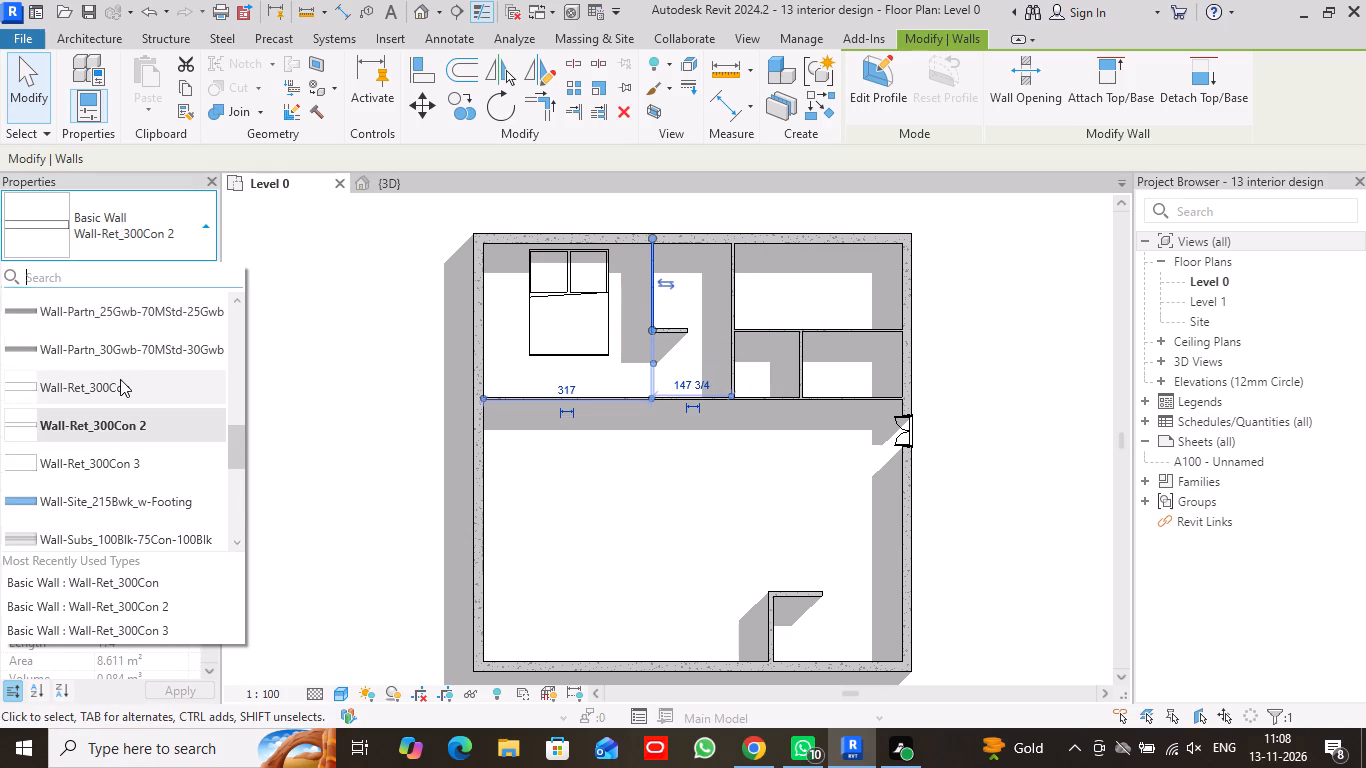
left_click(120, 379)
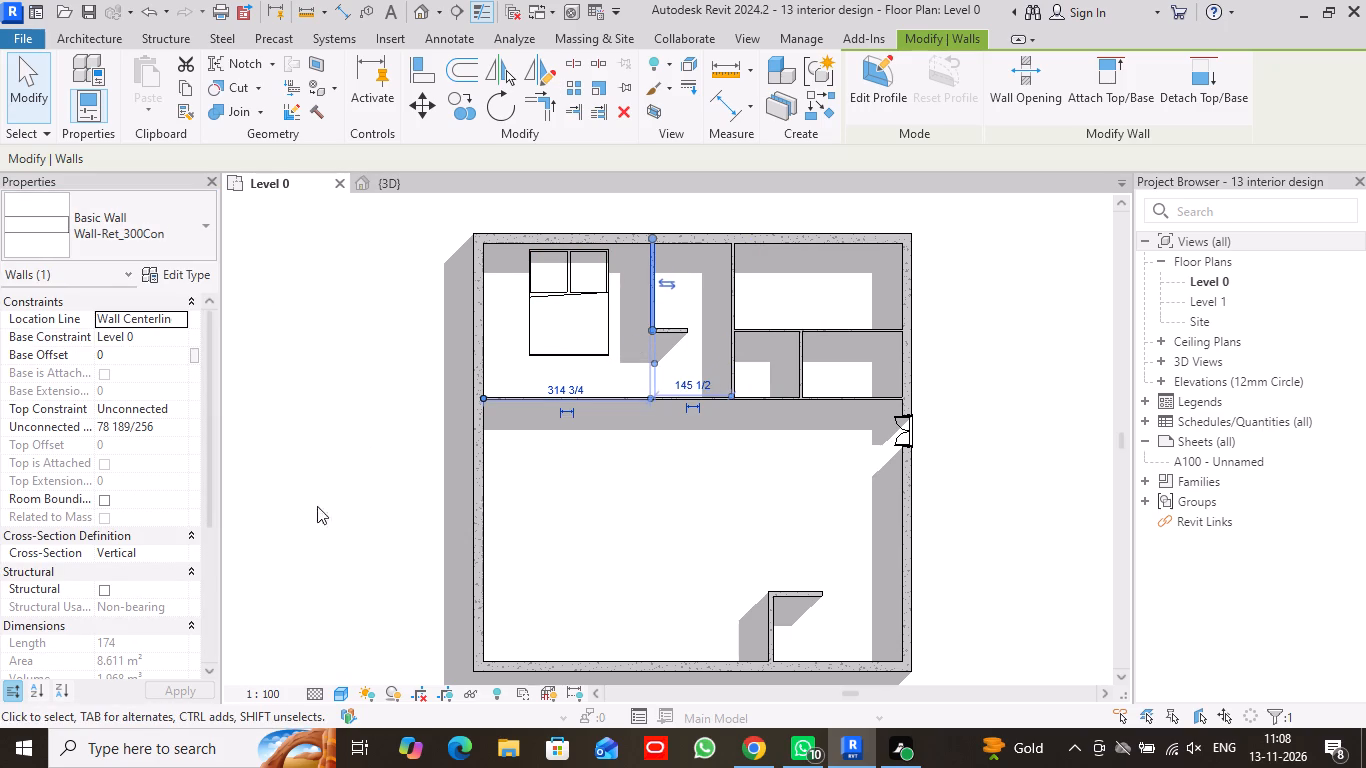
Change the four partitions forming and separating the upper rooms to the Wall-Ret_300Con type together, and clear the selection.
left_click(827, 326)
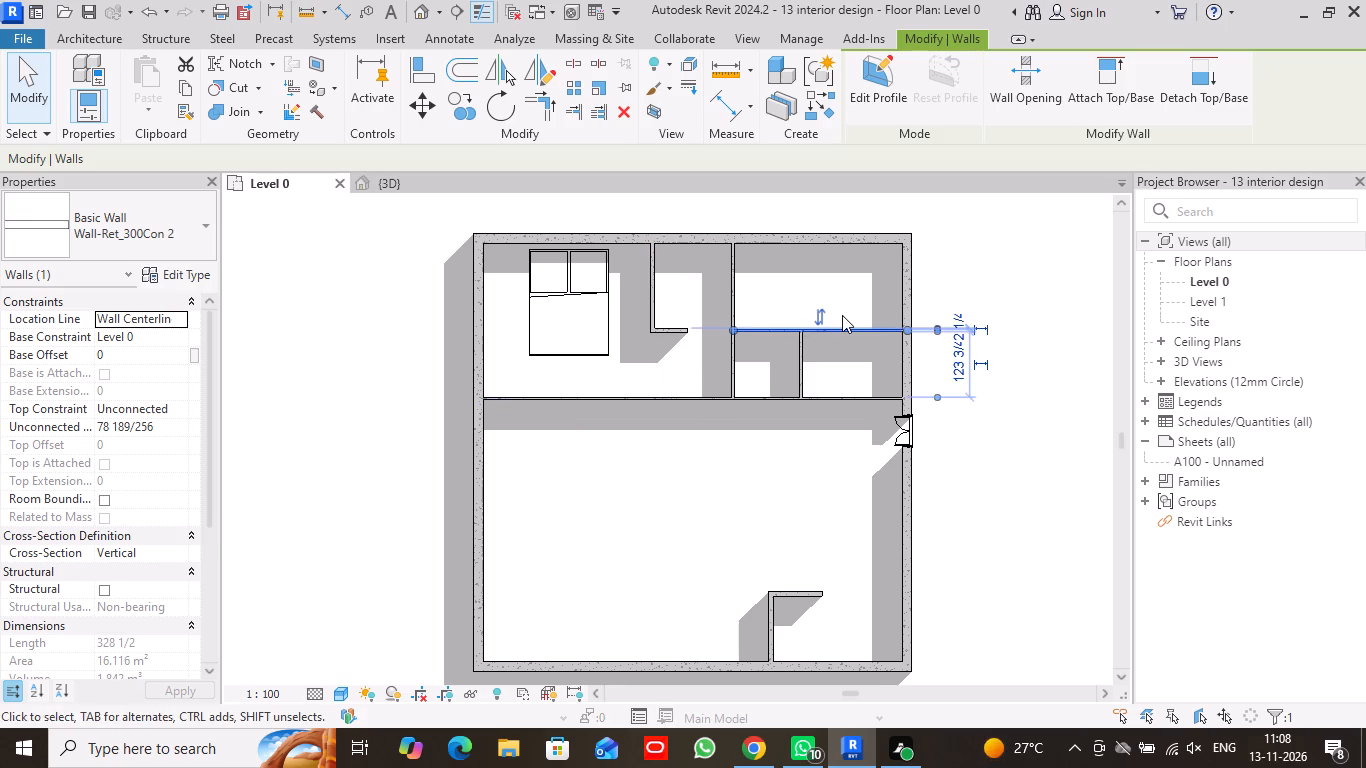
left_click(733, 294, "ctrl")
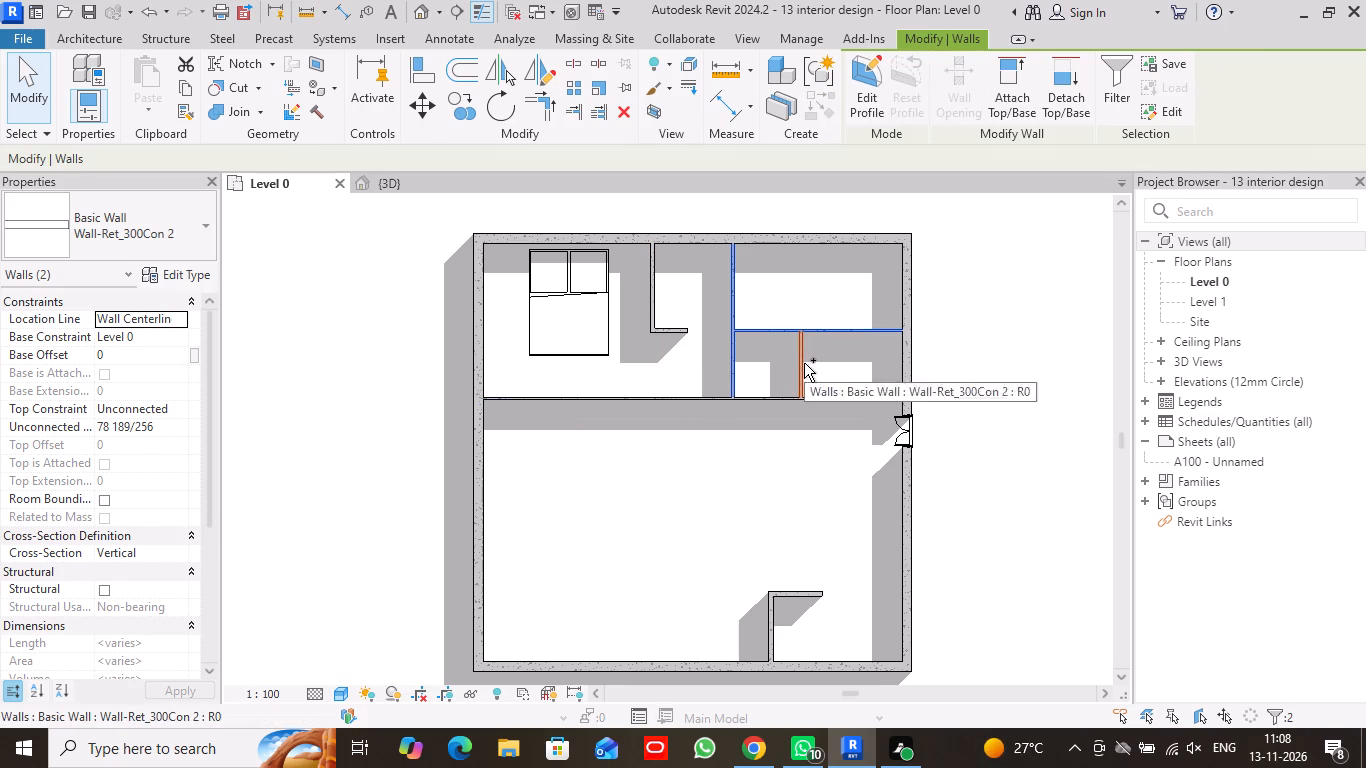
left_click(804, 363, "ctrl")
left_click(845, 395, "ctrl")
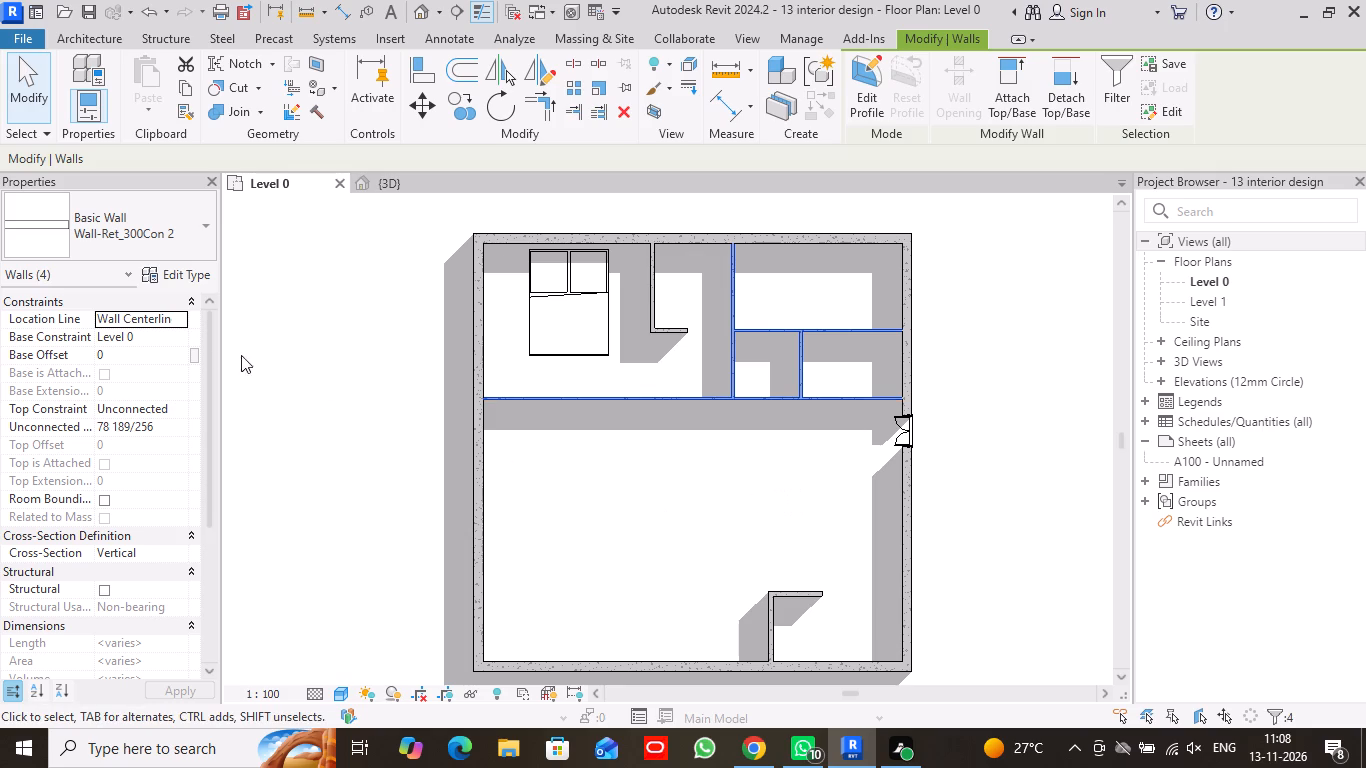
left_click(205, 222)
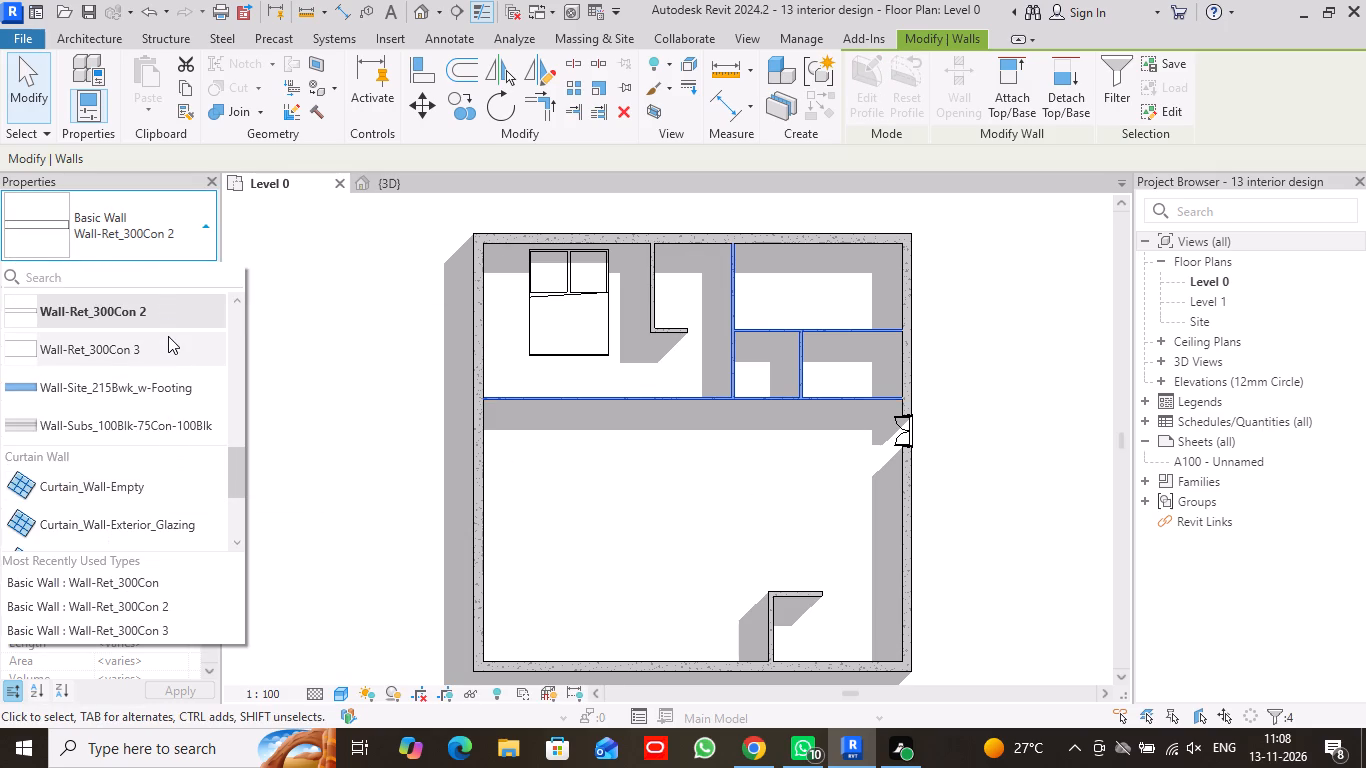
scroll(167, 338, "up", 1)
left_click(143, 385)
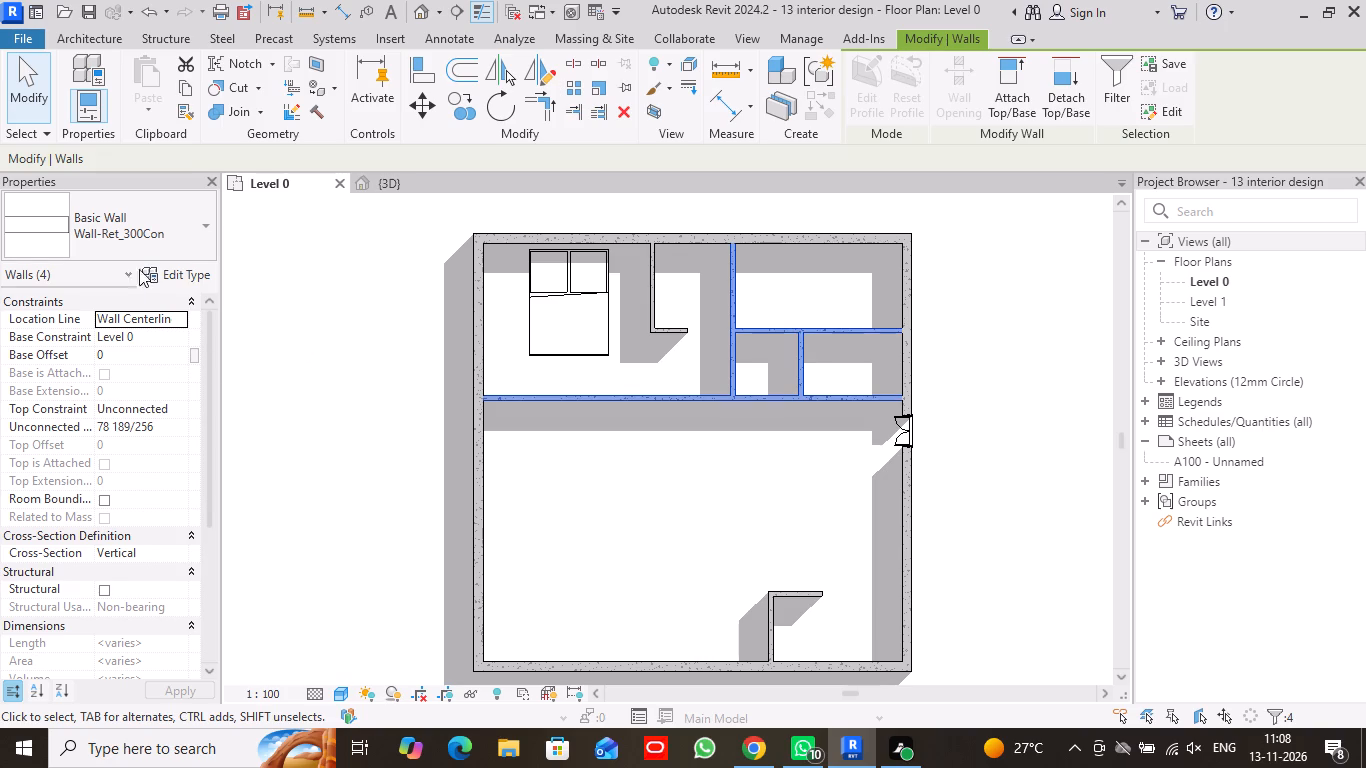
left_click(25, 104)
Examine the partition layout and the spaces around the bed on the Level 0 plan.
scroll(747, 457, "up", 3)
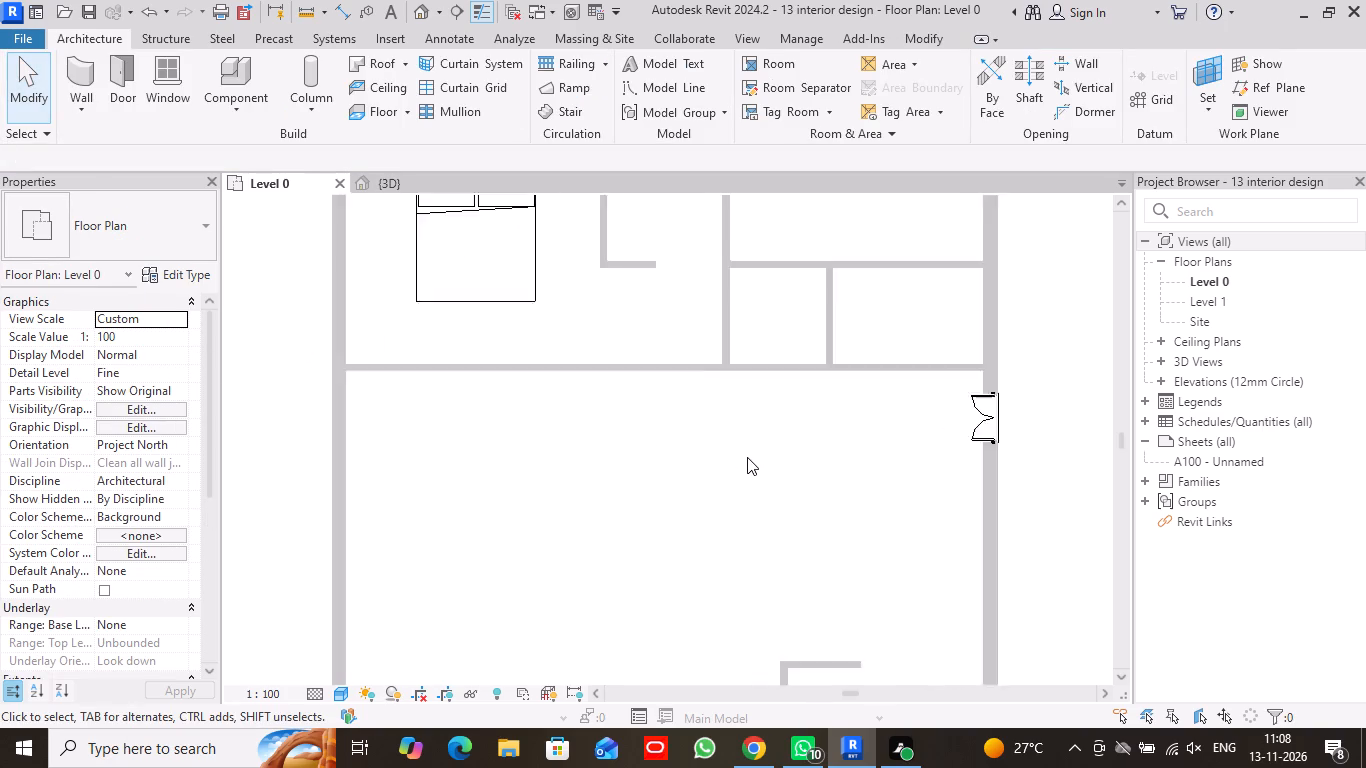
scroll(747, 457, "up", 1)
scroll(774, 443, "down", 4)
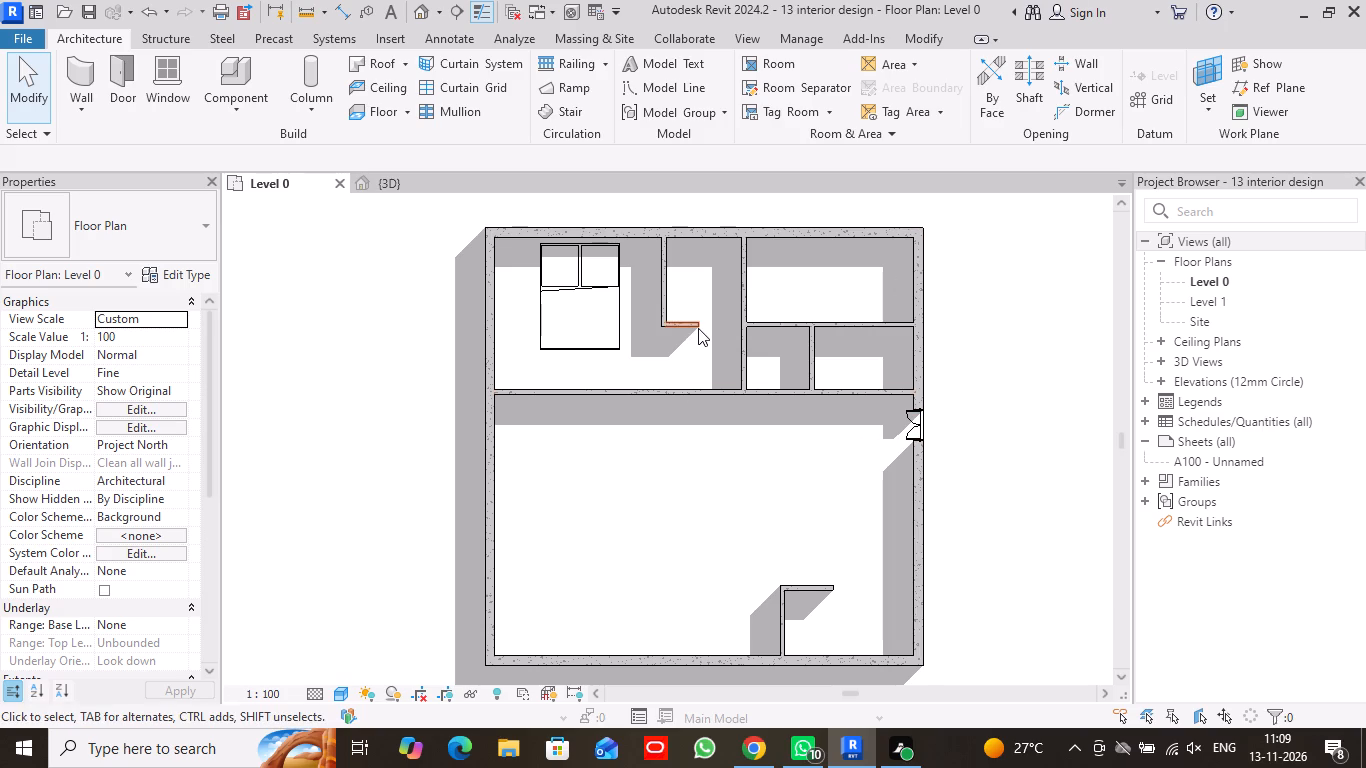
scroll(698, 328, "up", 2)
middle_click_drag(703, 296, 703, 351)
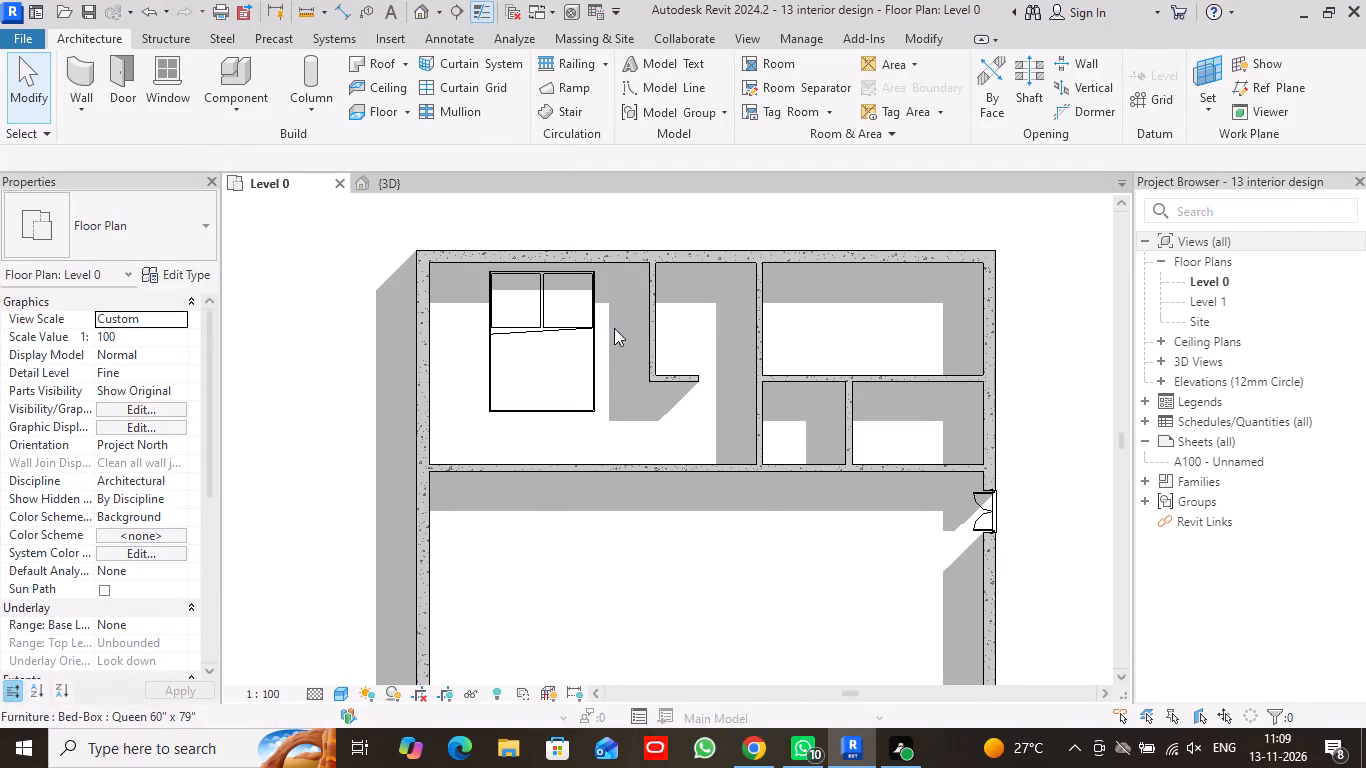
scroll(727, 325, "up", 3)
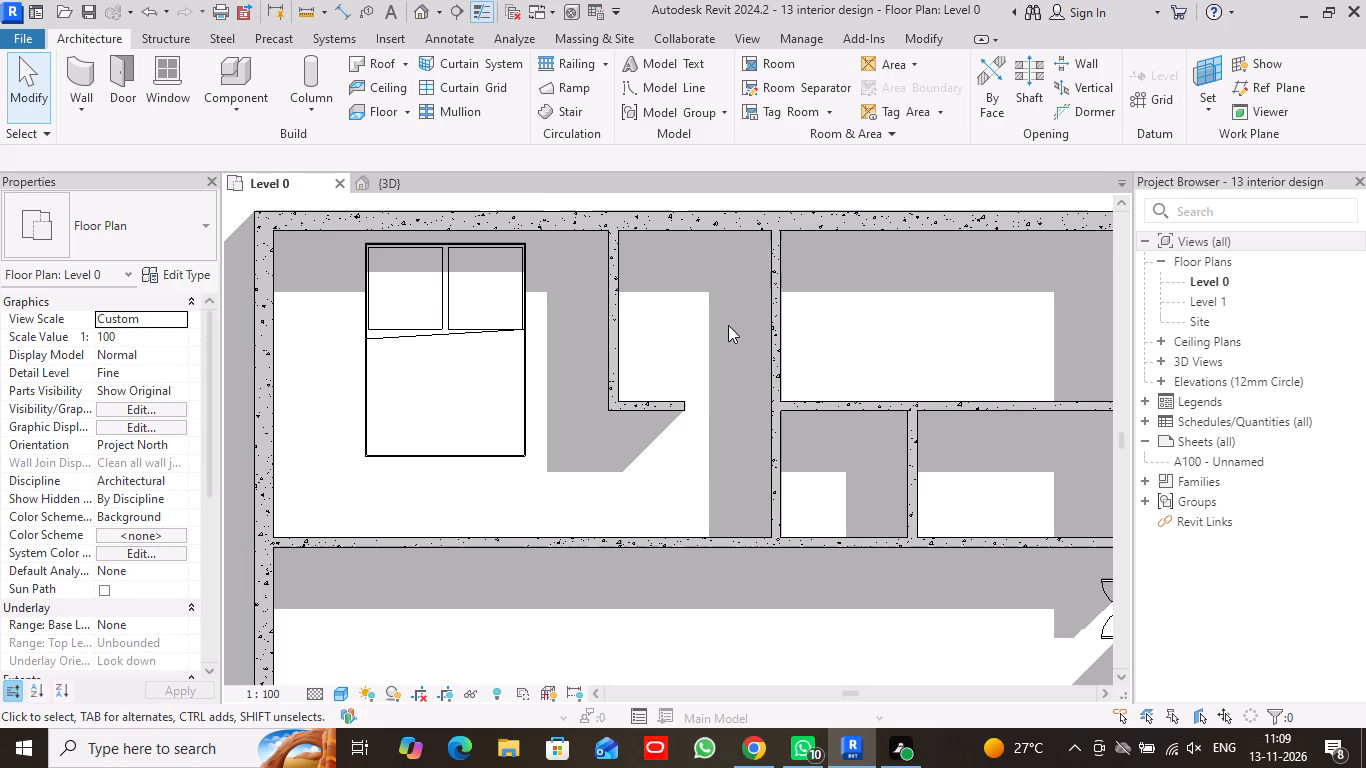
middle_click_drag(728, 325, 678, 337)
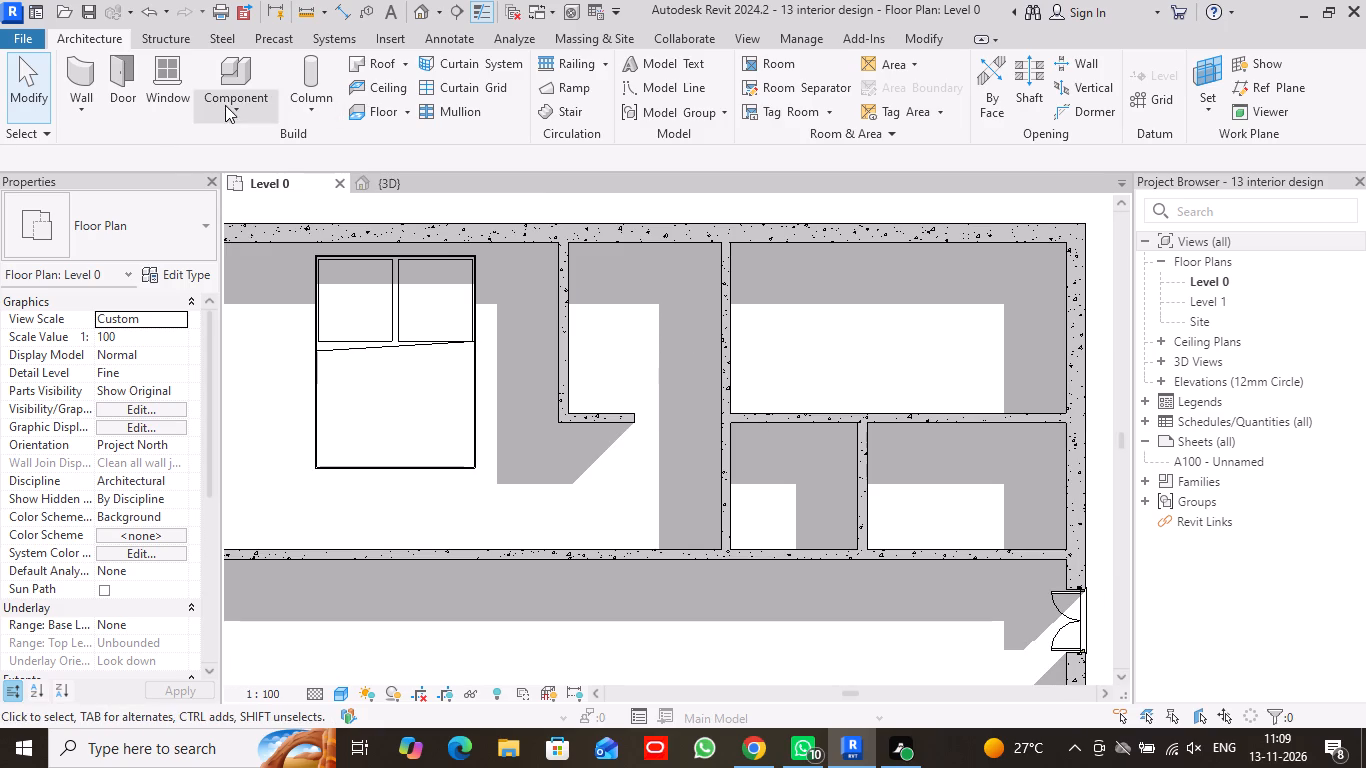
Start placing a furniture component on the Level 0 plan.
left_click(225, 105)
left_click(264, 140)
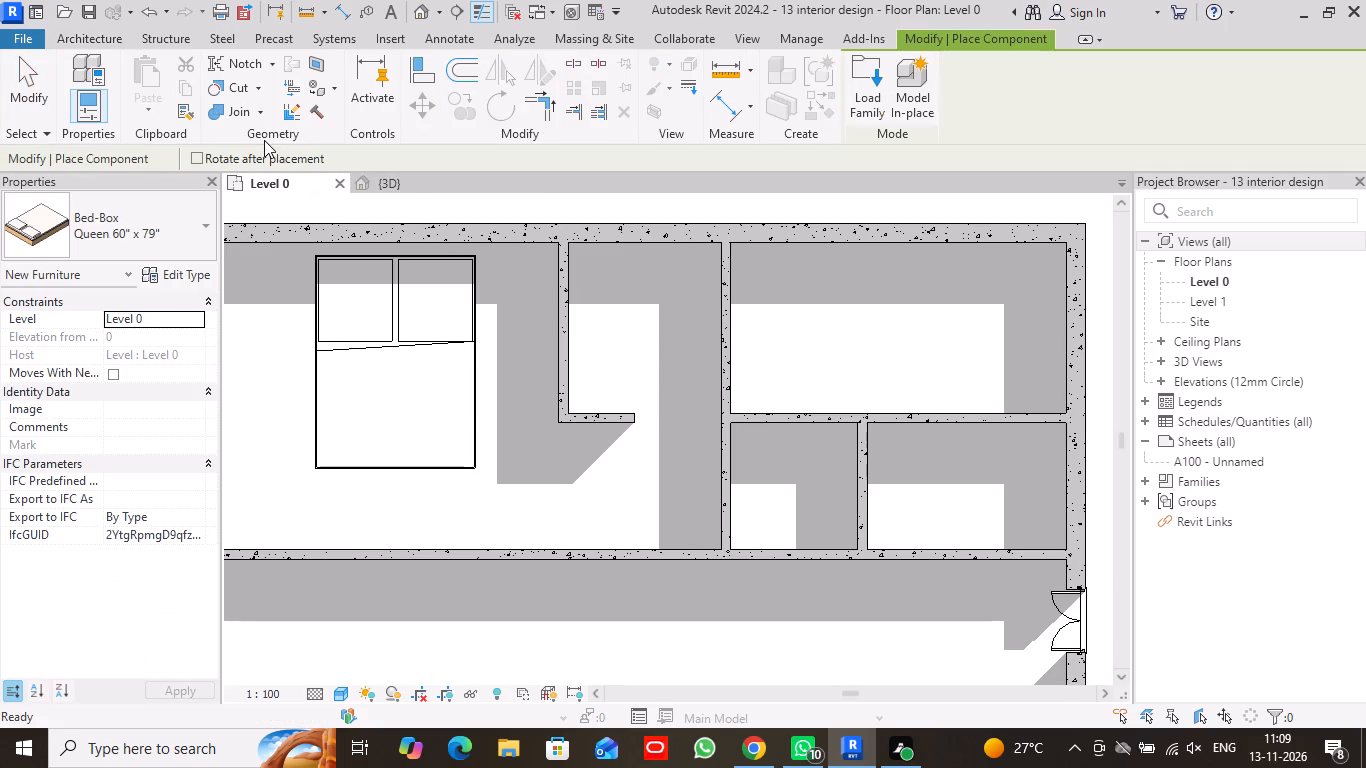
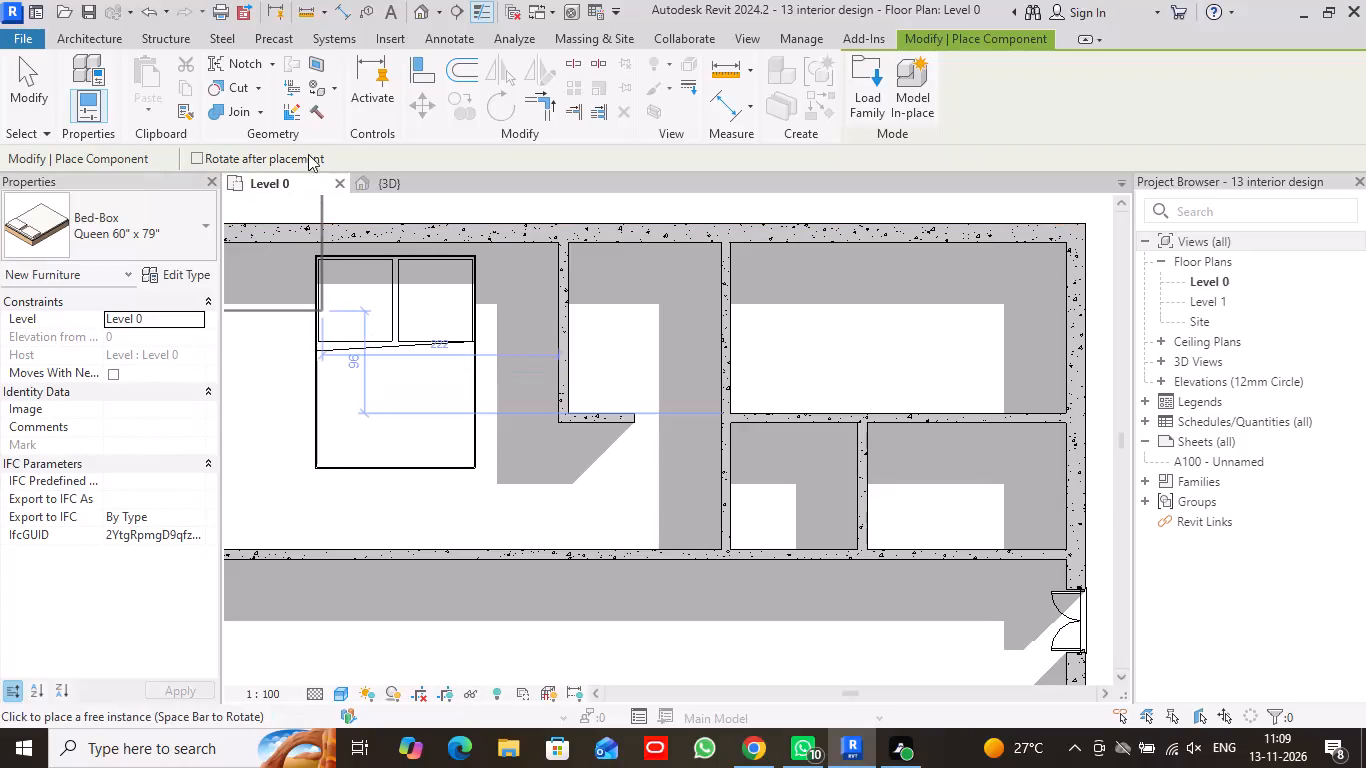
Load the Entertainment Center family from the Storage folder of the Furniture library.
left_click(873, 70)
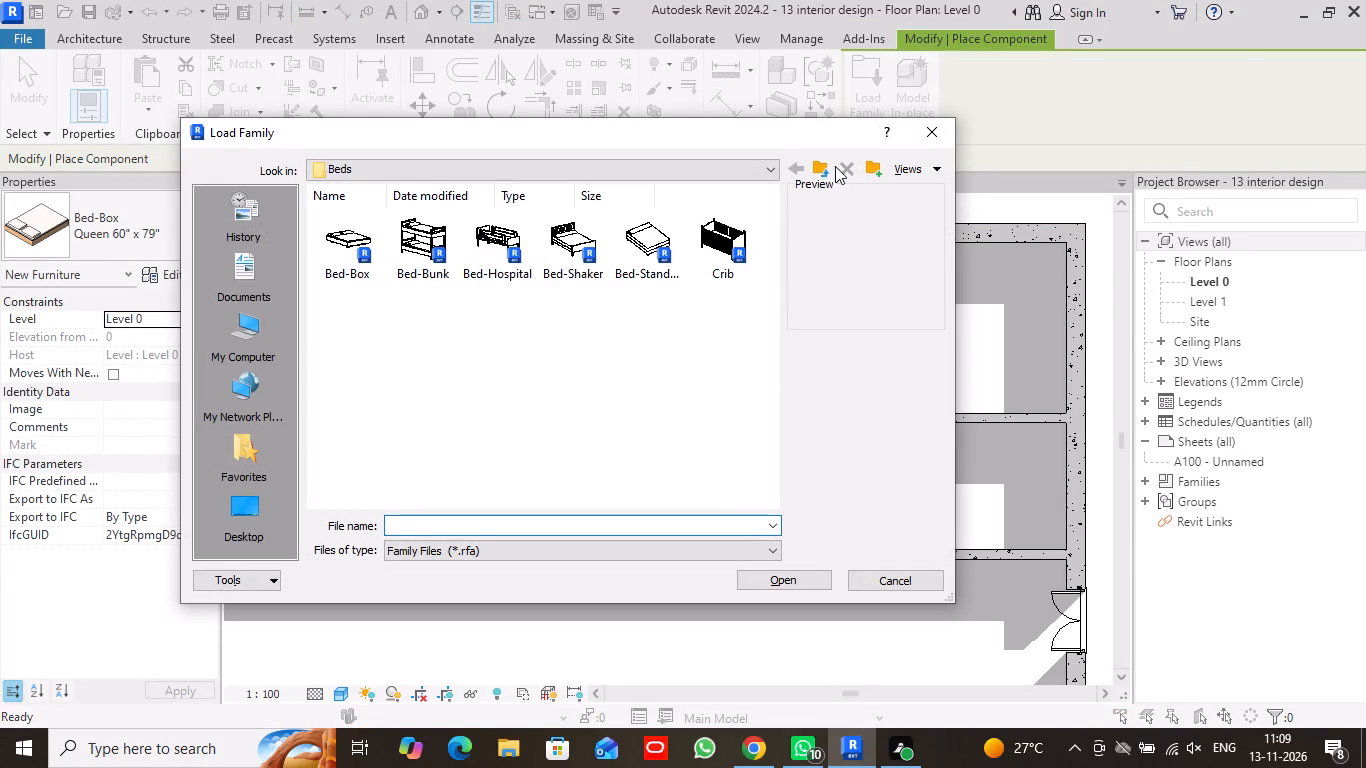
left_click(825, 168)
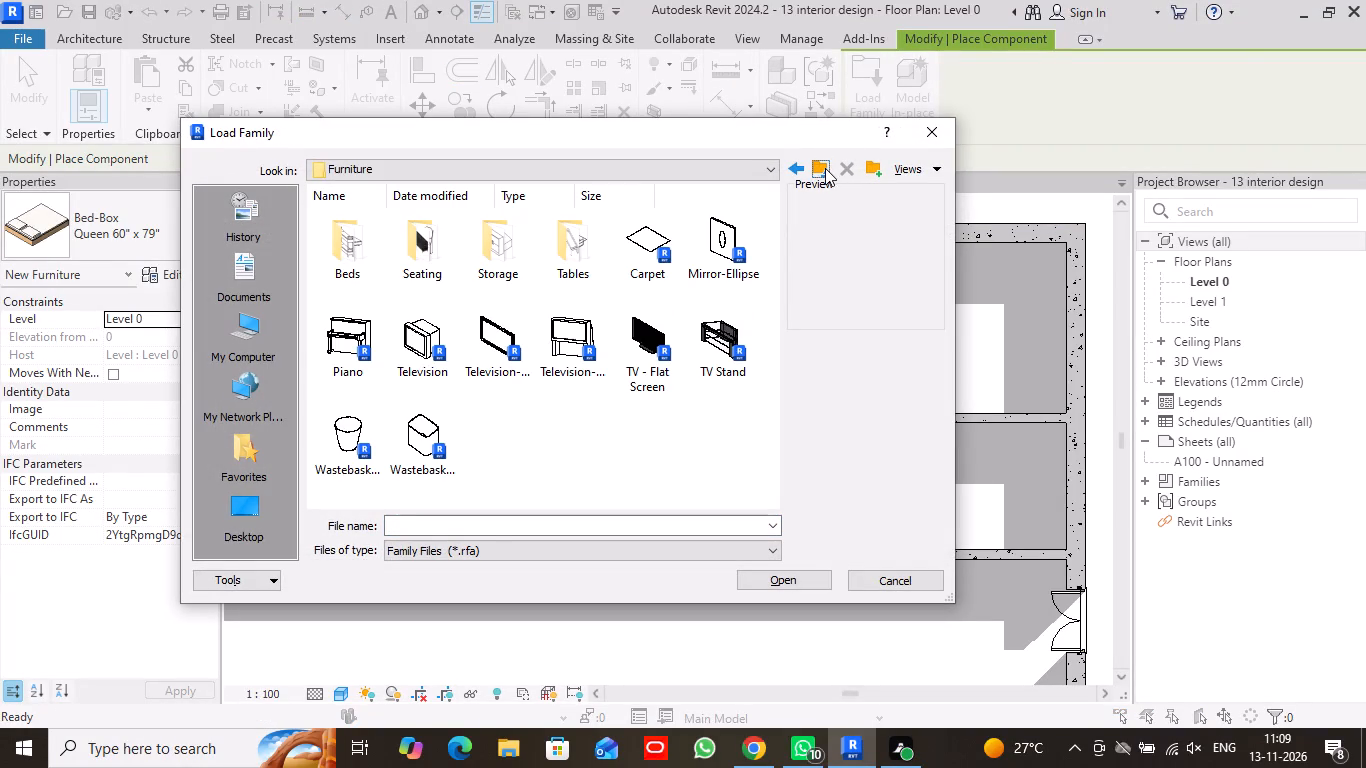
double_click(496, 250)
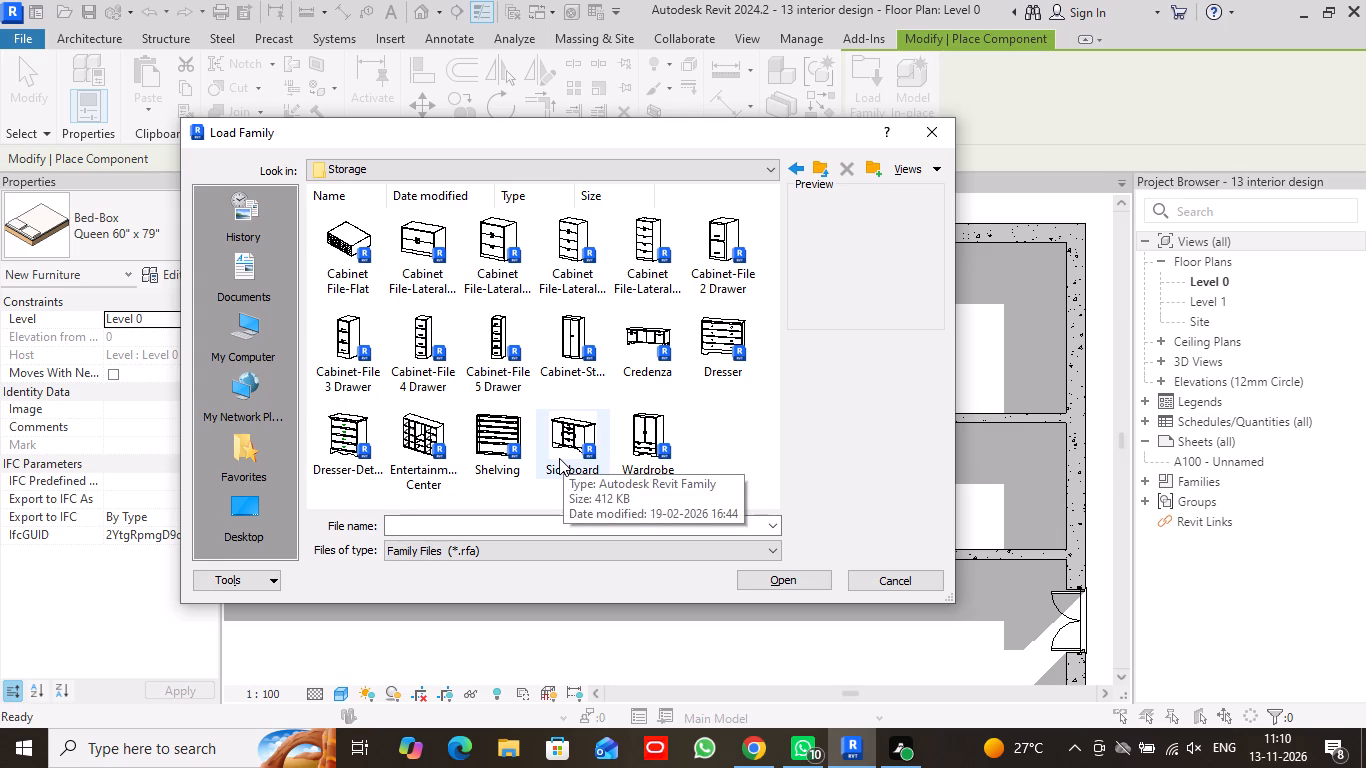
left_click(423, 437)
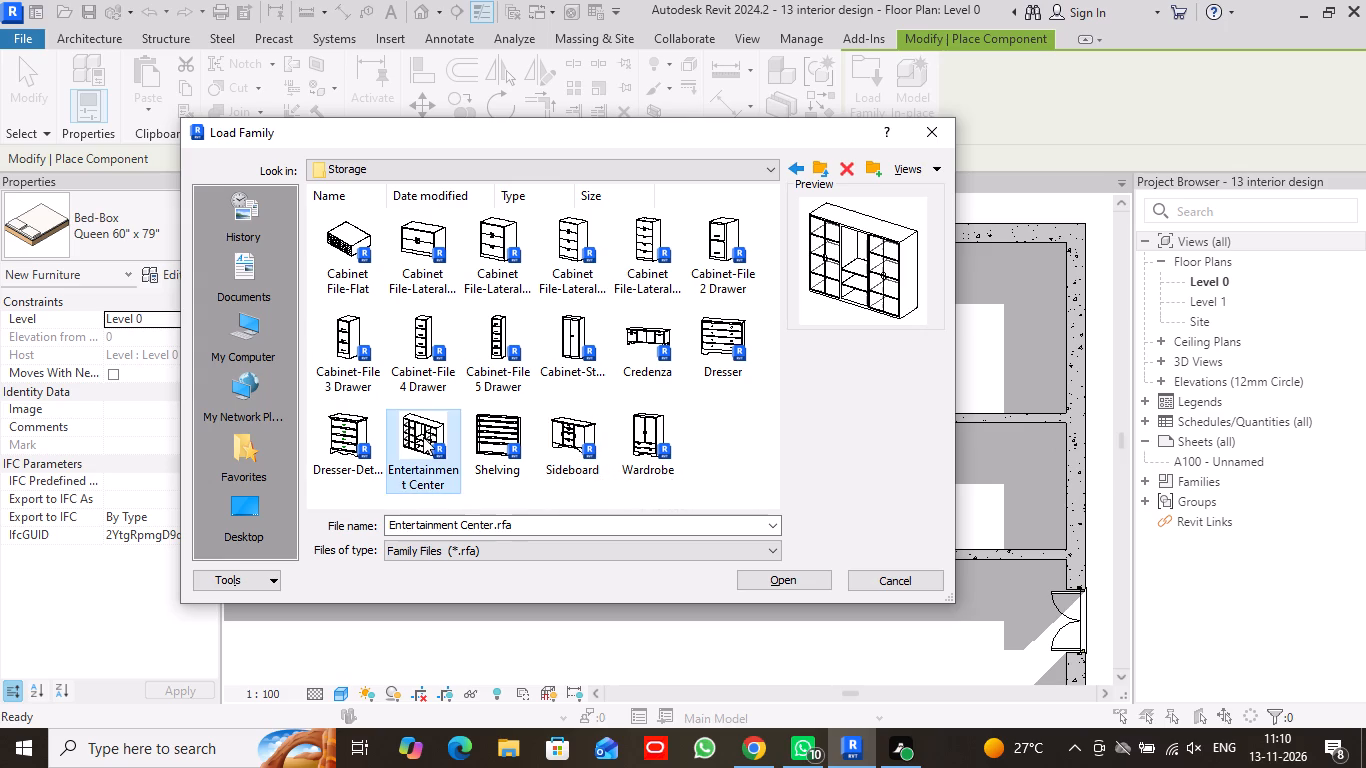
left_click(767, 580)
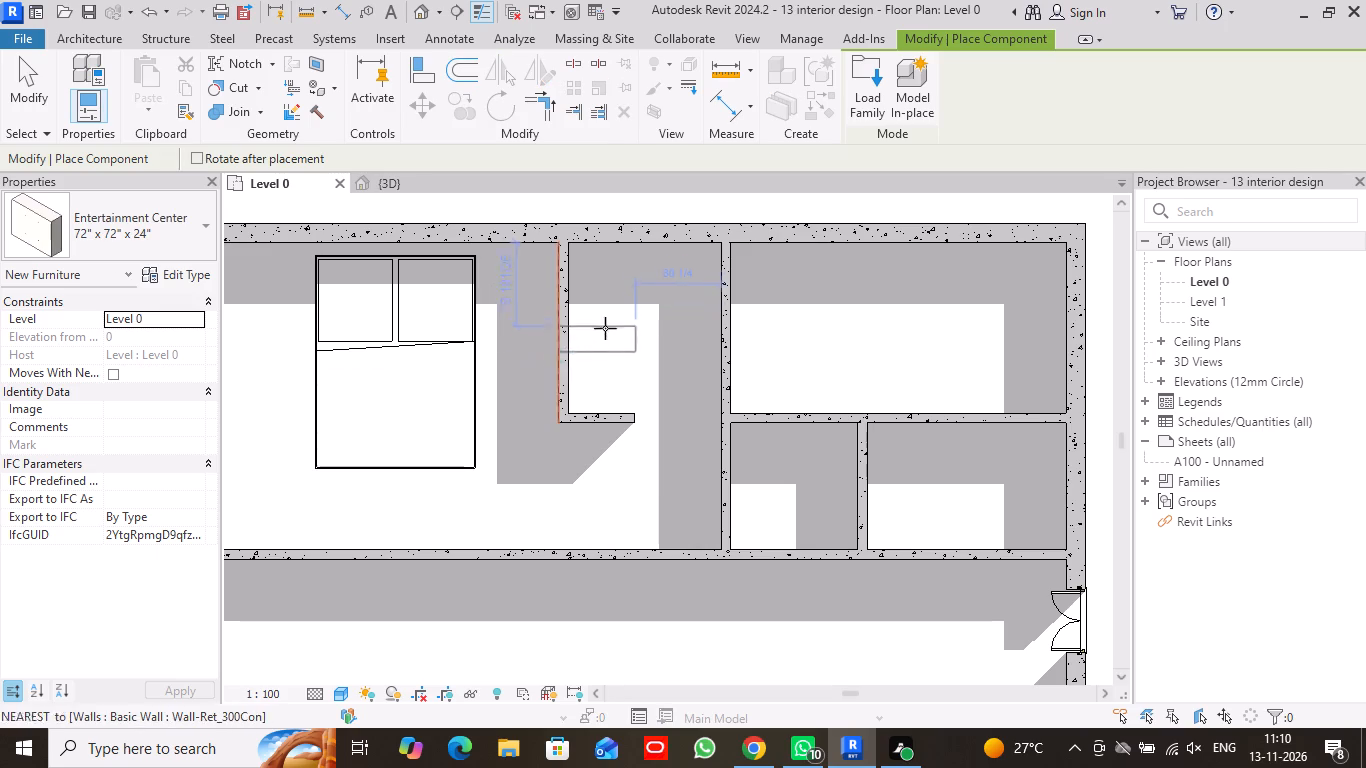
Place two upright-rotated entertainment centers in the L-shaped partition's room, 18 and 108 inches from its long segment and 42 inches below the outer wall.
key("space")
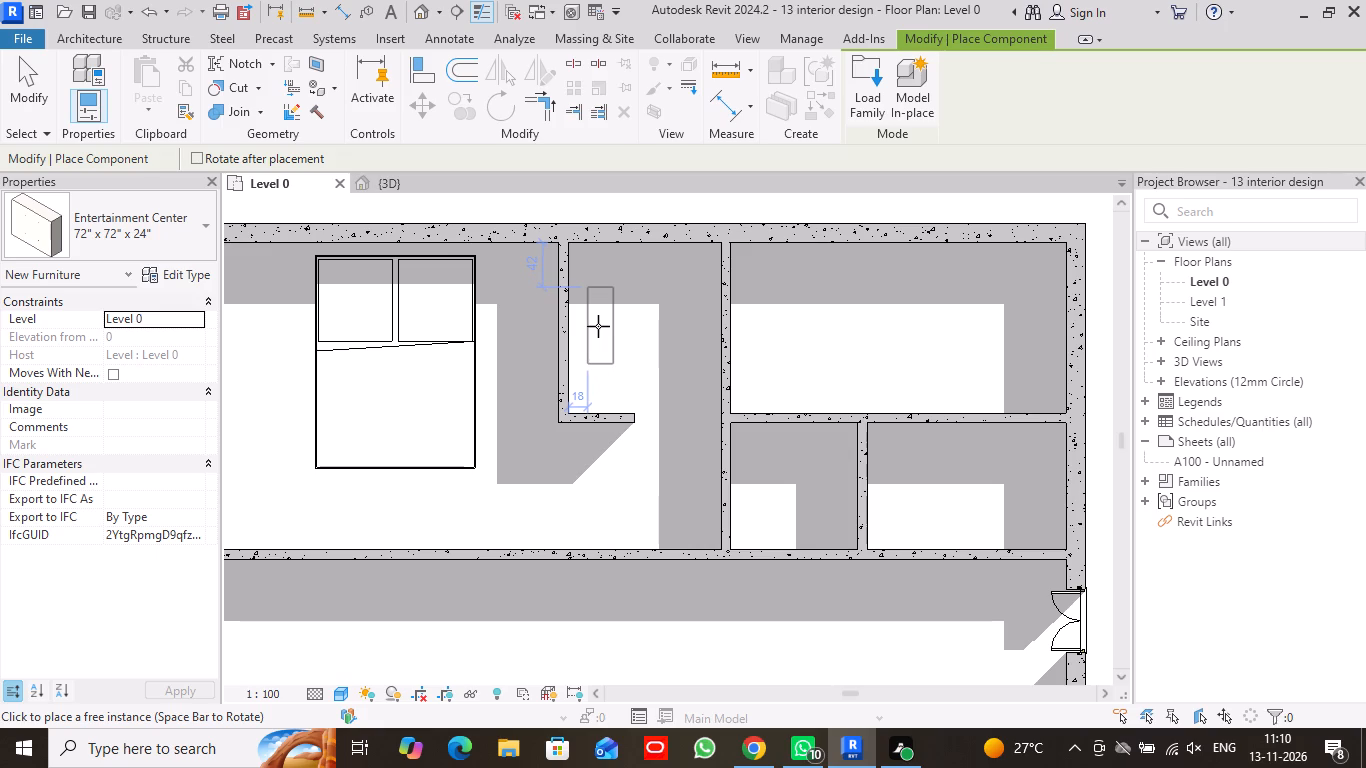
left_click(598, 326)
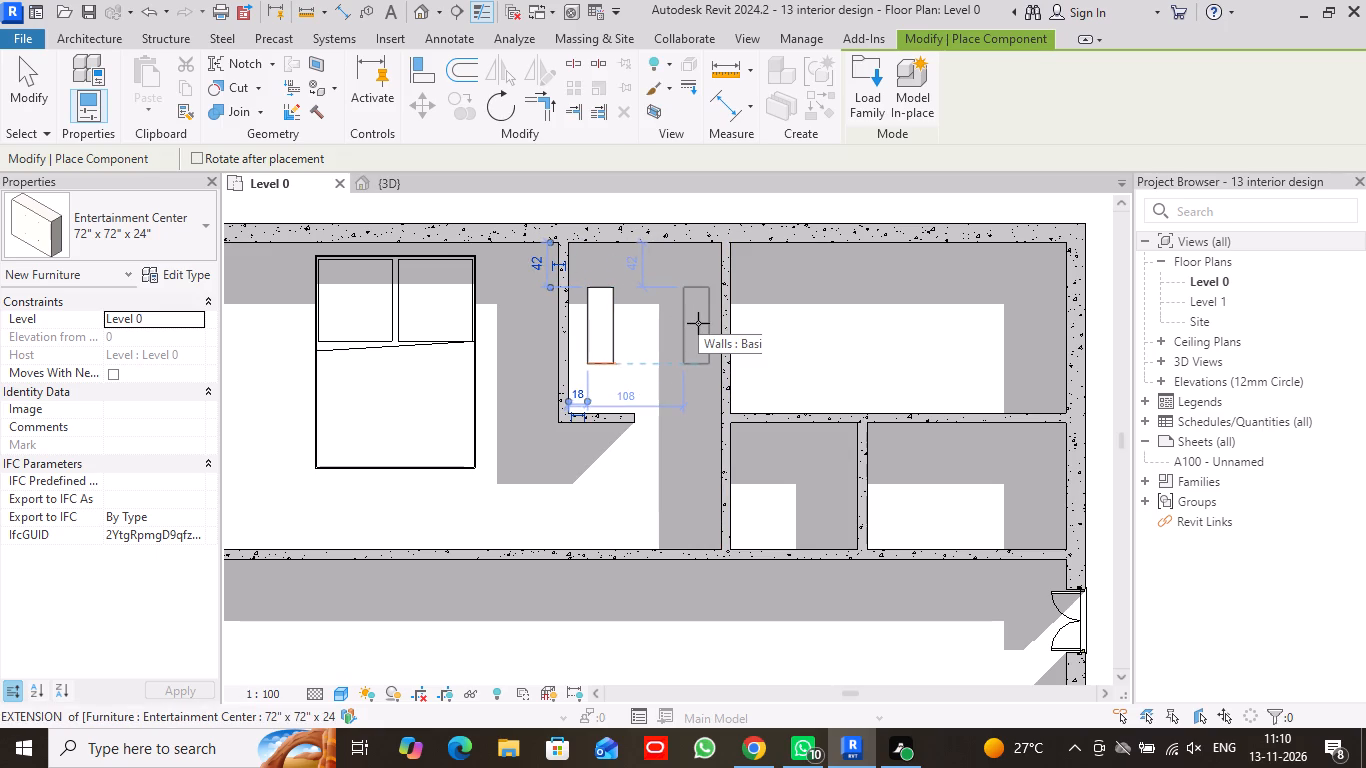
left_click(698, 323)
left_click(29, 87)
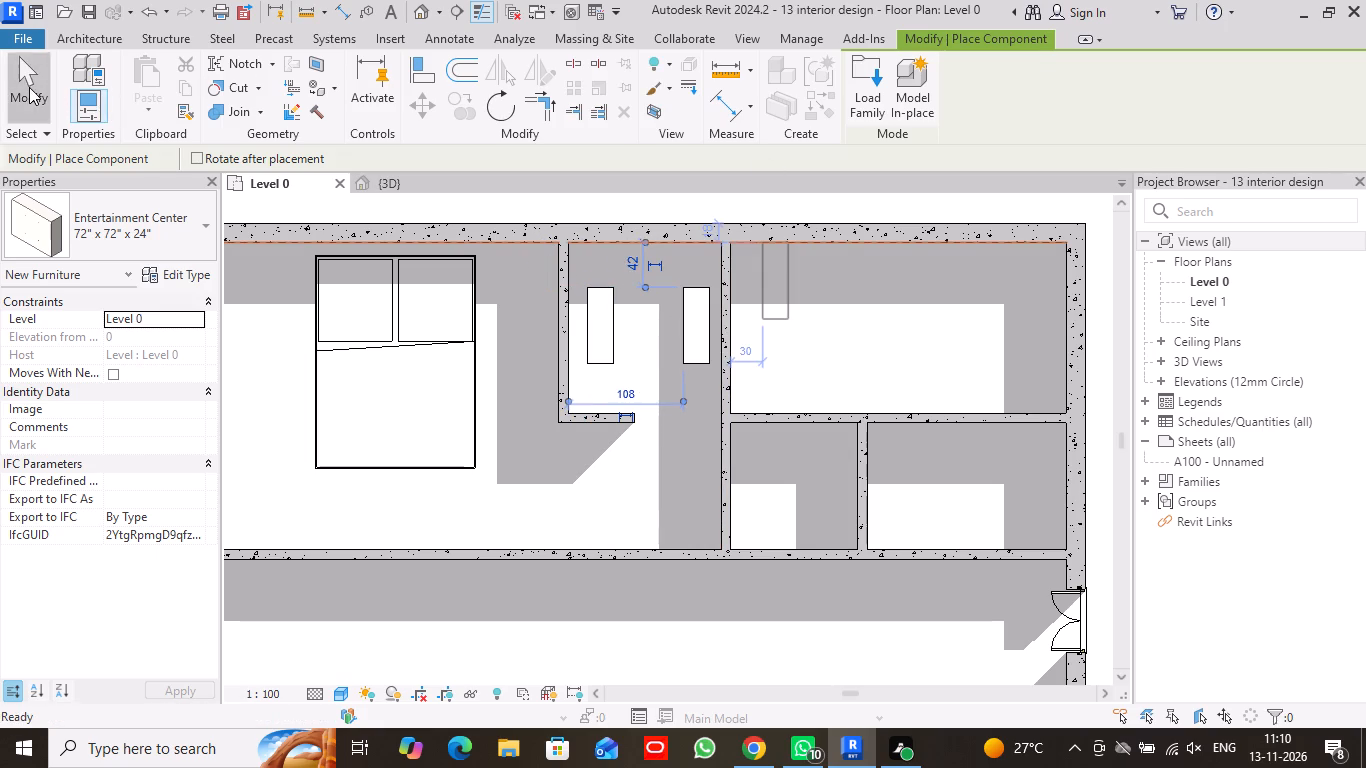
Check the lengths of both L-shaped partition segments and the clearances around the nearer entertainment center.
scroll(683, 388, "up", 3)
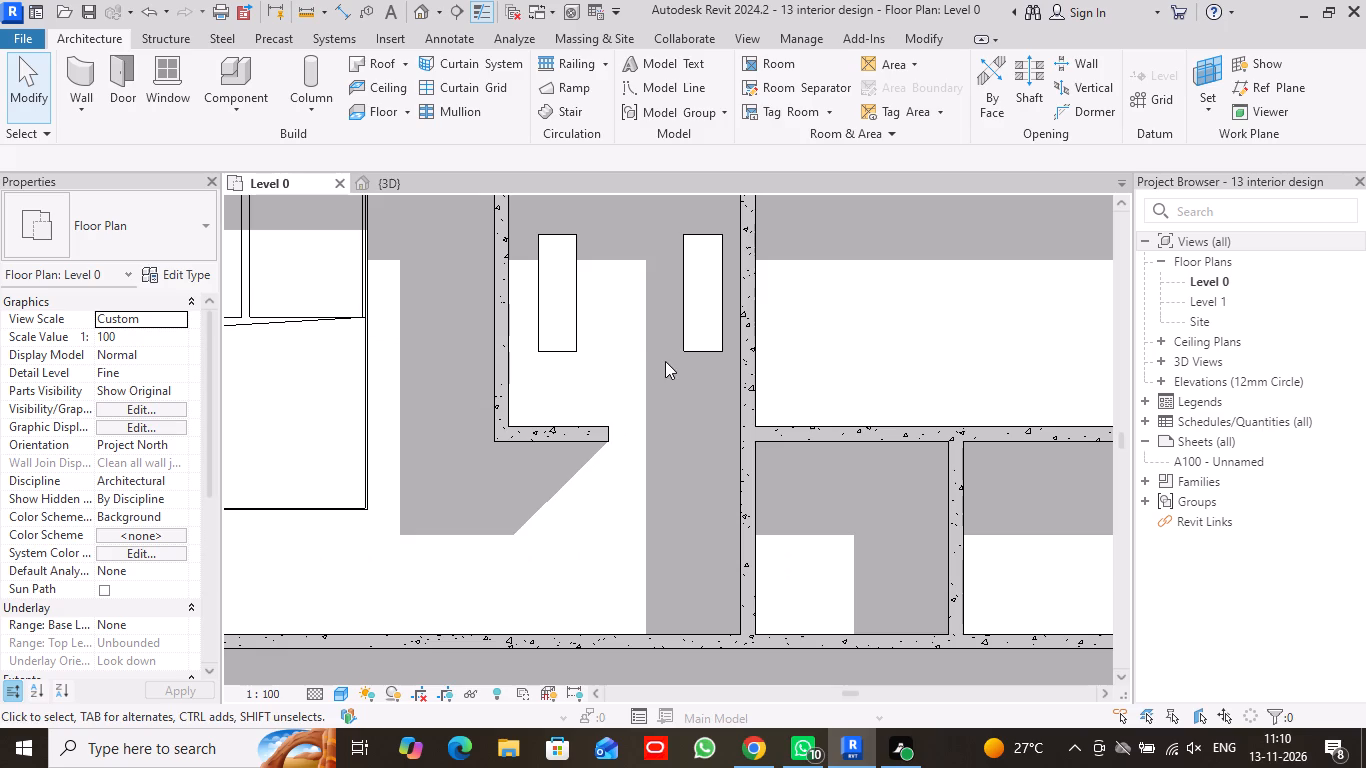
middle_click_drag(635, 341, 635, 373)
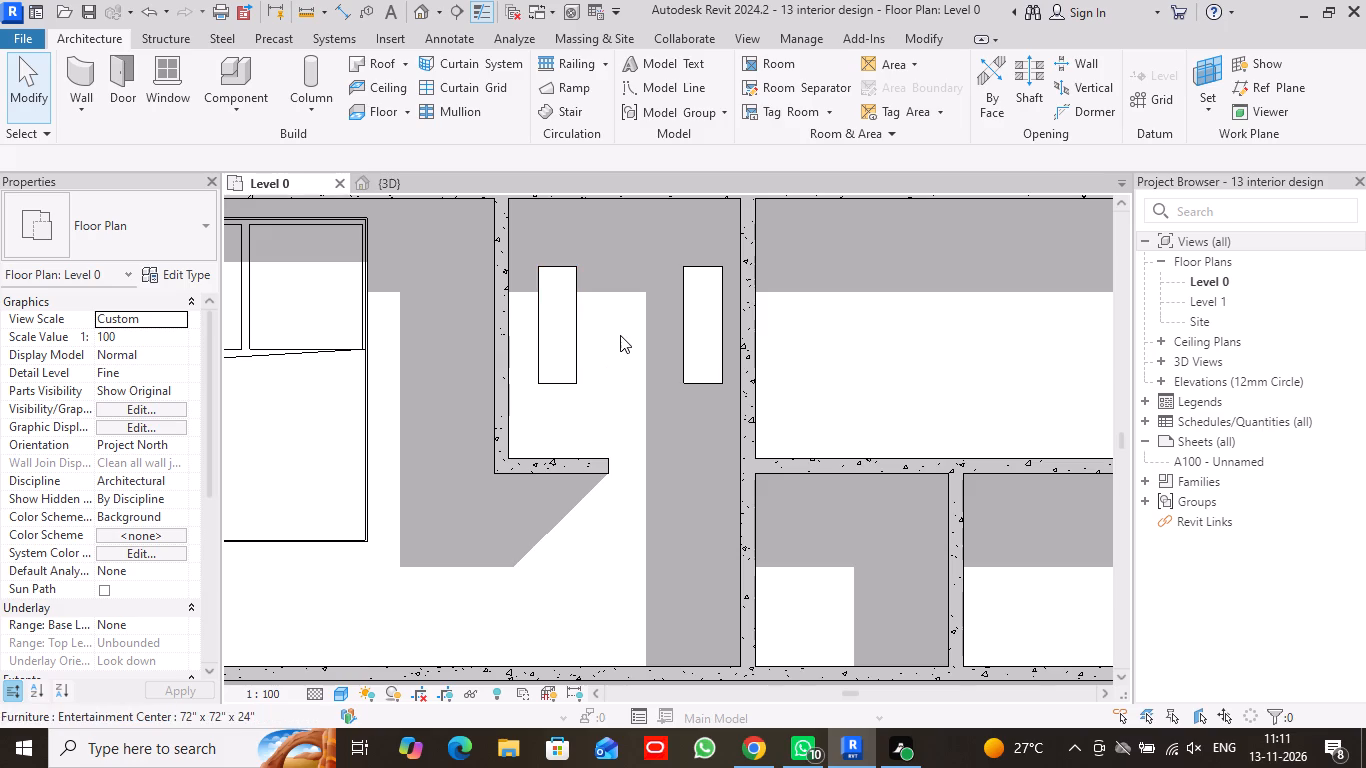
scroll(620, 335, "down", 1)
middle_click_drag(620, 335, 601, 416)
scroll(600, 408, "up", 1)
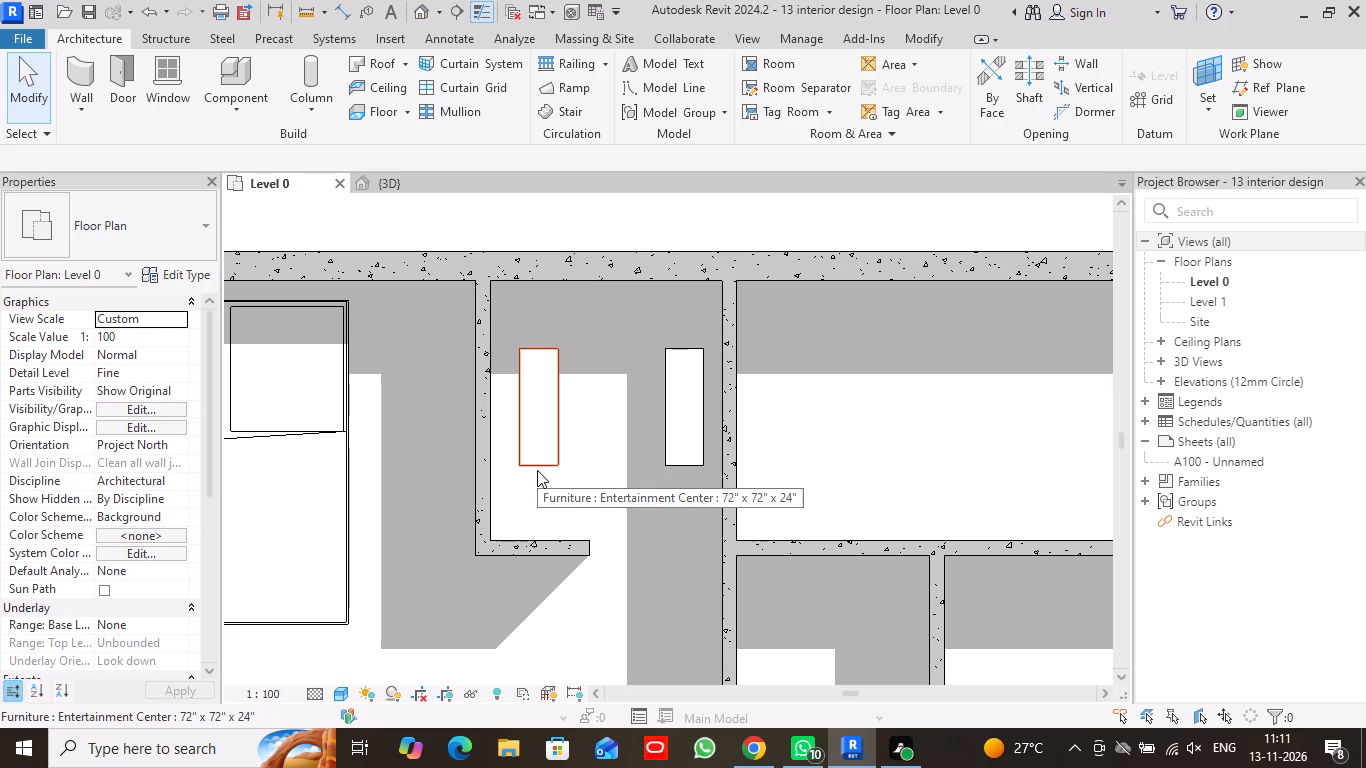
scroll(501, 459, "up", 1)
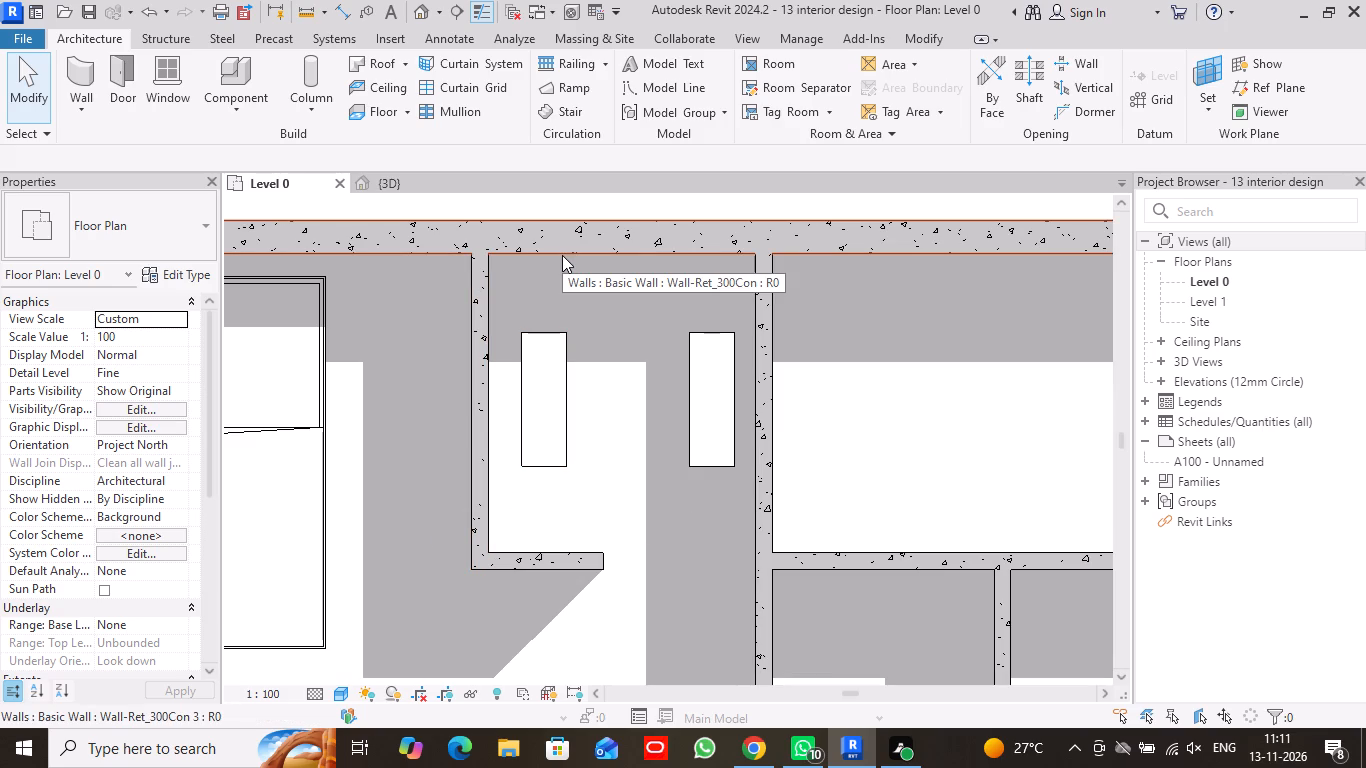
left_click(467, 310)
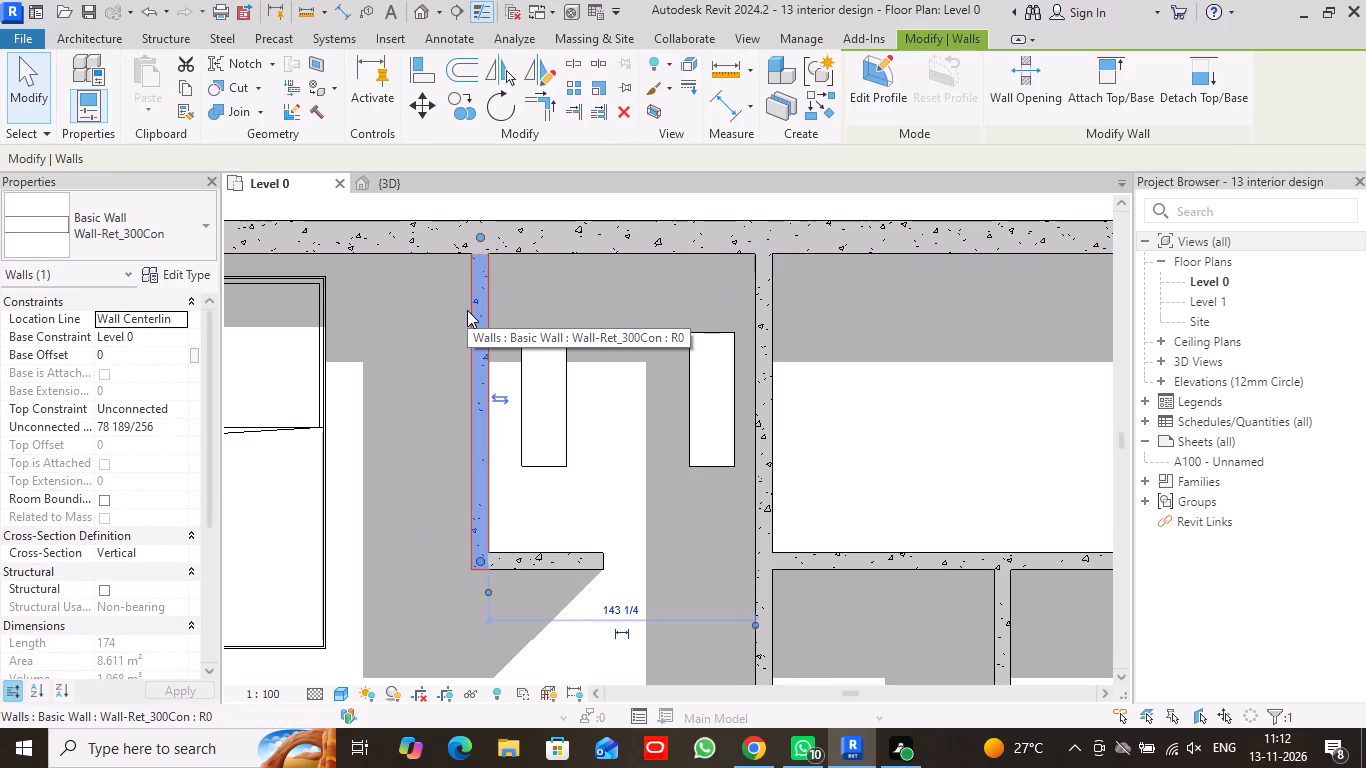
left_click(563, 552)
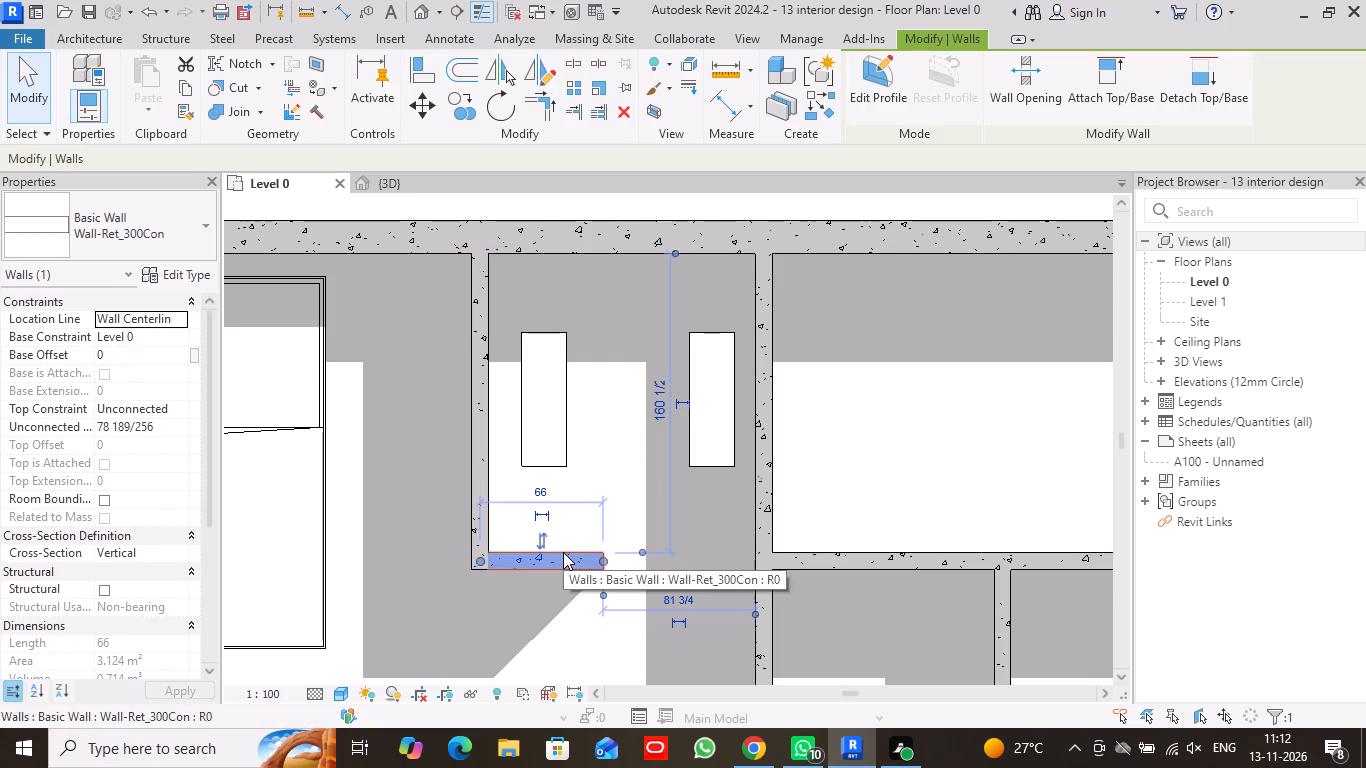
scroll(645, 443, "up", 2)
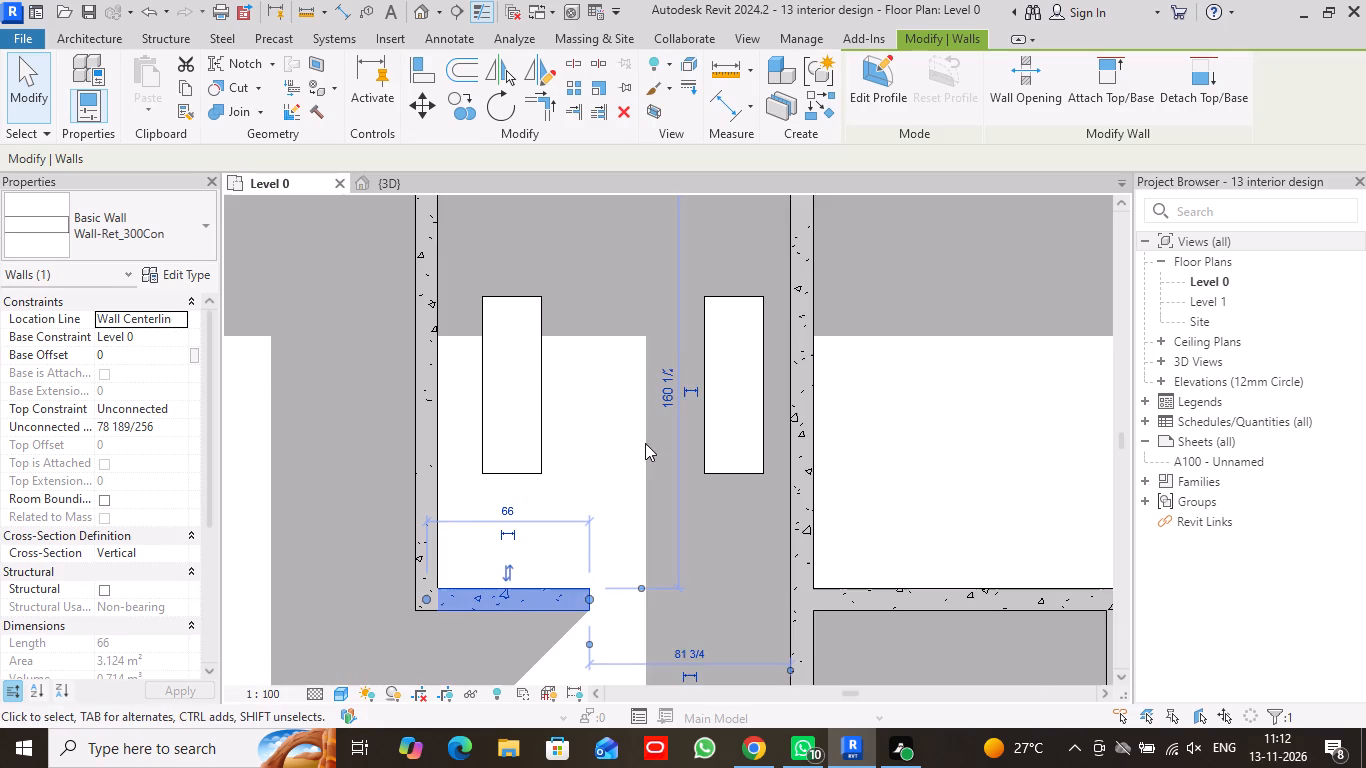
scroll(645, 443, "down", 2)
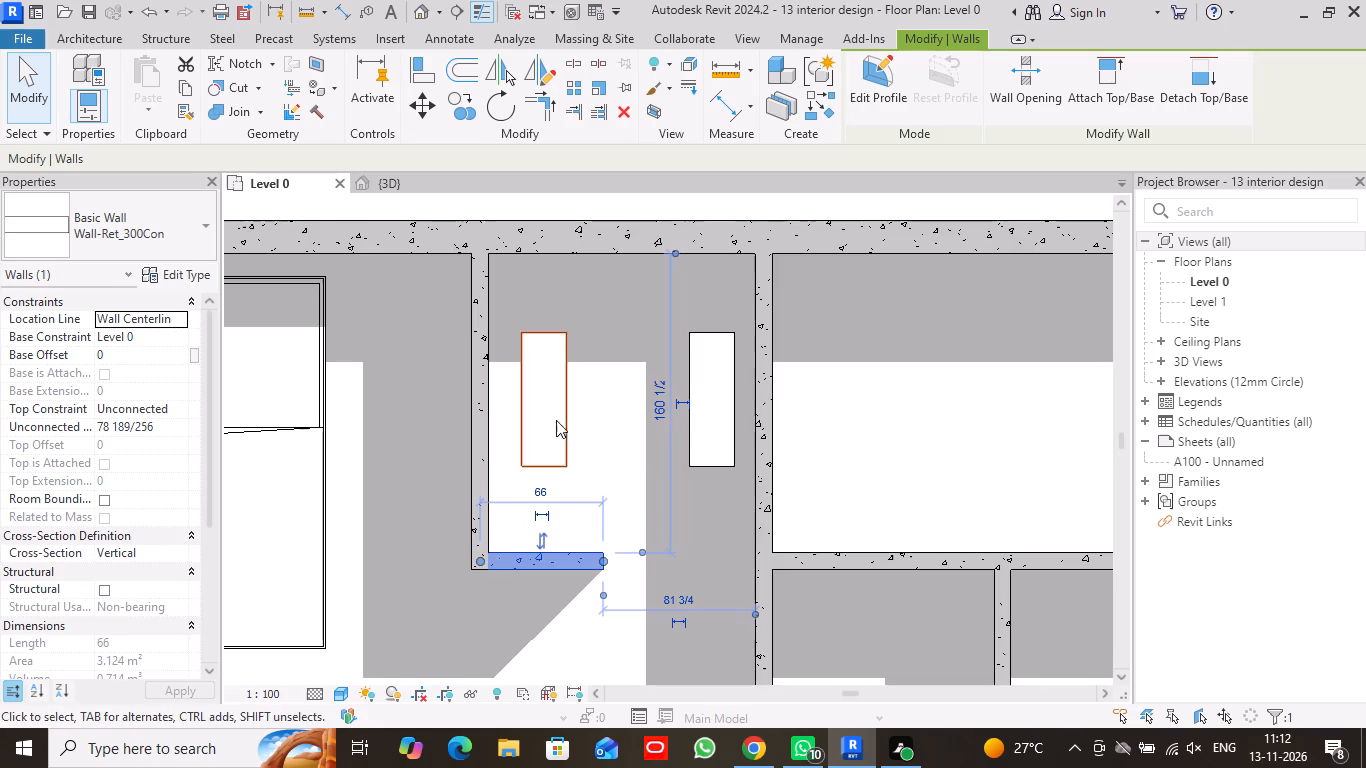
left_click(541, 412)
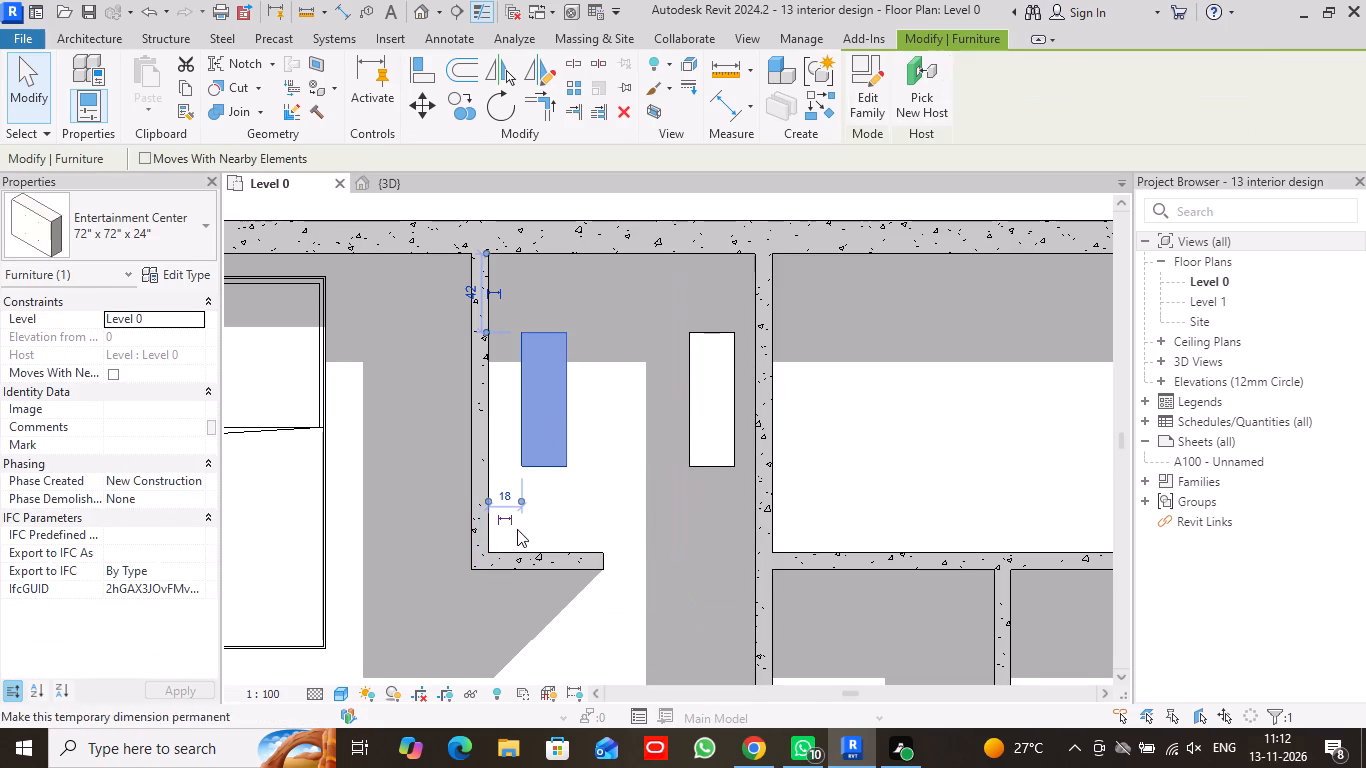
left_click(469, 454)
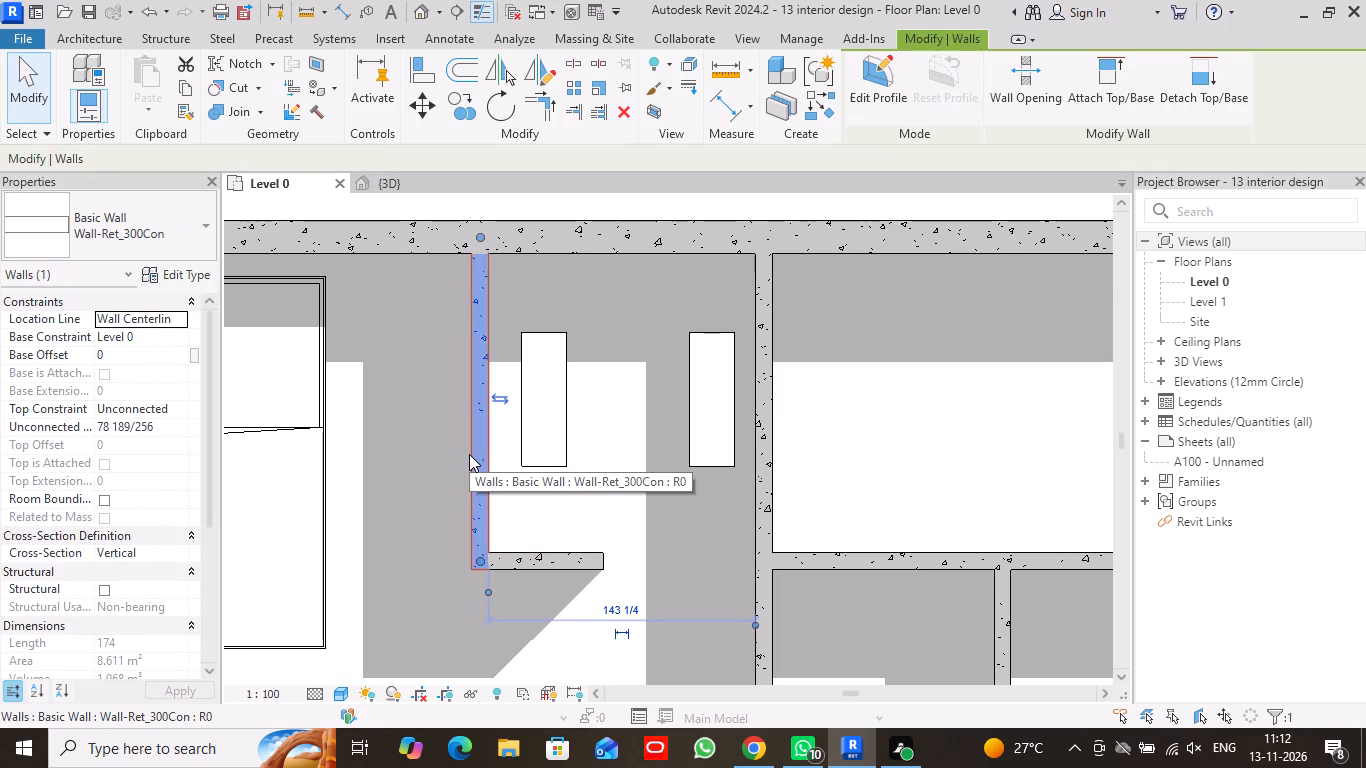
left_click(568, 571)
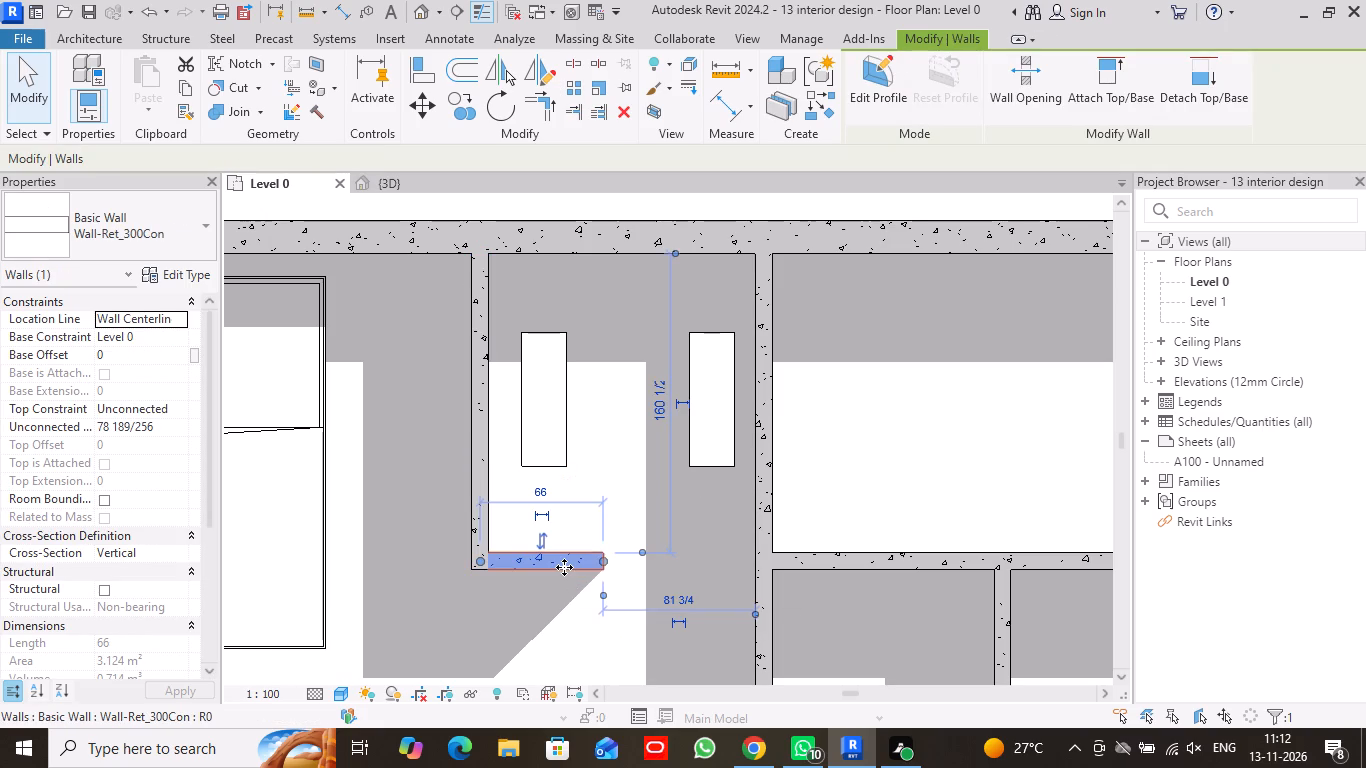
Set the Entertainment Center type's width to 66 and its height to 160 inches.
left_click(552, 418)
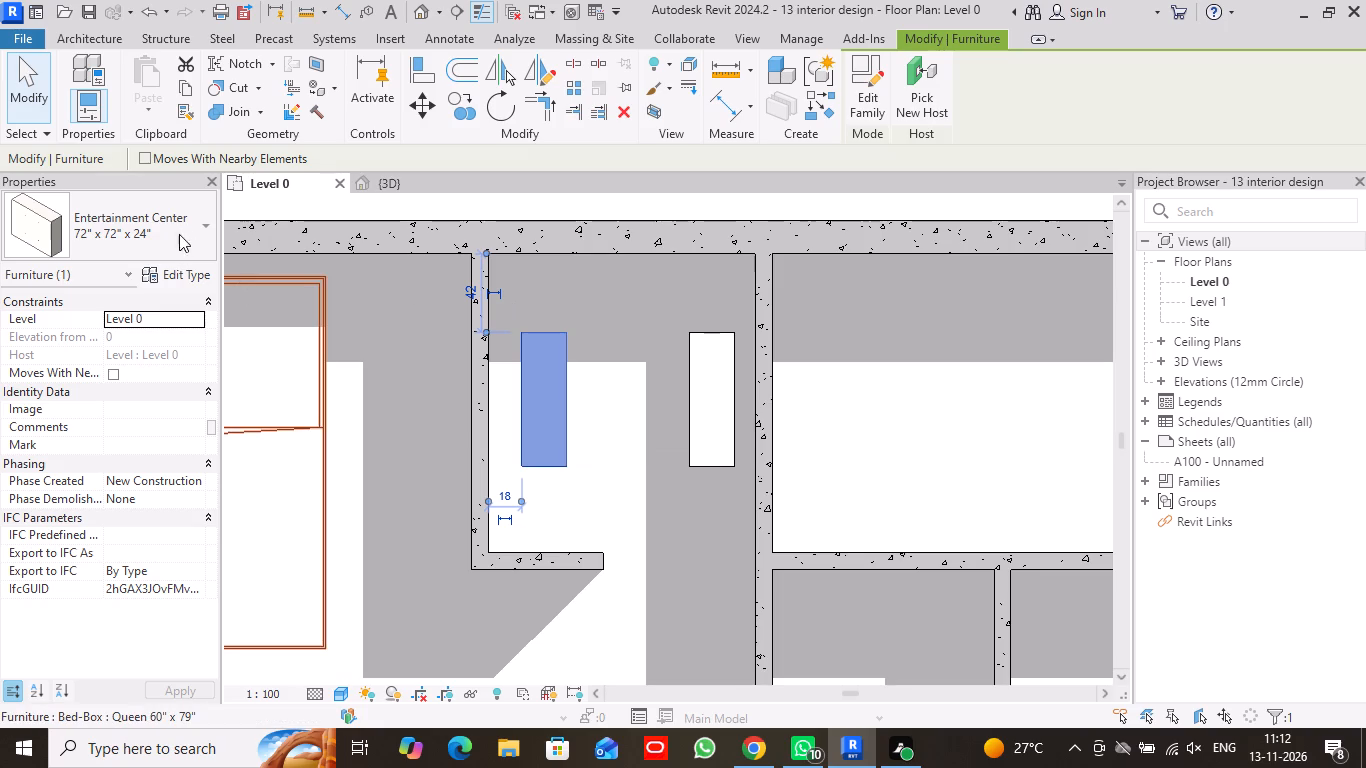
left_click(180, 277)
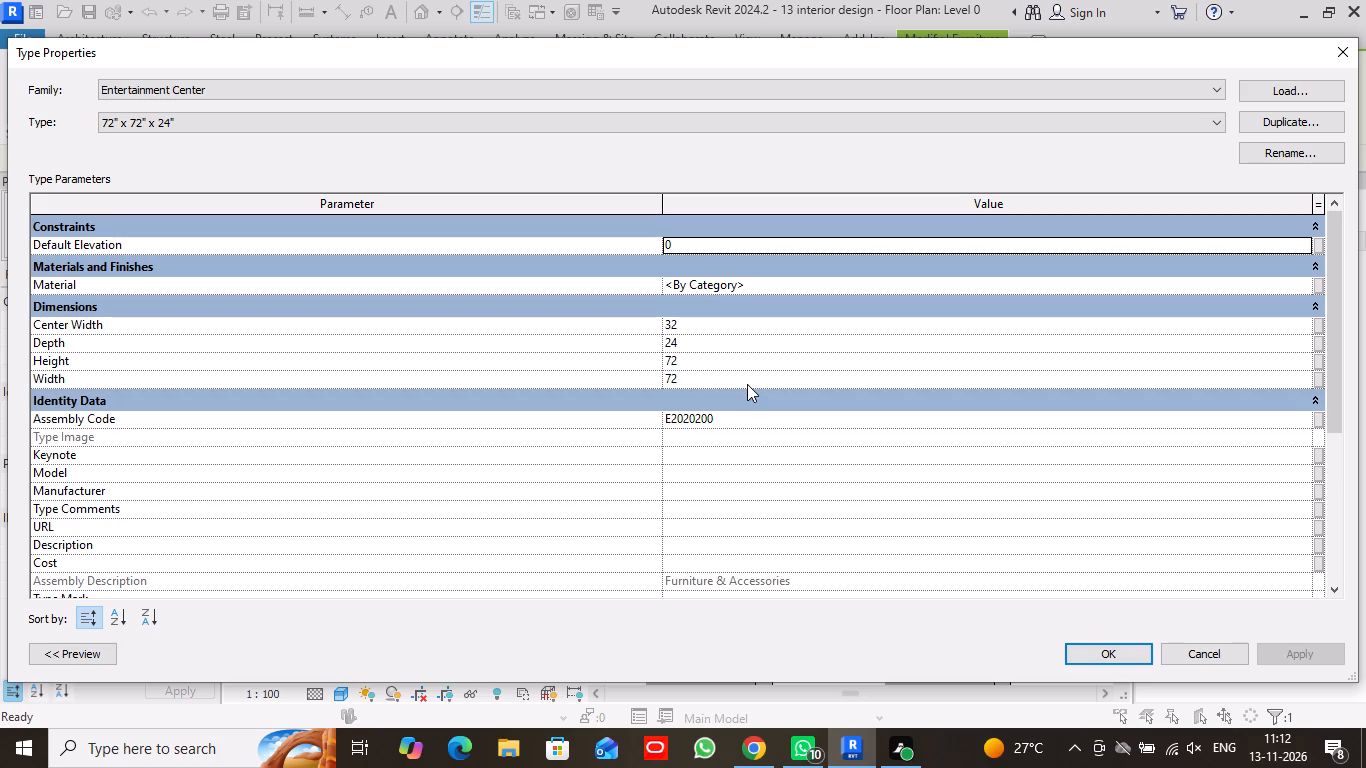
left_click(714, 380)
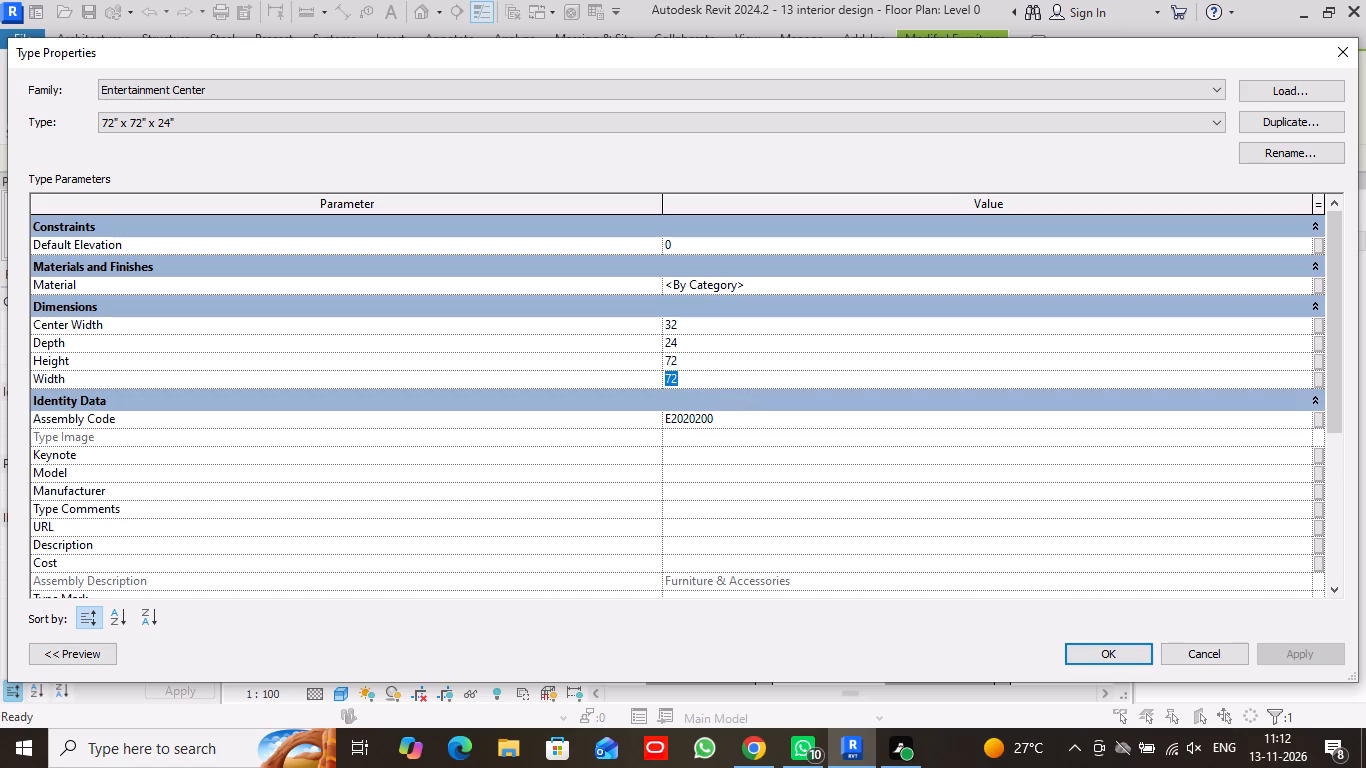
type("66")
key("Return")
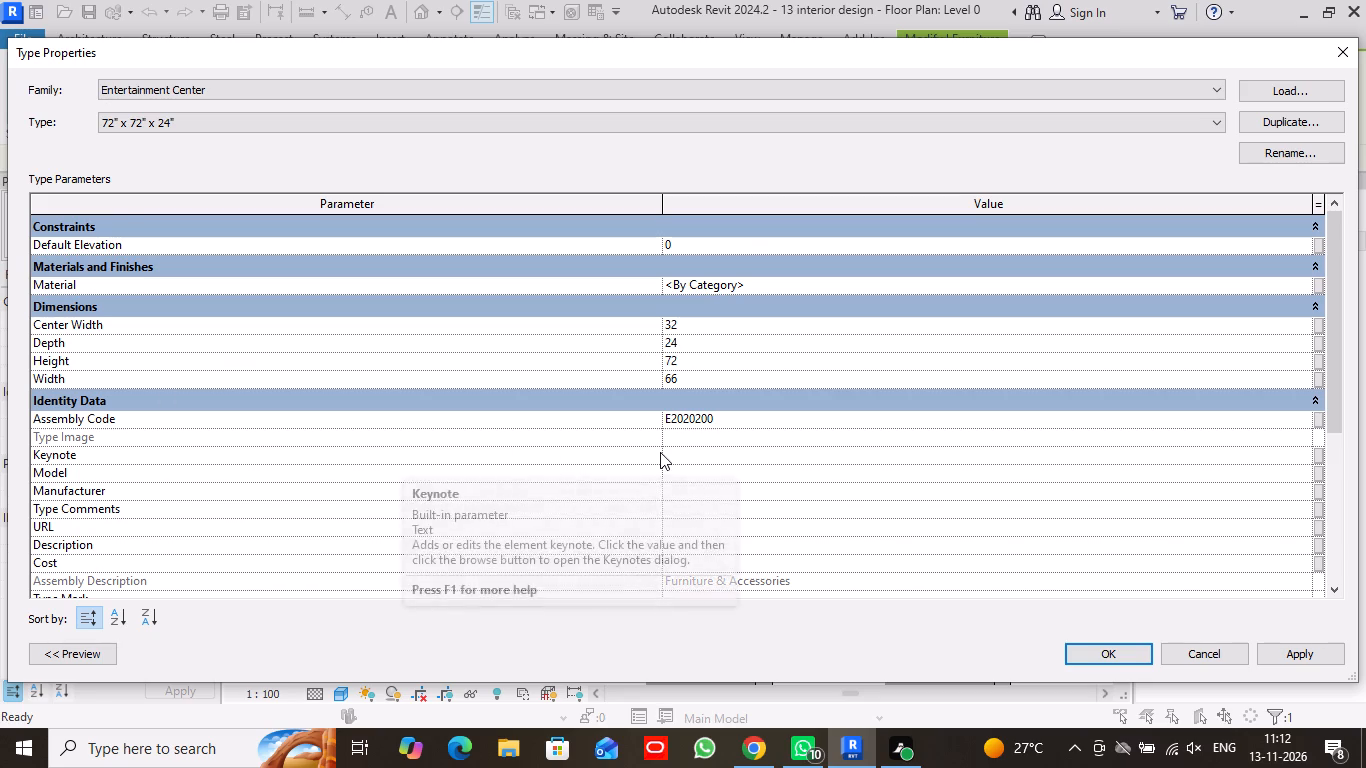
scroll(663, 453, "down", 3)
scroll(663, 458, "up", 2)
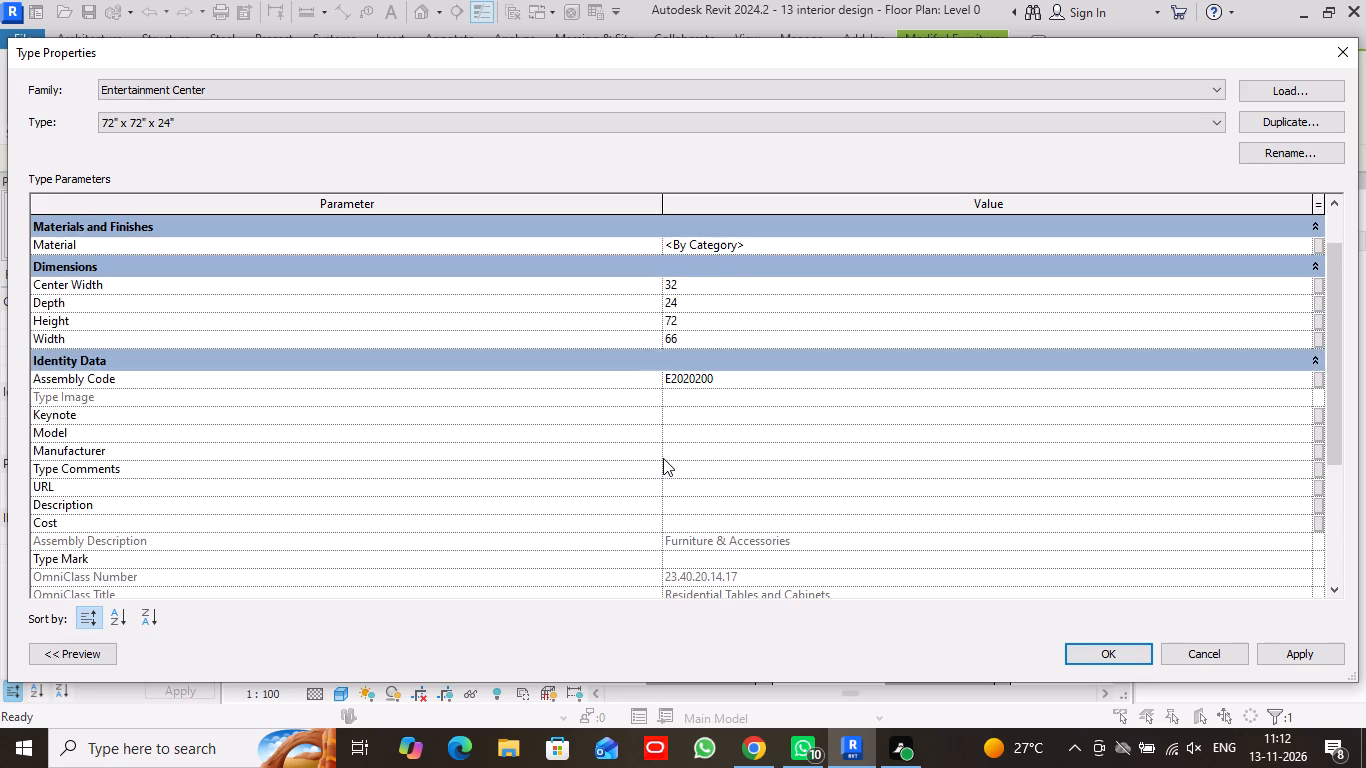
scroll(663, 458, "up", 1)
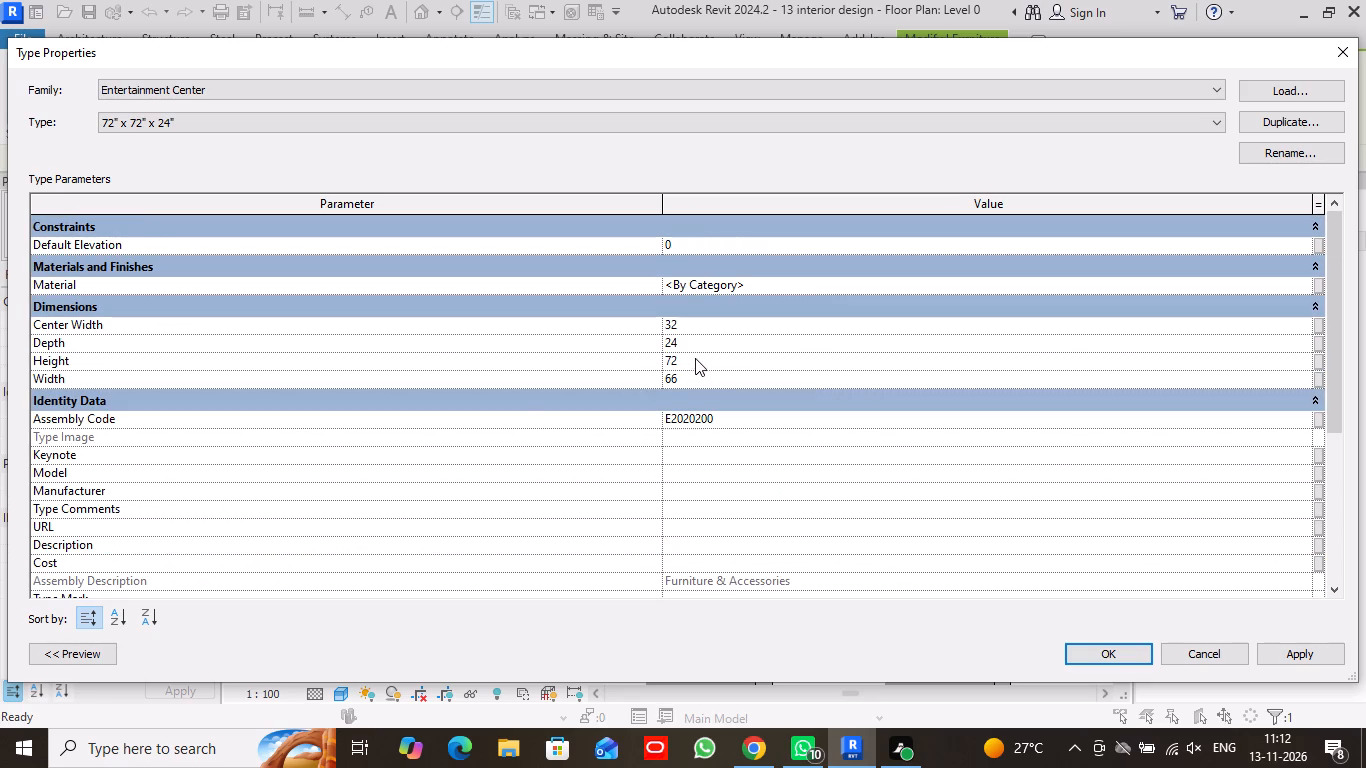
left_click(694, 361)
type("15")
key("BackSpace")
type("60")
key("Return")
left_click(1118, 654)
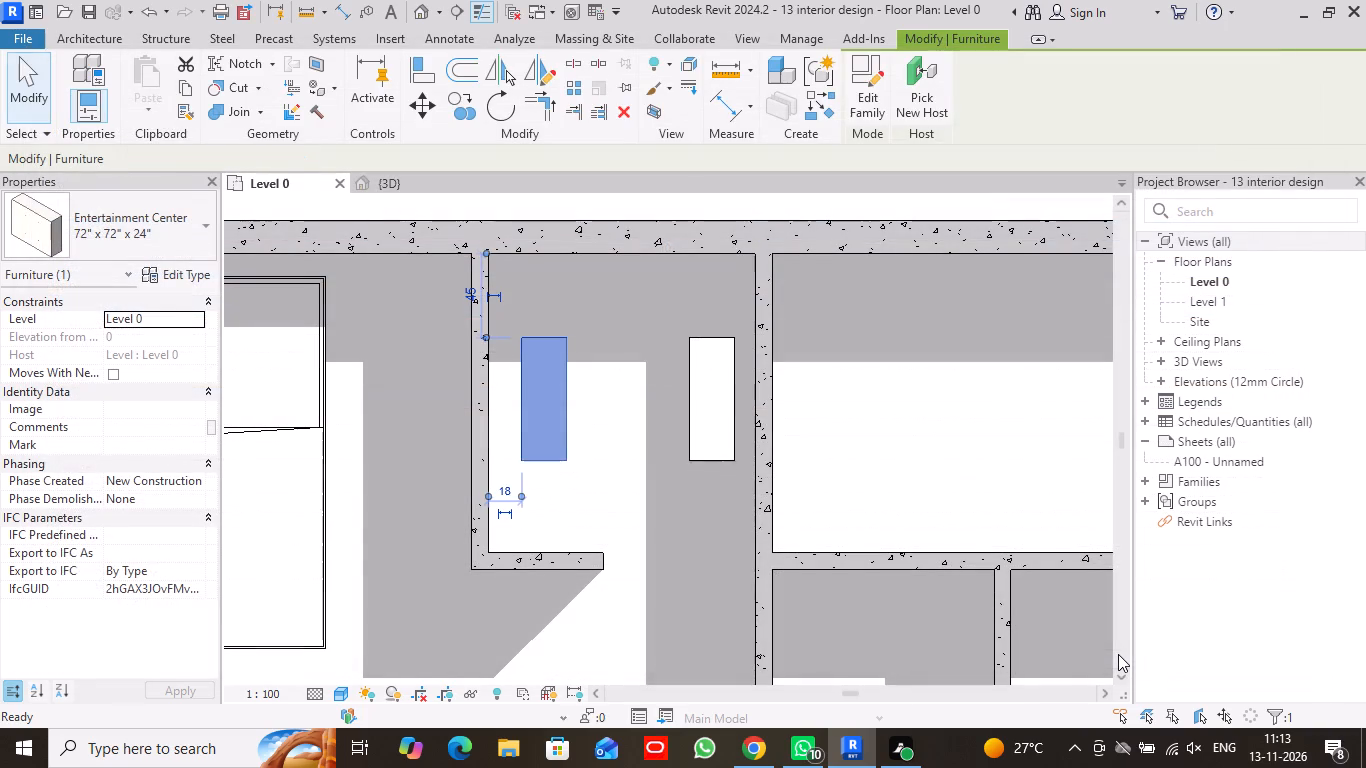
Compare the L-shaped partition's segment dimensions with the entertainment center's type dimensions.
left_click(471, 427)
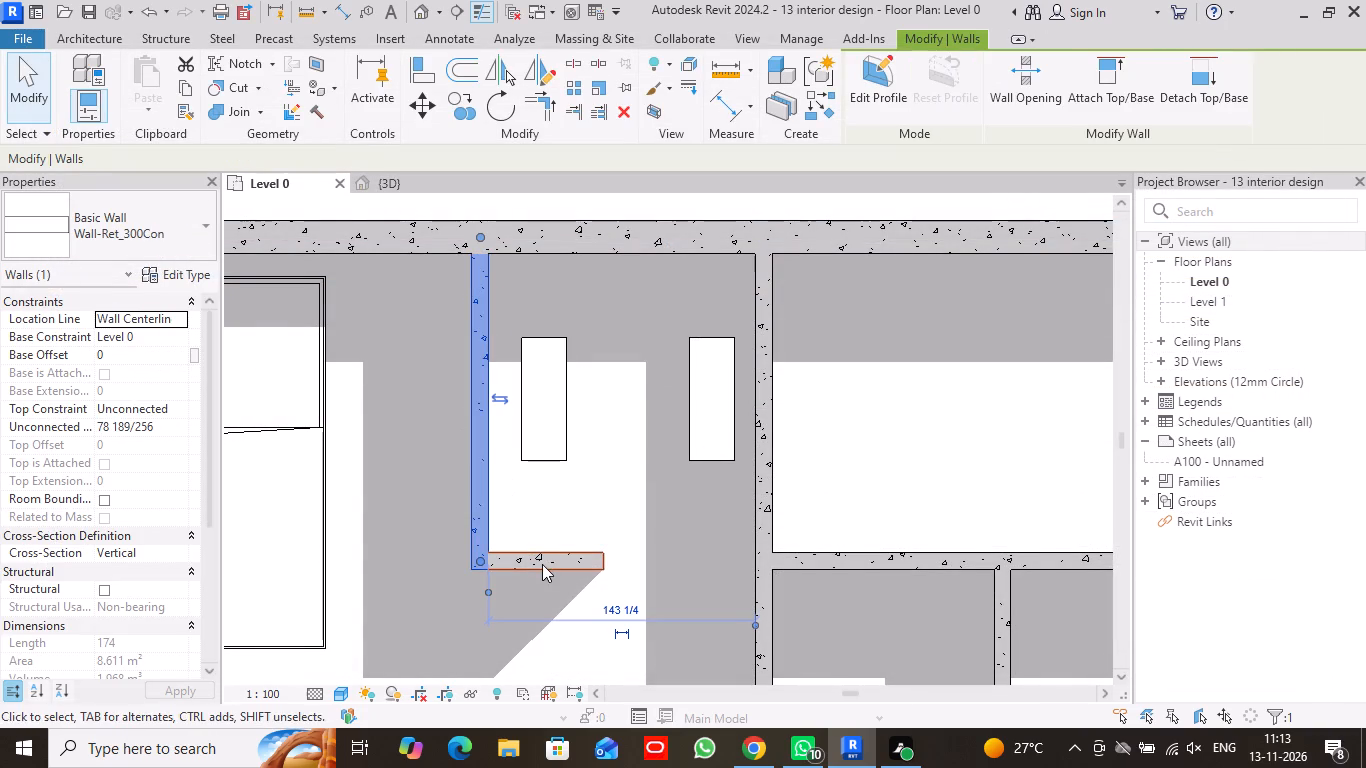
left_click(542, 564)
scroll(640, 446, "up", 2)
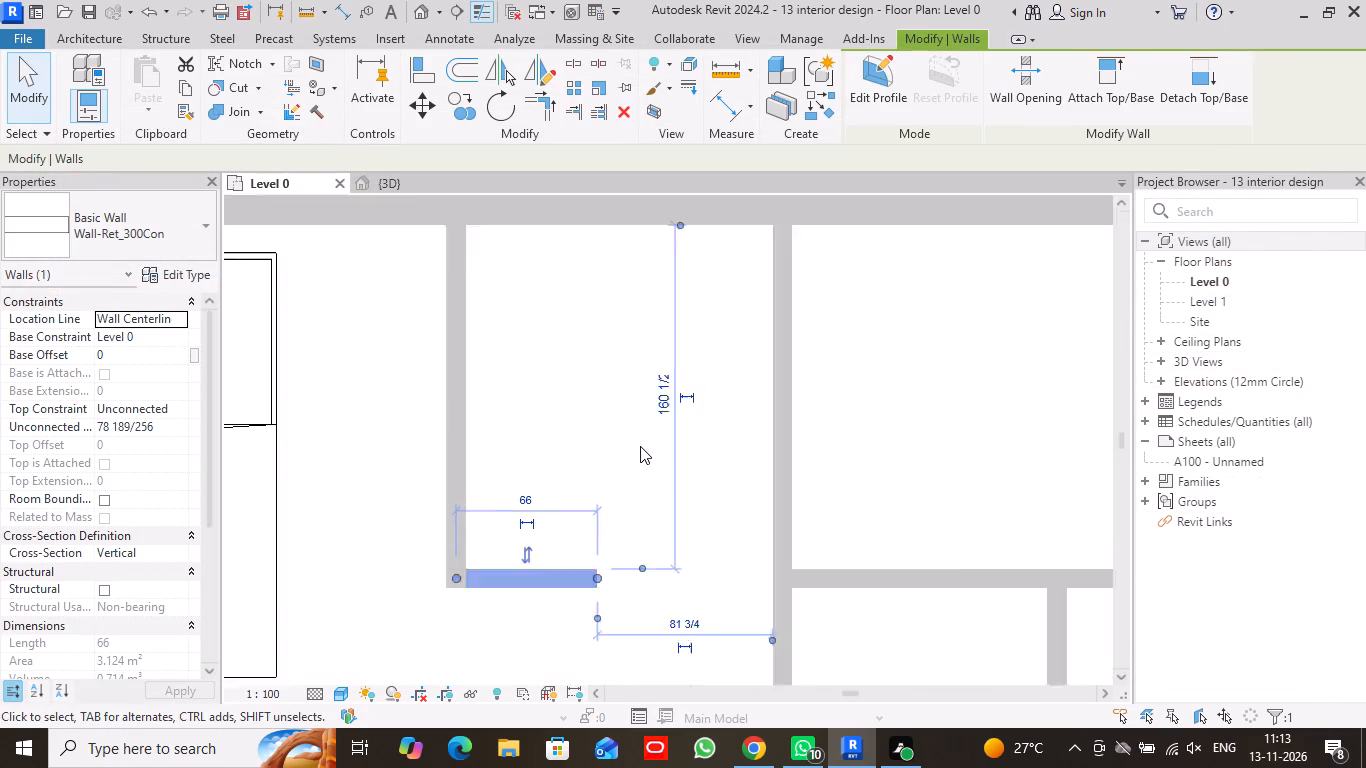
scroll(640, 446, "up", 3)
scroll(657, 440, "down", 2)
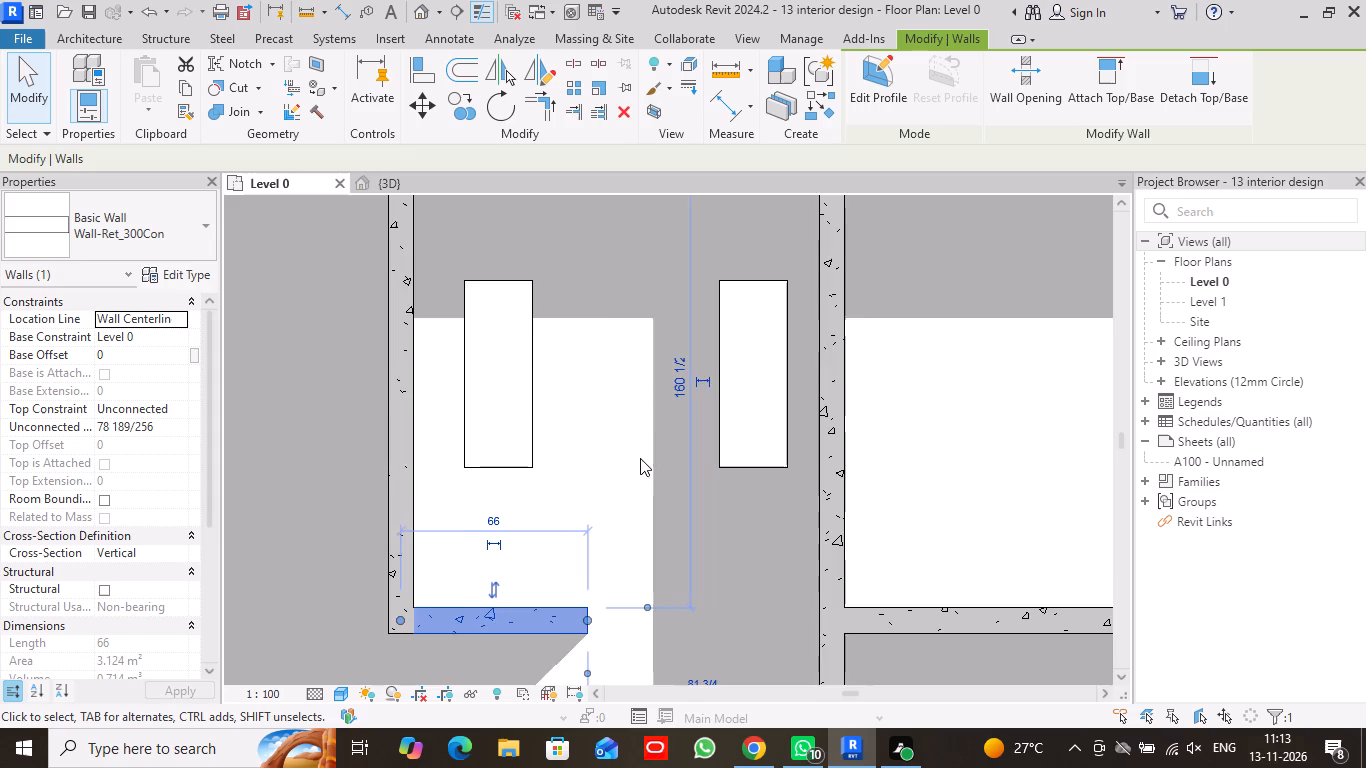
scroll(640, 459, "down", 1)
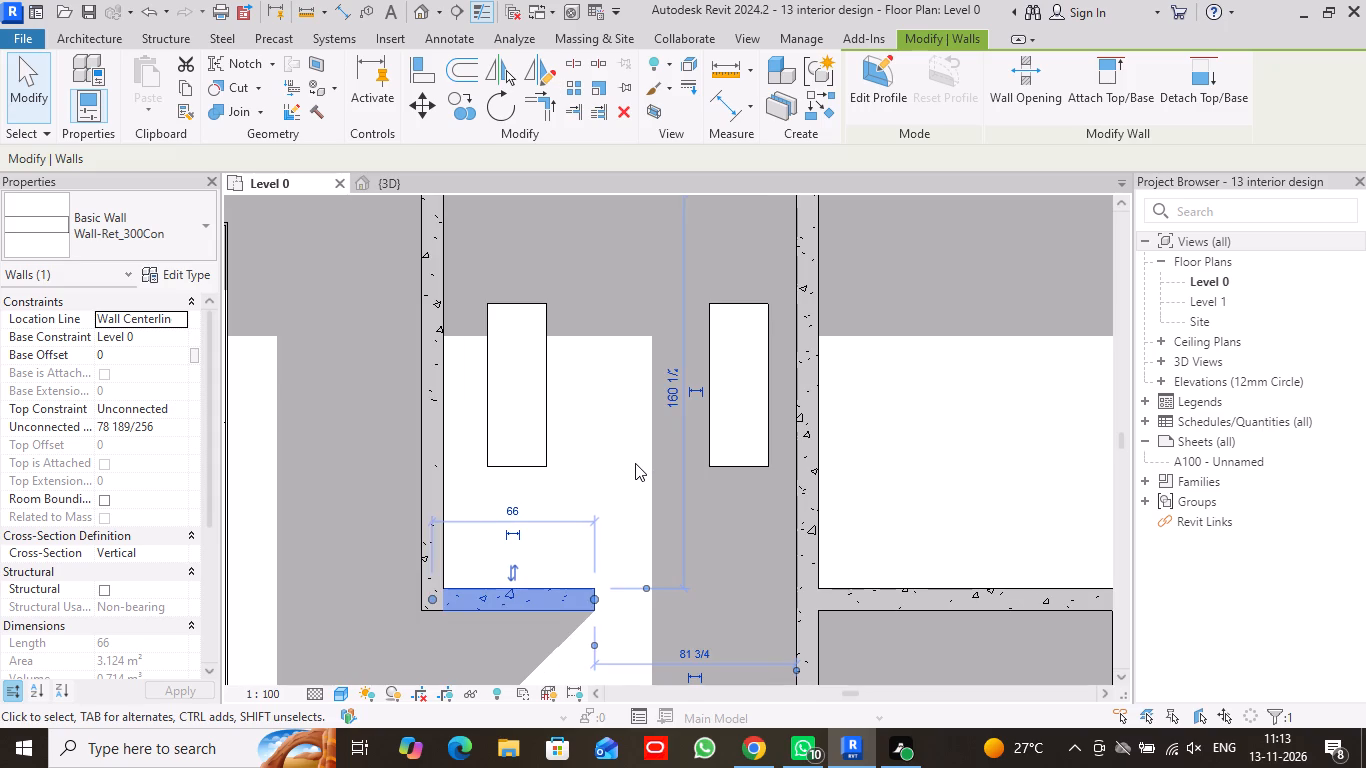
left_click(508, 357)
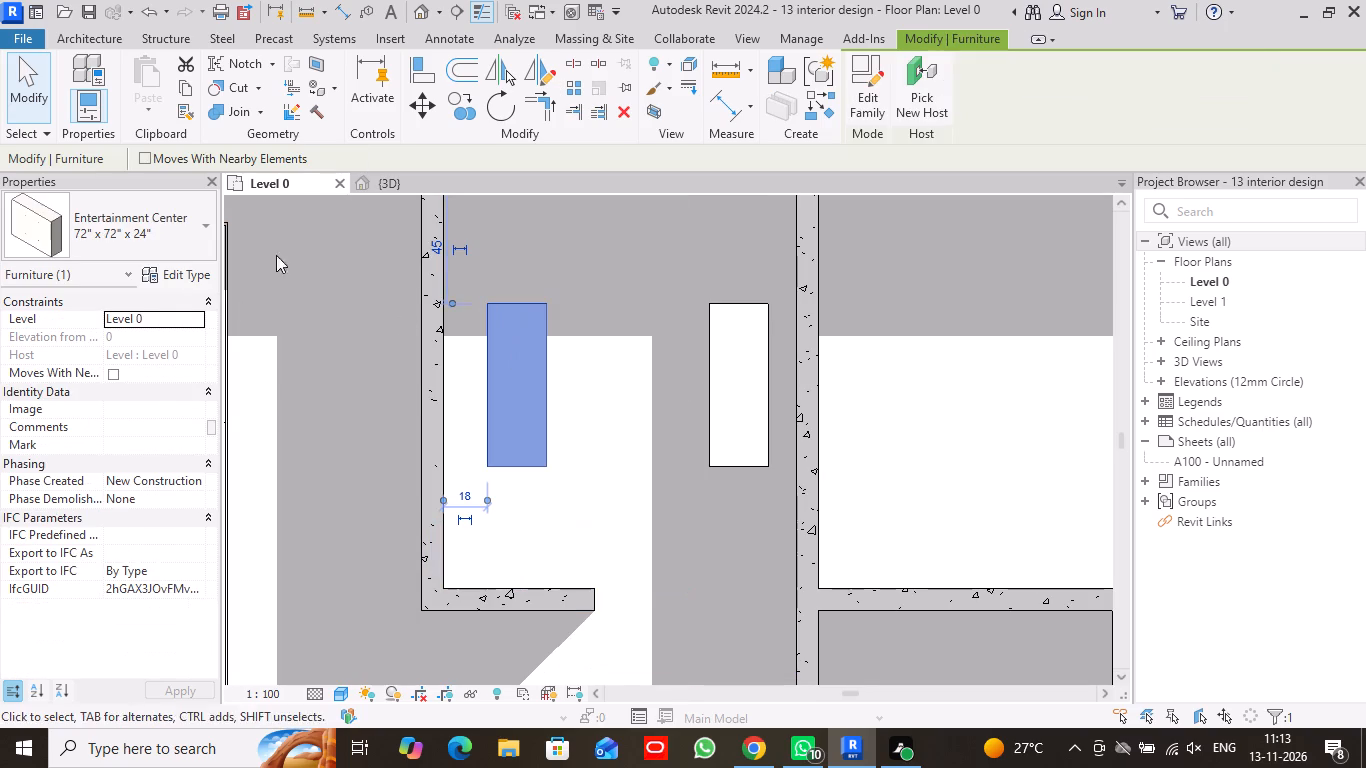
left_click(173, 276)
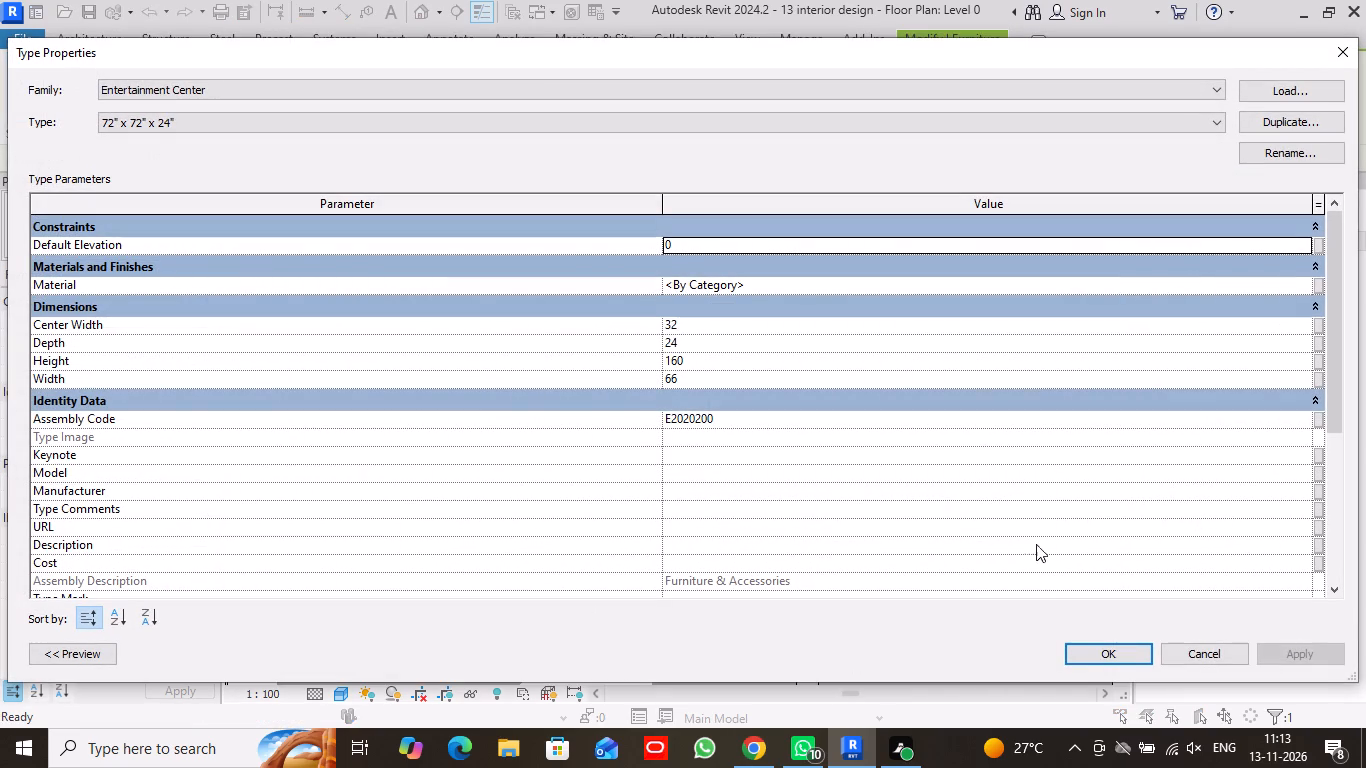
left_click(1101, 654)
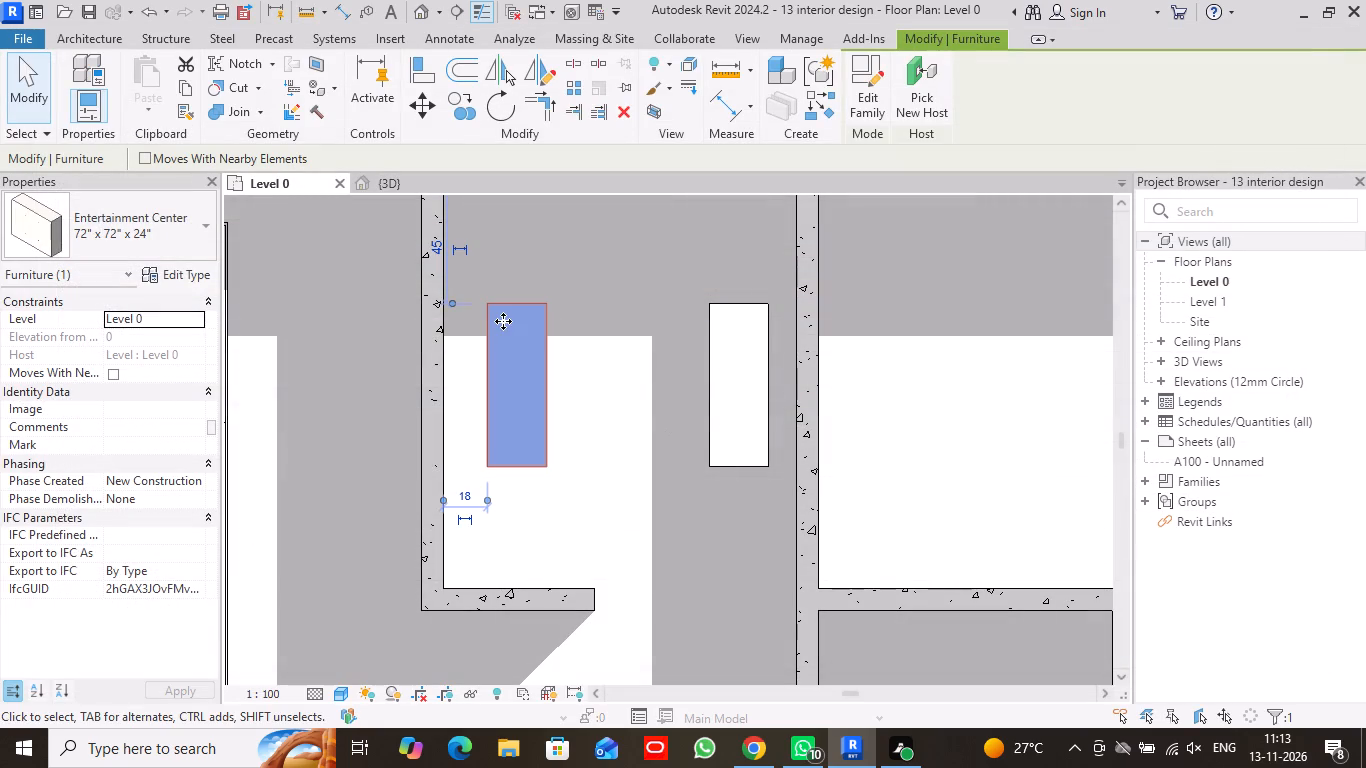
Set the Entertainment Center type's width to 160 inches, starting from the unit nearer the L-shaped partition's long segment.
left_click(518, 324)
scroll(518, 324, "up", 5)
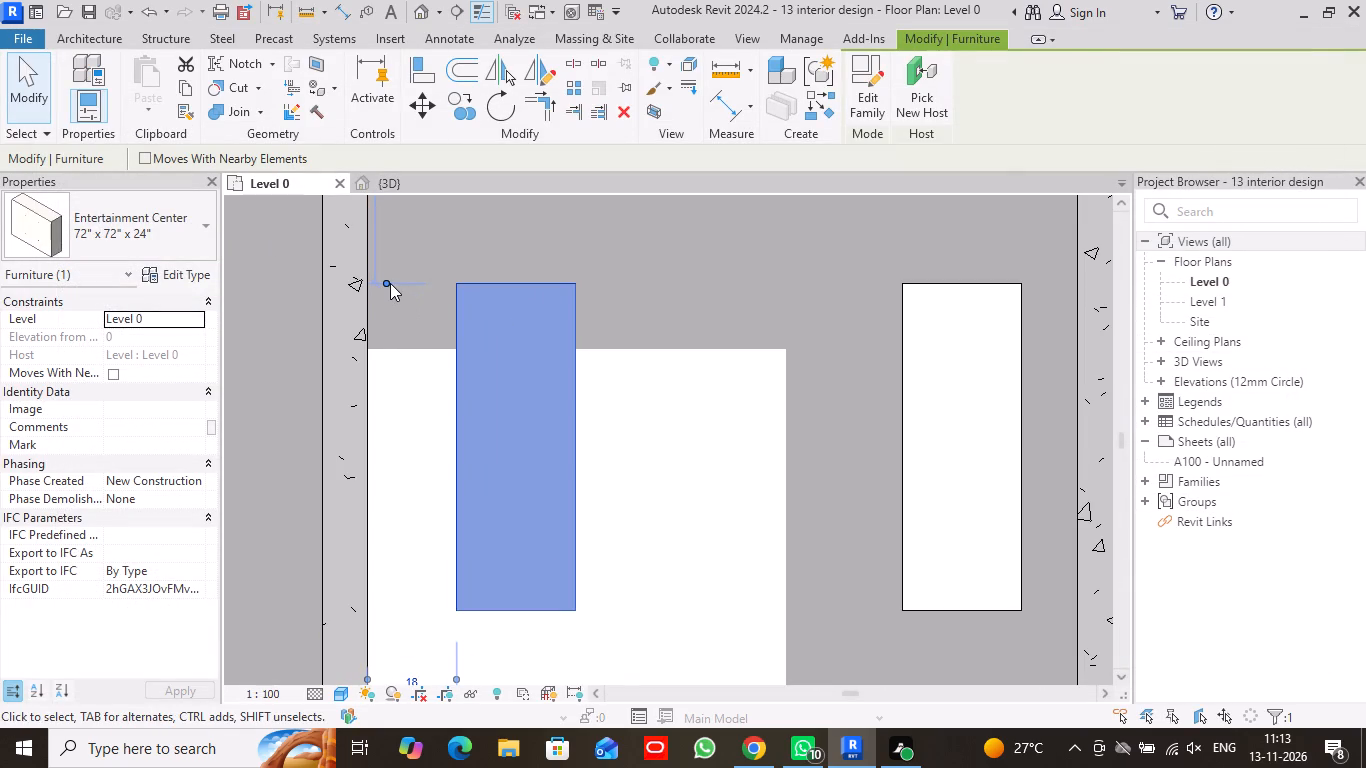
scroll(451, 352, "down", 2)
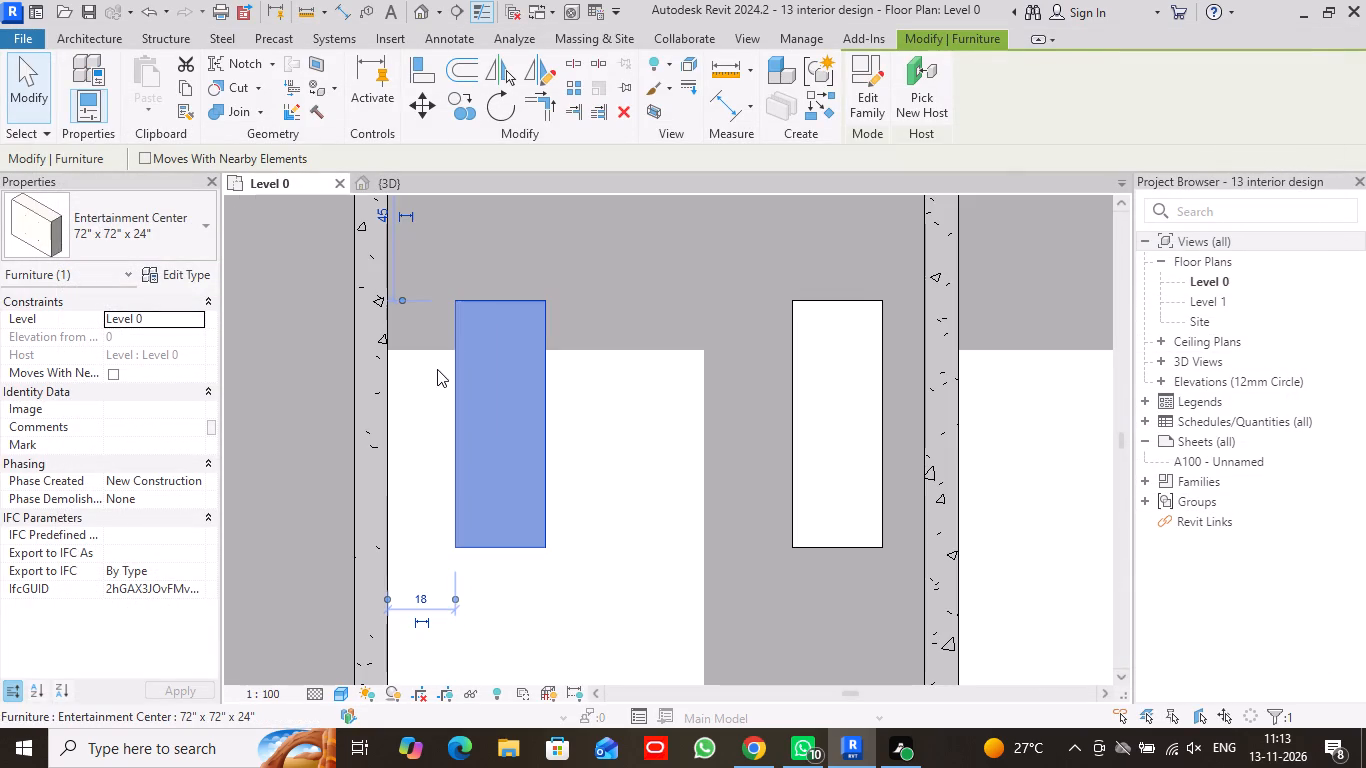
middle_click_drag(437, 369, 434, 417)
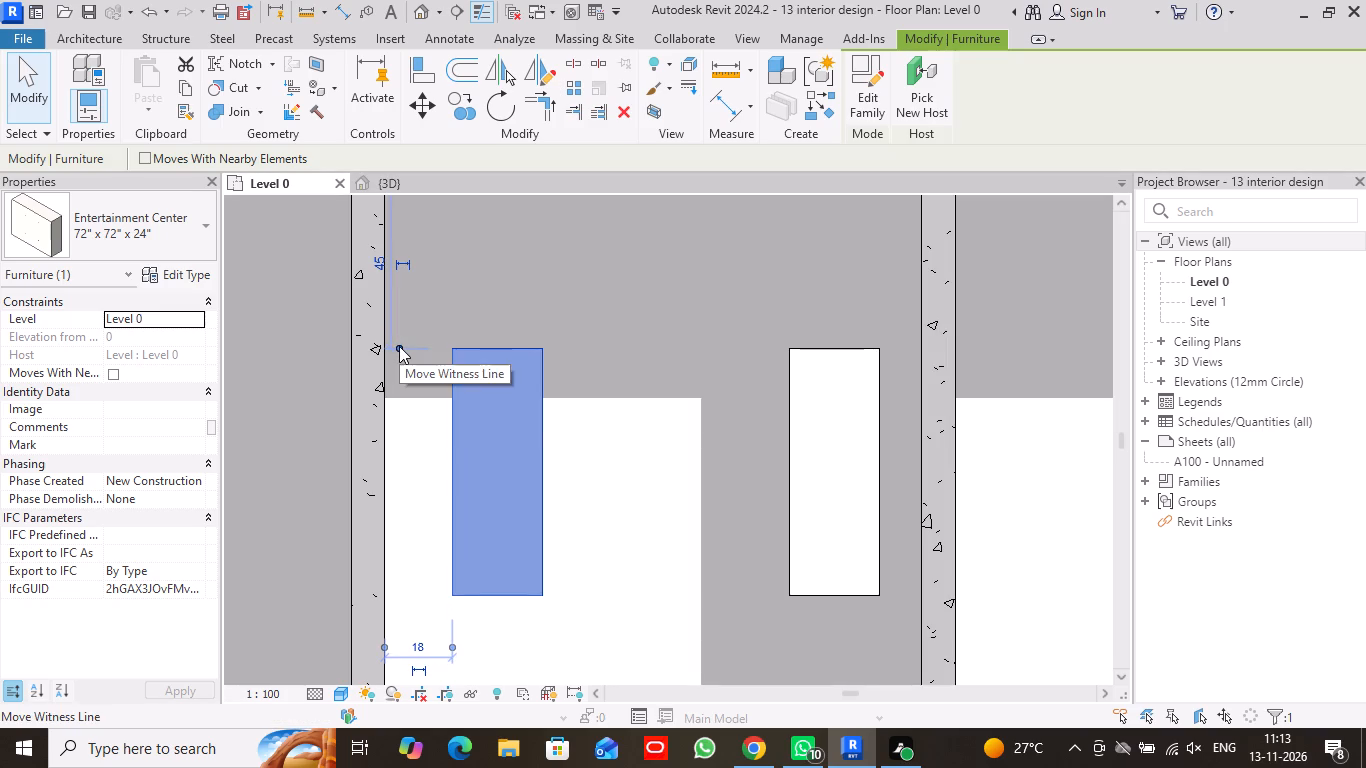
left_click_drag(399, 346, 413, 255)
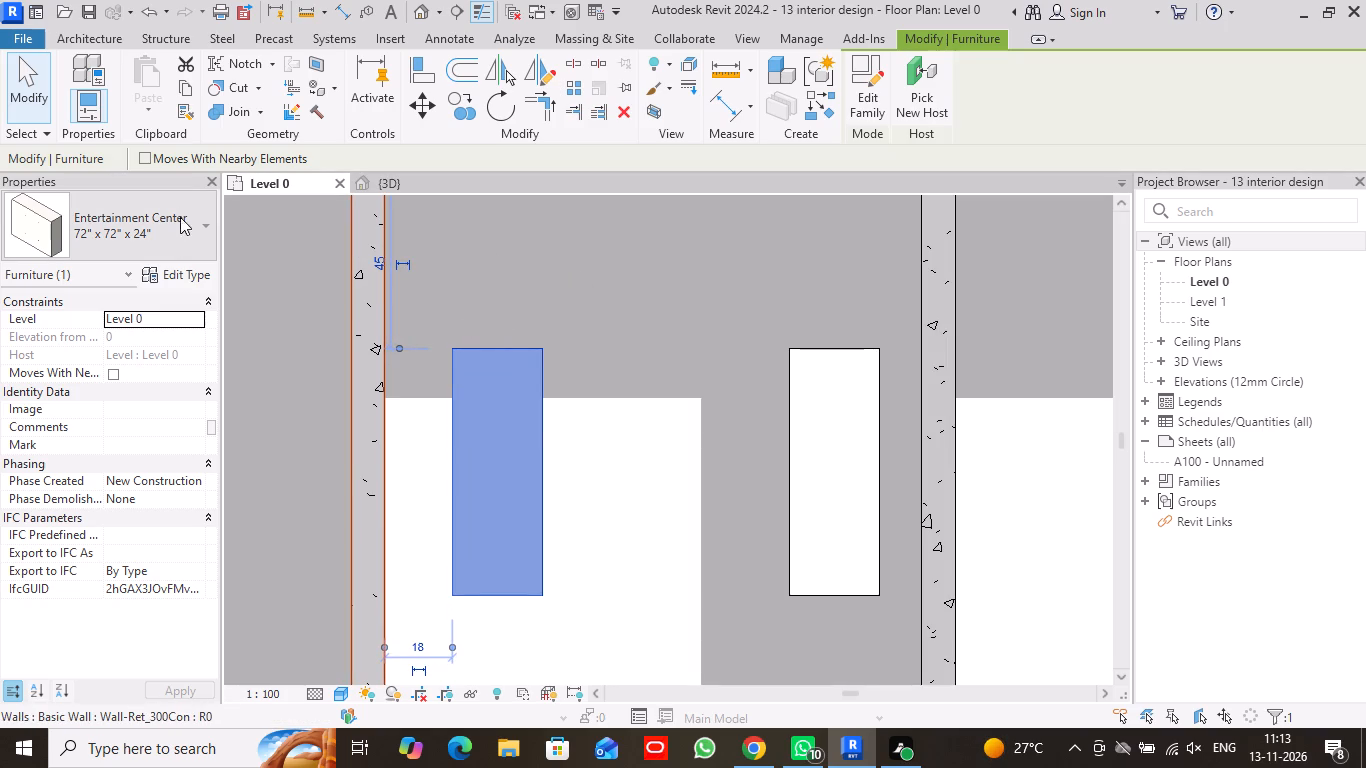
left_click(182, 272)
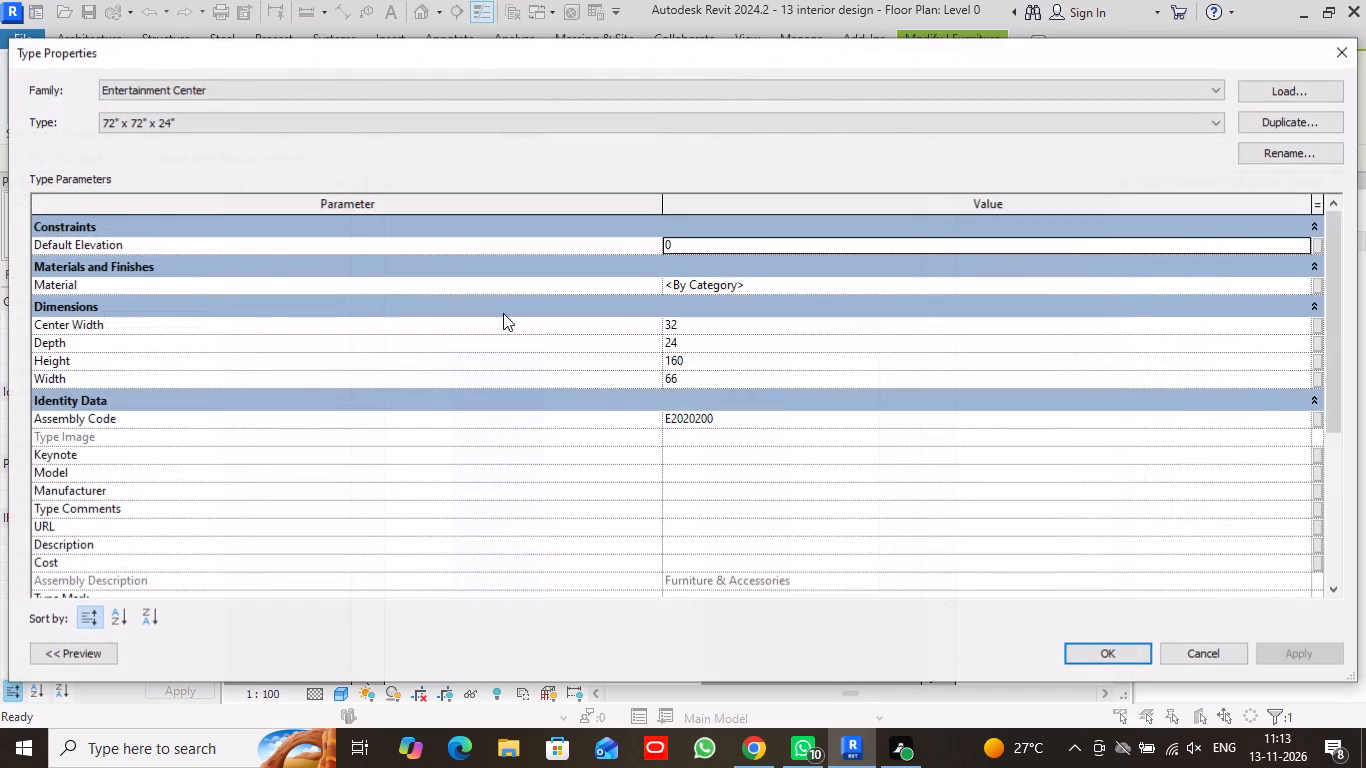
left_click(690, 382)
type("160")
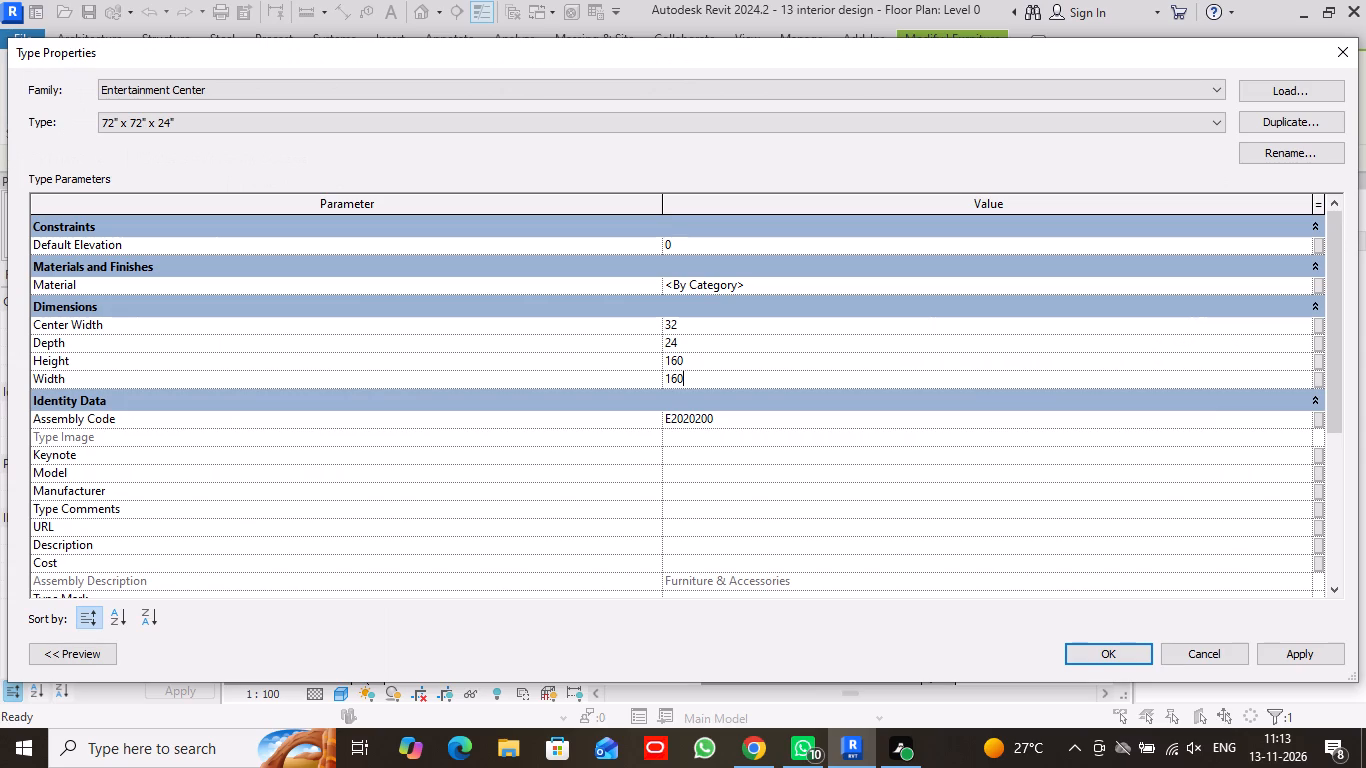
left_click(1108, 652)
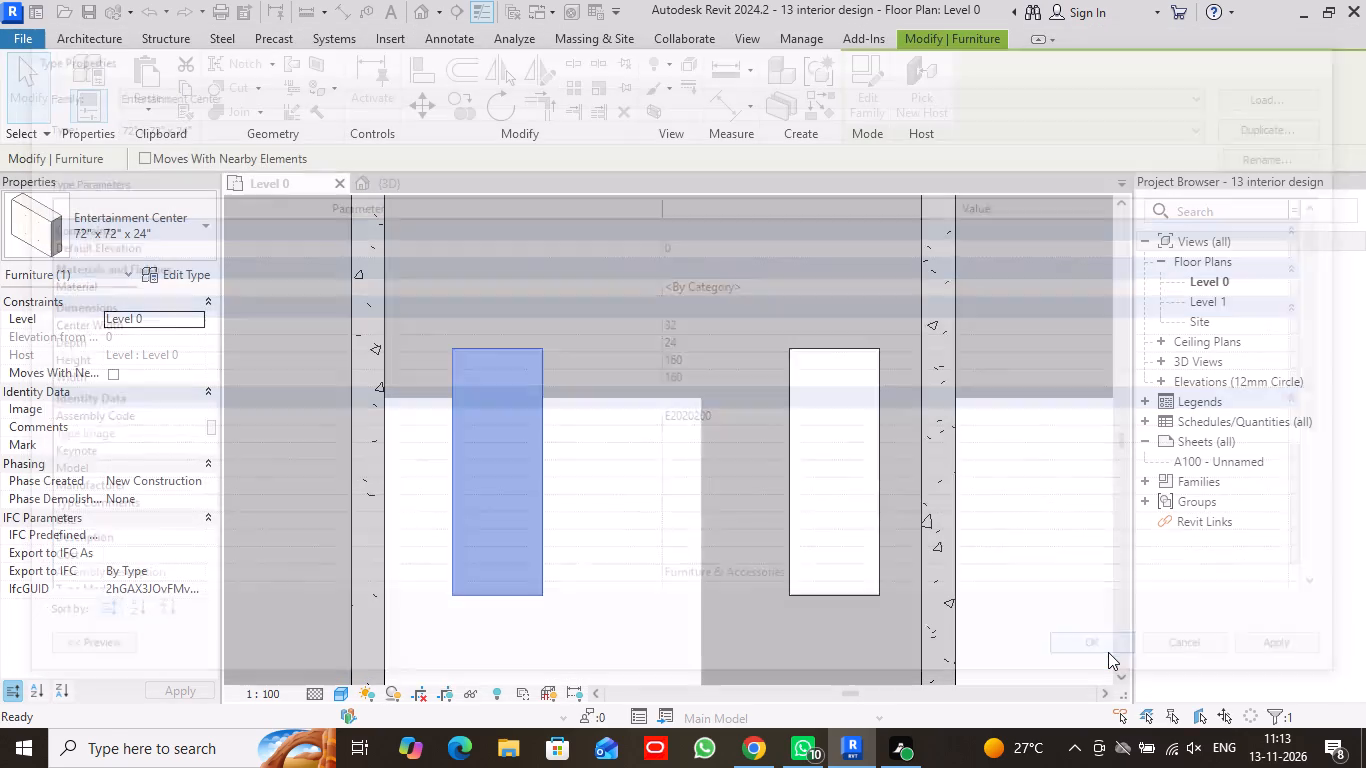
Nudge the nearer entertainment center down until its upper end is flush with the outer wall's inner face.
scroll(693, 534, "down", 4)
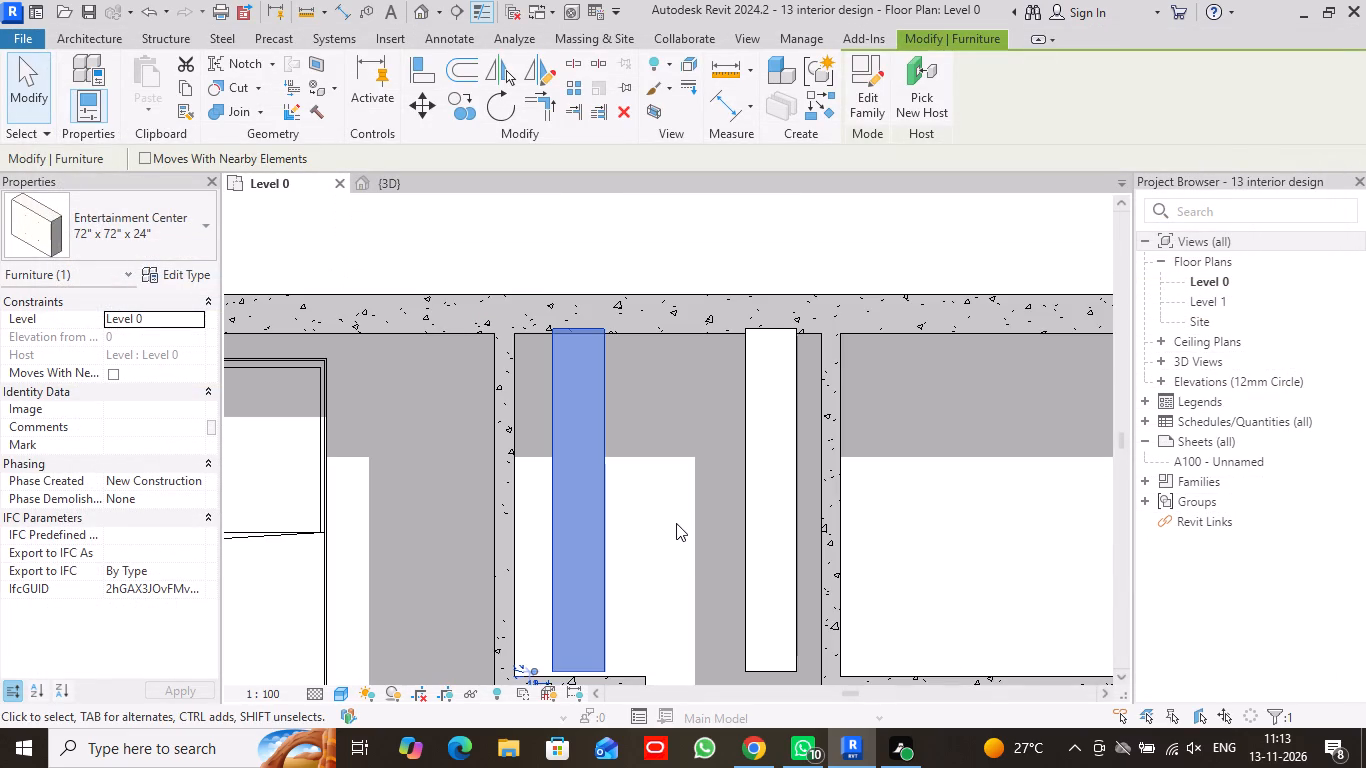
key("Down")
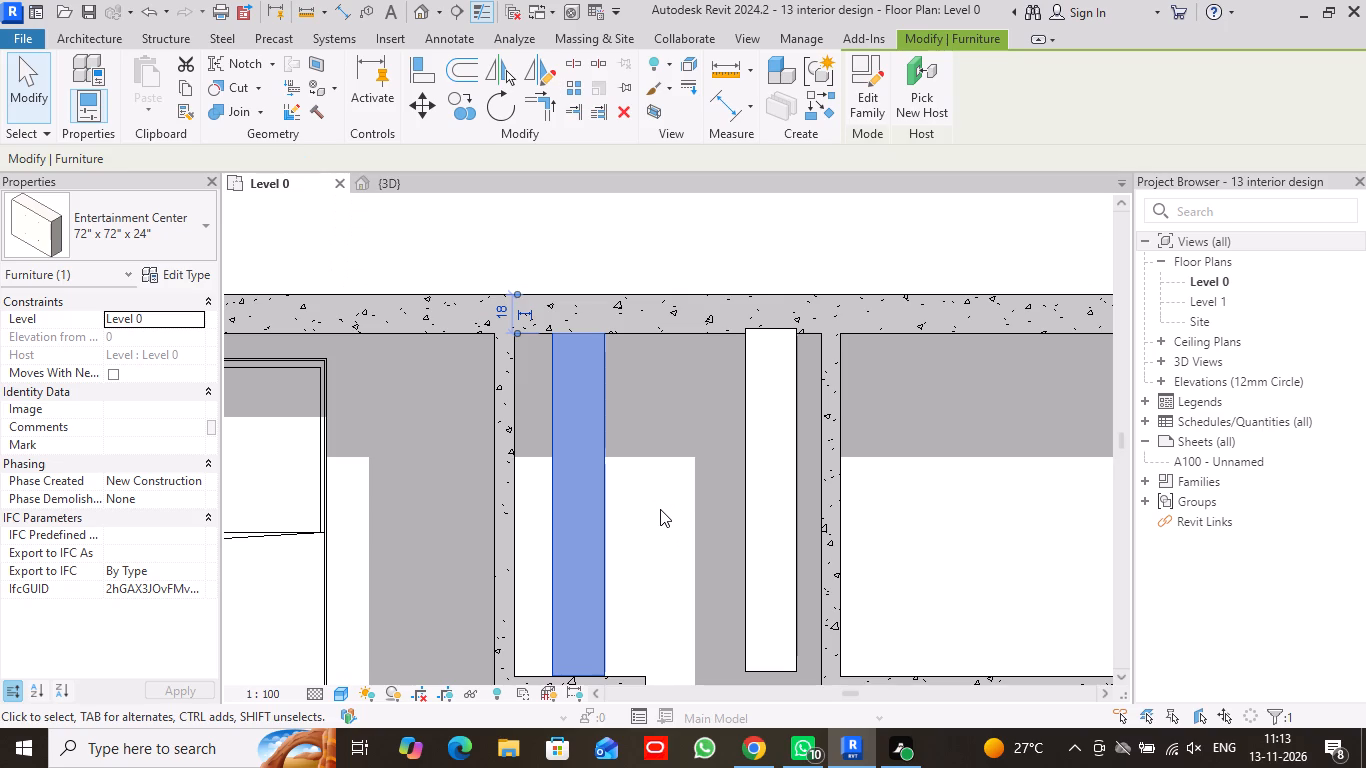
Check the length and type properties of the L-shaped partition's short segment.
middle_click_drag(639, 659, 654, 570)
left_click(613, 606)
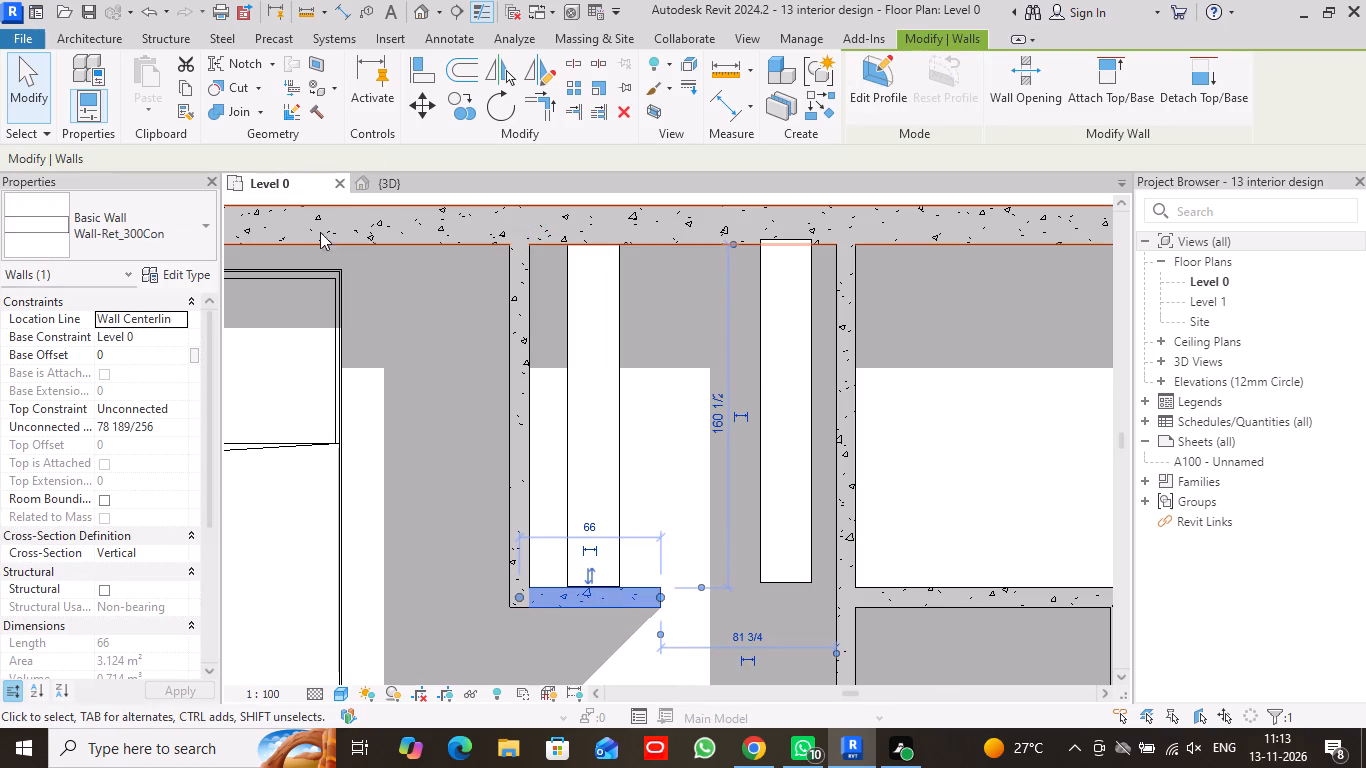
left_click(191, 273)
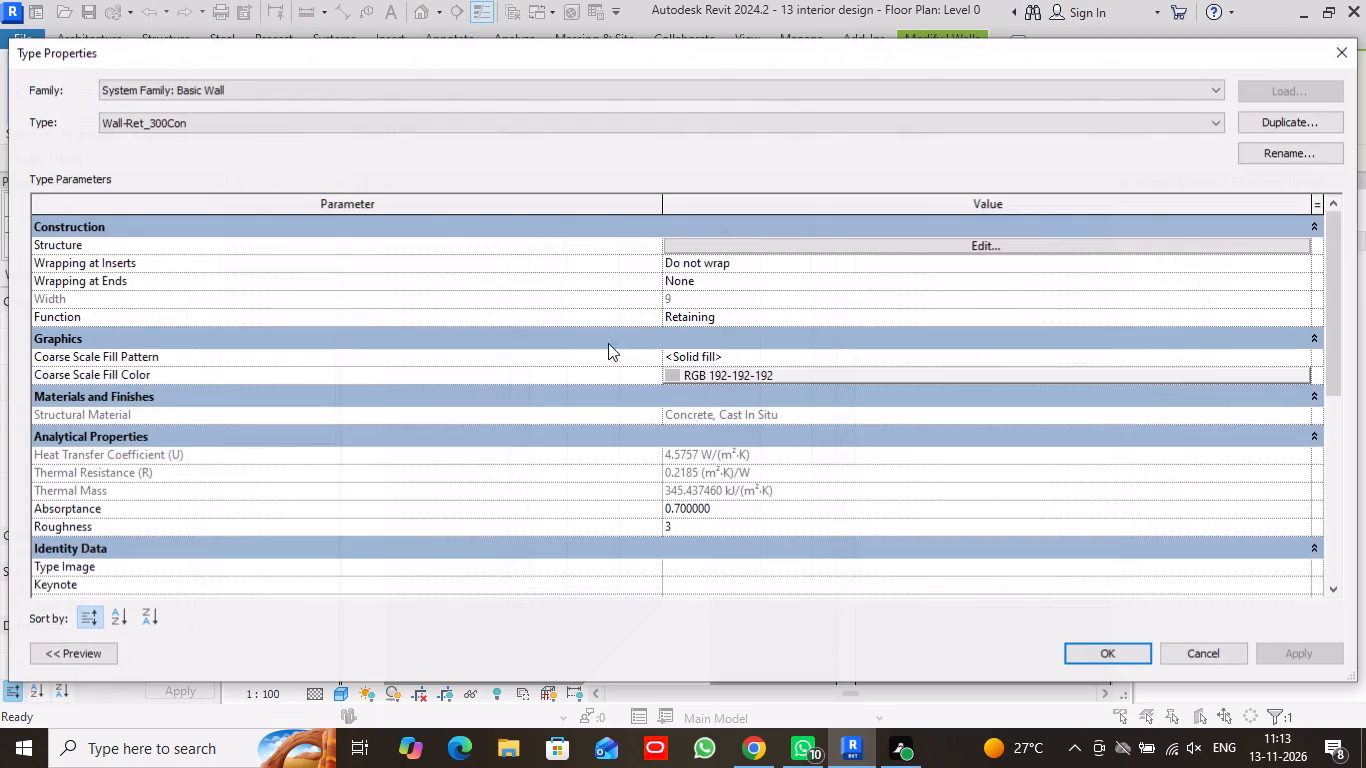
left_click(1341, 54)
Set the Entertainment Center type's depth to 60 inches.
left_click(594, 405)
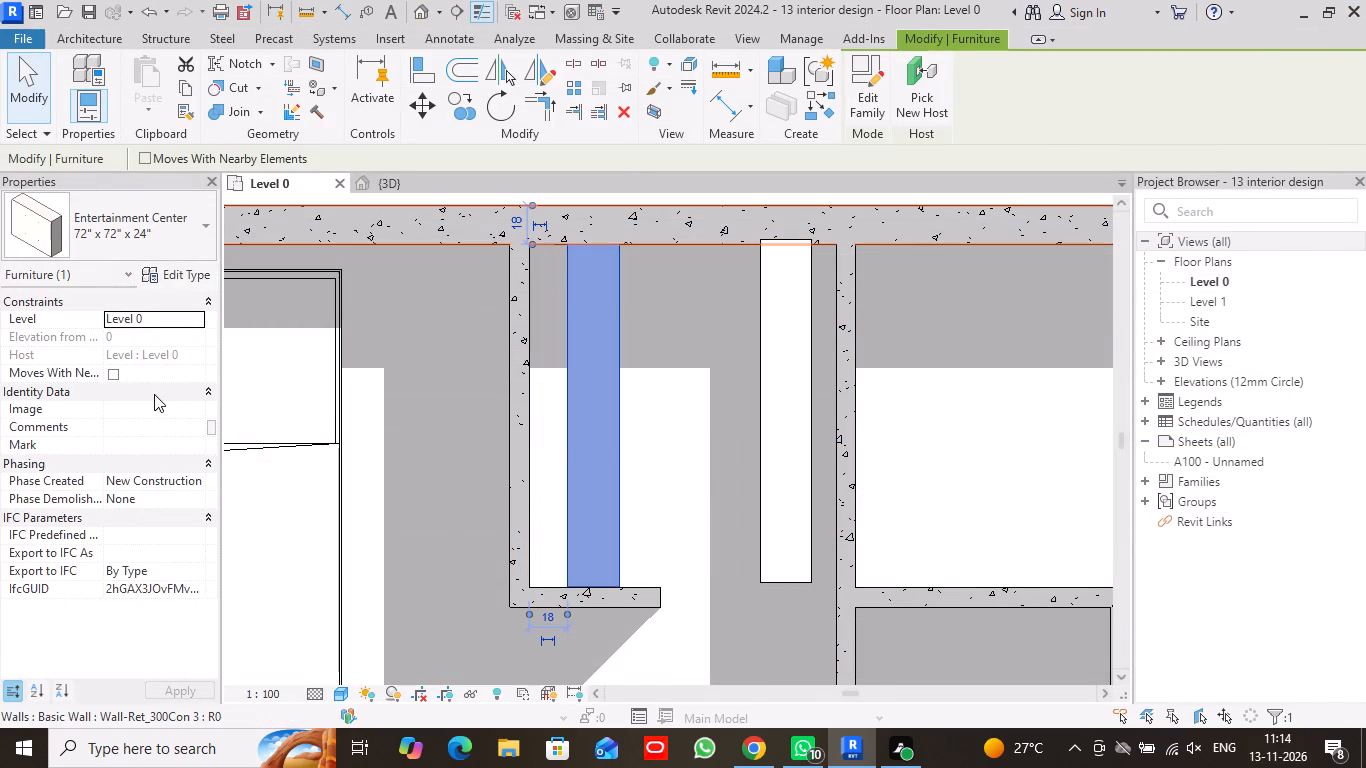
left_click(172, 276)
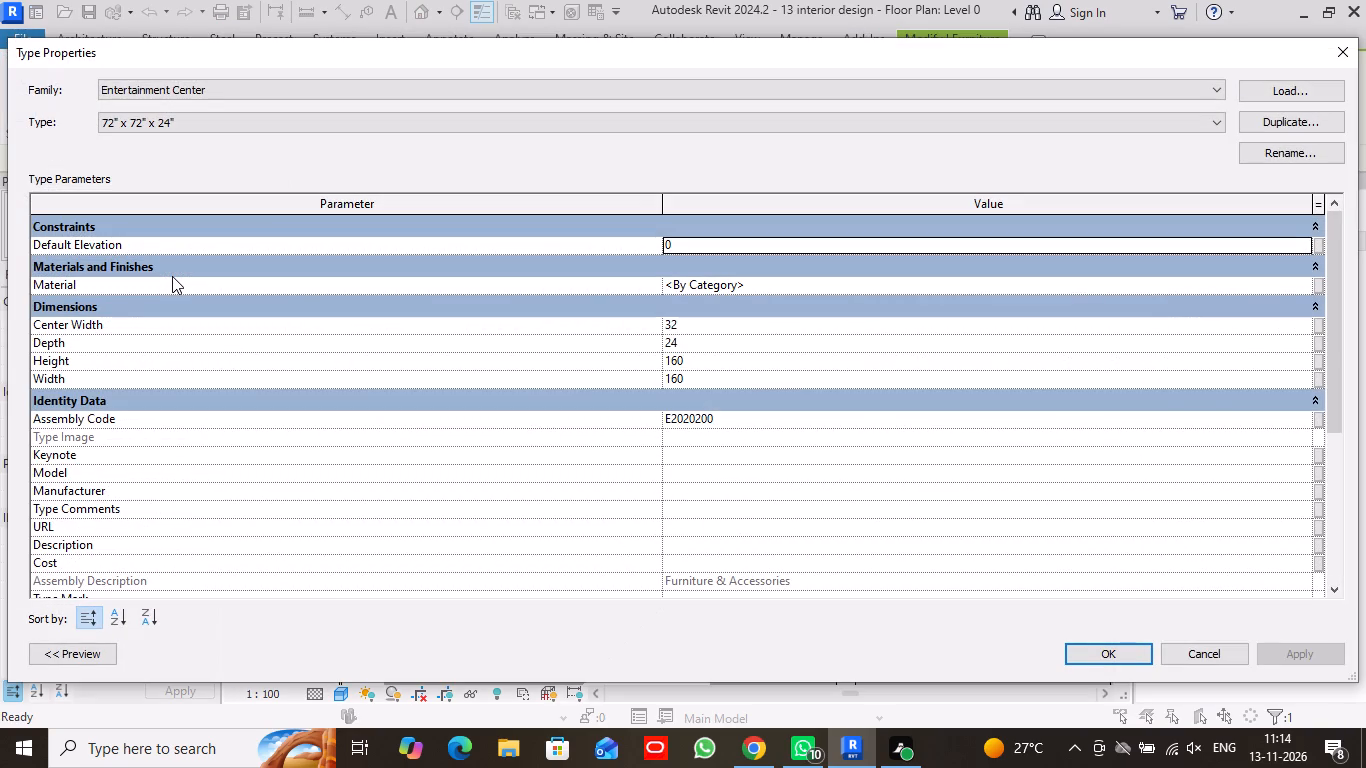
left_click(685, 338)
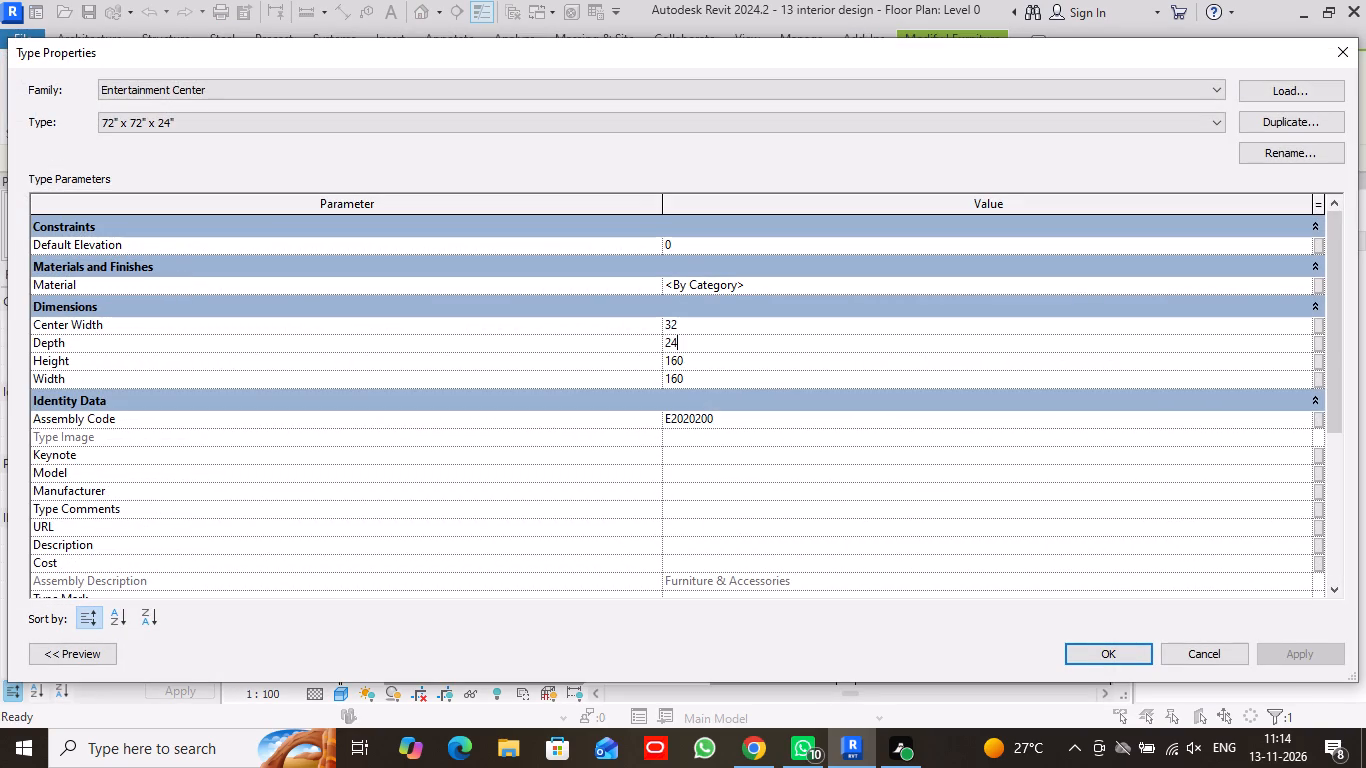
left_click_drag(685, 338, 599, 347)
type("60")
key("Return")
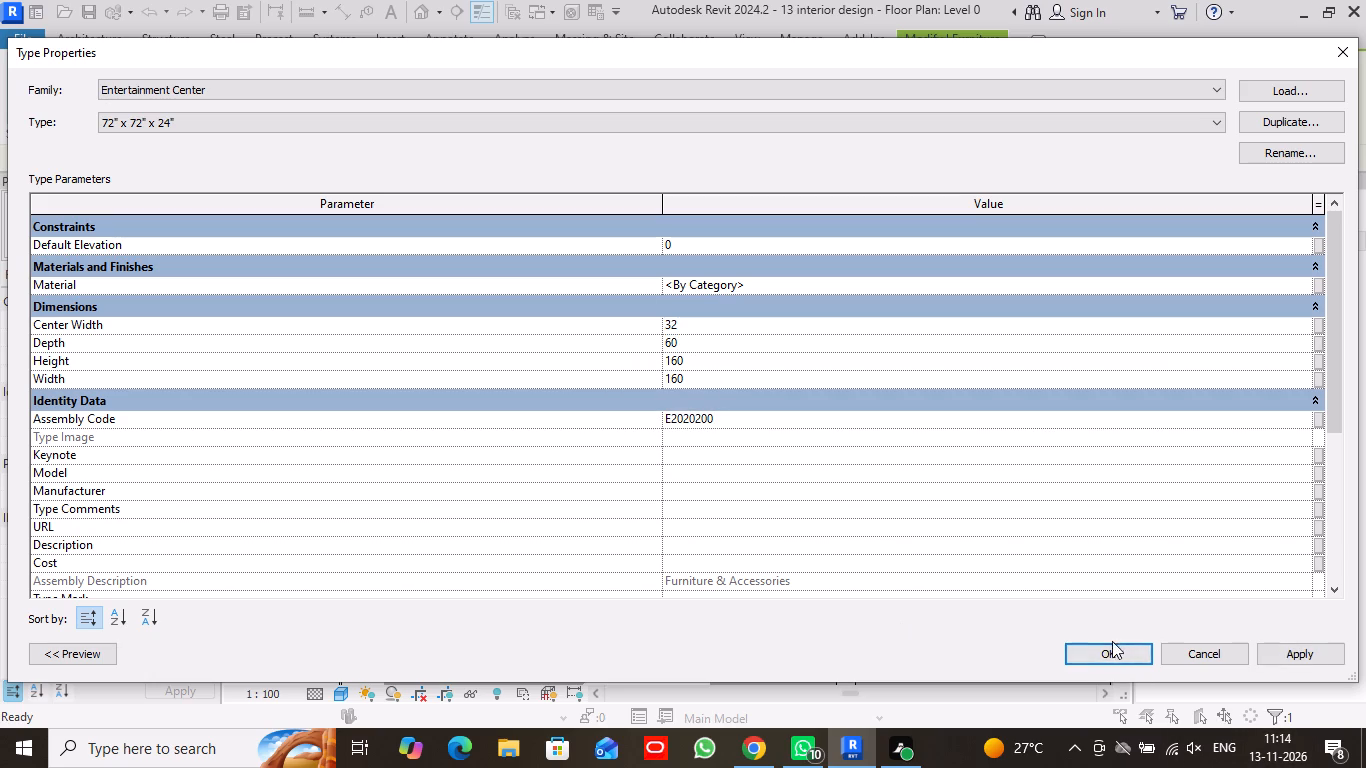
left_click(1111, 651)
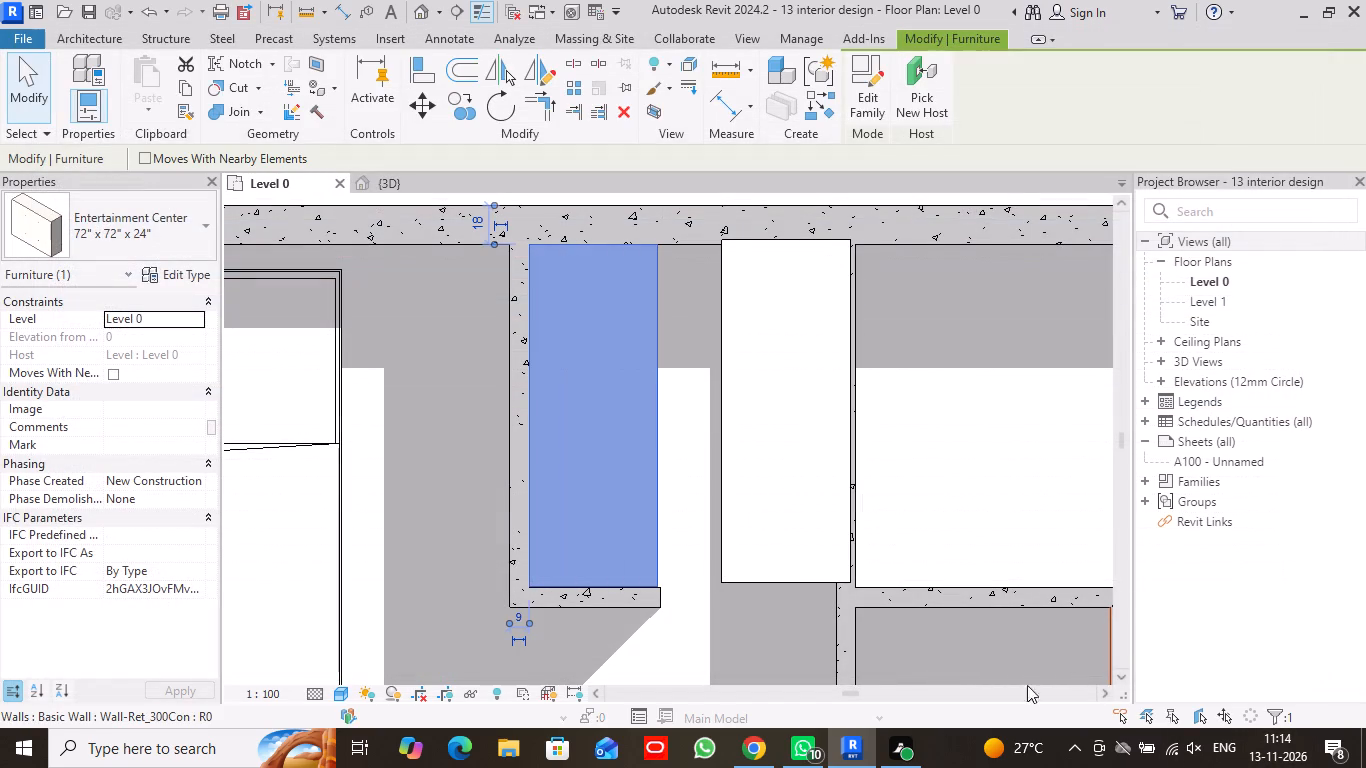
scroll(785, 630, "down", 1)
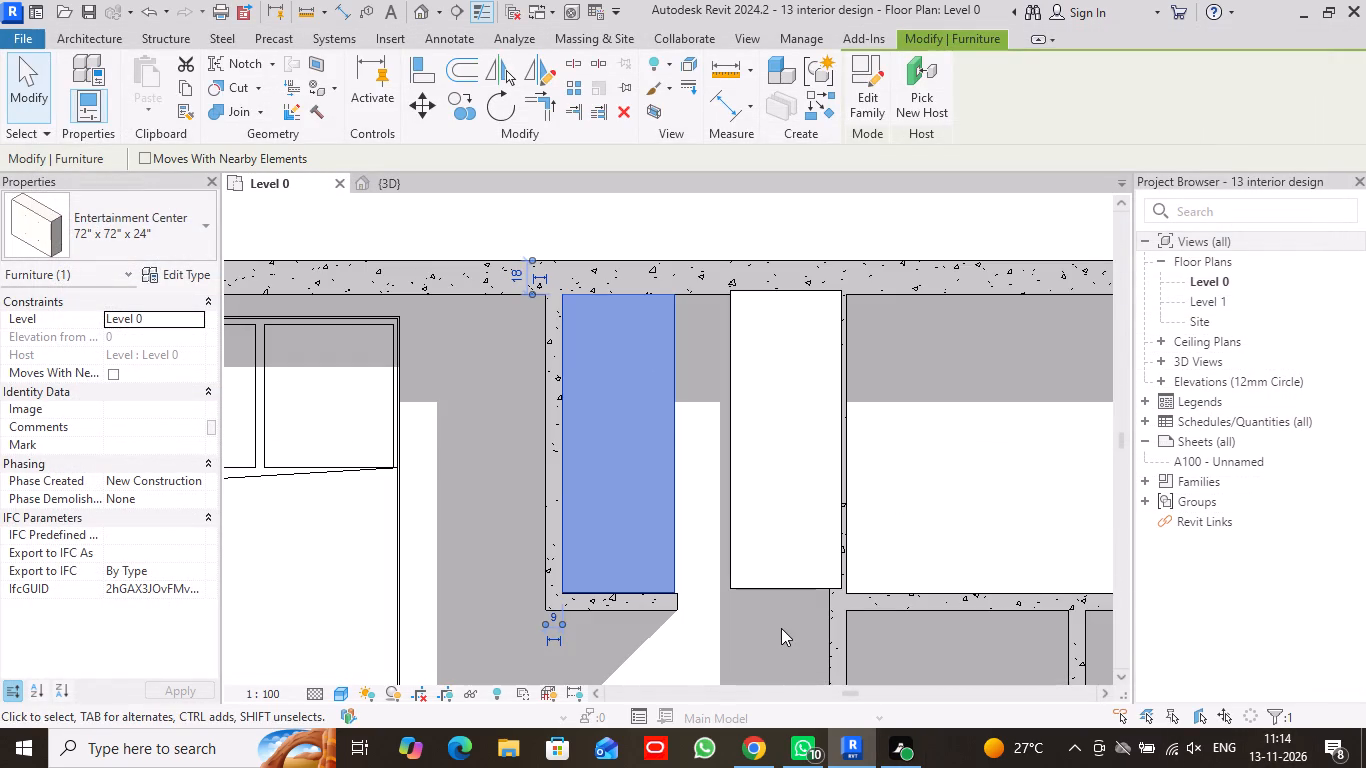
Nudge the farther entertainment center 6 inches toward the nearer one and 2 inches down, clear of the partition and outer wall.
left_click(18, 97)
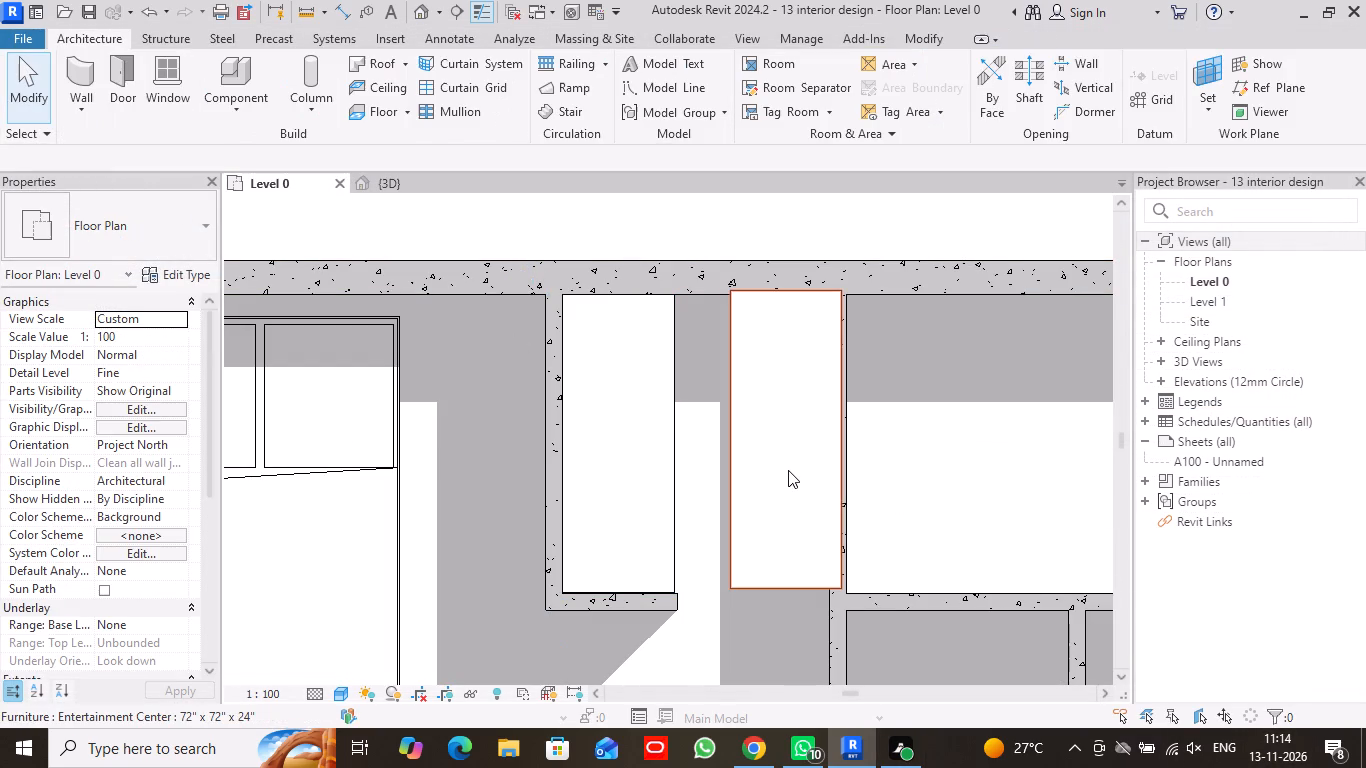
left_click(786, 478)
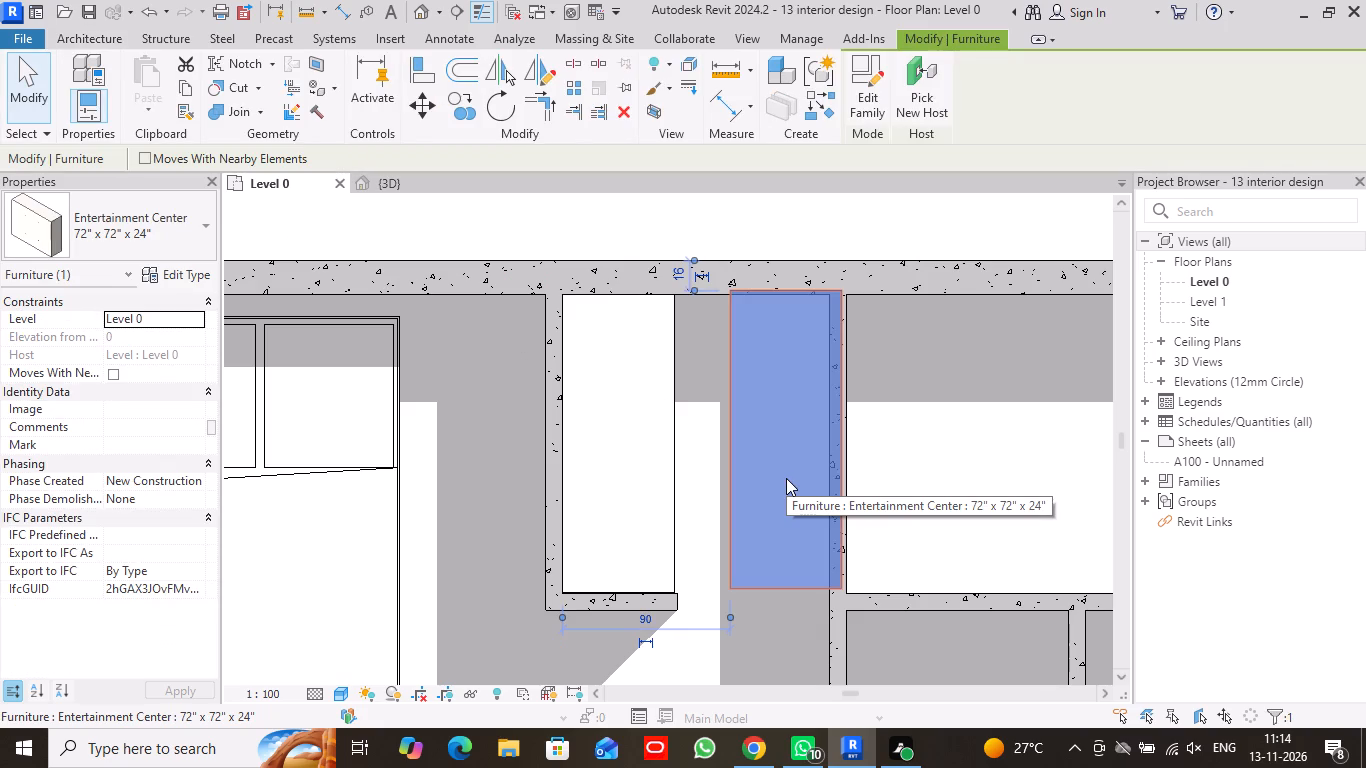
key("Left")
key("Left")
key("Left")
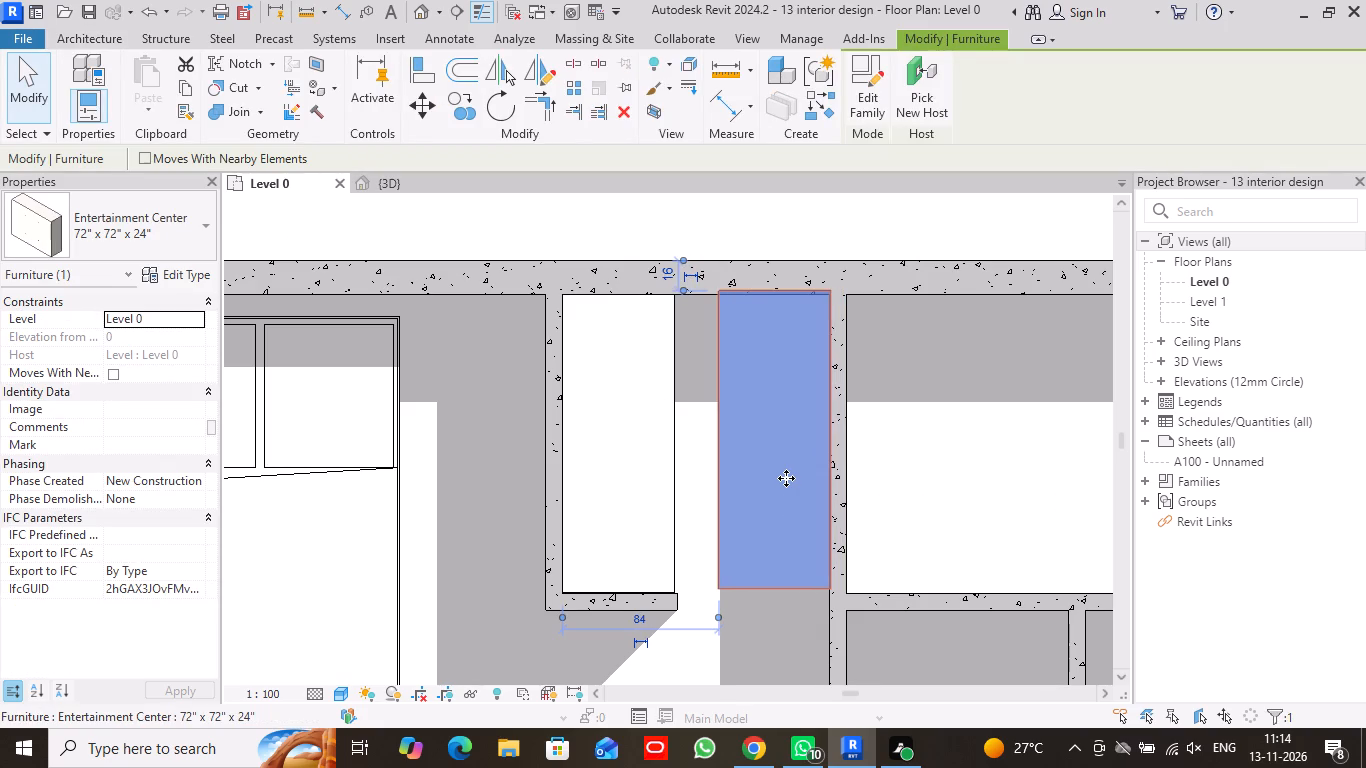
key("Down")
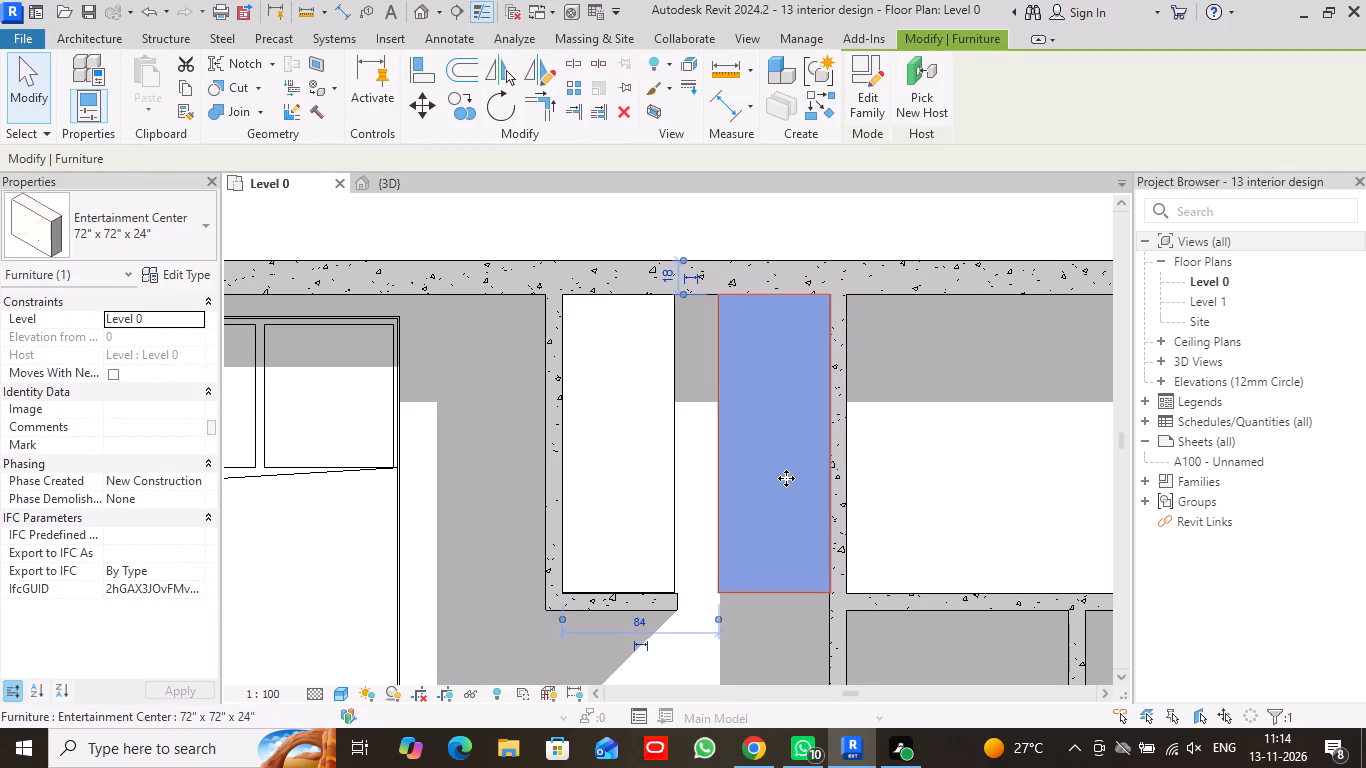
Set the Entertainment Center type's depth to 50 inches.
scroll(739, 679, "down", 1)
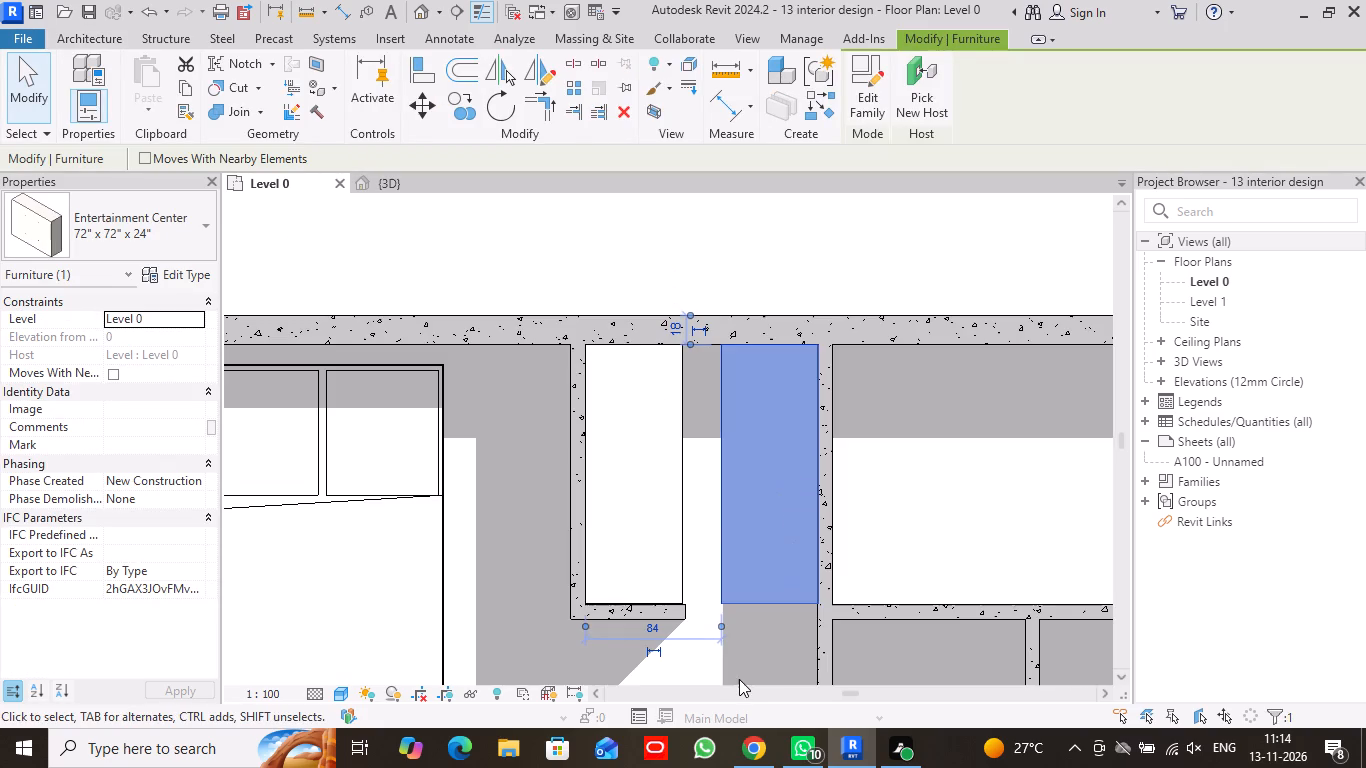
left_click(633, 483)
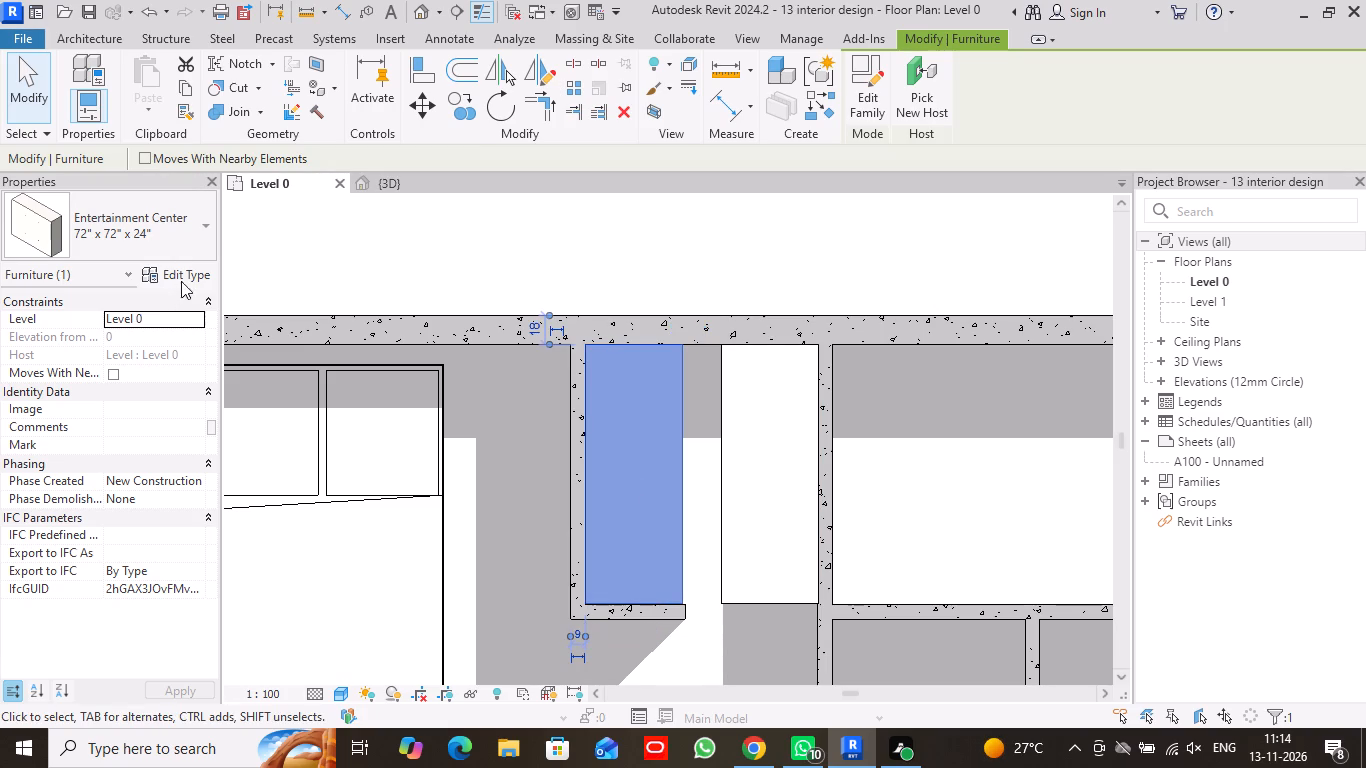
left_click(185, 273)
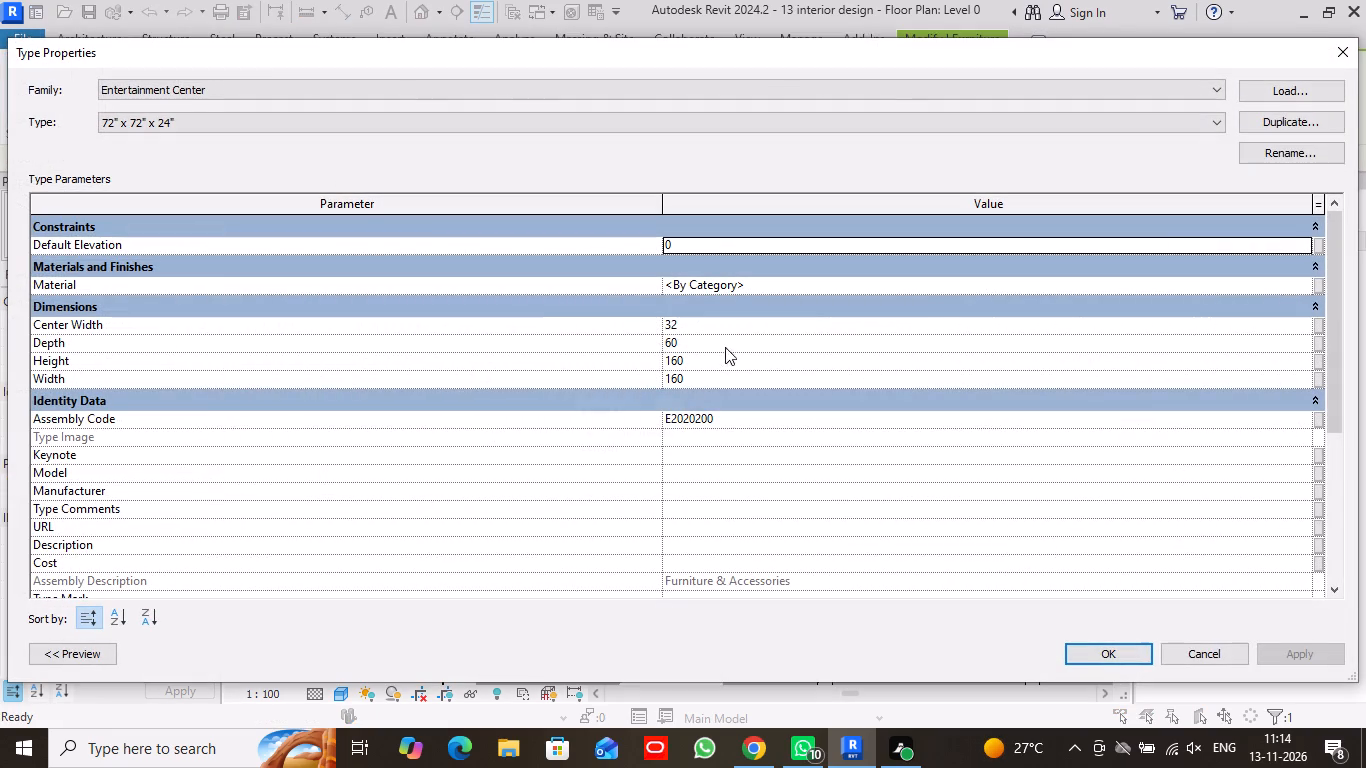
left_click(700, 340)
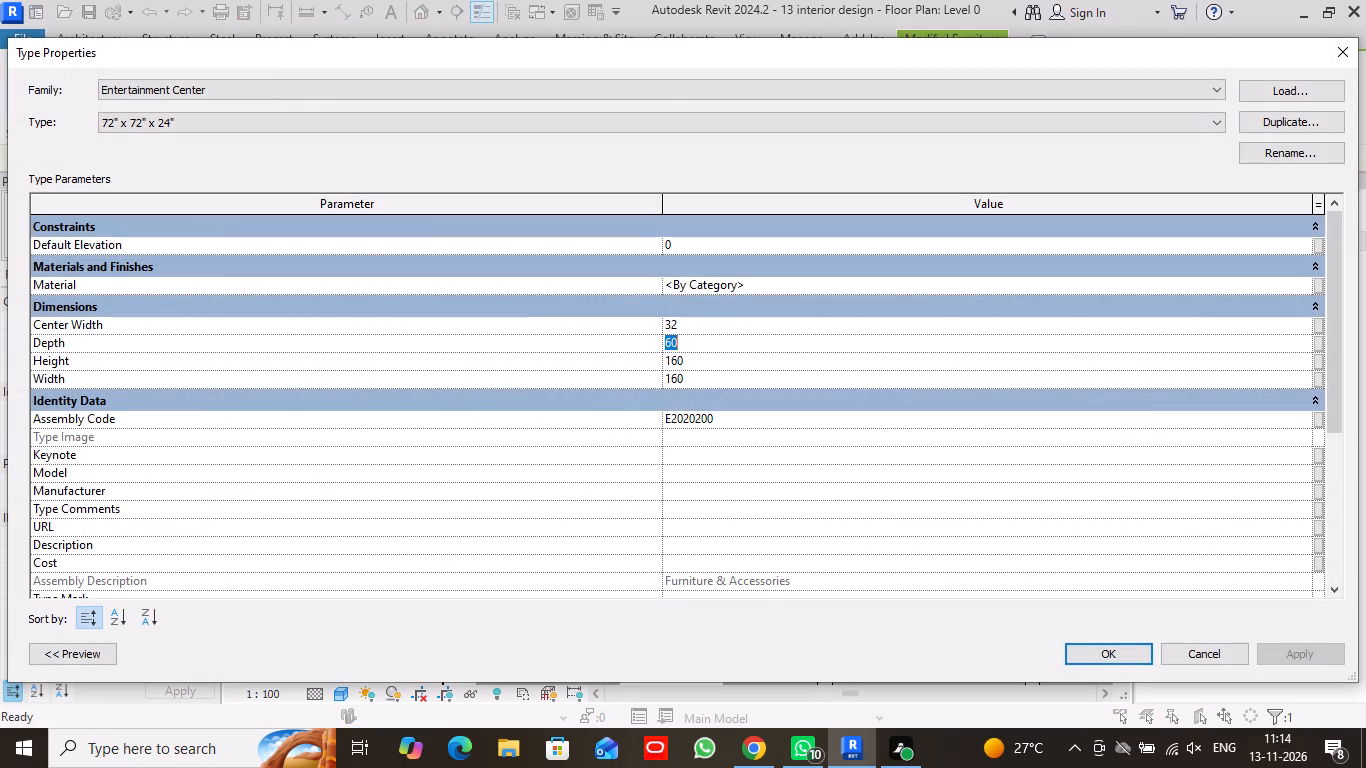
type("50")
key("space")
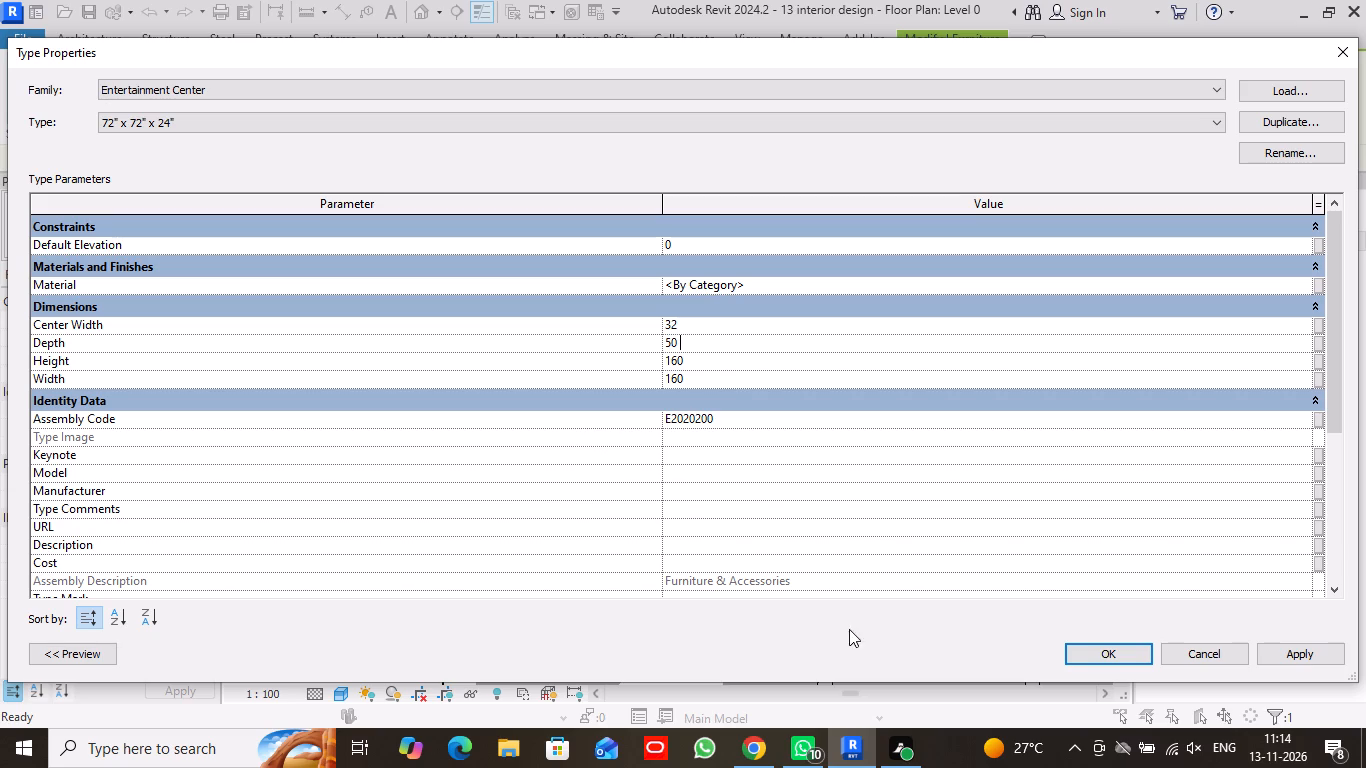
left_click(1080, 649)
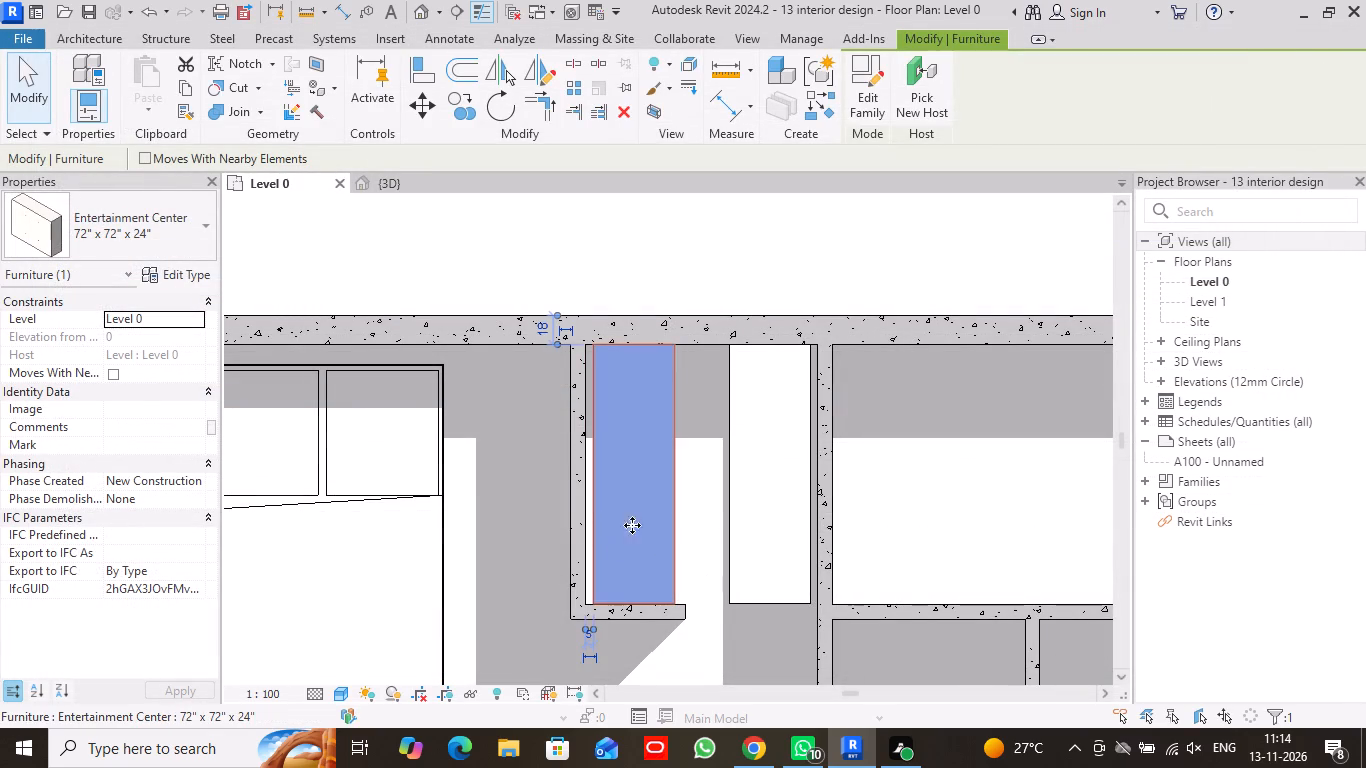
Nudge the nearer entertainment center sideways until it sits against the L-shaped partition's long segment.
key("Left")
key("Left")
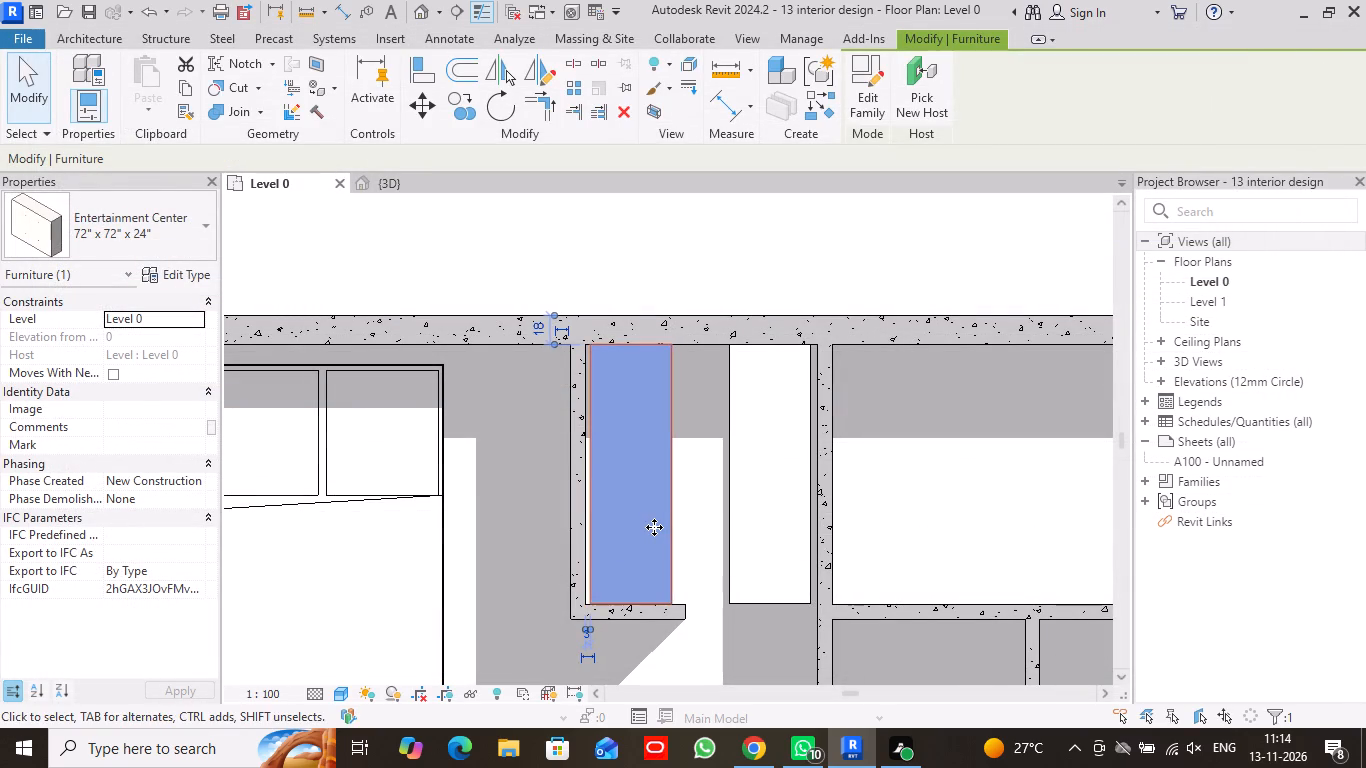
key("Left")
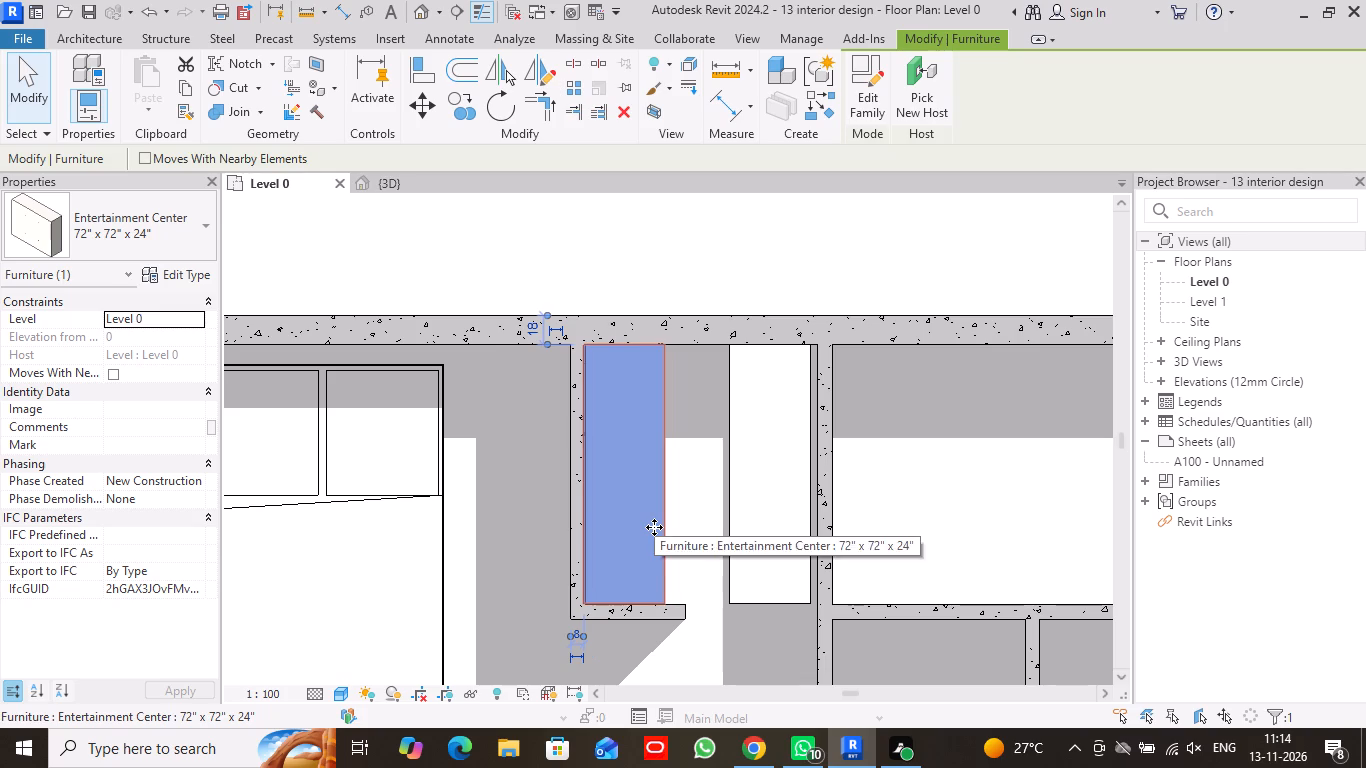
key("Right")
Nudge the farther entertainment center against the opposite partition, 93 inches from the nearer unit's matching edge.
left_click(789, 503)
key("Right")
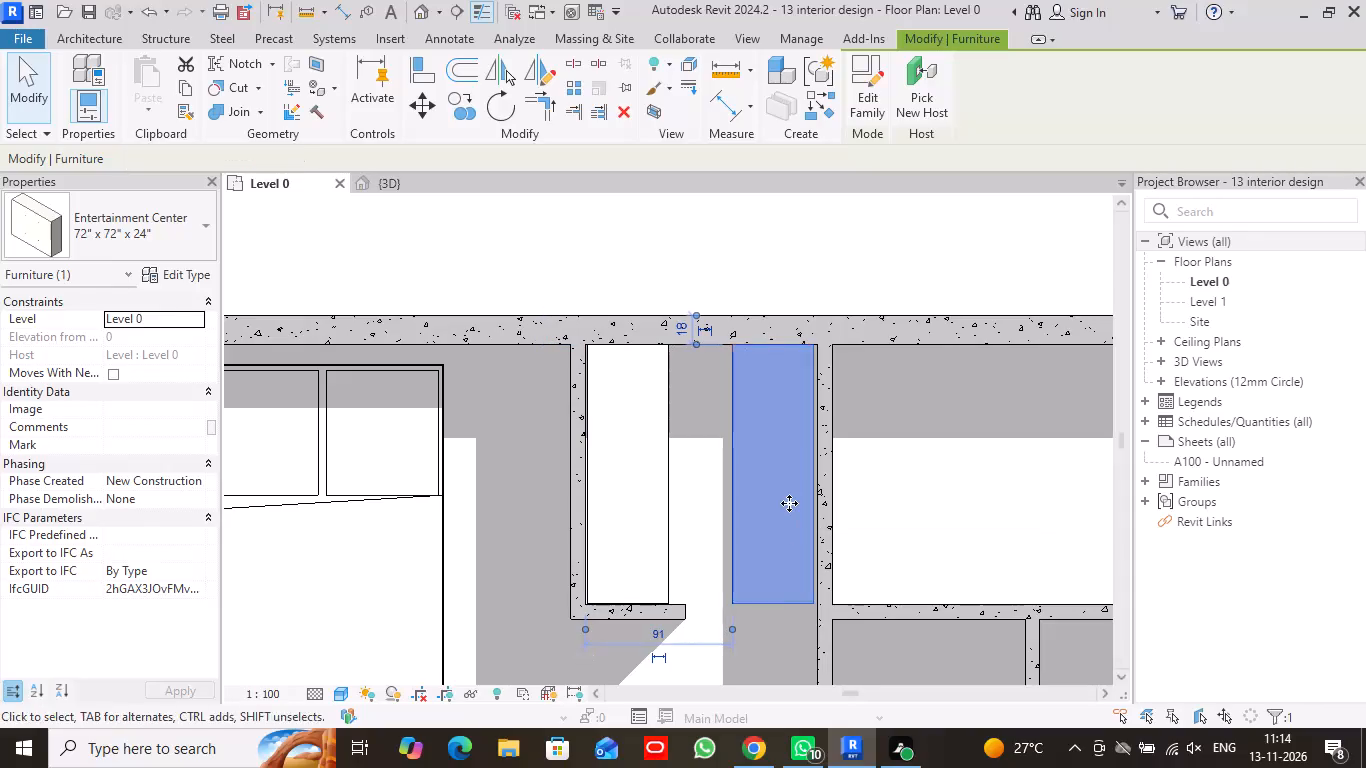
key("Right")
scroll(742, 655, "down", 2)
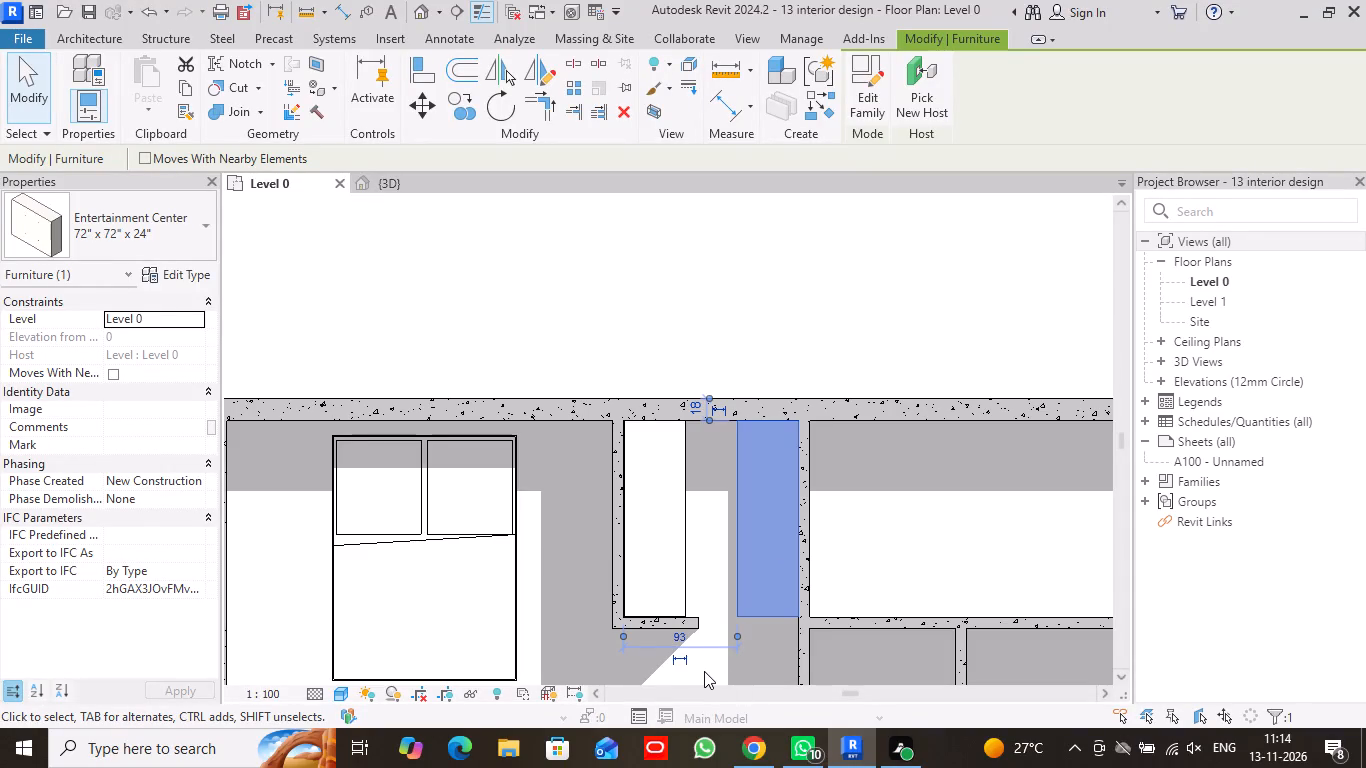
left_click(19, 101)
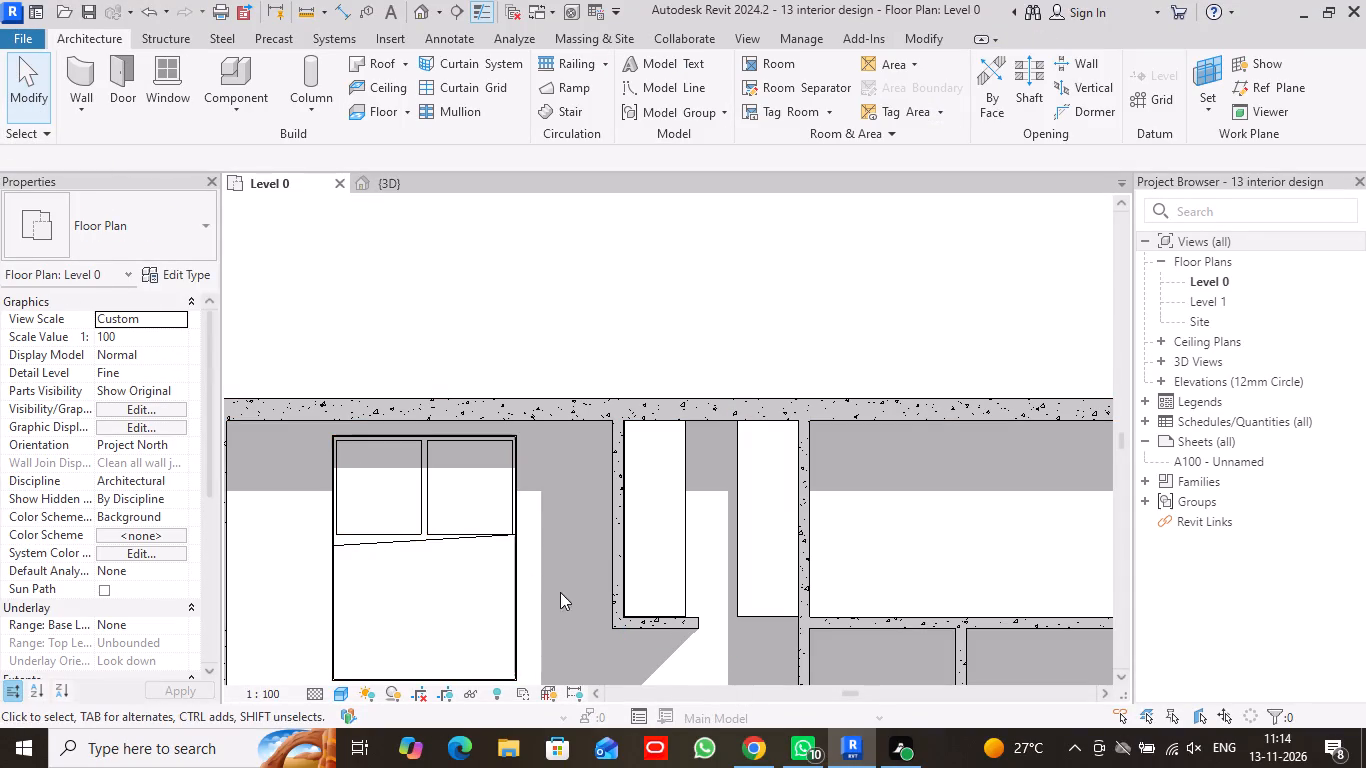
Shorten the L-shaped partition's short segment to 56 inches, ending it near the adjacent entertainment center's edge.
middle_click_drag(566, 613, 551, 514)
scroll(640, 557, "up", 4)
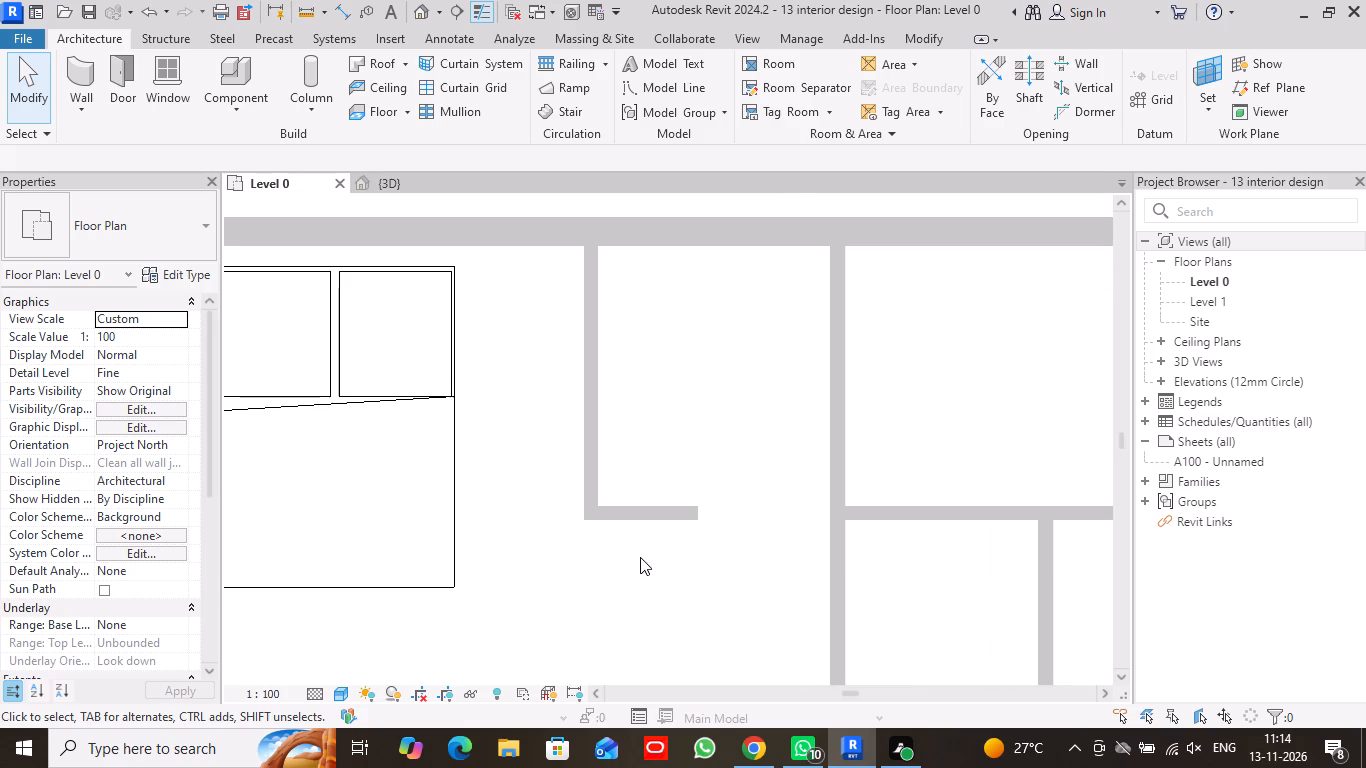
left_click(686, 502)
scroll(710, 495, "up", 3)
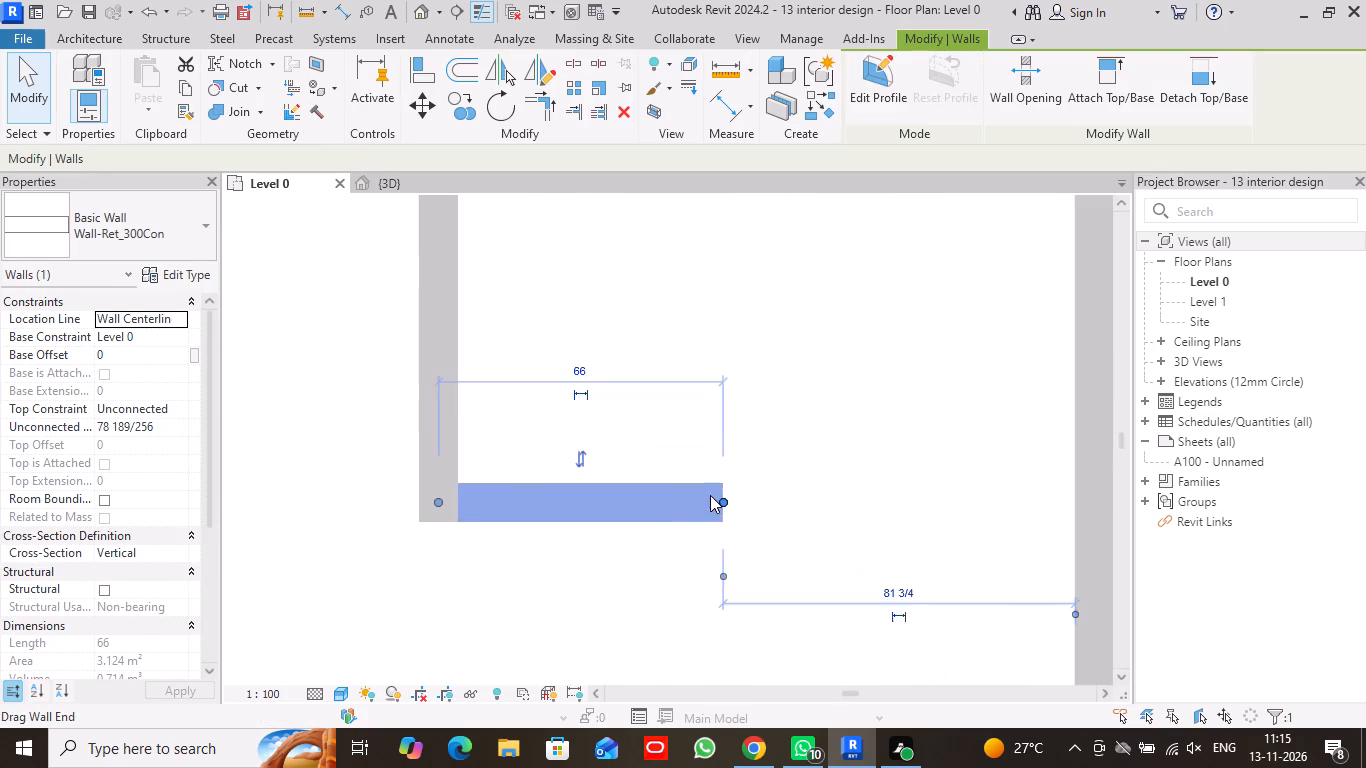
scroll(710, 495, "up", 6)
left_click_drag(732, 504, 656, 496)
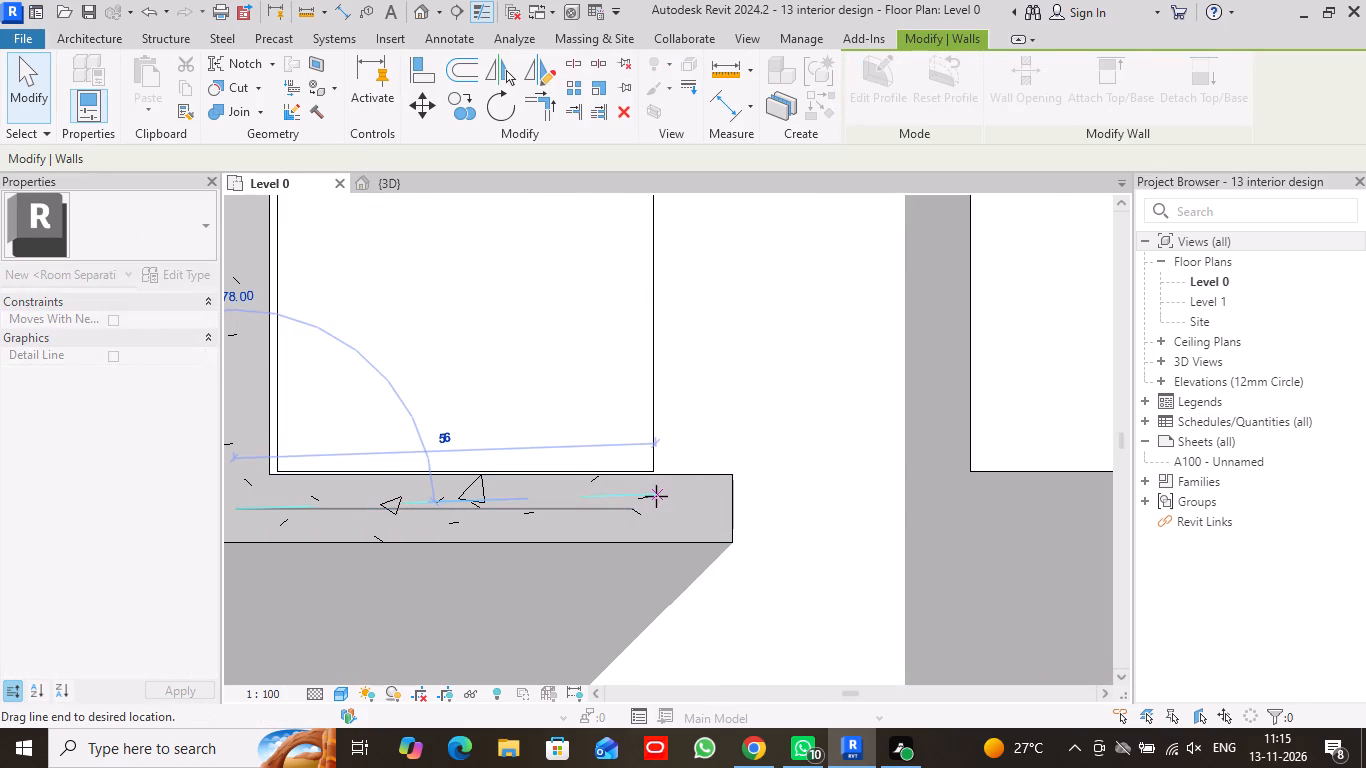
left_click_drag(656, 496, 653, 504)
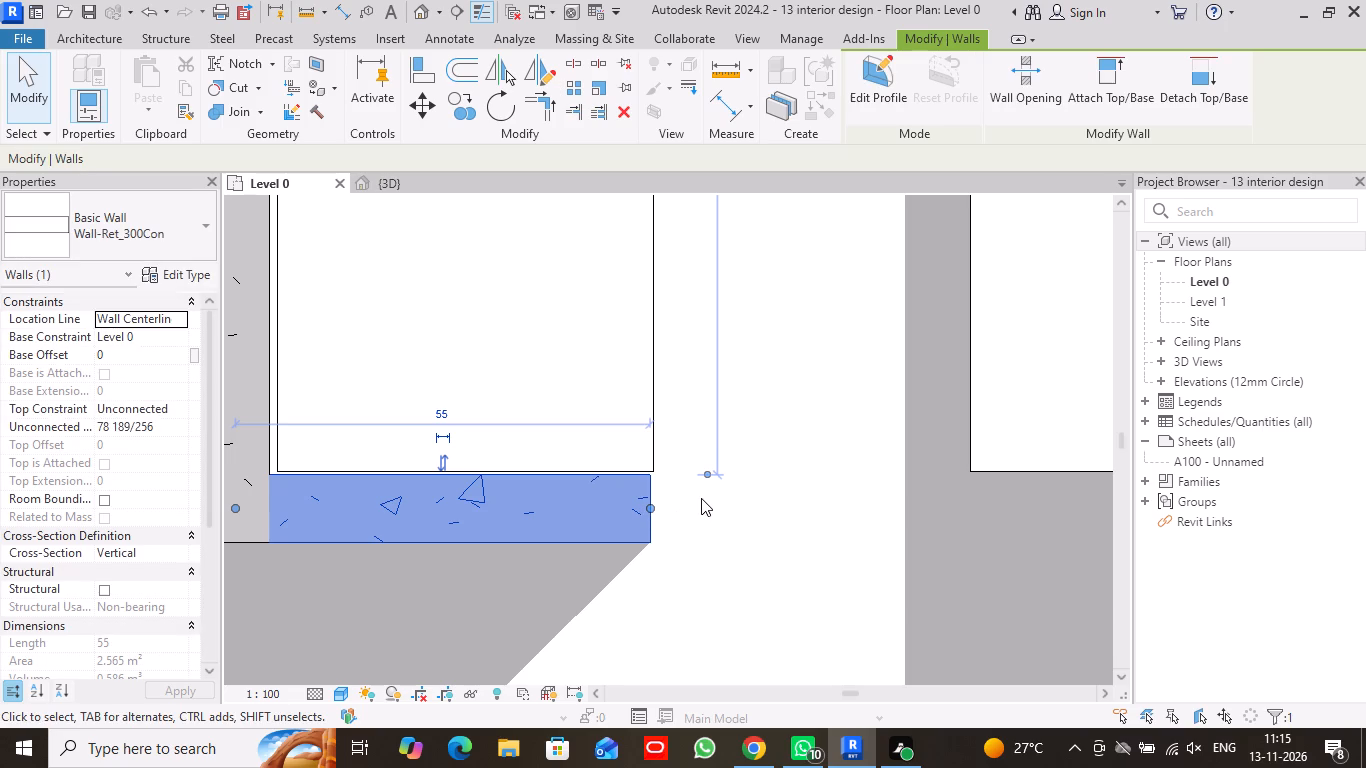
scroll(694, 500, "down", 3)
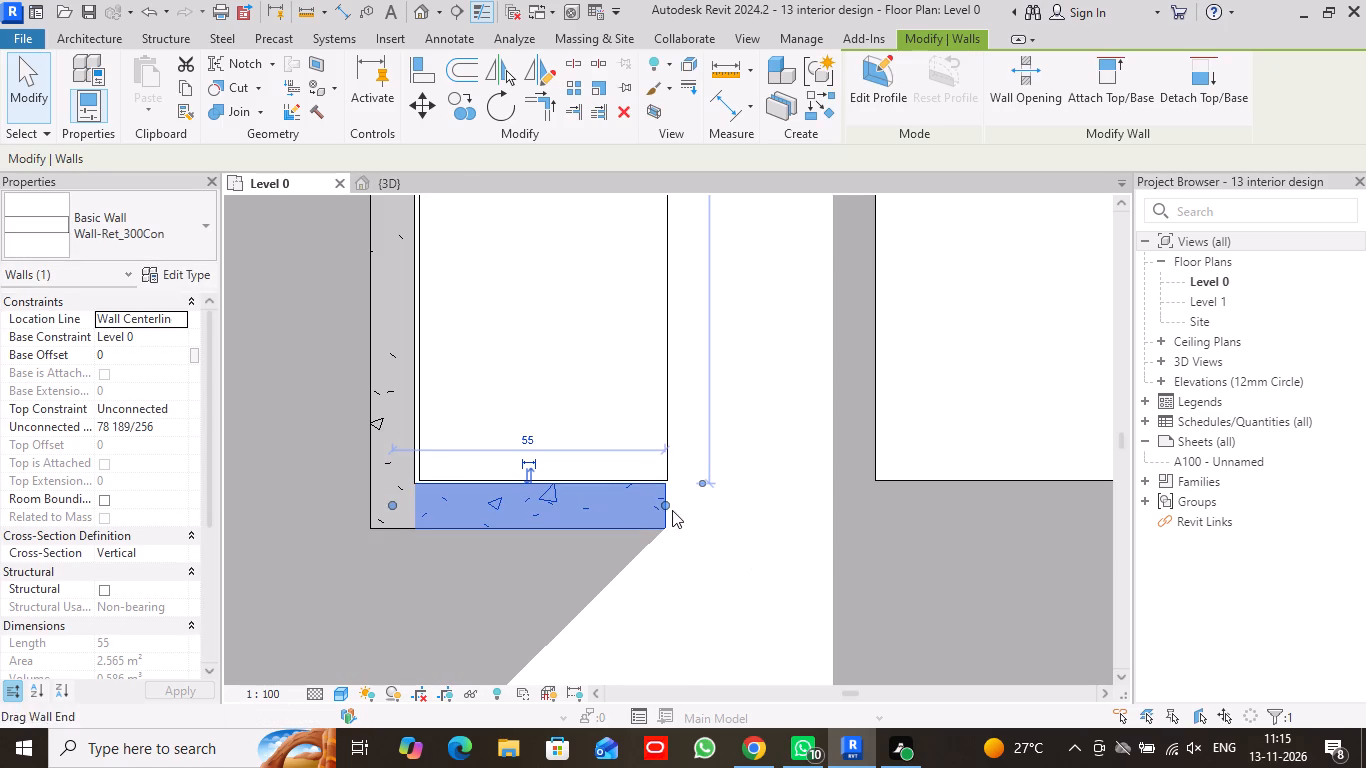
scroll(665, 508, "up", 6)
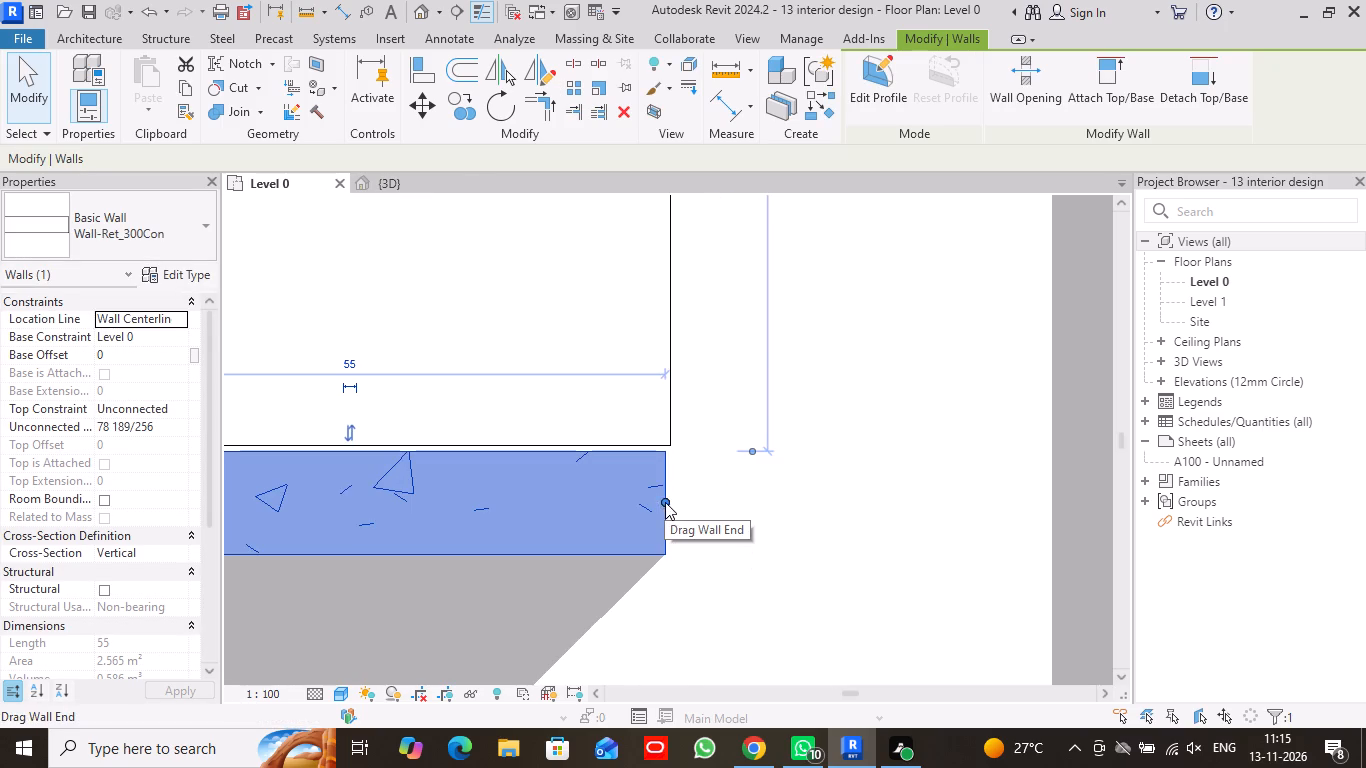
left_click_drag(665, 501, 677, 501)
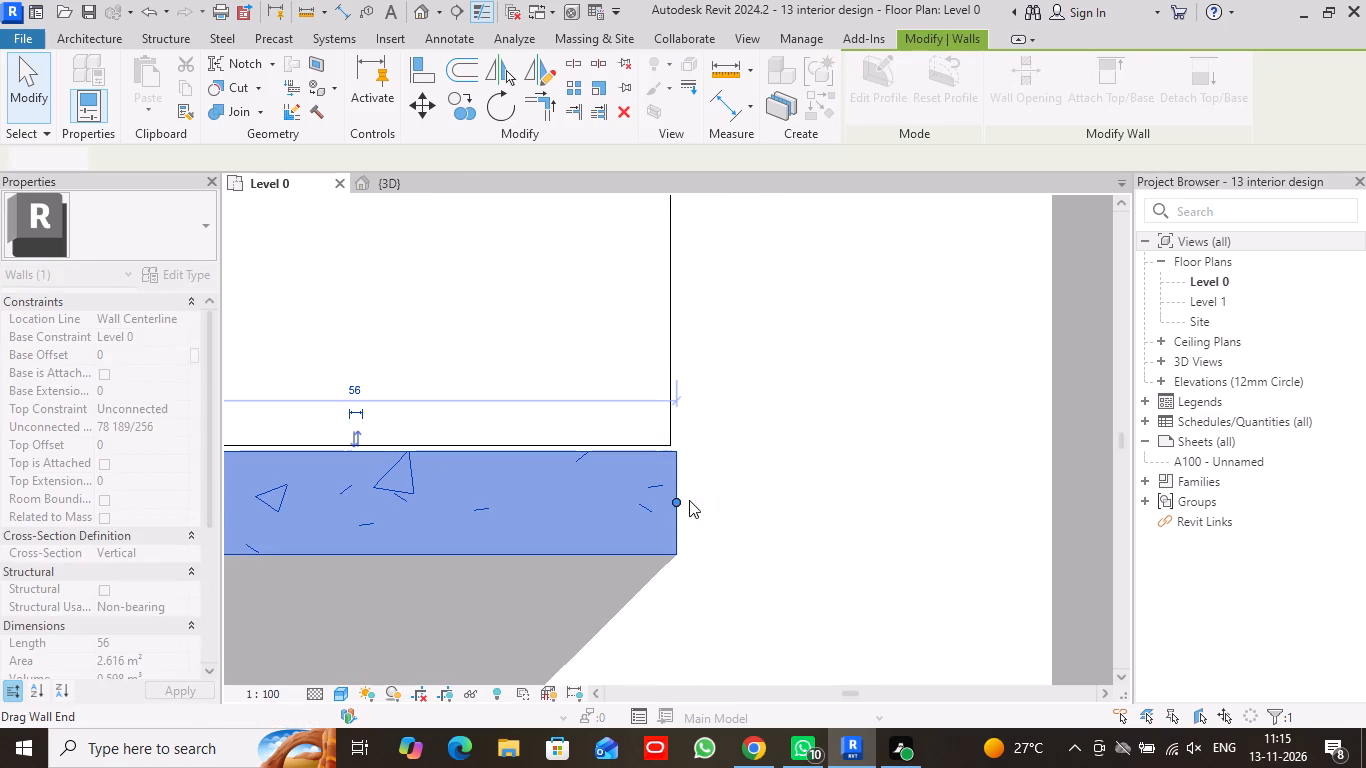
left_click(42, 90)
Examine the entertainment centers' height against the outer wall and levels in the 3D model's right-side view.
scroll(653, 474, "down", 4)
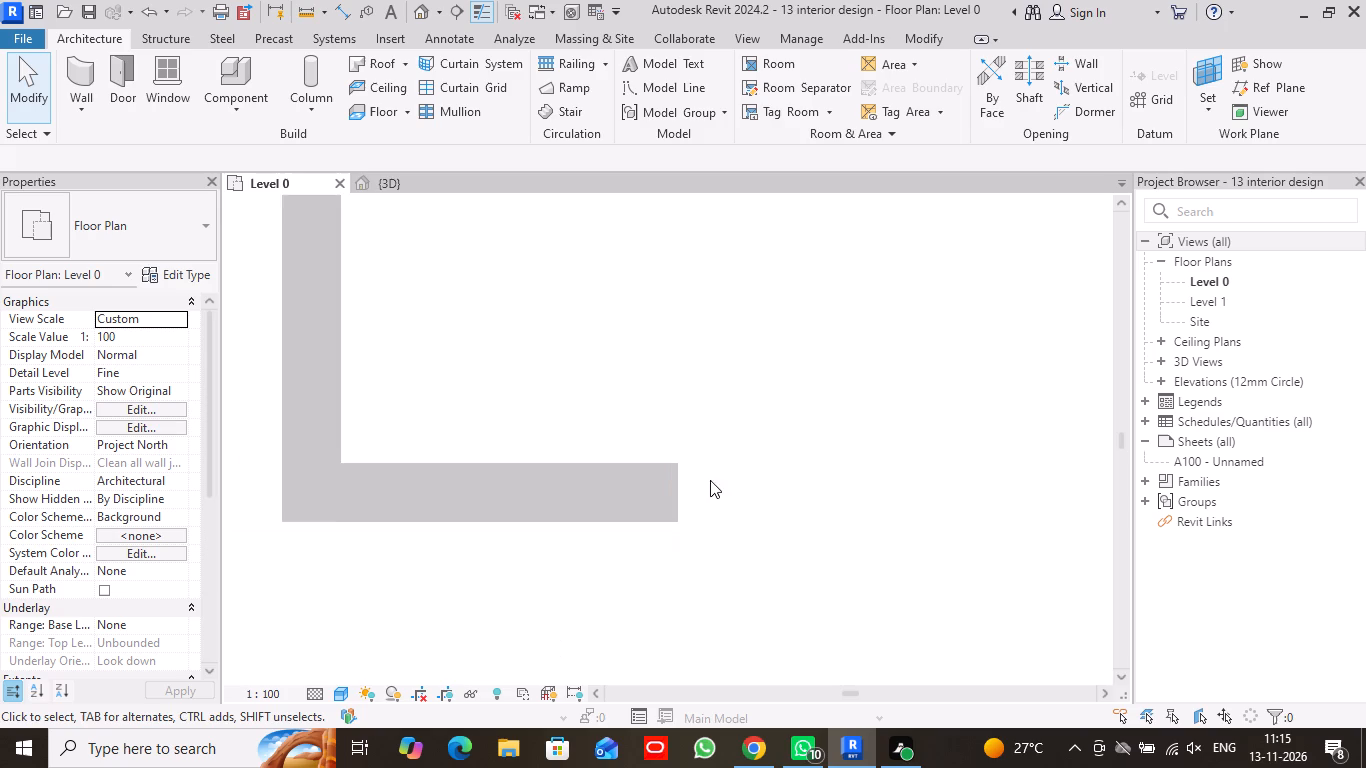
scroll(710, 480, "down", 6)
middle_click_drag(804, 456, 663, 576)
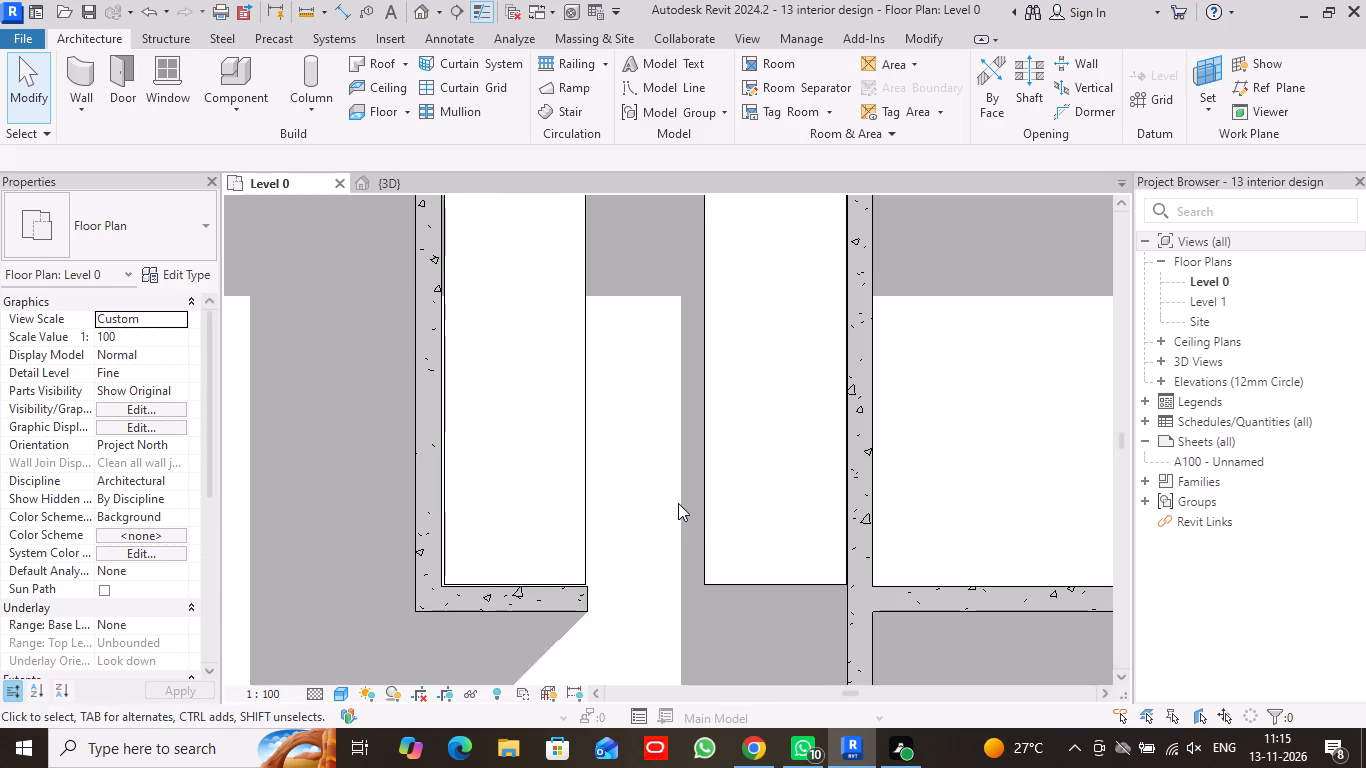
scroll(678, 503, "down", 8)
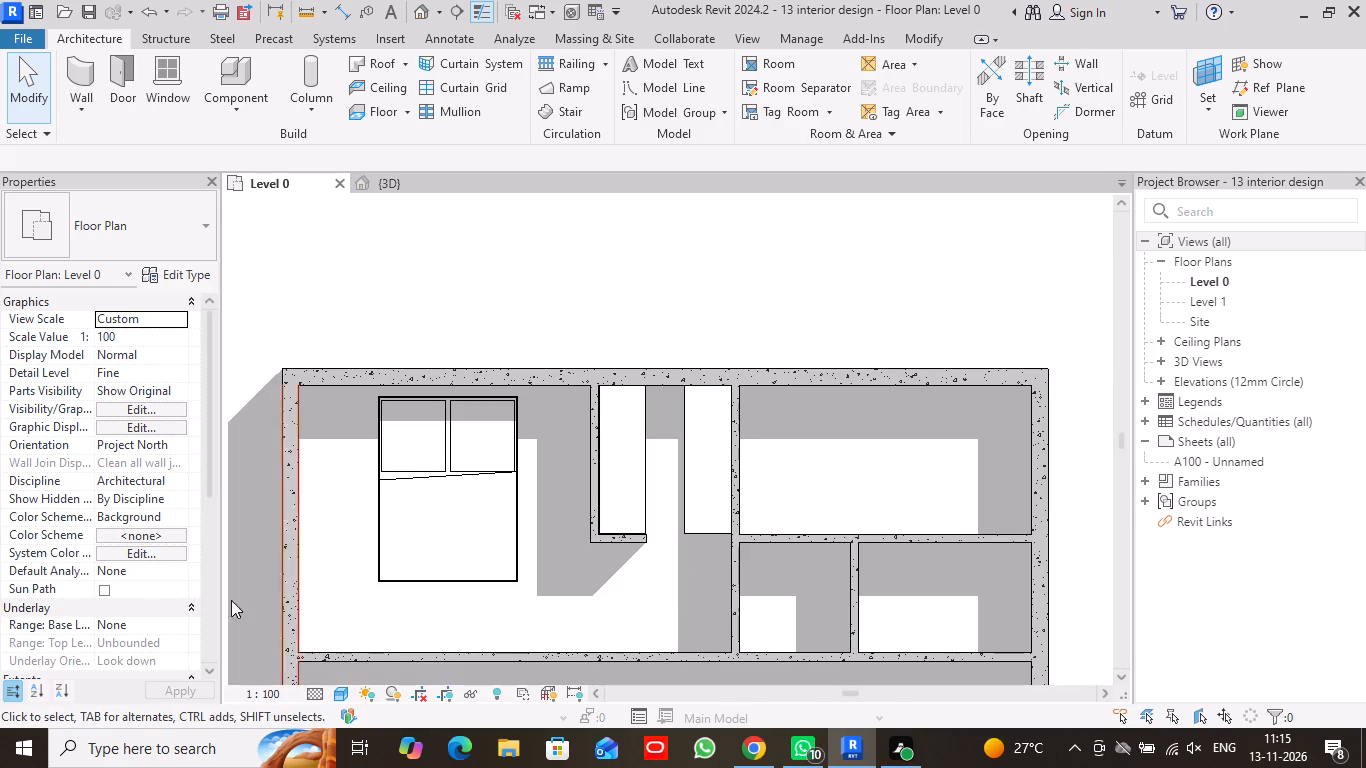
left_click(383, 184)
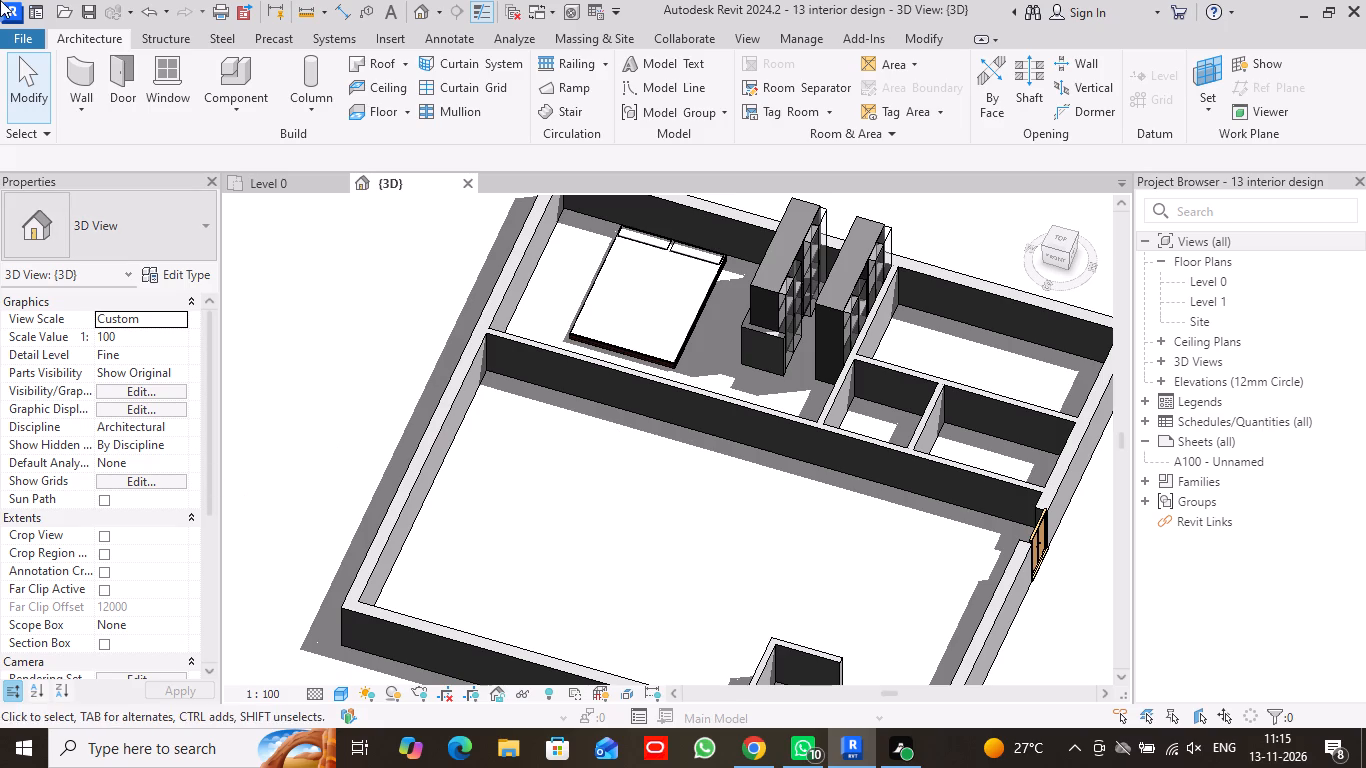
left_click(1073, 254)
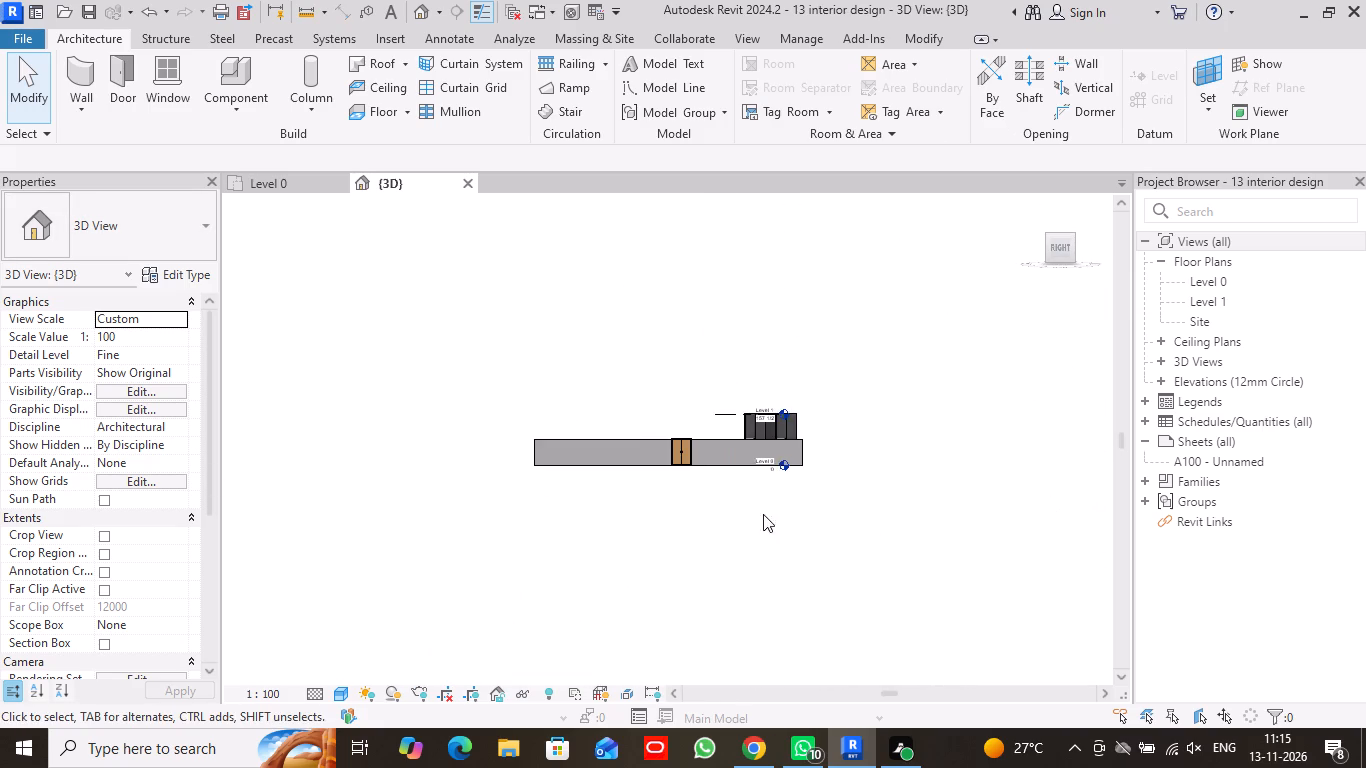
scroll(751, 495, "up", 13)
scroll(906, 442, "down", 2)
middle_click_drag(935, 438, 935, 439)
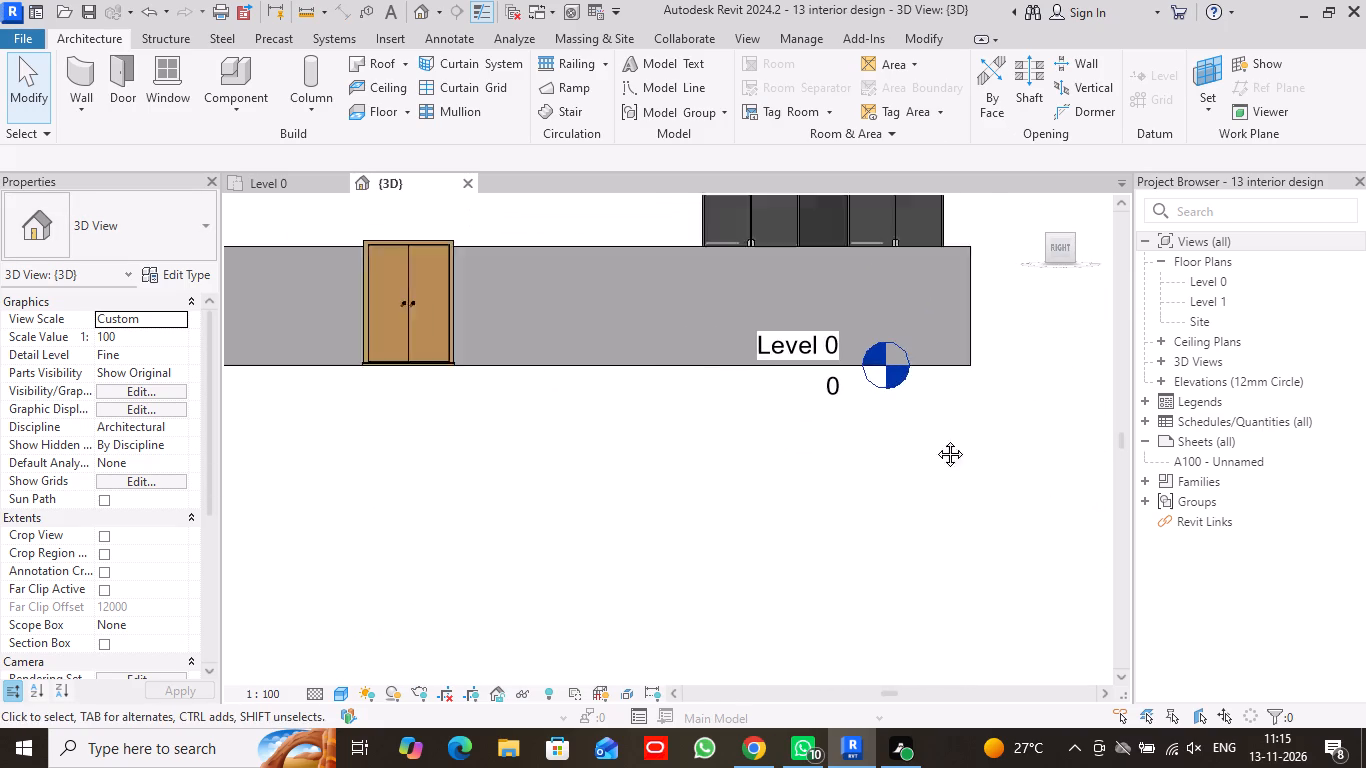
middle_click_drag(935, 439, 818, 584)
left_click(843, 433)
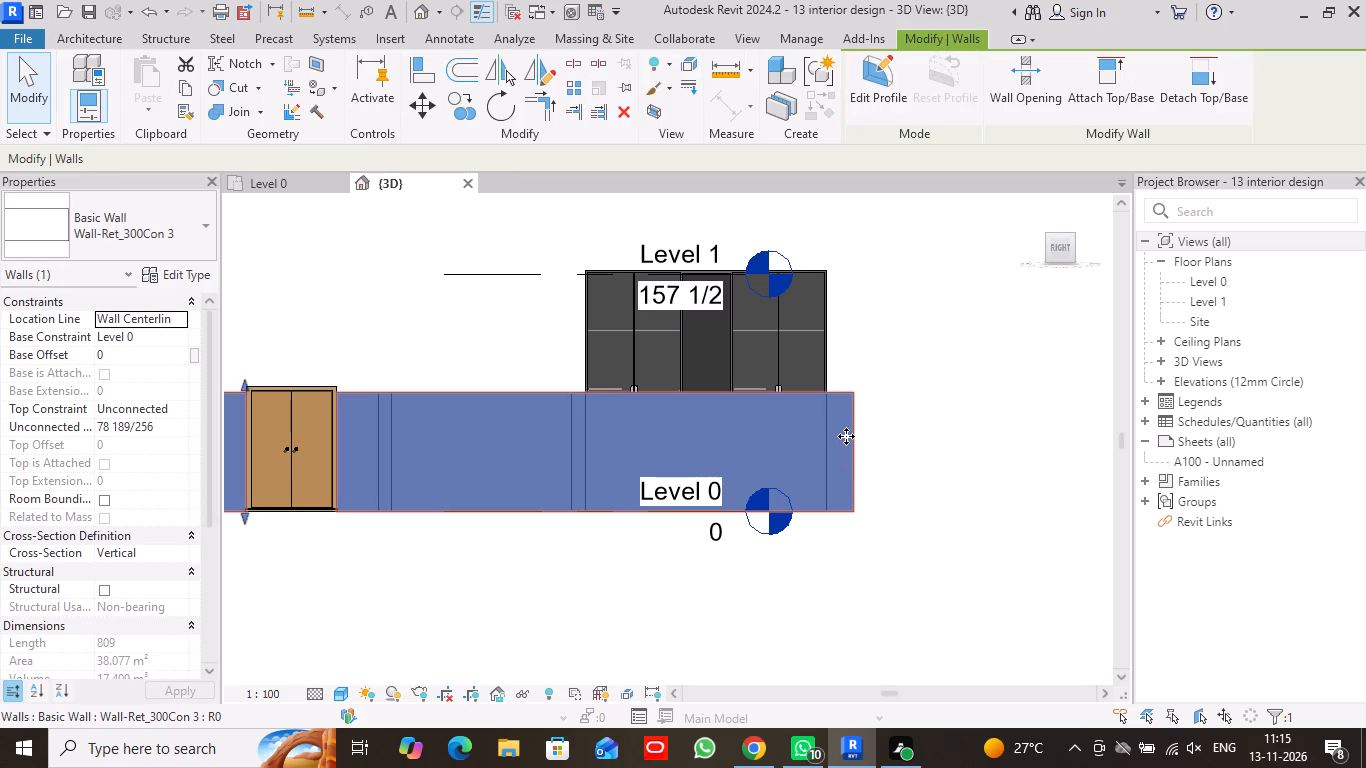
scroll(884, 452, "down", 3)
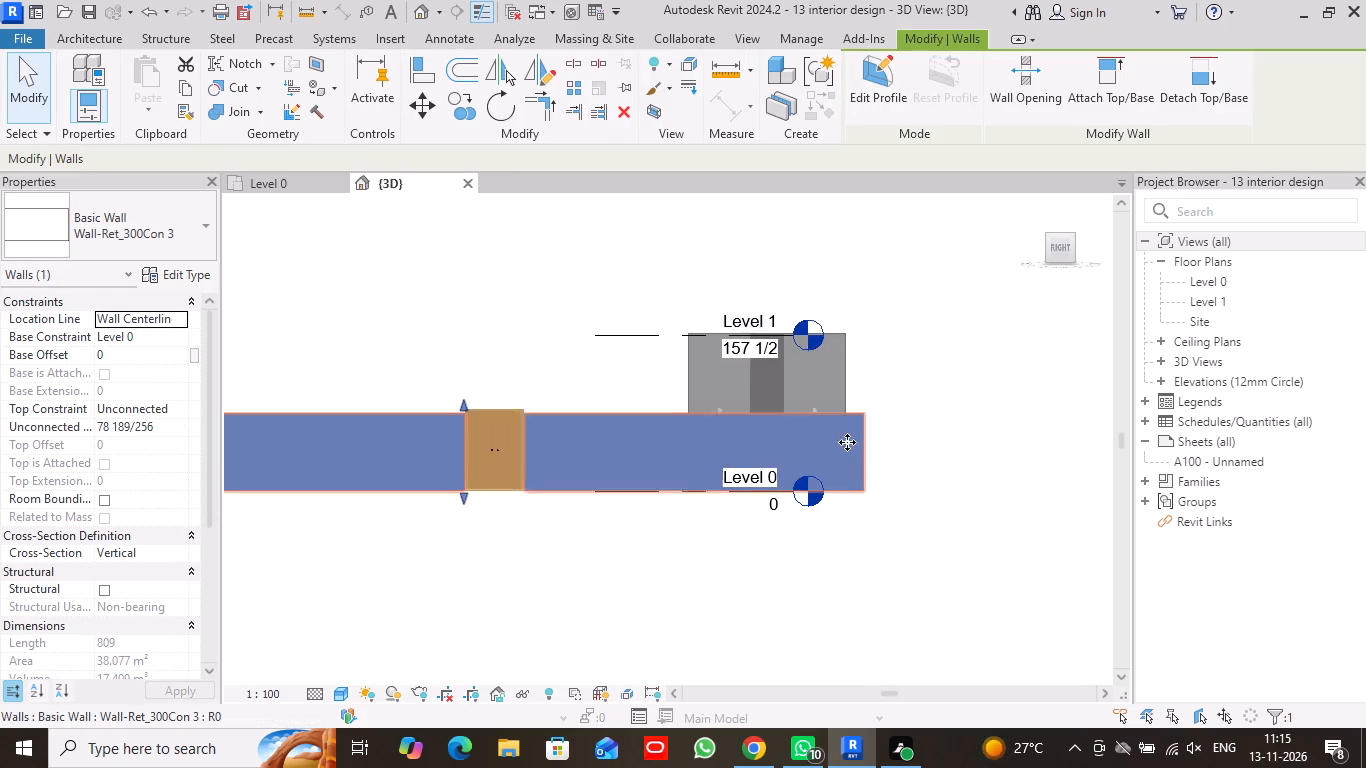
scroll(853, 409, "up", 5)
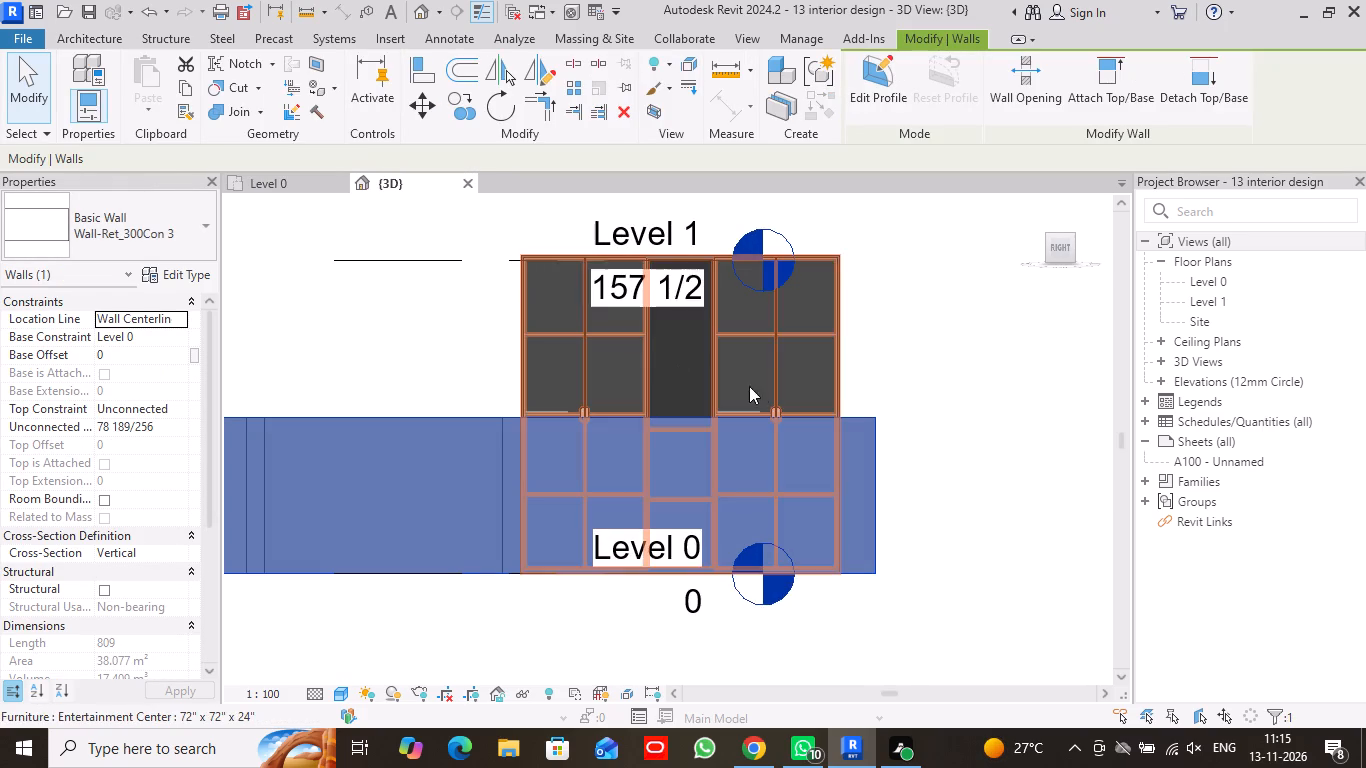
left_click(873, 416)
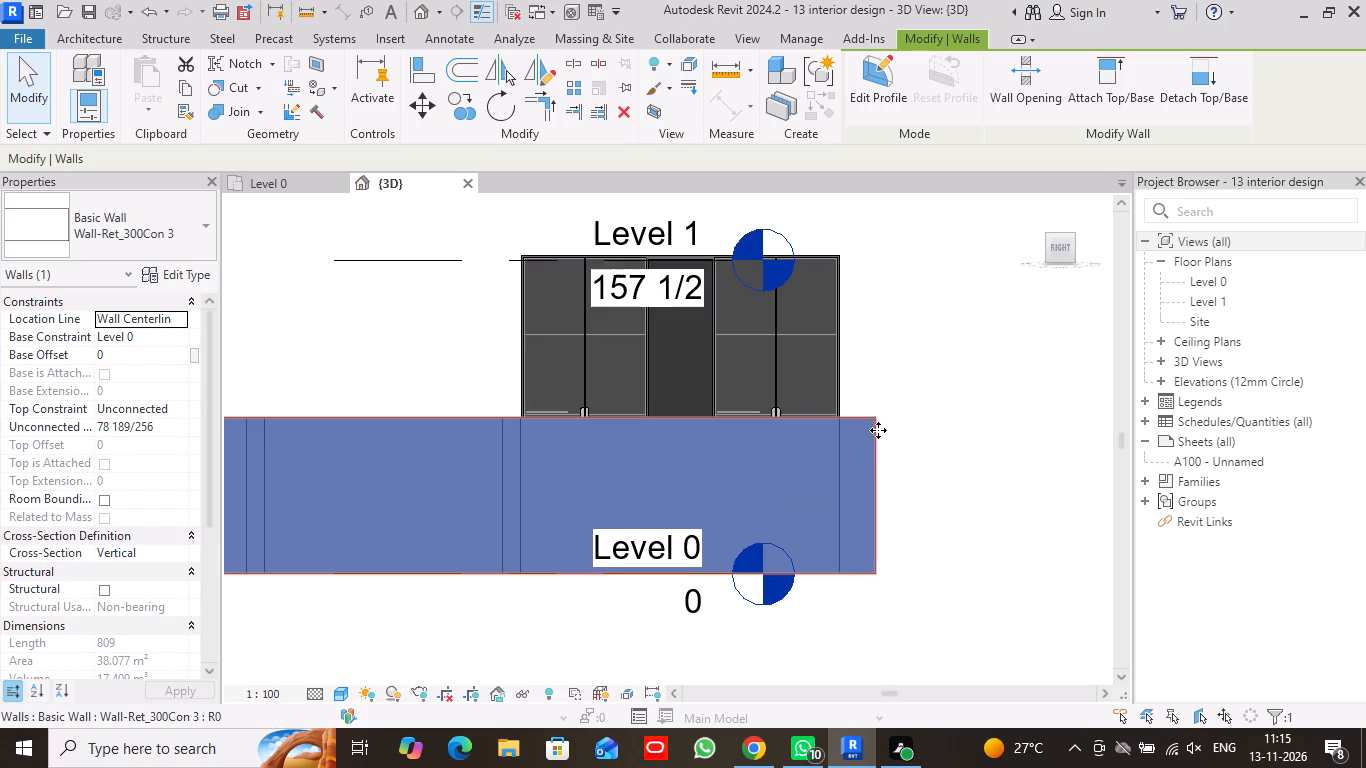
left_click(865, 441)
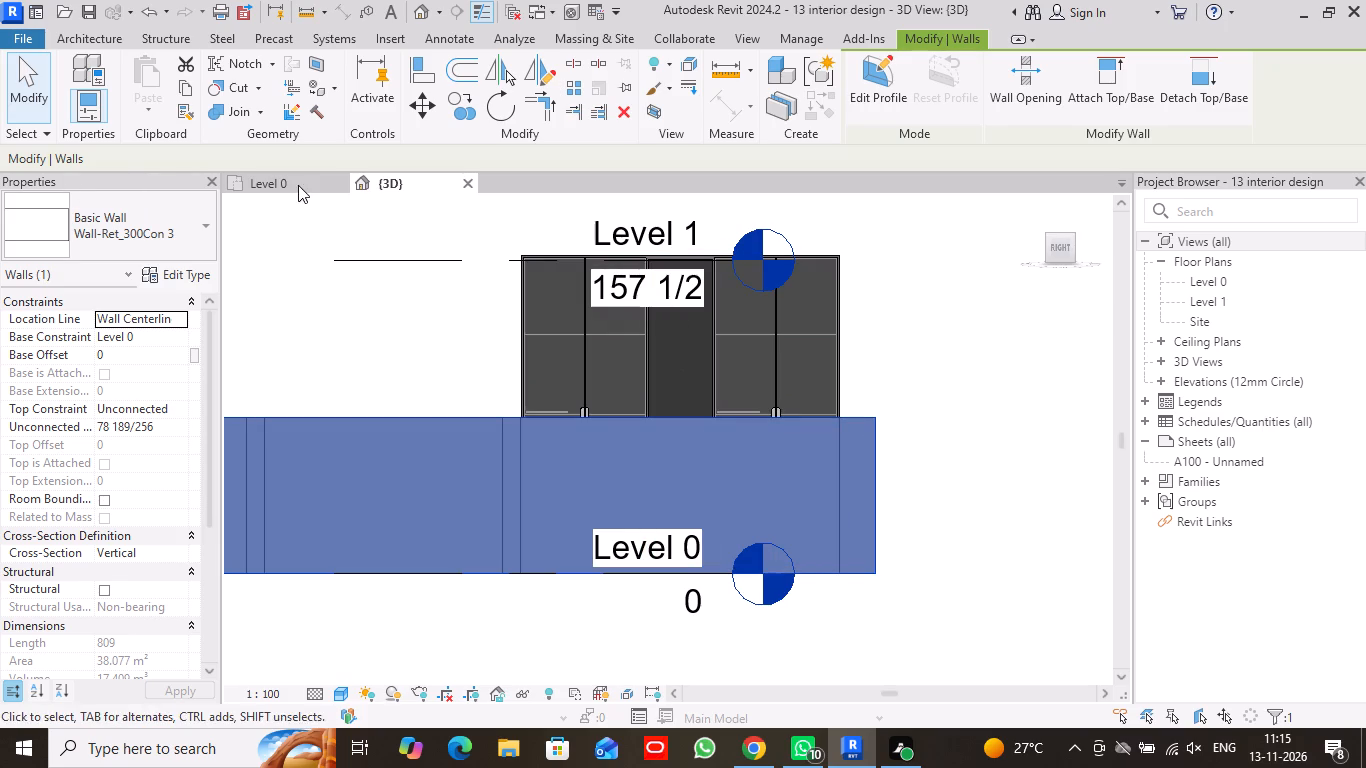
Review the type properties of the outer wall containing the double door from the Level 0 plan.
left_click(303, 182)
scroll(1045, 447, "down", 2)
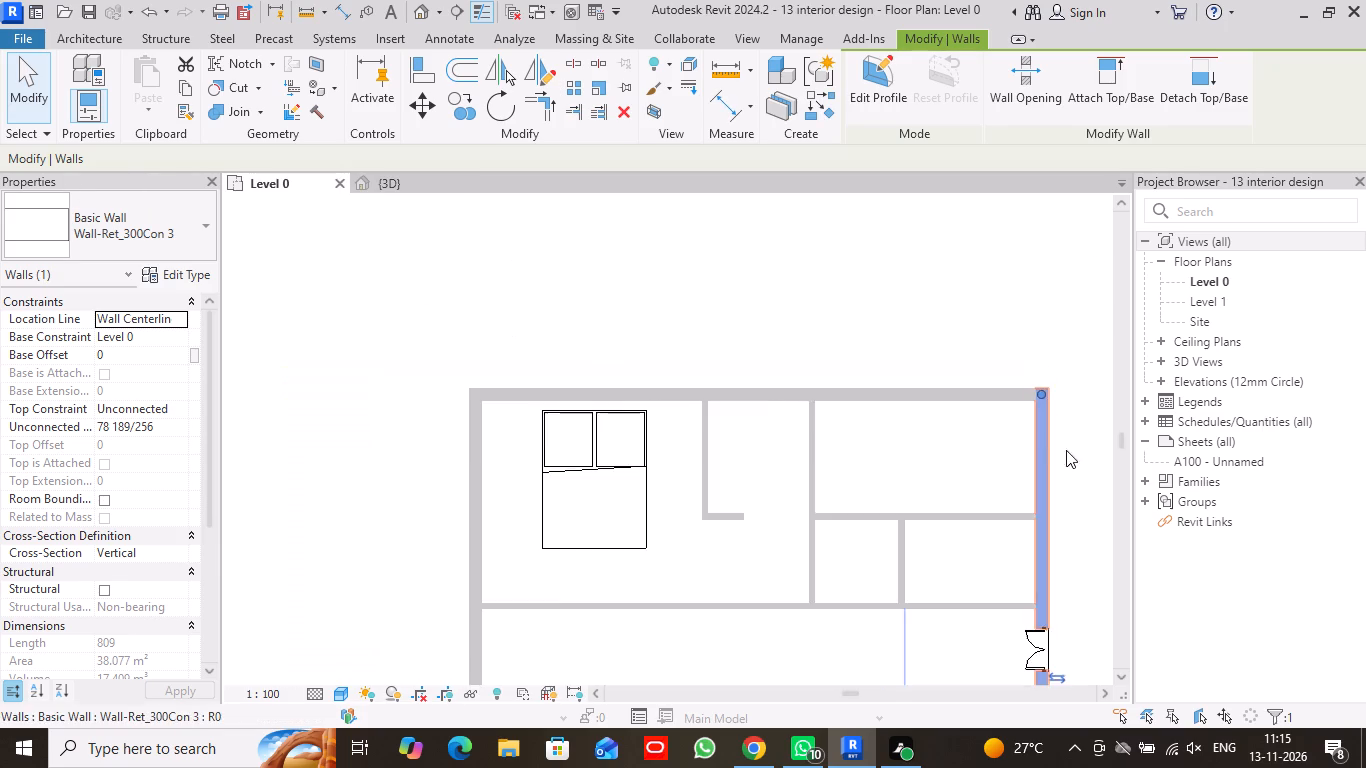
scroll(1082, 490, "down", 2)
middle_click_drag(1082, 490, 786, 355)
left_click(181, 272)
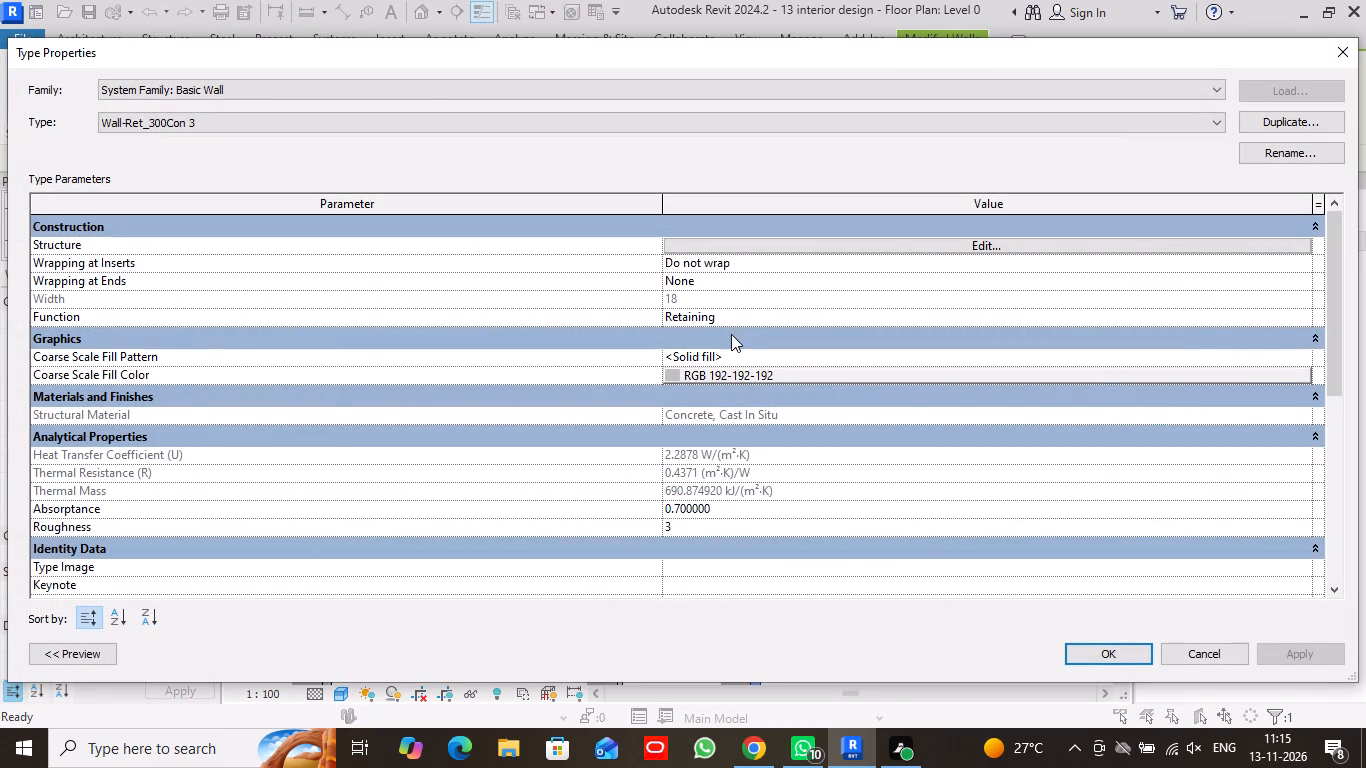
scroll(718, 464, "down", 3)
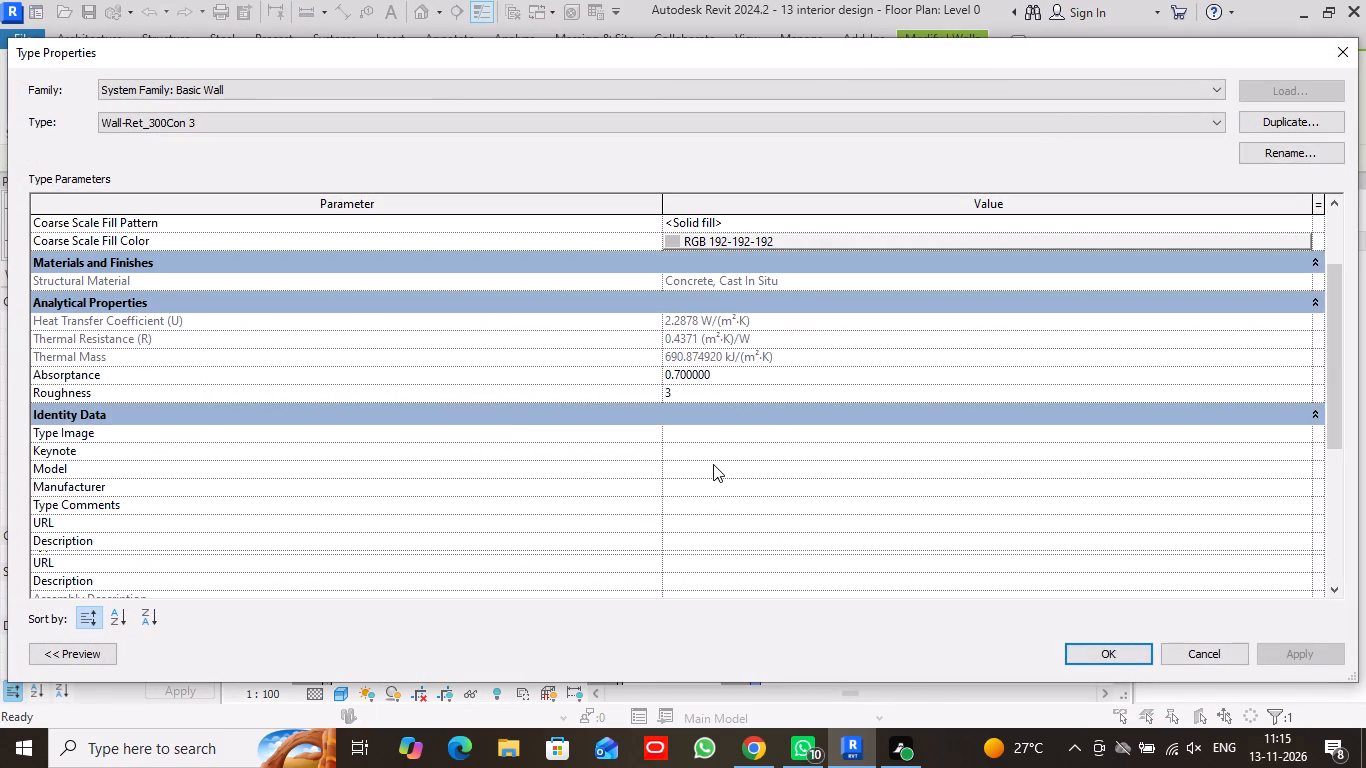
left_click(1333, 57)
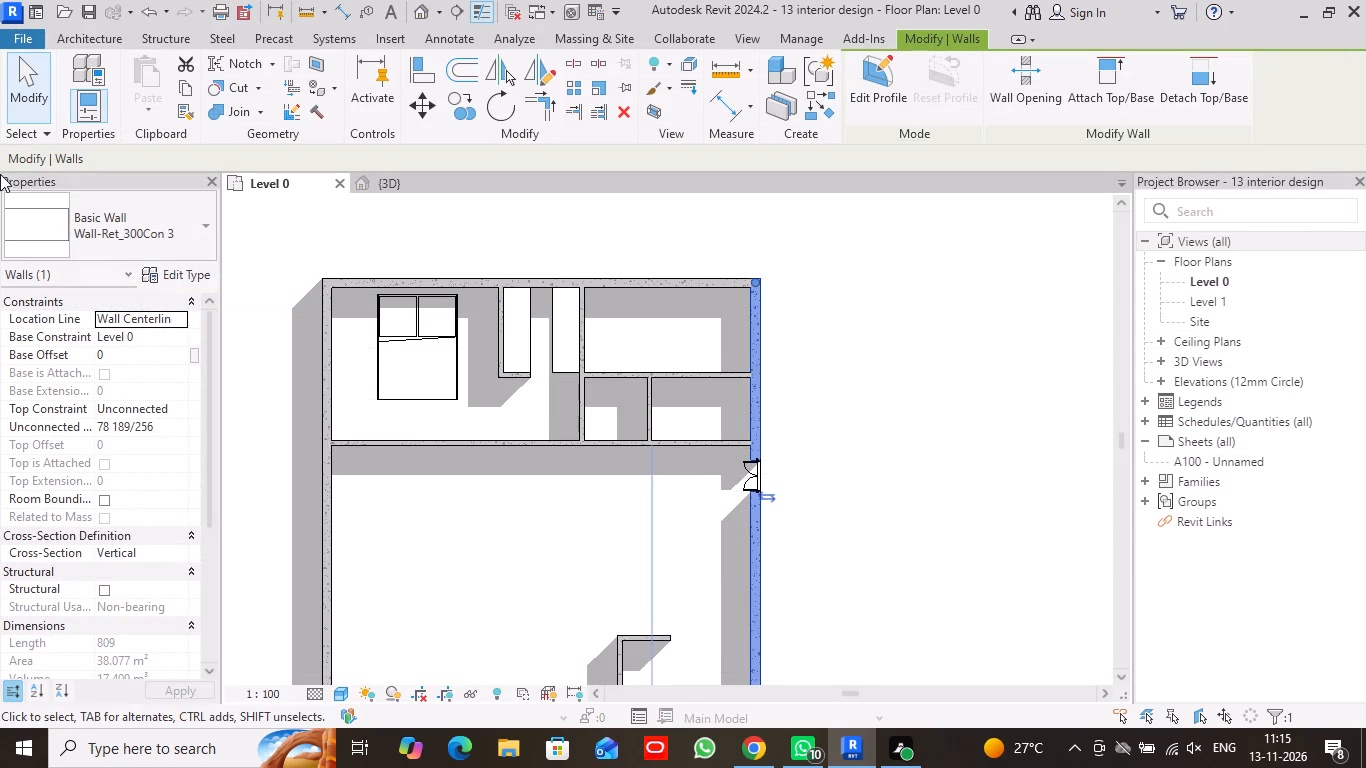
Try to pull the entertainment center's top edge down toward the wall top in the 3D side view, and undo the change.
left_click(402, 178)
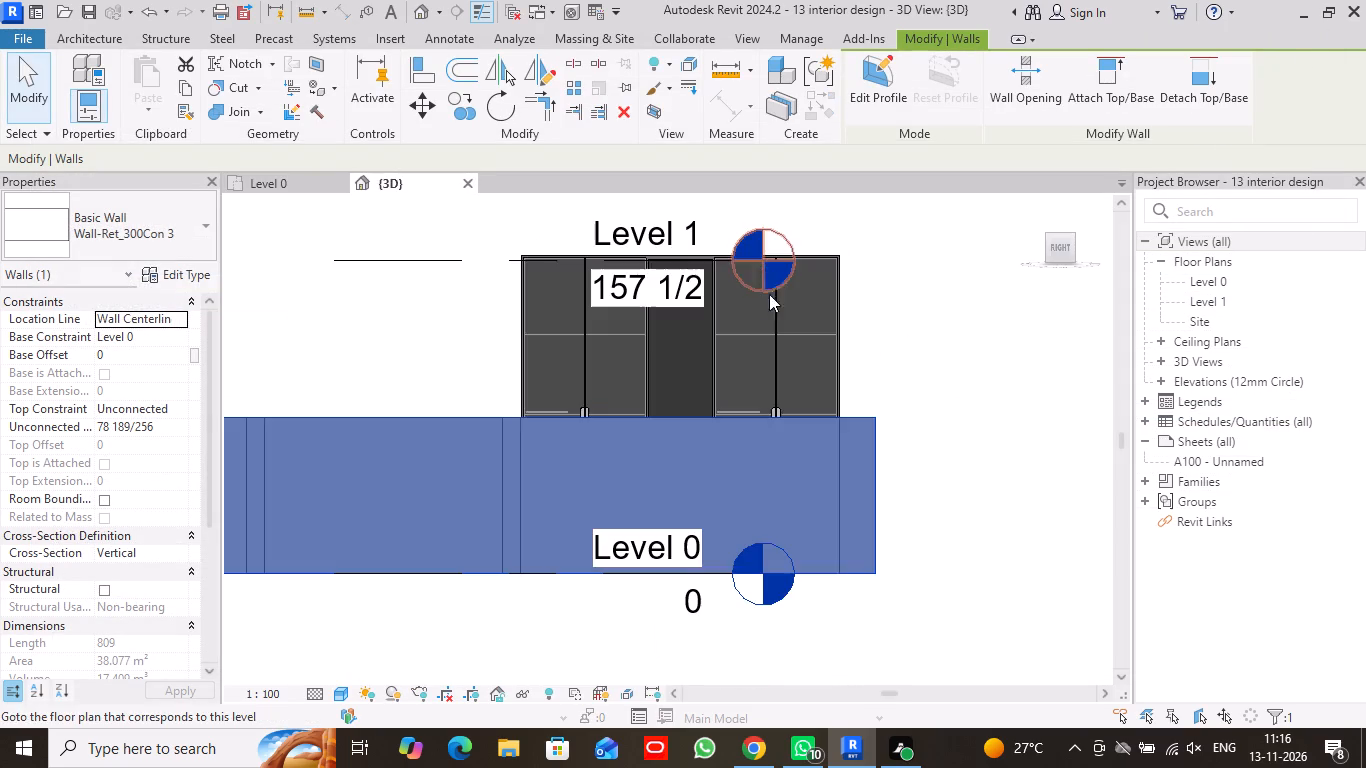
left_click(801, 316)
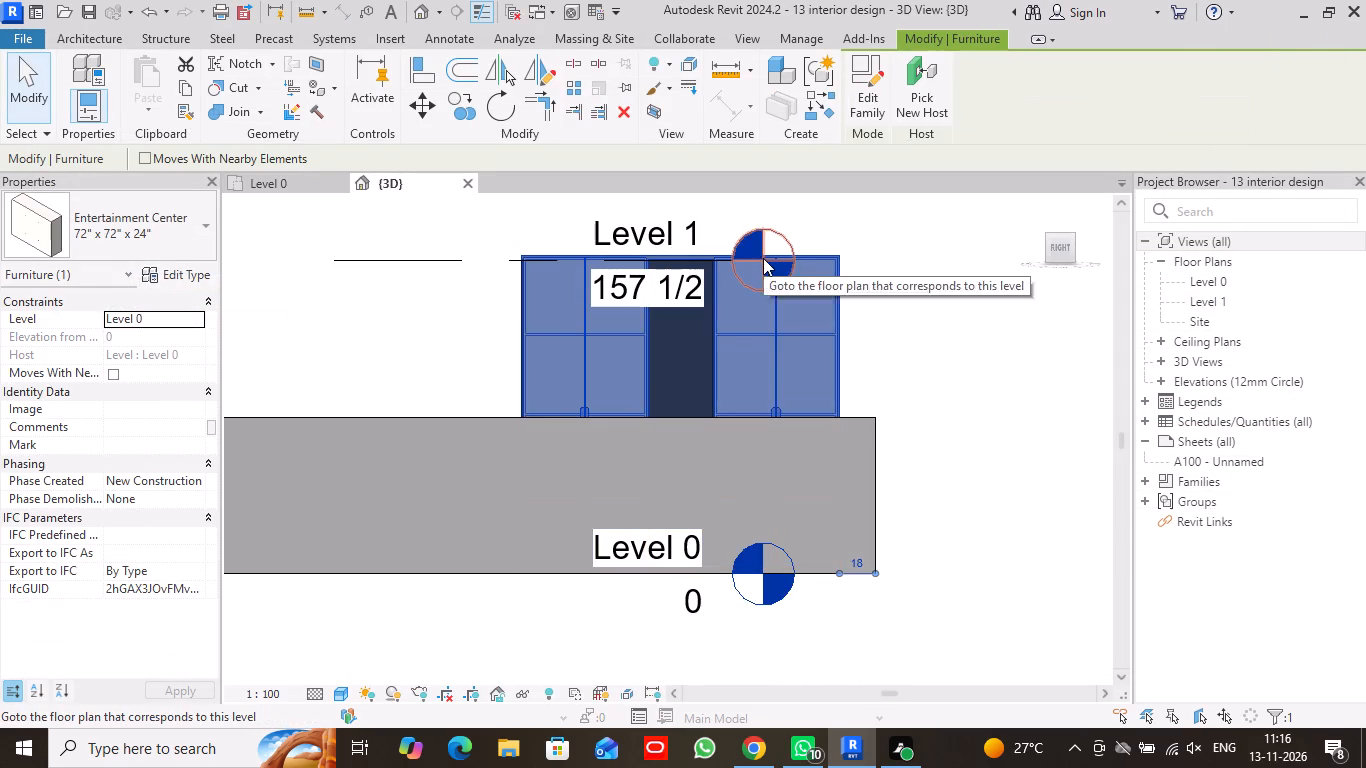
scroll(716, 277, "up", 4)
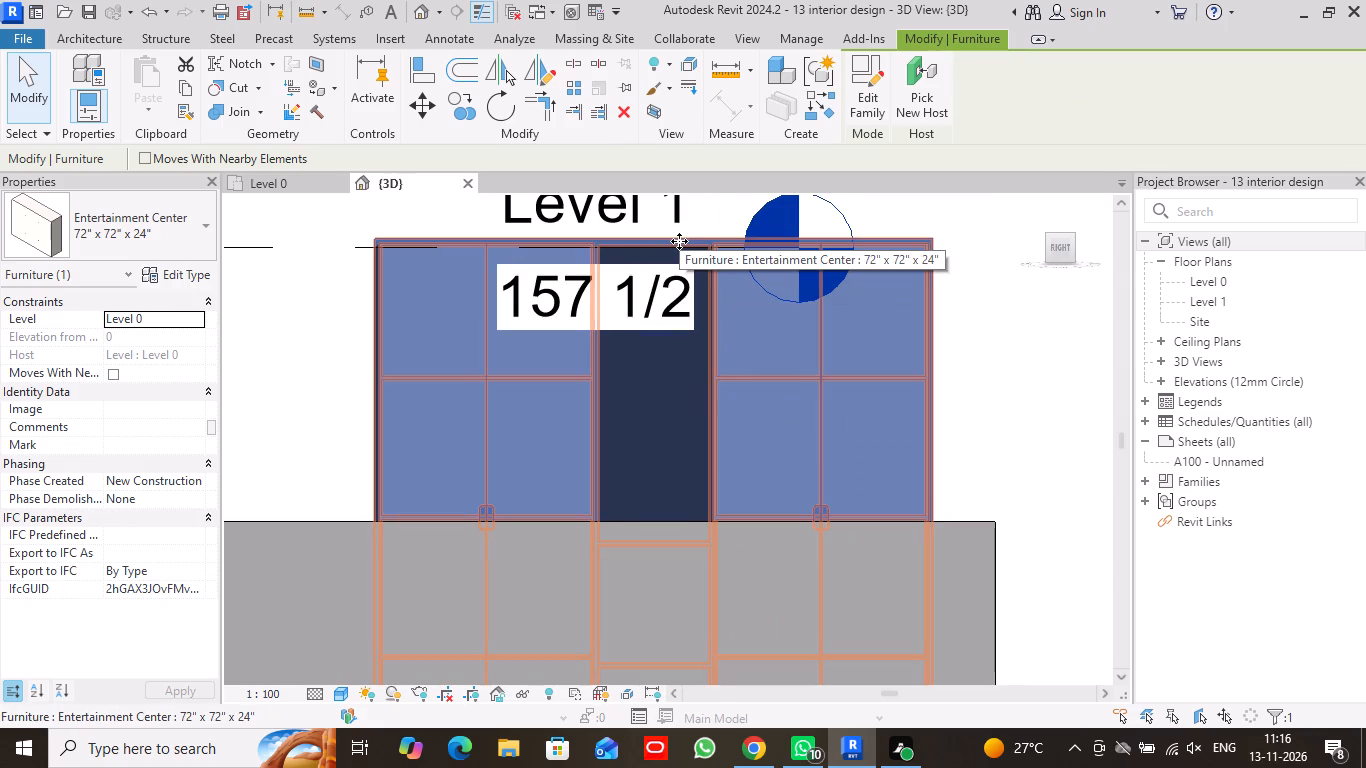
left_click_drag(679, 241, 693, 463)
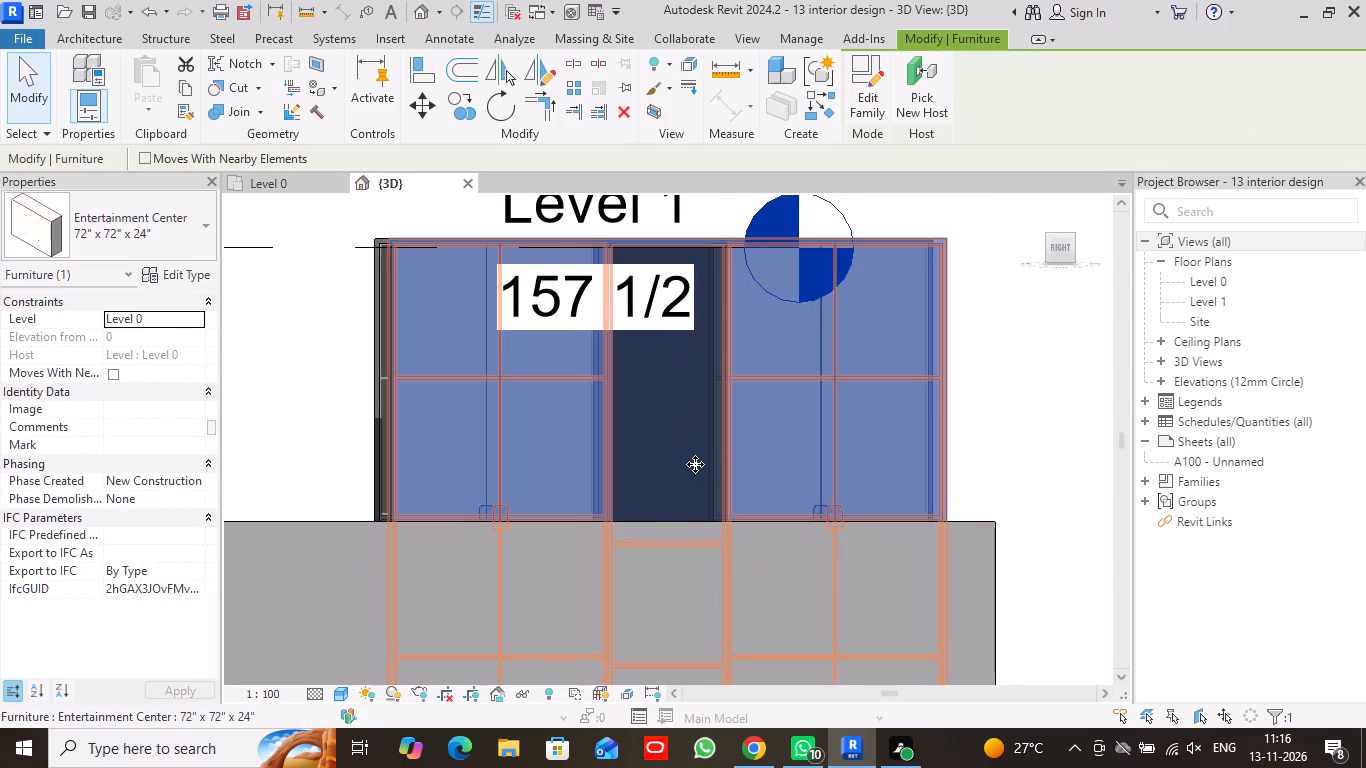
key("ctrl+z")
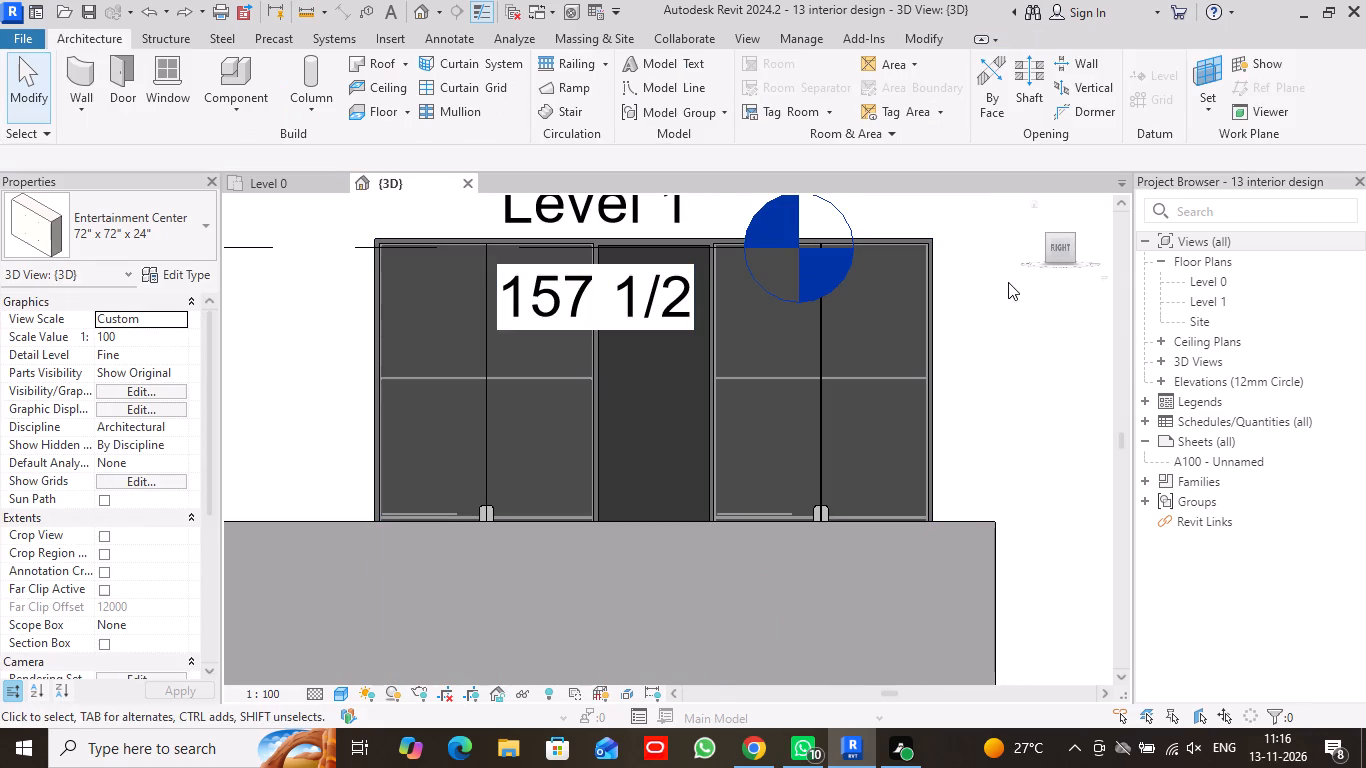
Examine the selected entertainment center against the full outer wall and door in the 3D side view.
scroll(1166, 284, "down", 1)
scroll(1070, 367, "down", 3)
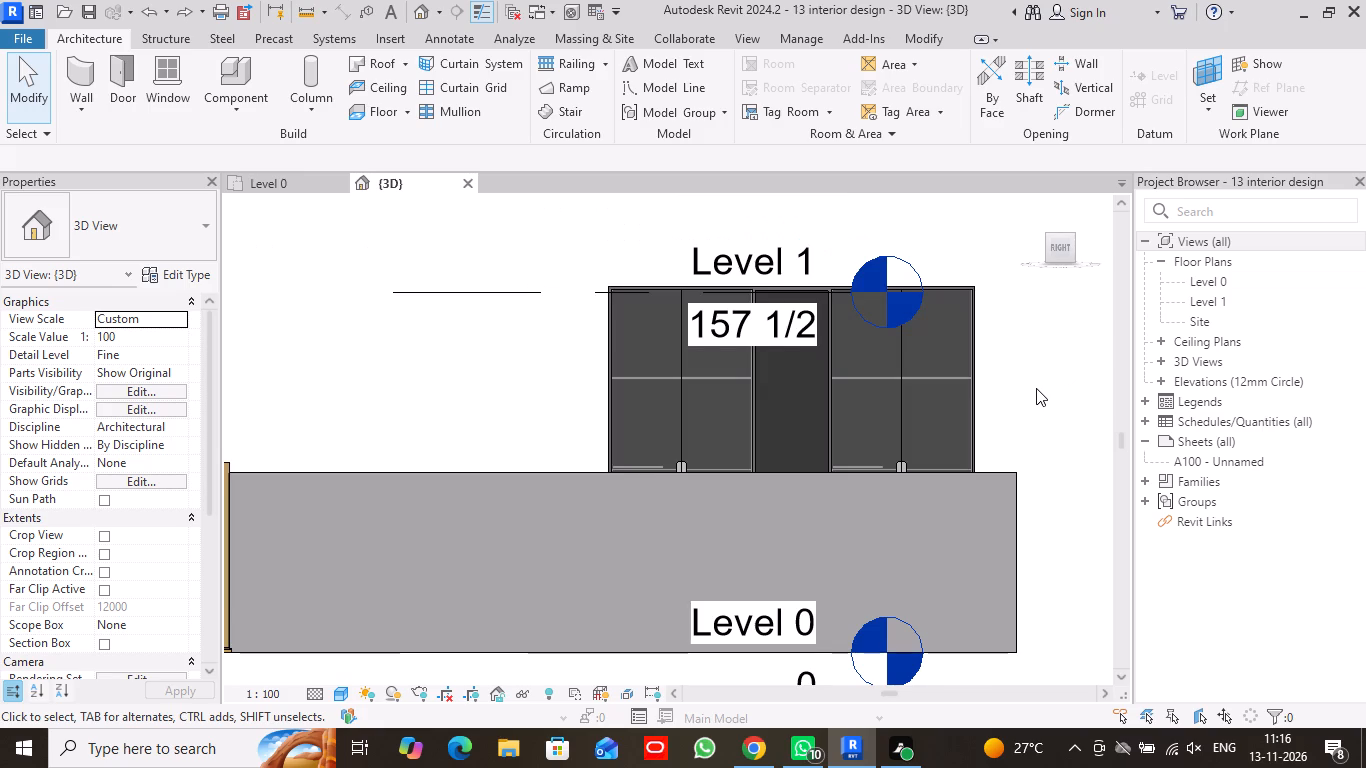
left_click(962, 398)
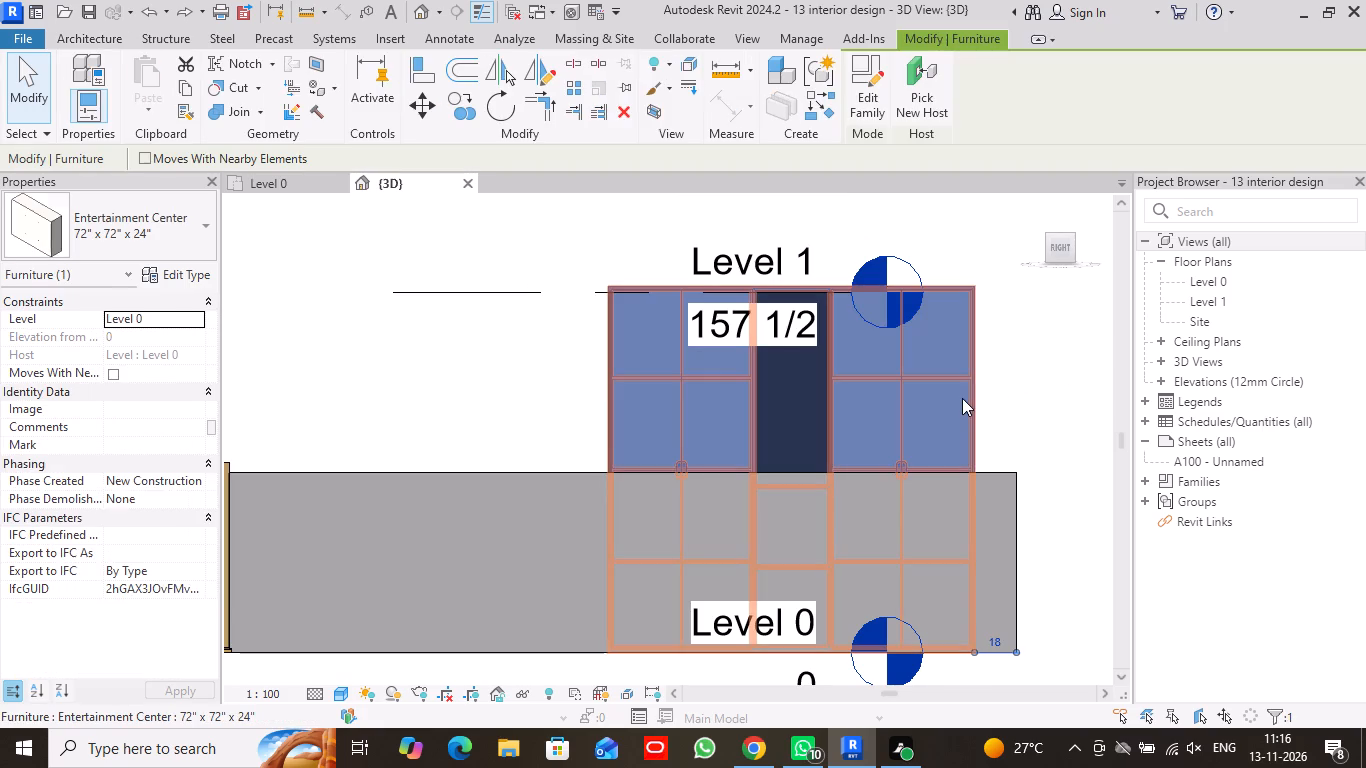
scroll(1075, 374, "down", 3)
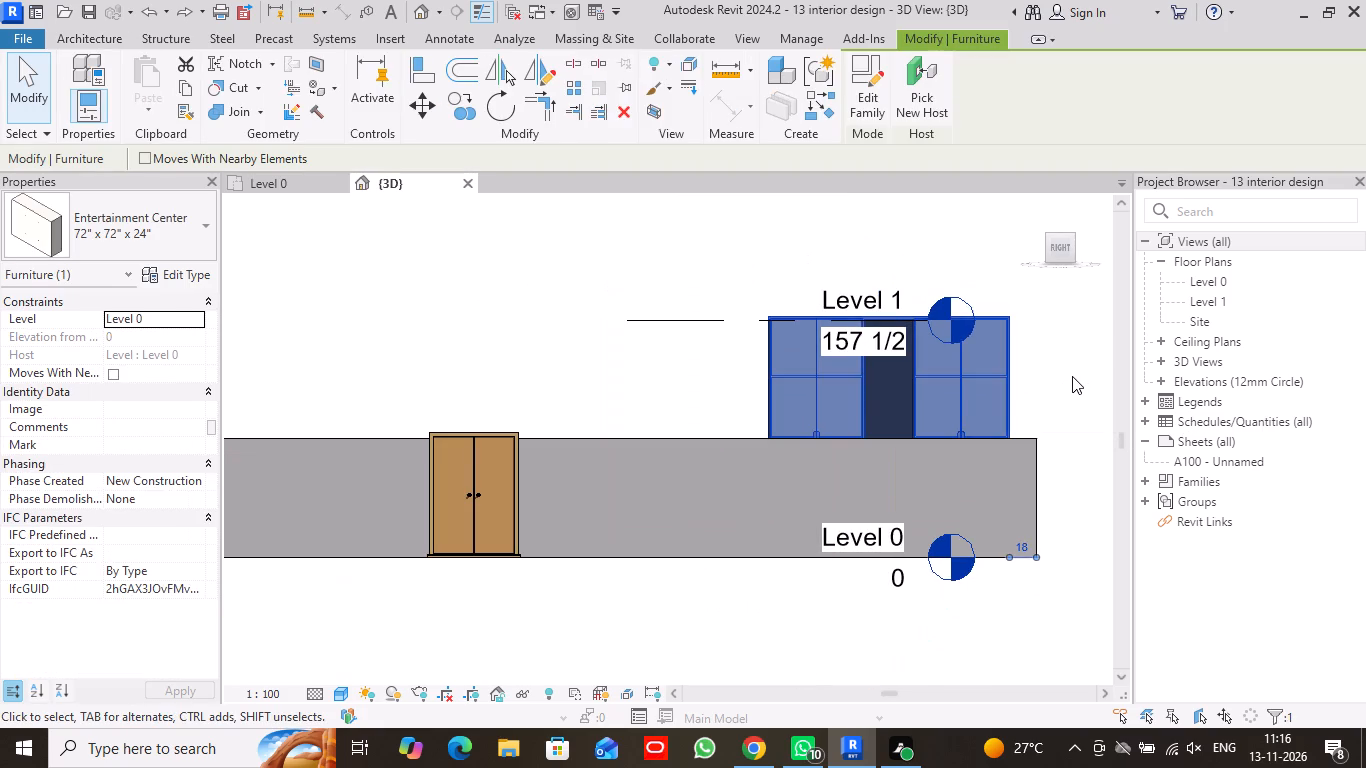
scroll(1072, 376, "down", 8)
scroll(1057, 460, "up", 4)
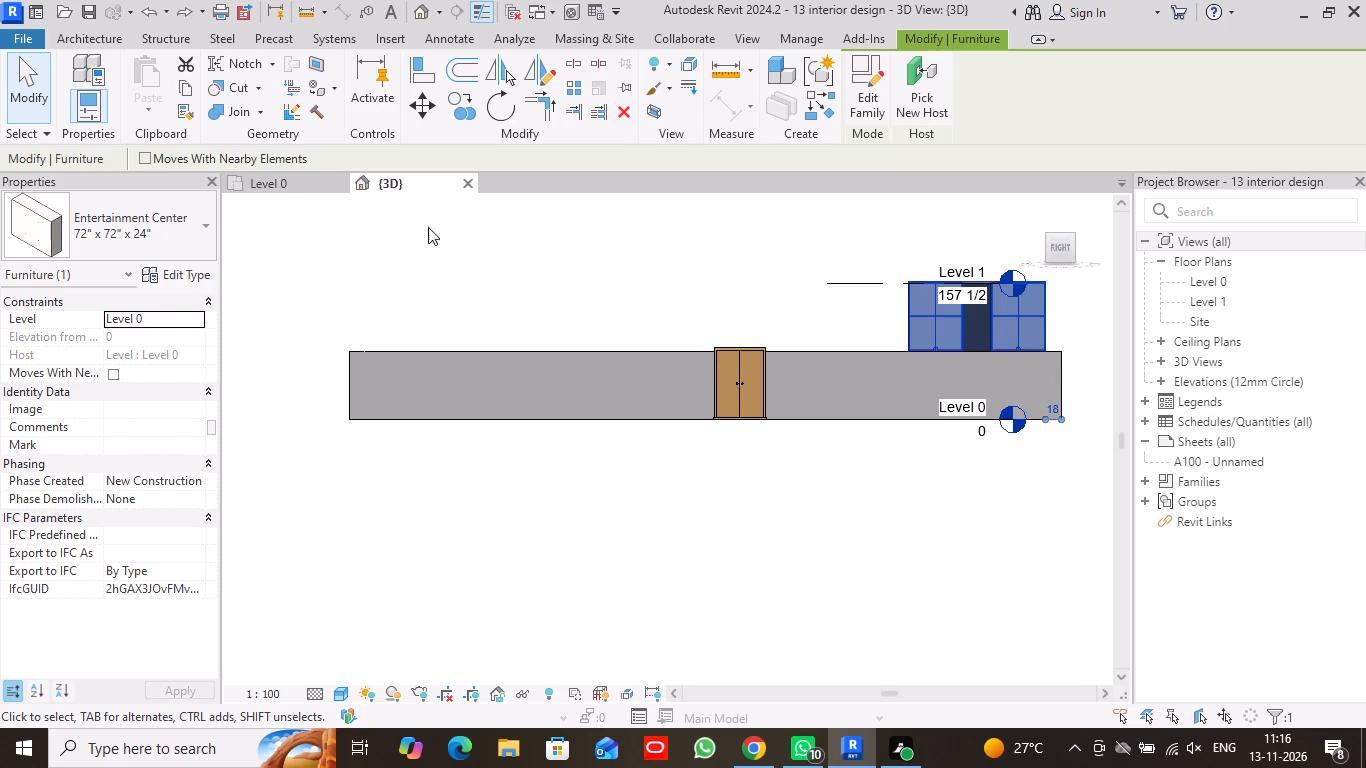
In the Level 0 plan, shift the partition between the two small rooms toward the double-door wall, leaving 132 3/4 inches to that wall.
left_click(301, 181)
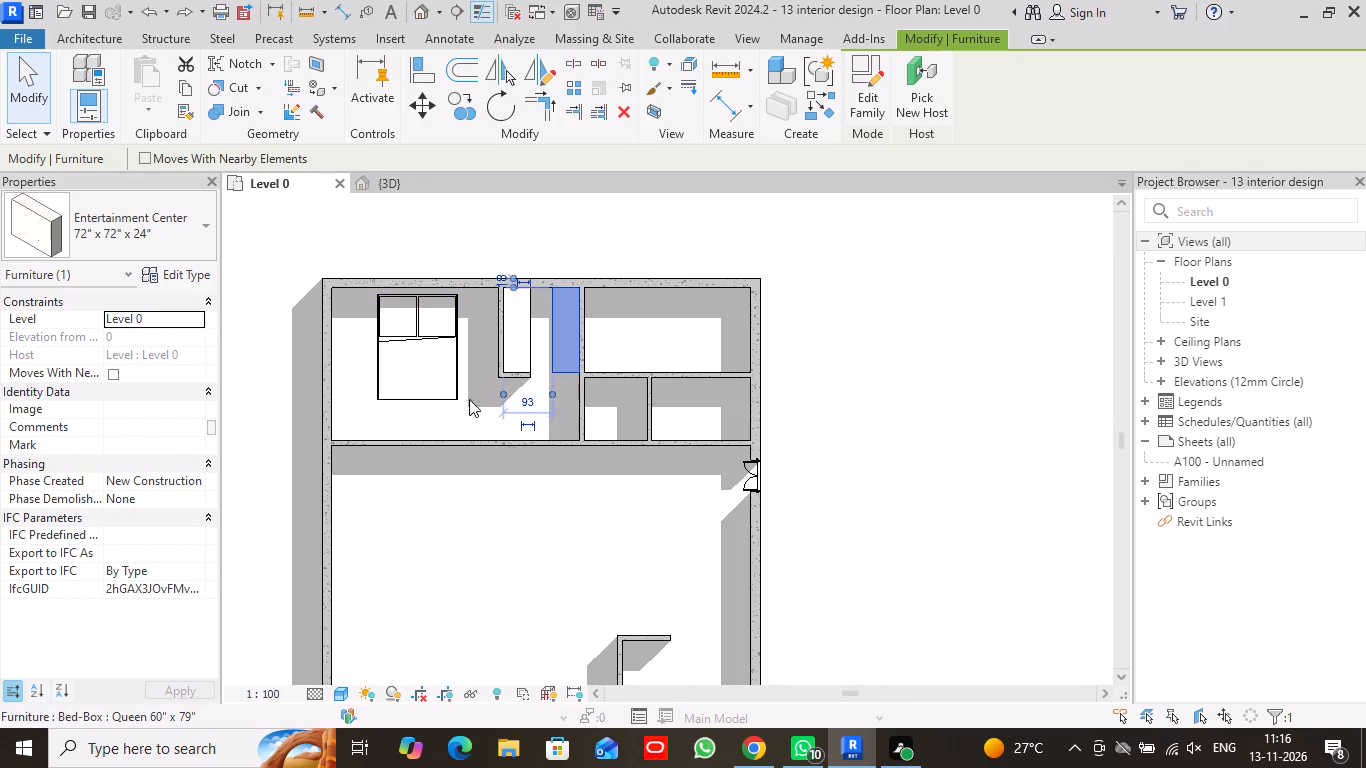
scroll(472, 503, "down", 1)
middle_click_drag(466, 497, 519, 435)
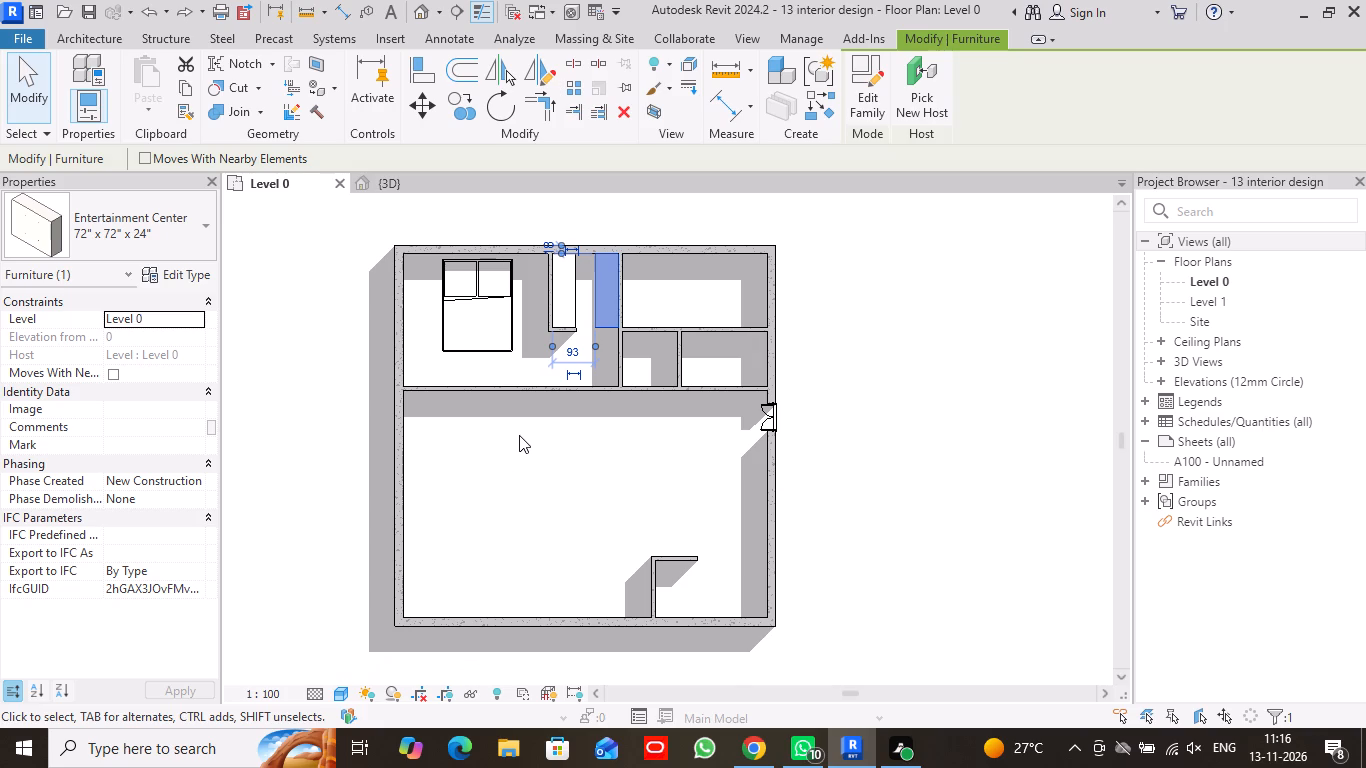
left_click(17, 72)
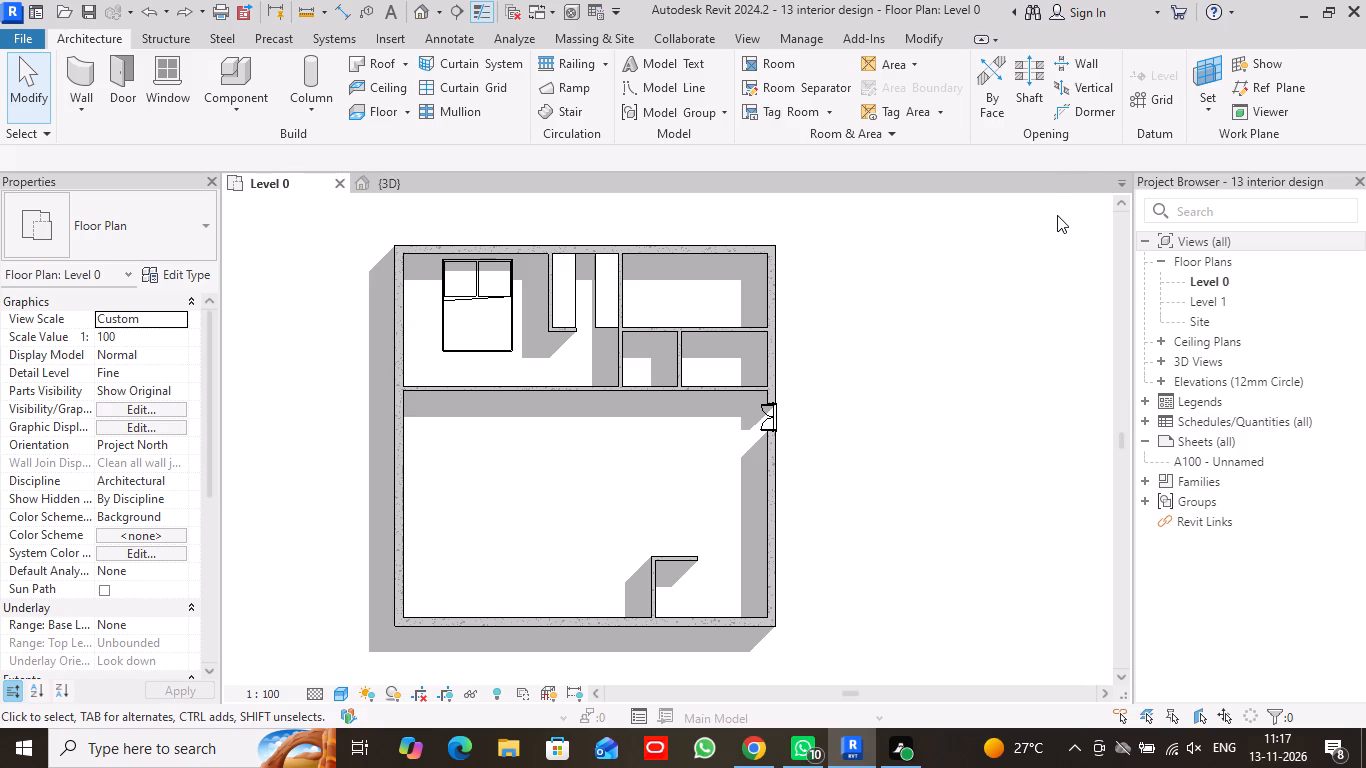
left_click(676, 353)
key("Right")
key("Right")
key("Right")
key("Right")
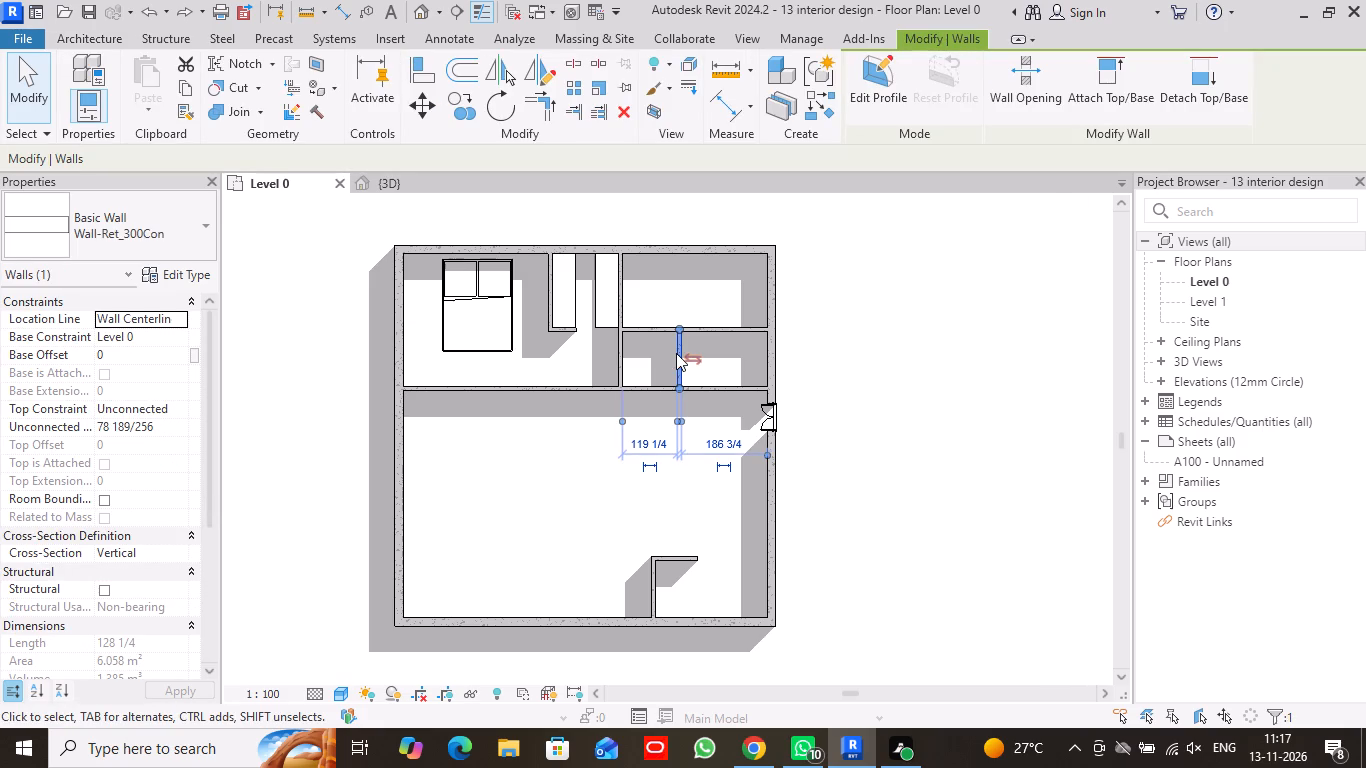
key("Right")
key("Right")
key("Right")
key("Right")
key("Right")
key("Right")
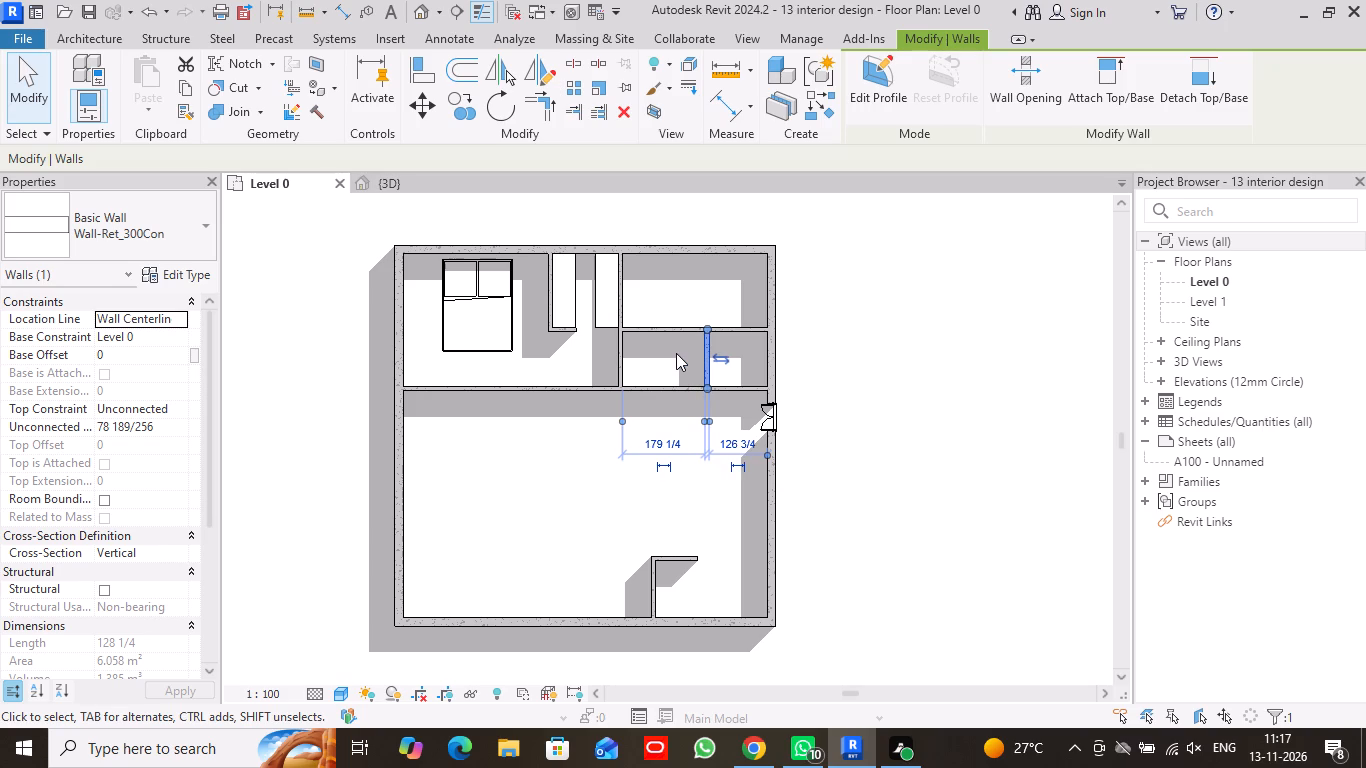
key("Left")
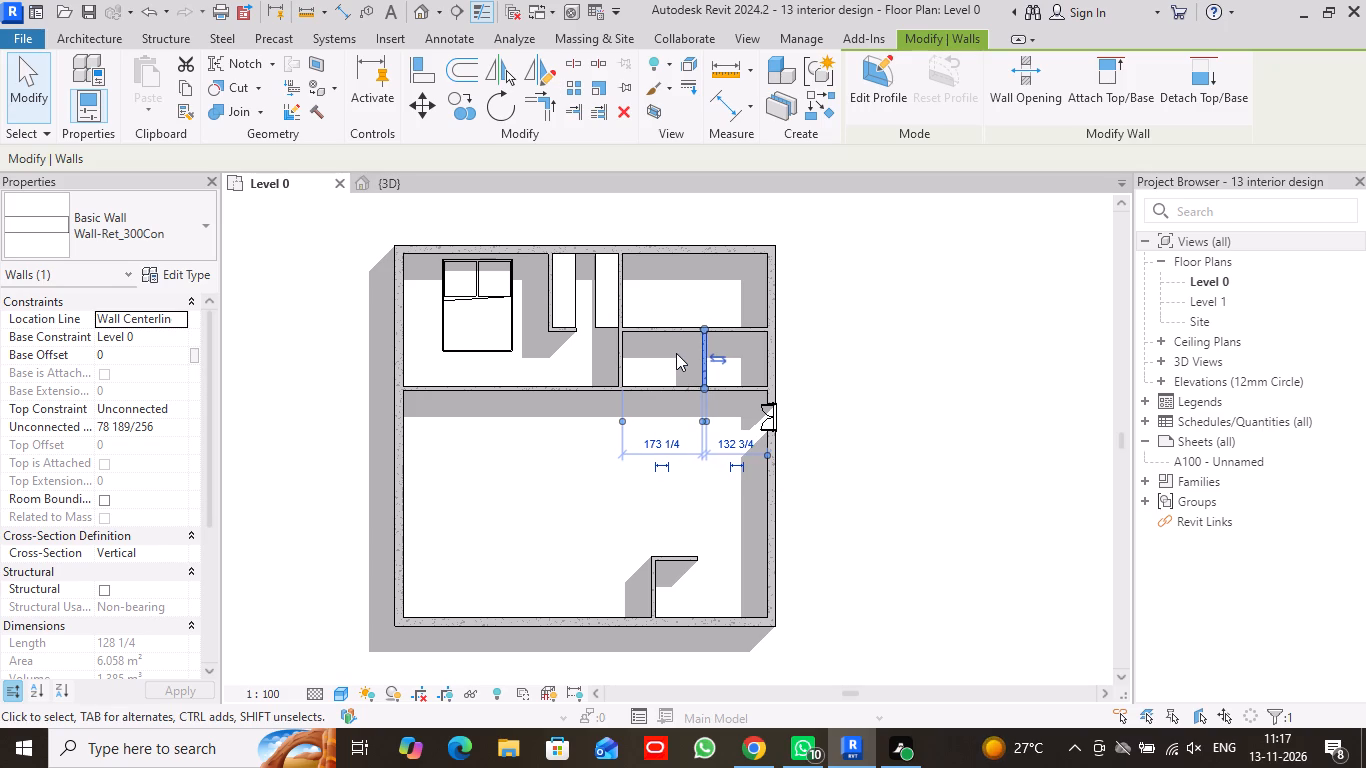
left_click(14, 57)
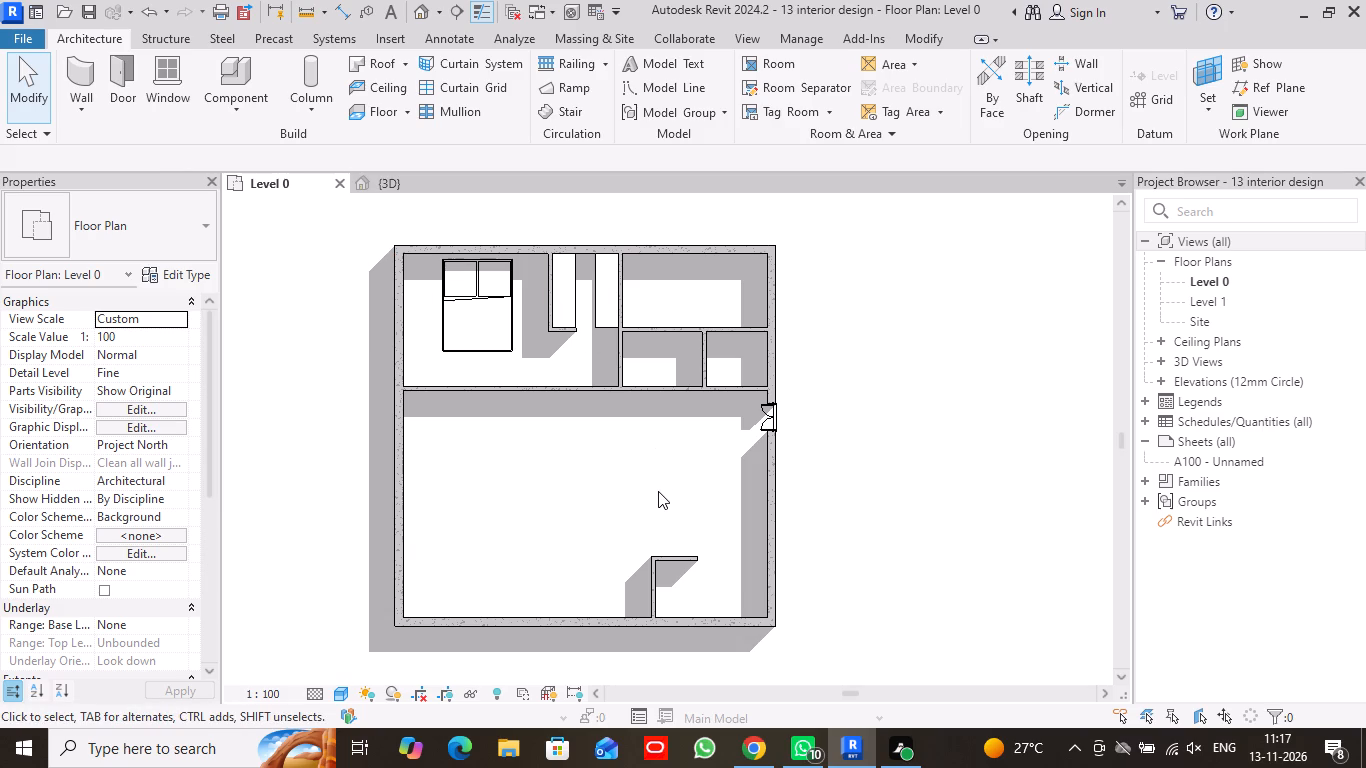
Shift the long partition beside the entertainment center toward the small rooms, 185 1/4 inches from the bedroom's L-shaped partition.
middle_click_drag(658, 491, 678, 489)
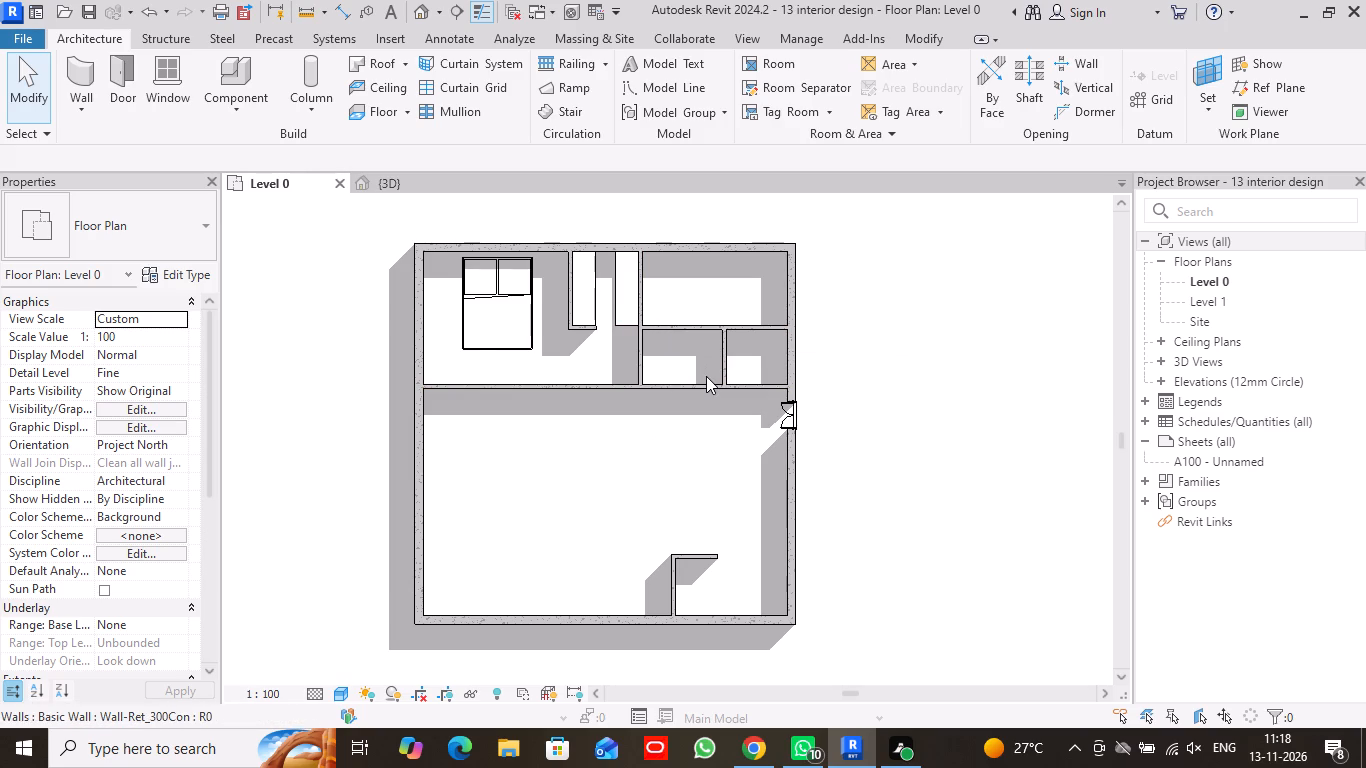
left_click(639, 340)
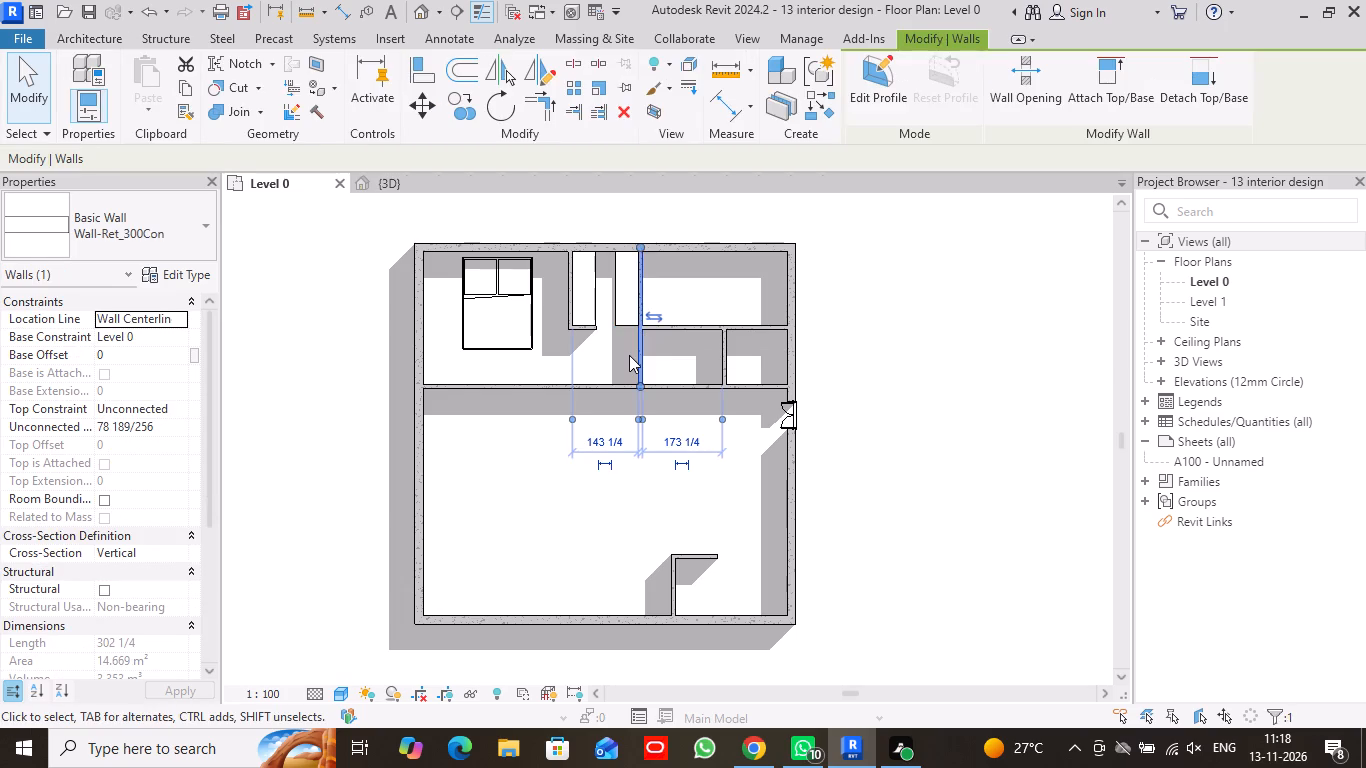
key("Right")
key("Right")
key("Right")
key("Right")
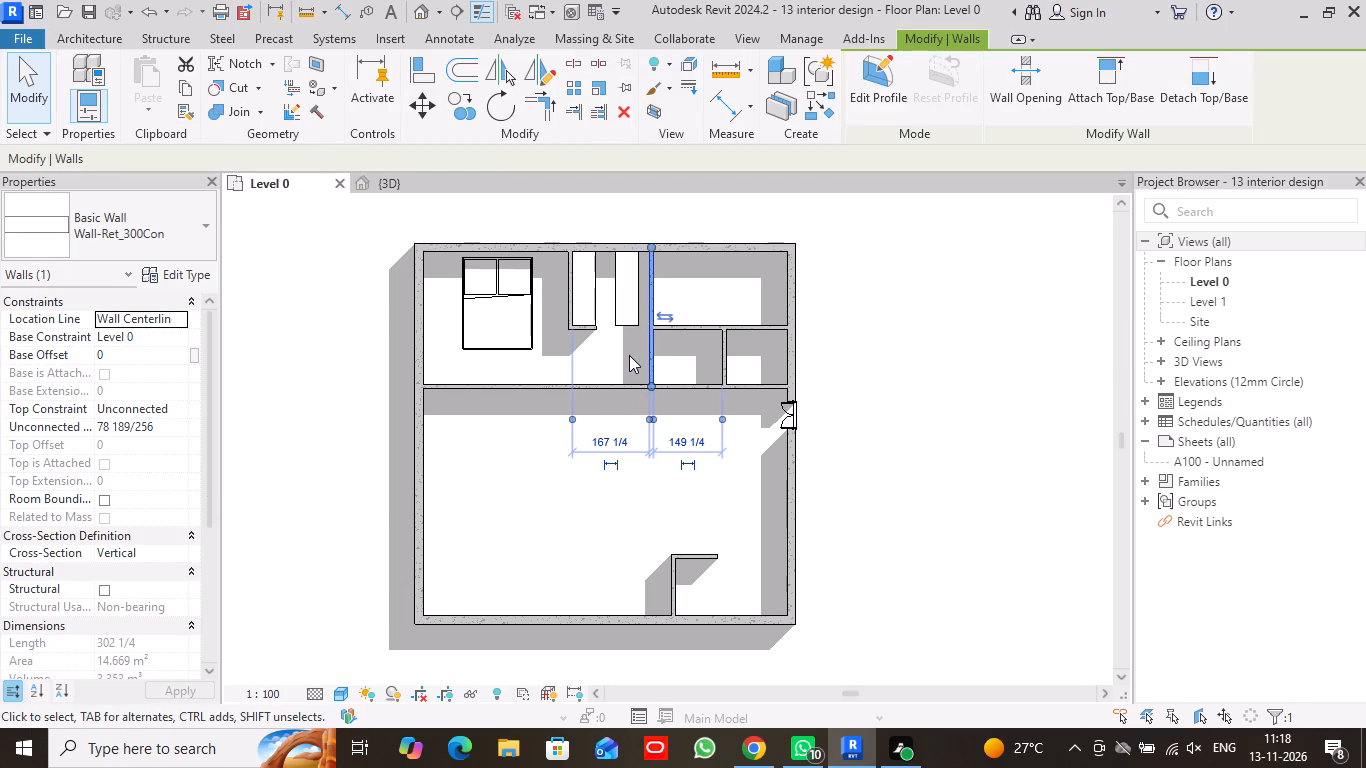
key("Right")
key("Right")
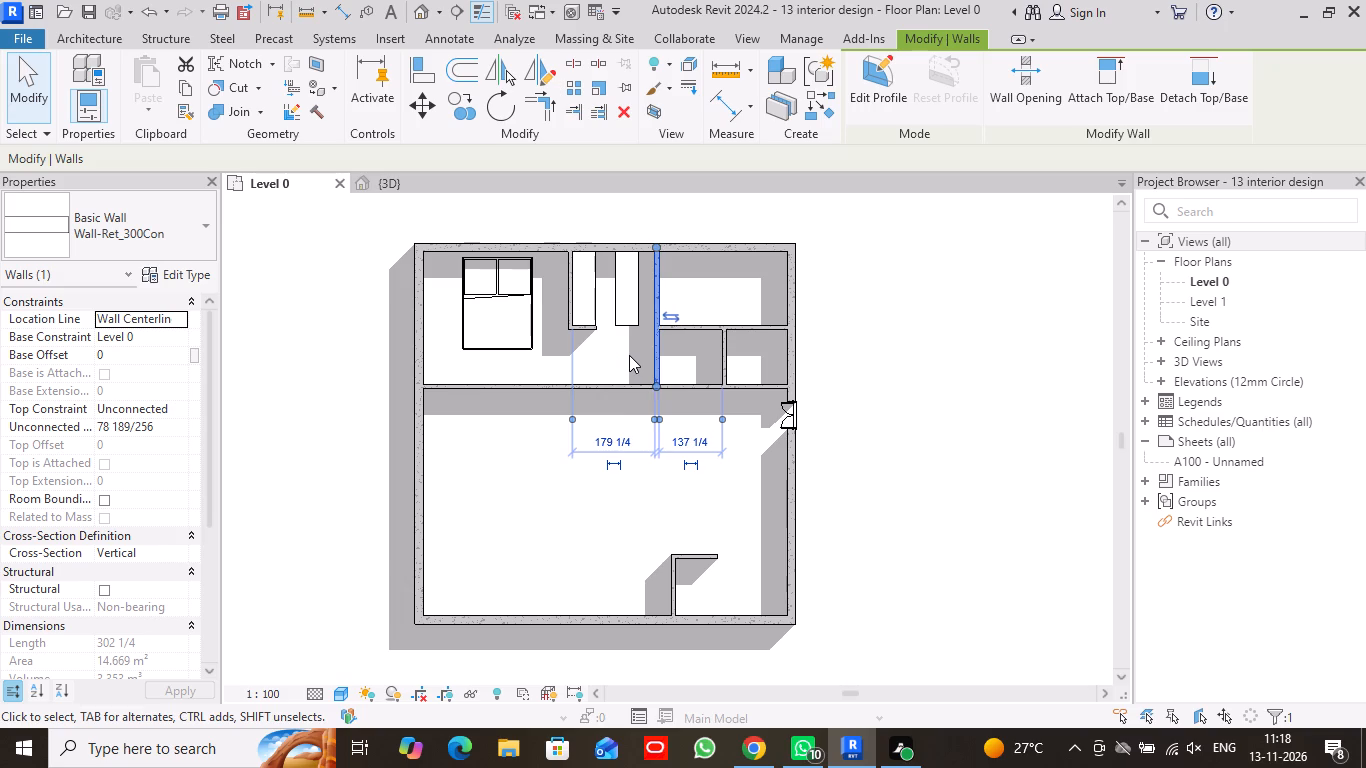
key("Right")
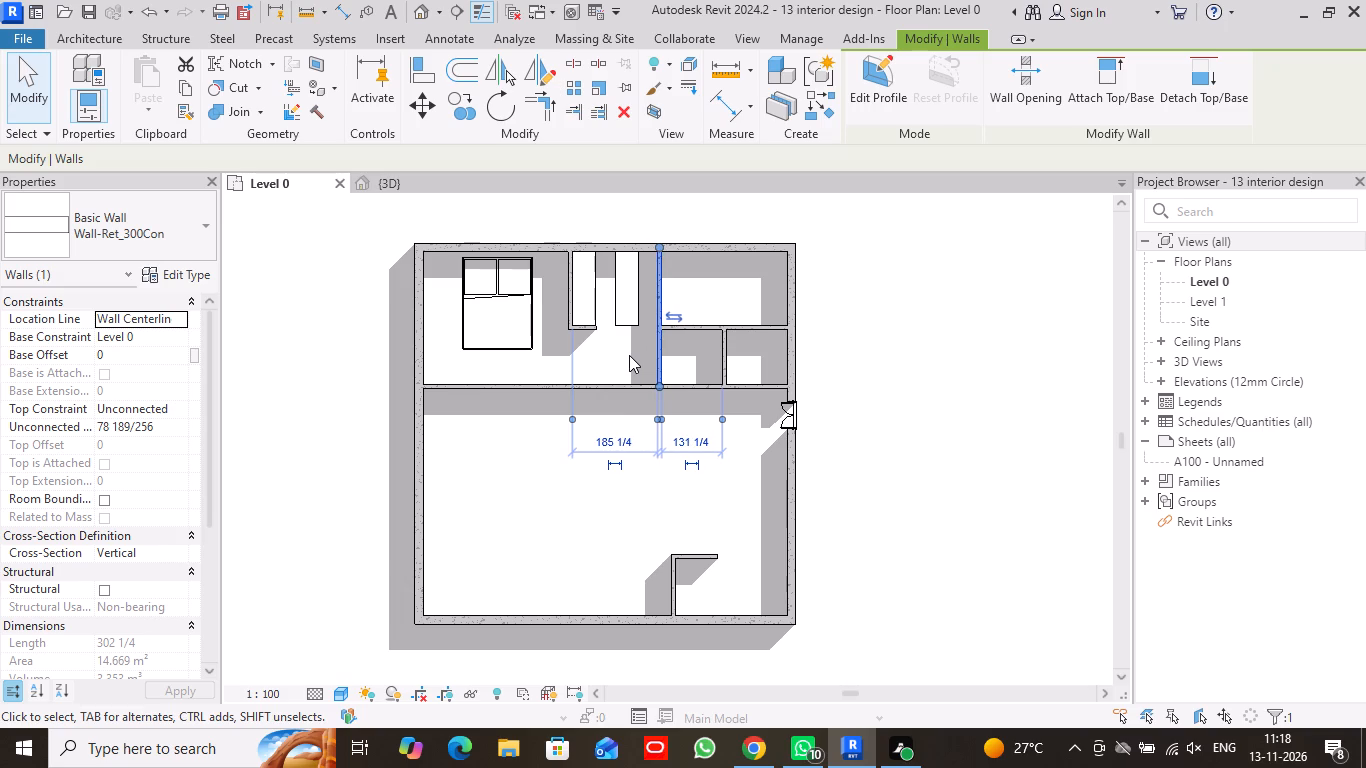
left_click(32, 102)
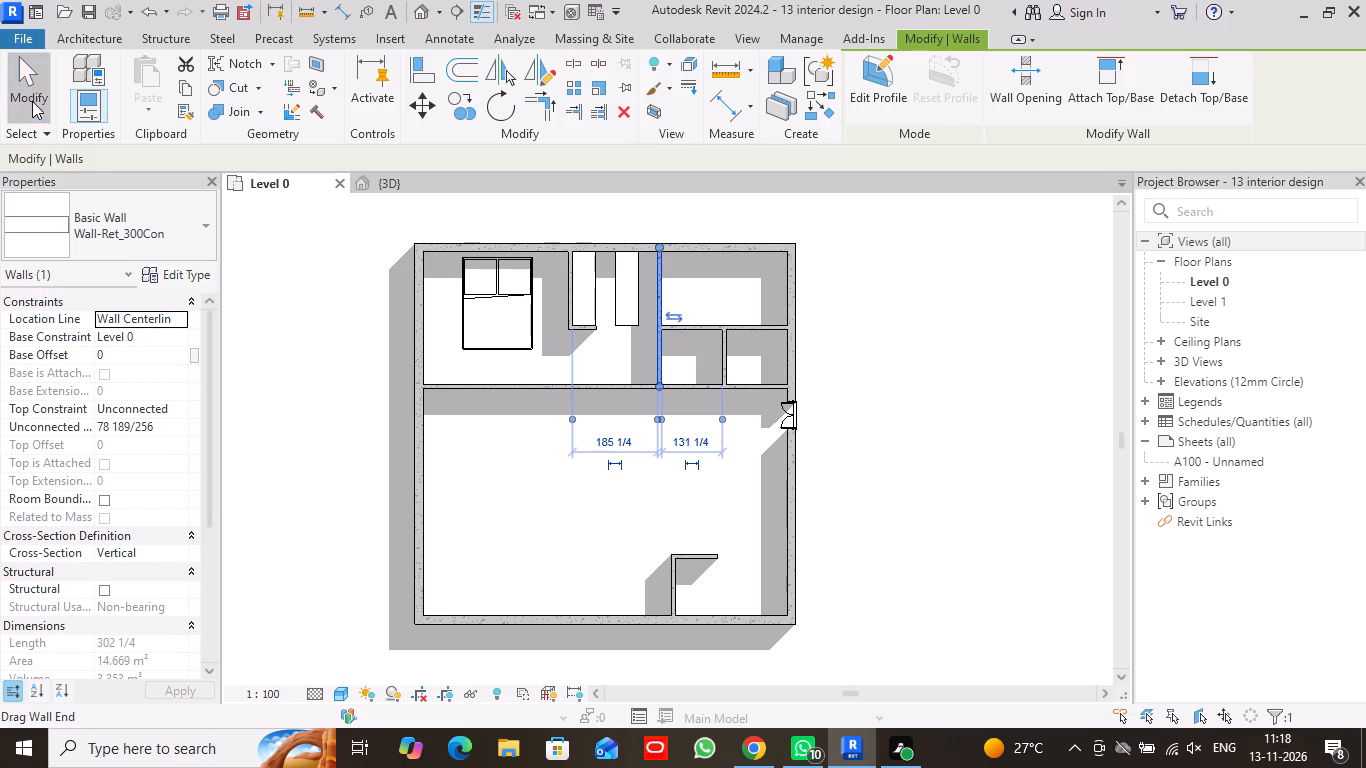
Move the entertainment center nearest the long partition flush against it, 135 inches from the L-shaped partition's inner face.
scroll(627, 357, "up", 4)
scroll(627, 357, "down", 1)
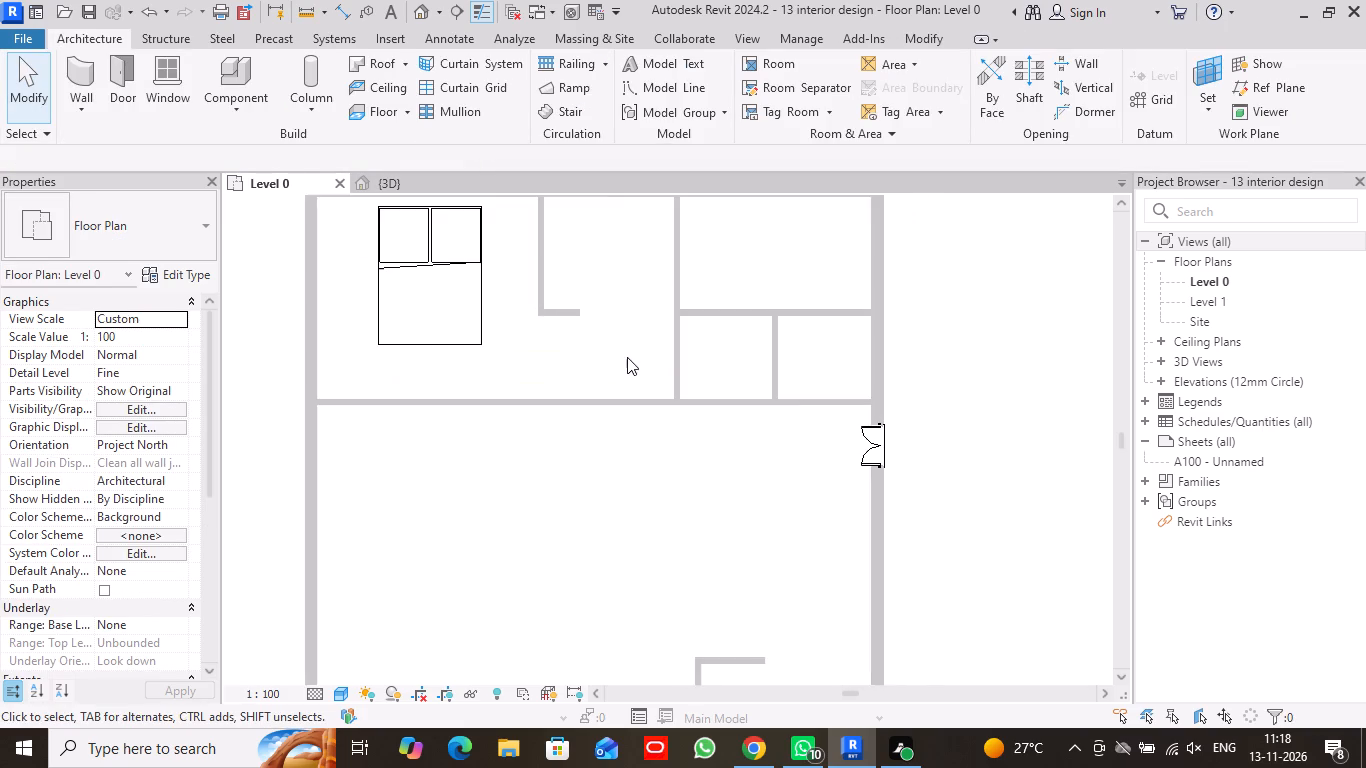
middle_click_drag(627, 357, 627, 369)
scroll(627, 357, "down", 1)
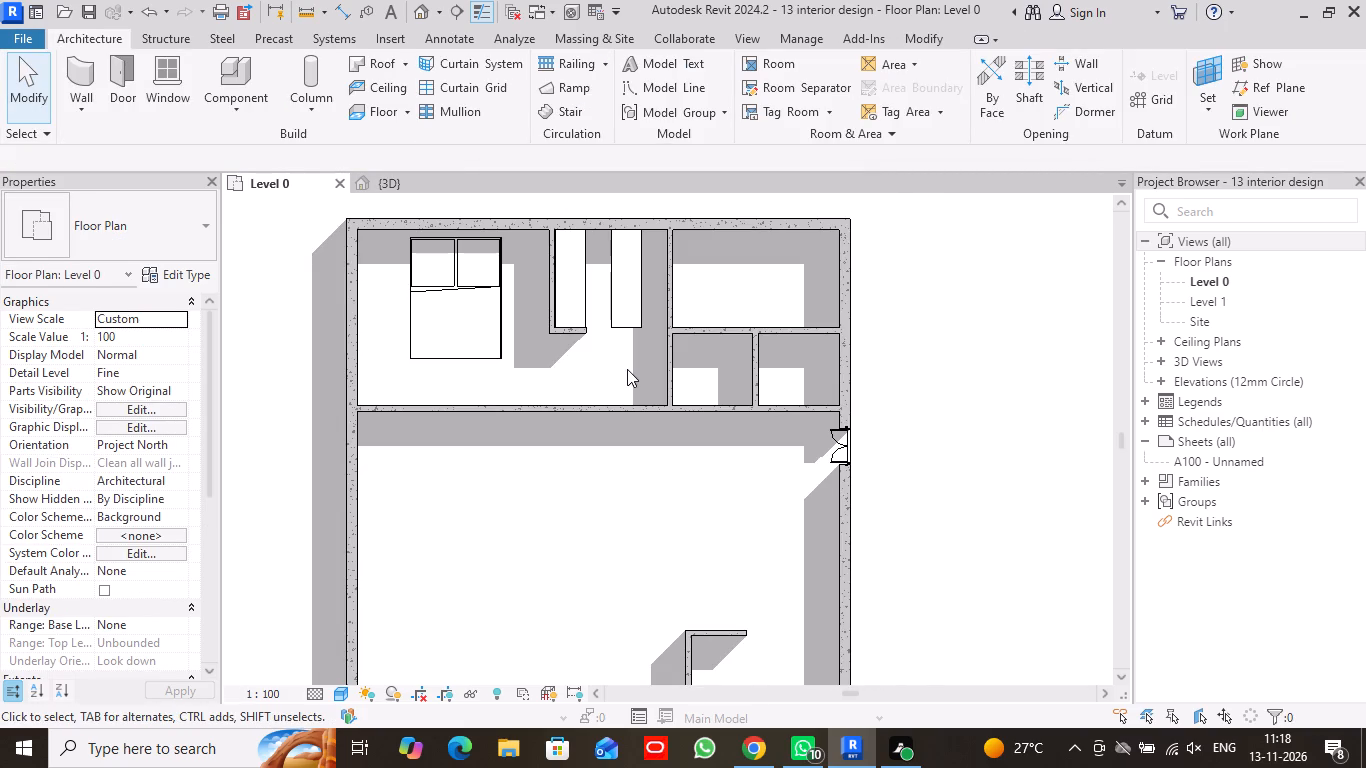
left_click(627, 270)
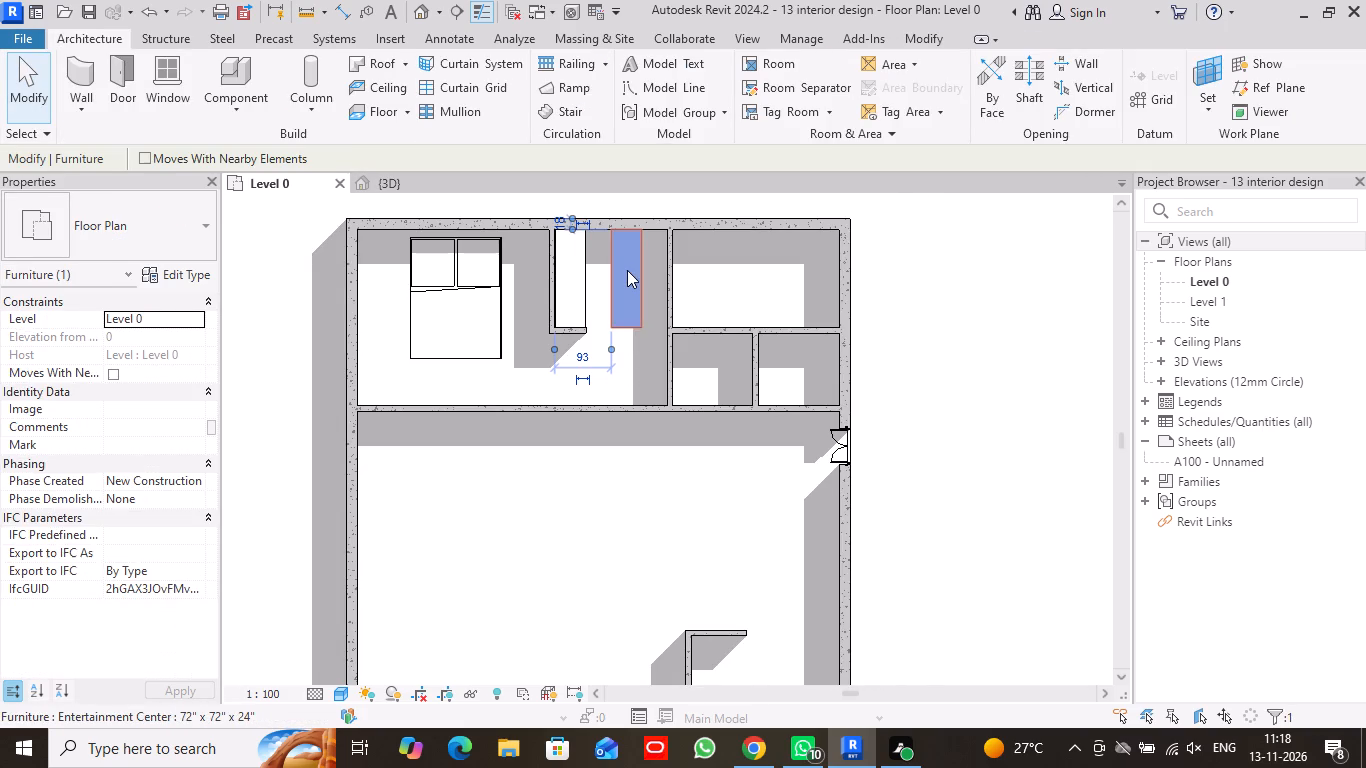
key("Right")
key("Right")
key("Right")
key("Right")
key("Right")
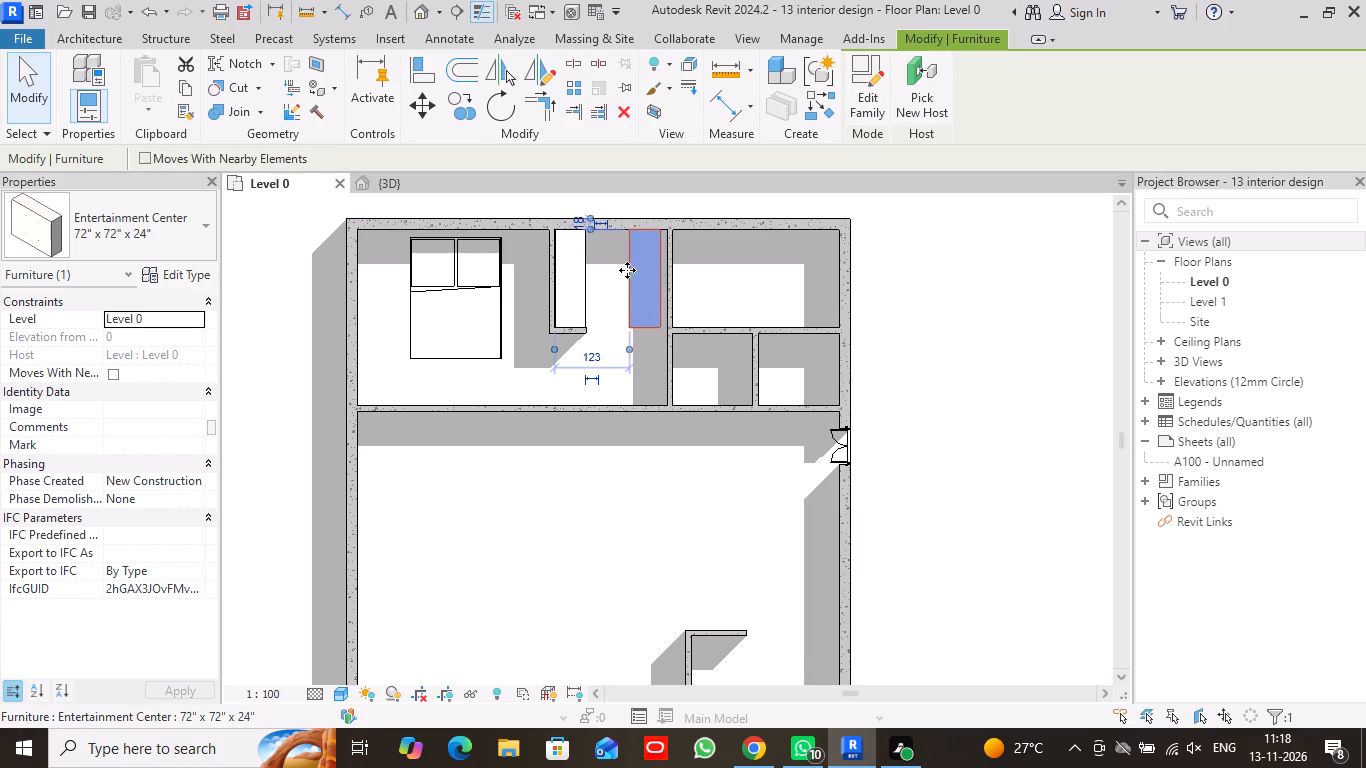
key("Right")
key("Right")
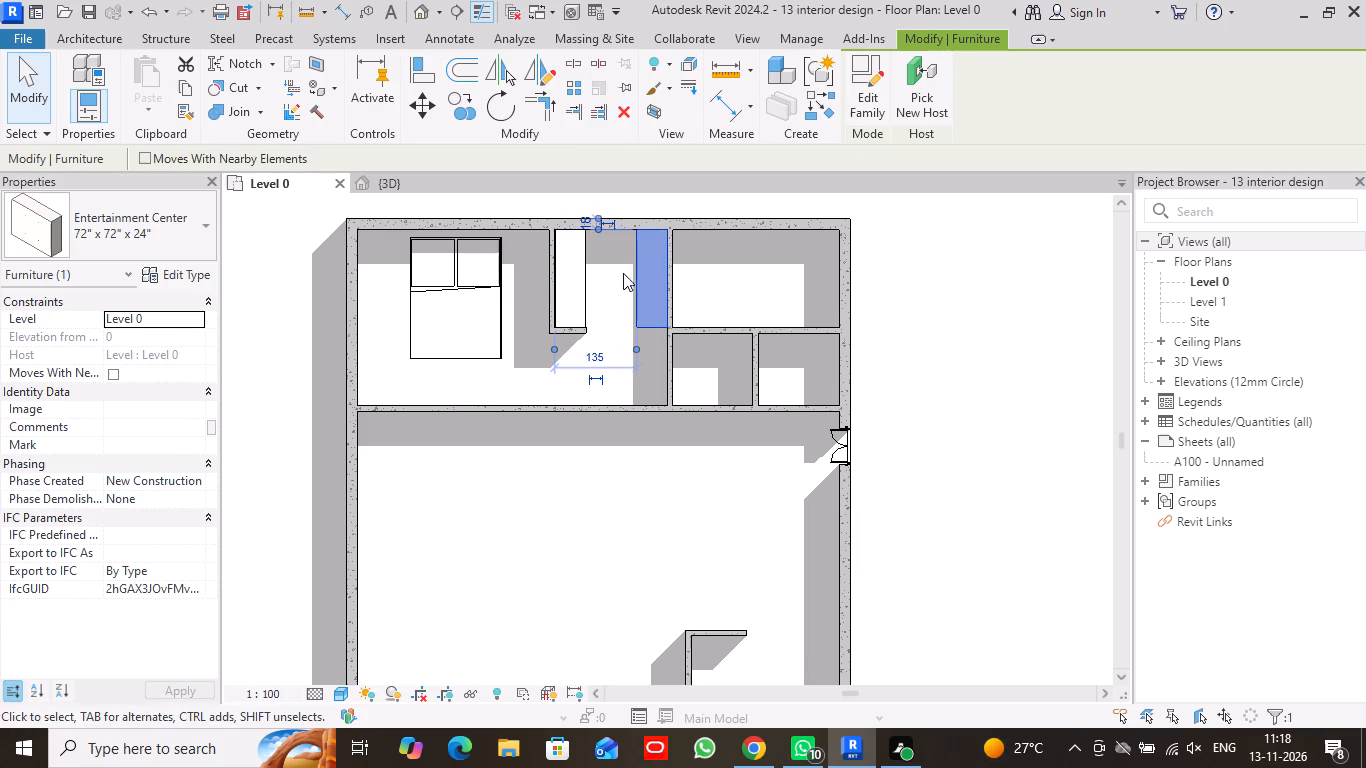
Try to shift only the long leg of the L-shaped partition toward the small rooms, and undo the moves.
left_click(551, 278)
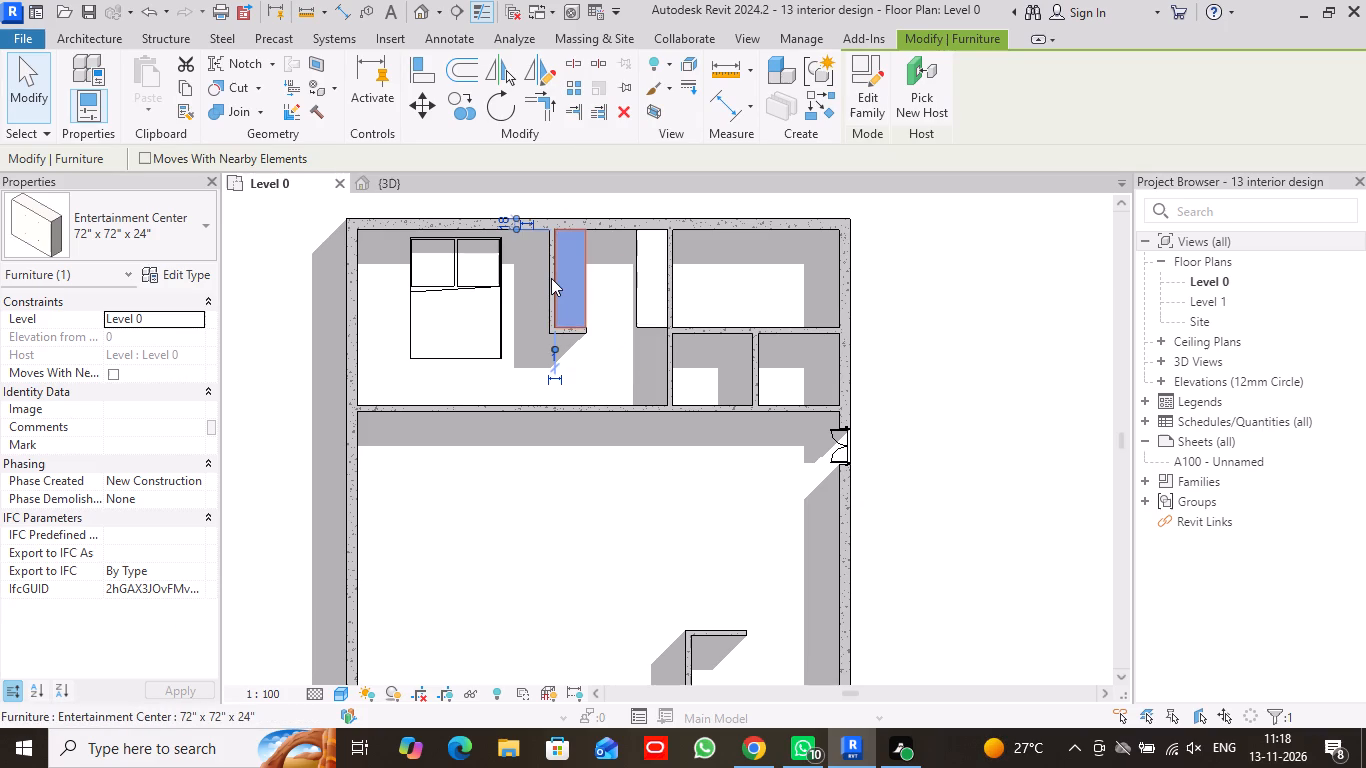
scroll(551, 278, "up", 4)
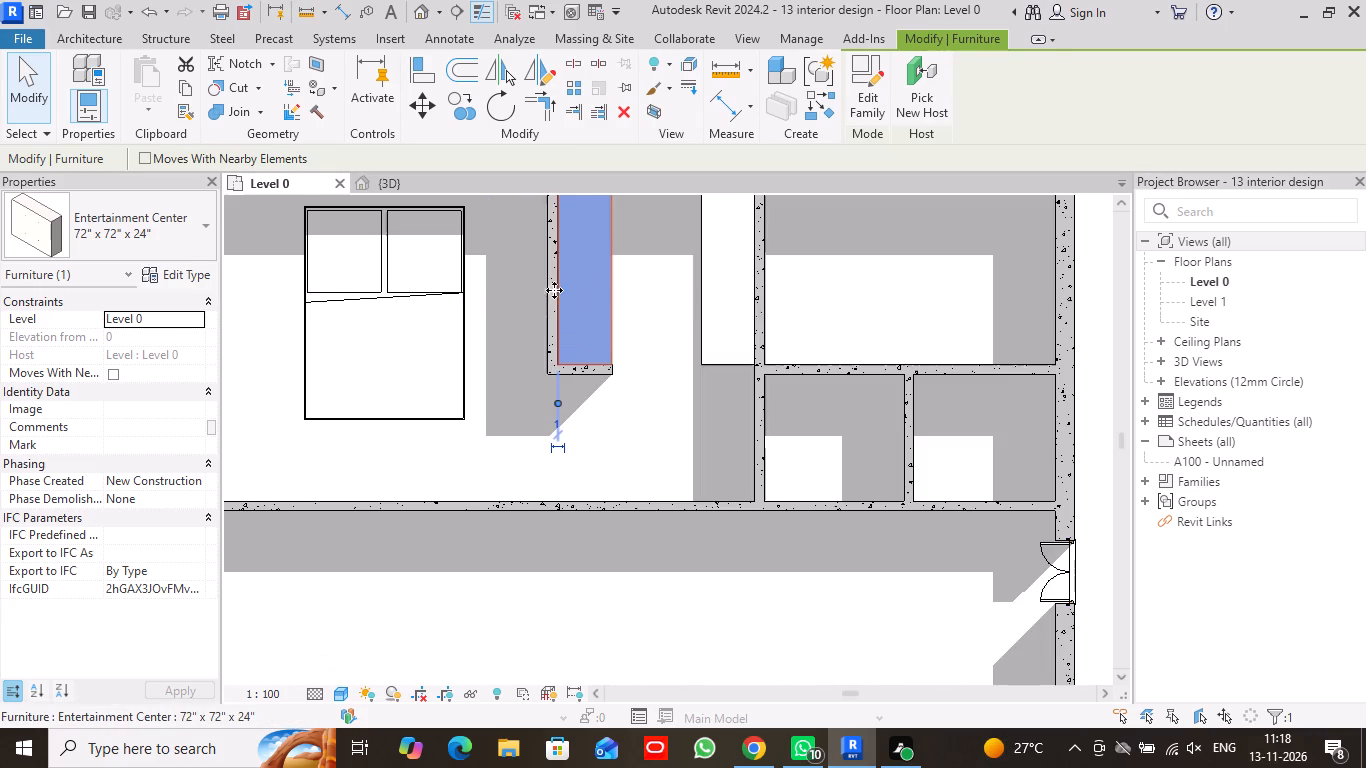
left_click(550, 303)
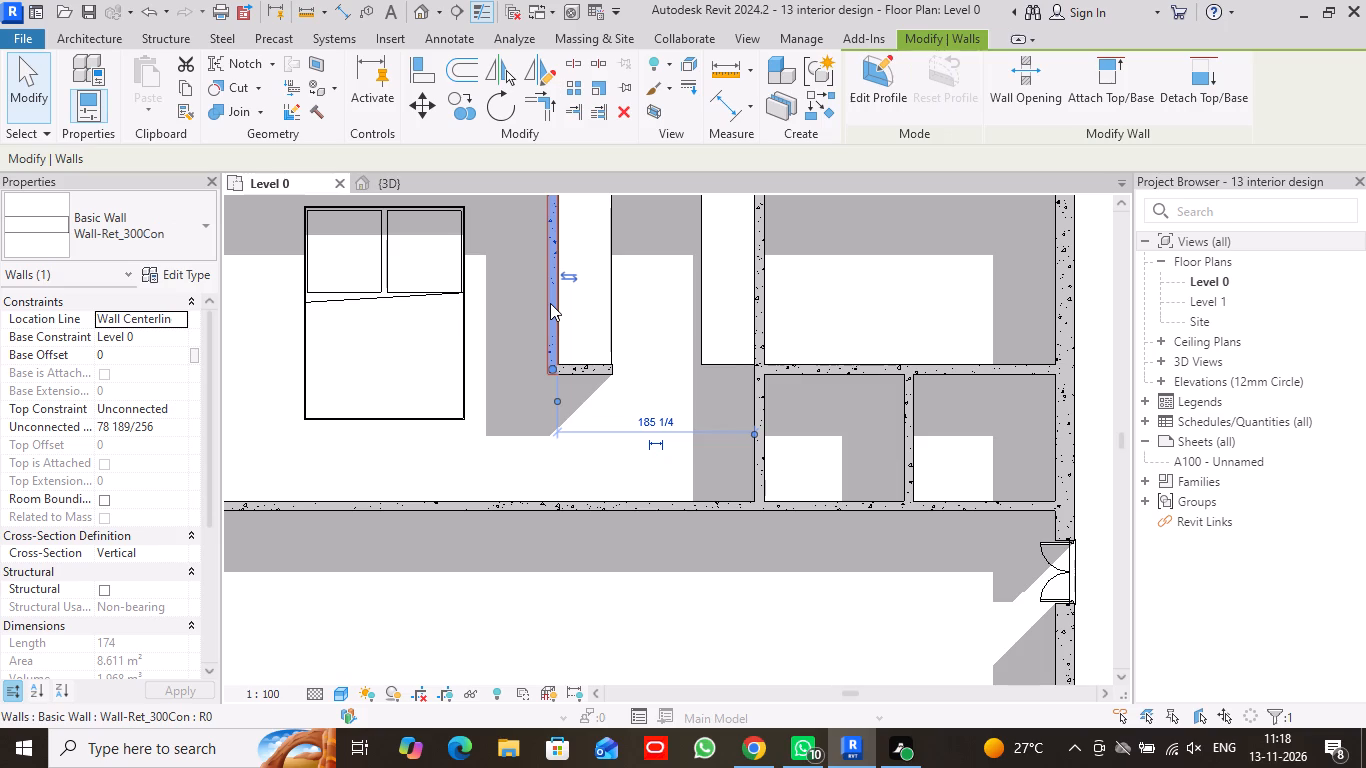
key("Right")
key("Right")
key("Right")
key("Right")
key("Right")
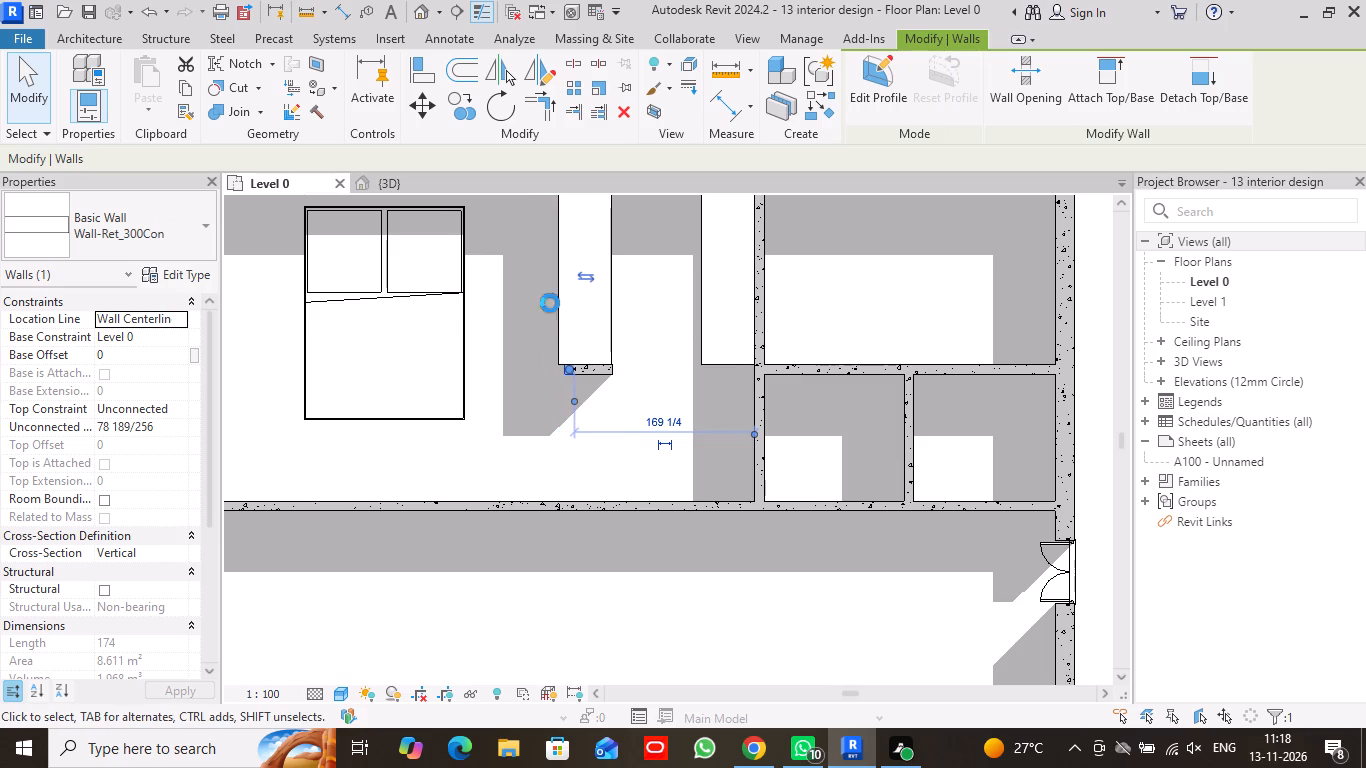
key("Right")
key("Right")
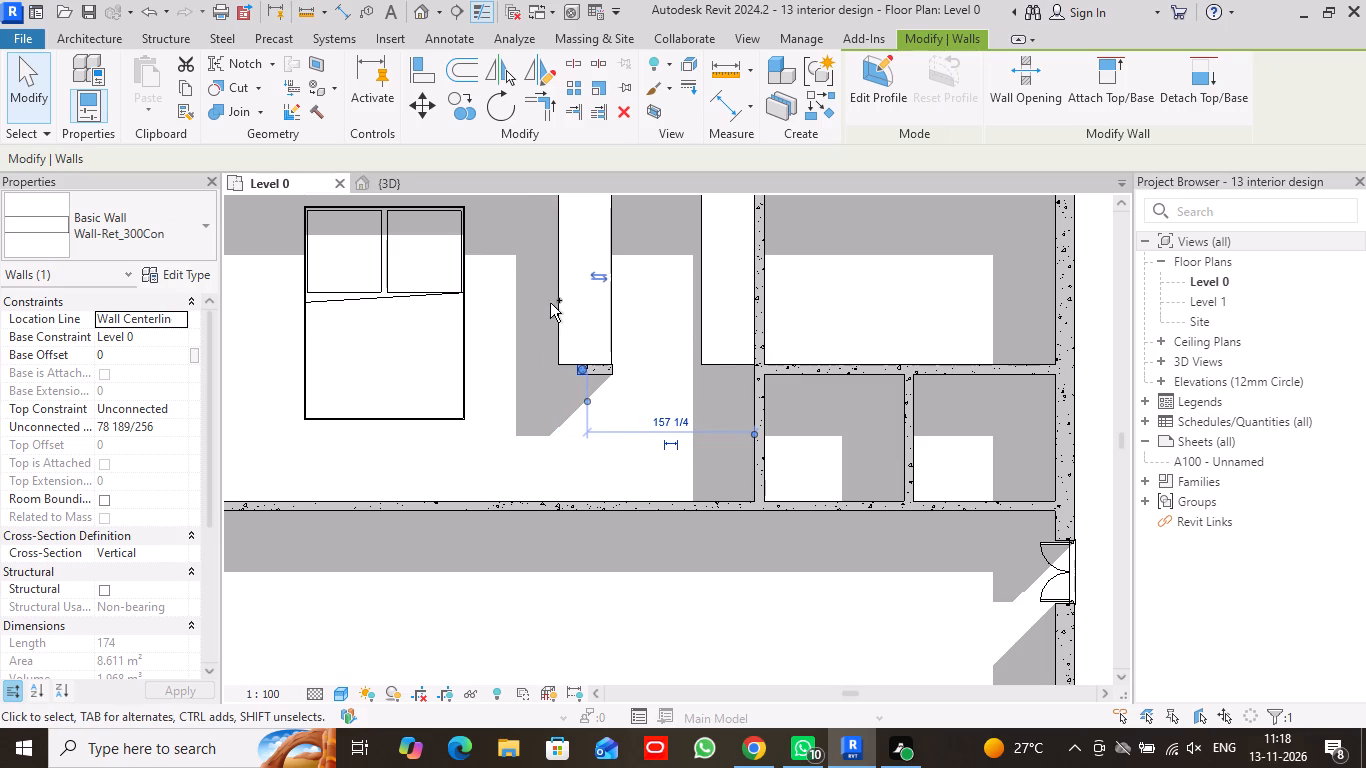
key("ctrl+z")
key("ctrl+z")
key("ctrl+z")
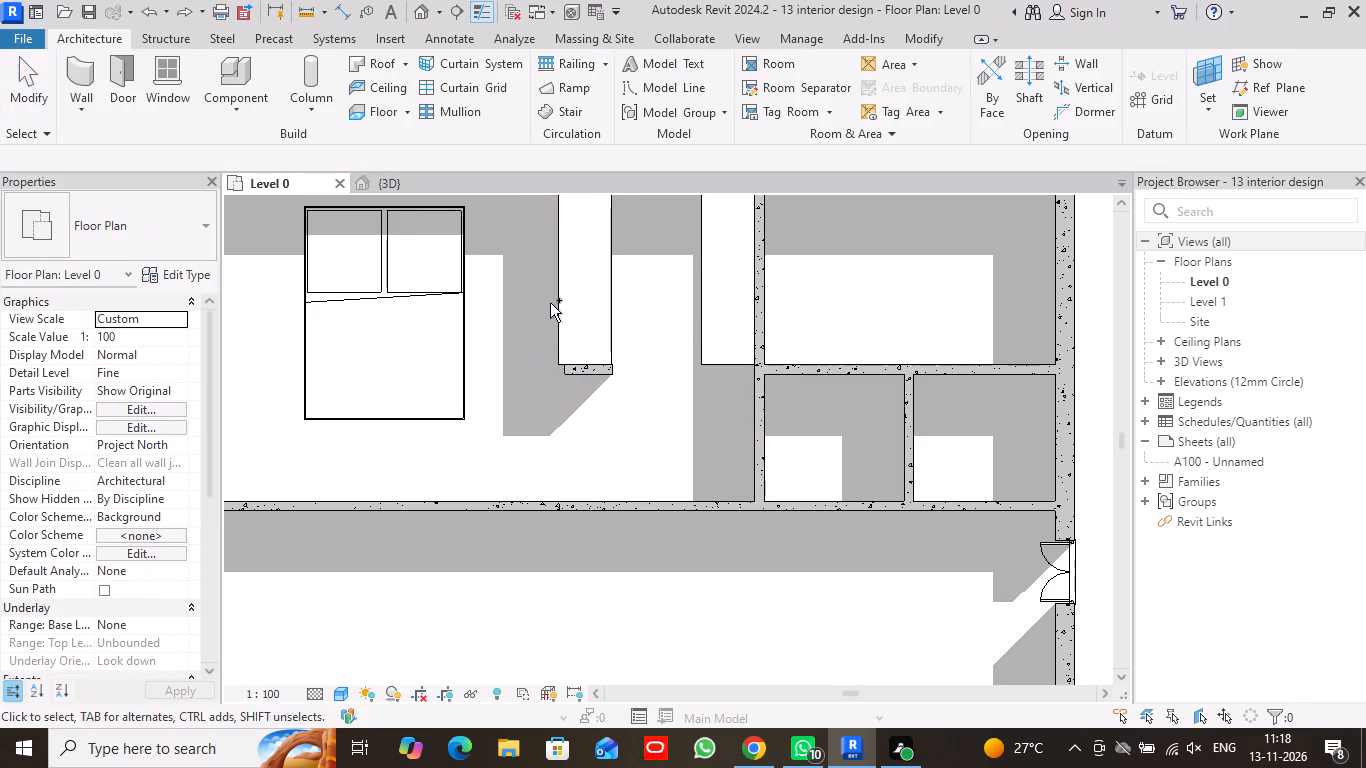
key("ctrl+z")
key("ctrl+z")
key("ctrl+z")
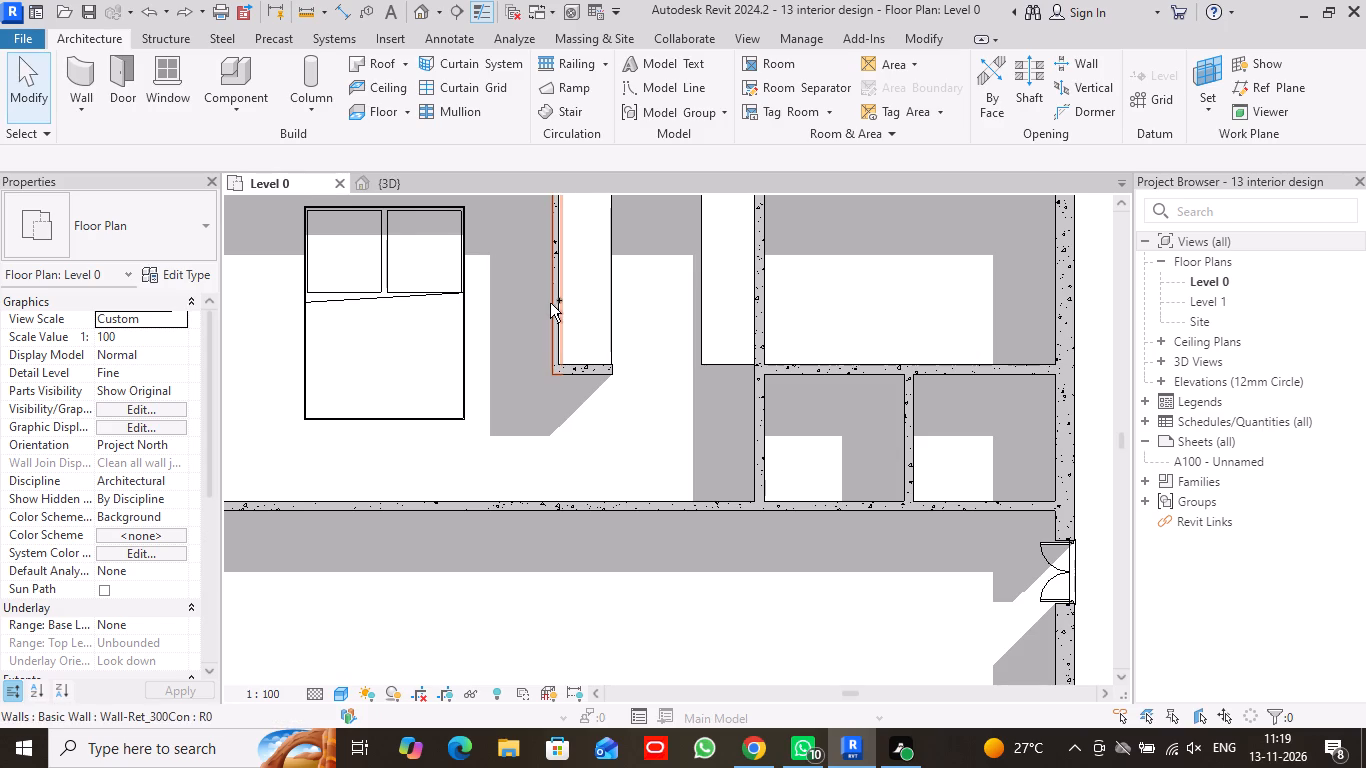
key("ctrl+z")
Move the entertainment center inside the L-shaped partition toward the opposite one, leaving a 25-inch gap to the partition's long leg.
scroll(664, 400, "down", 3)
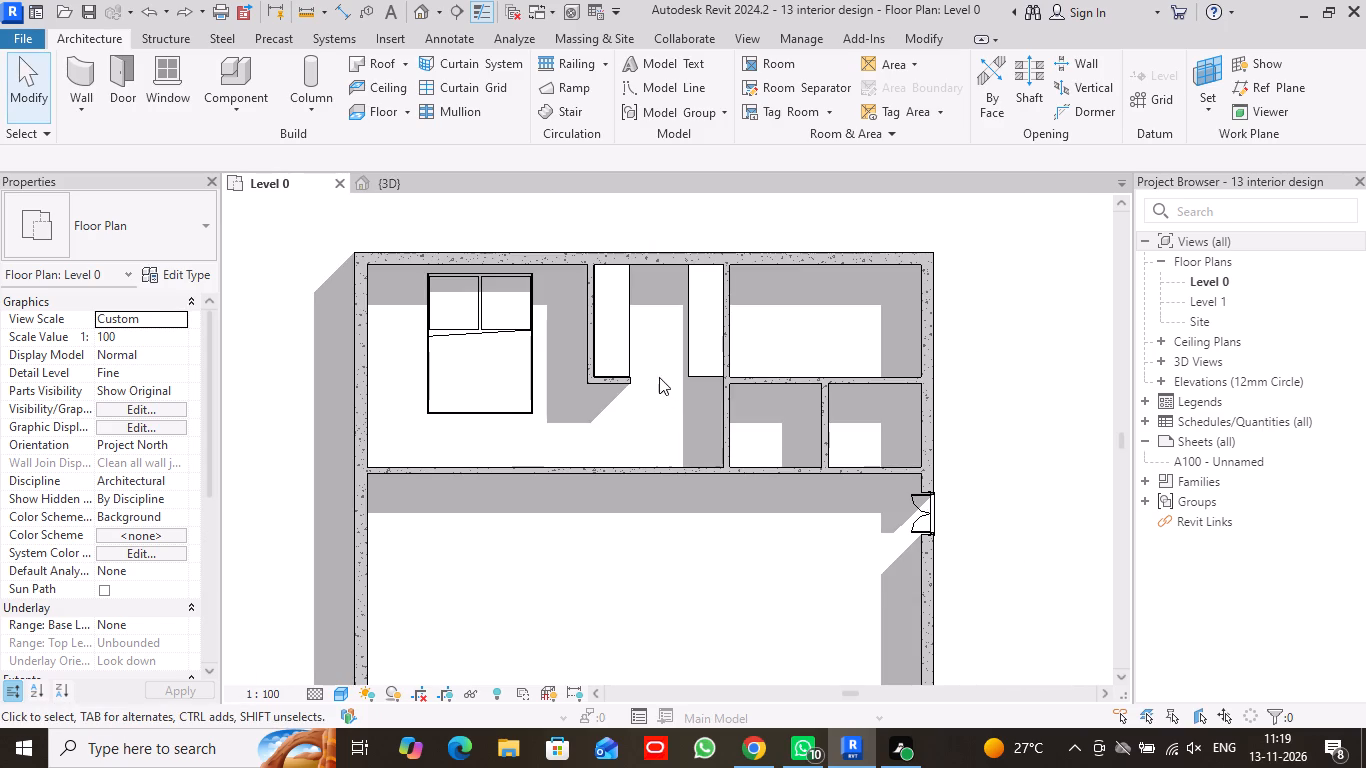
left_click(612, 336)
key("Right")
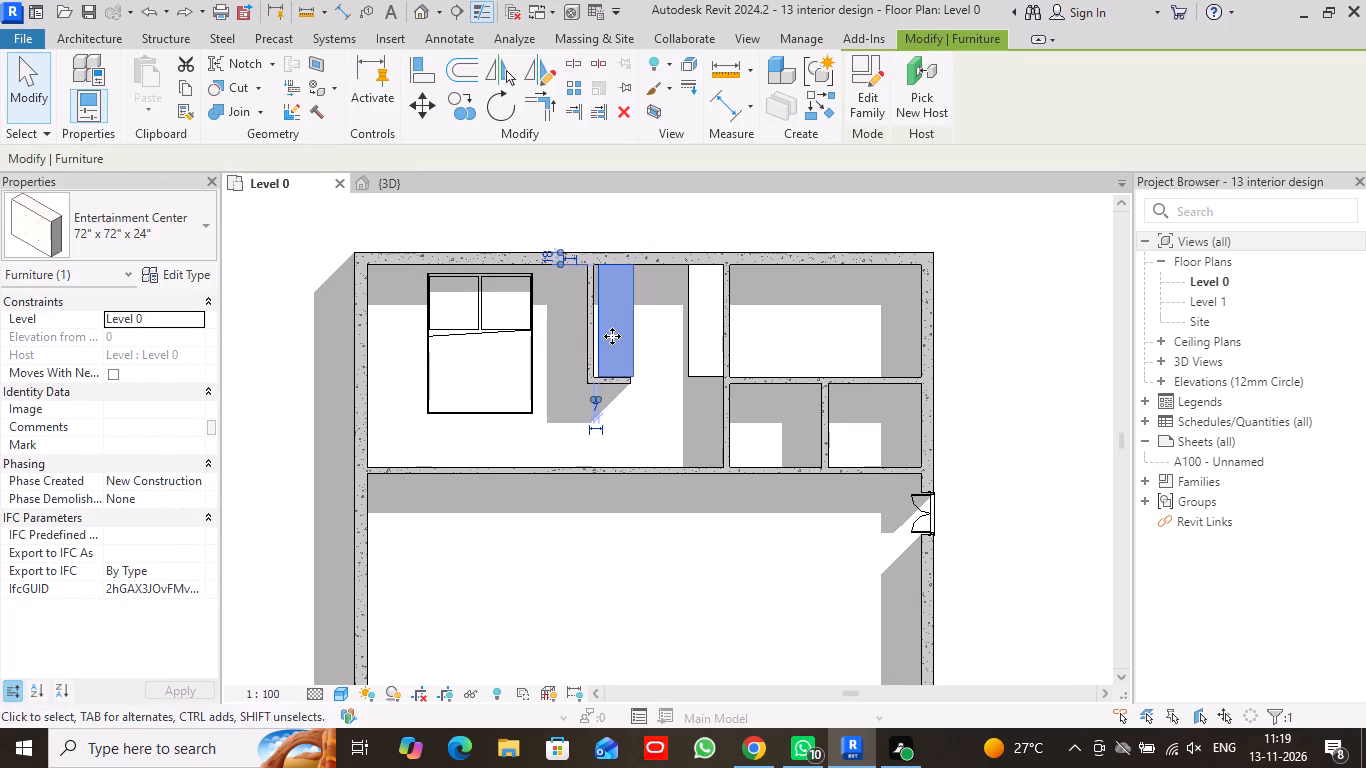
key("Right")
key("Right")
key("Right")
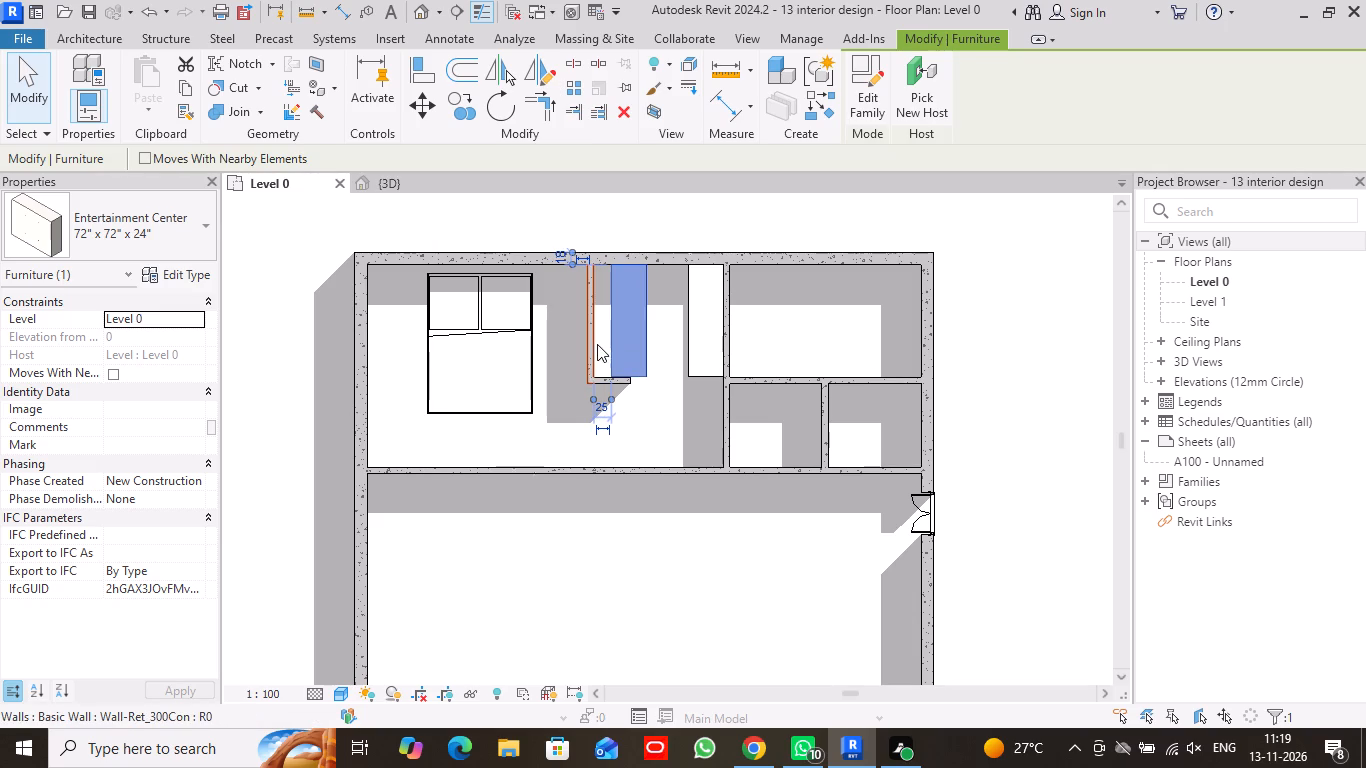
Shift both legs of the L-shaped partition together toward the entertainment center until the long leg sits against its back.
left_click(589, 347)
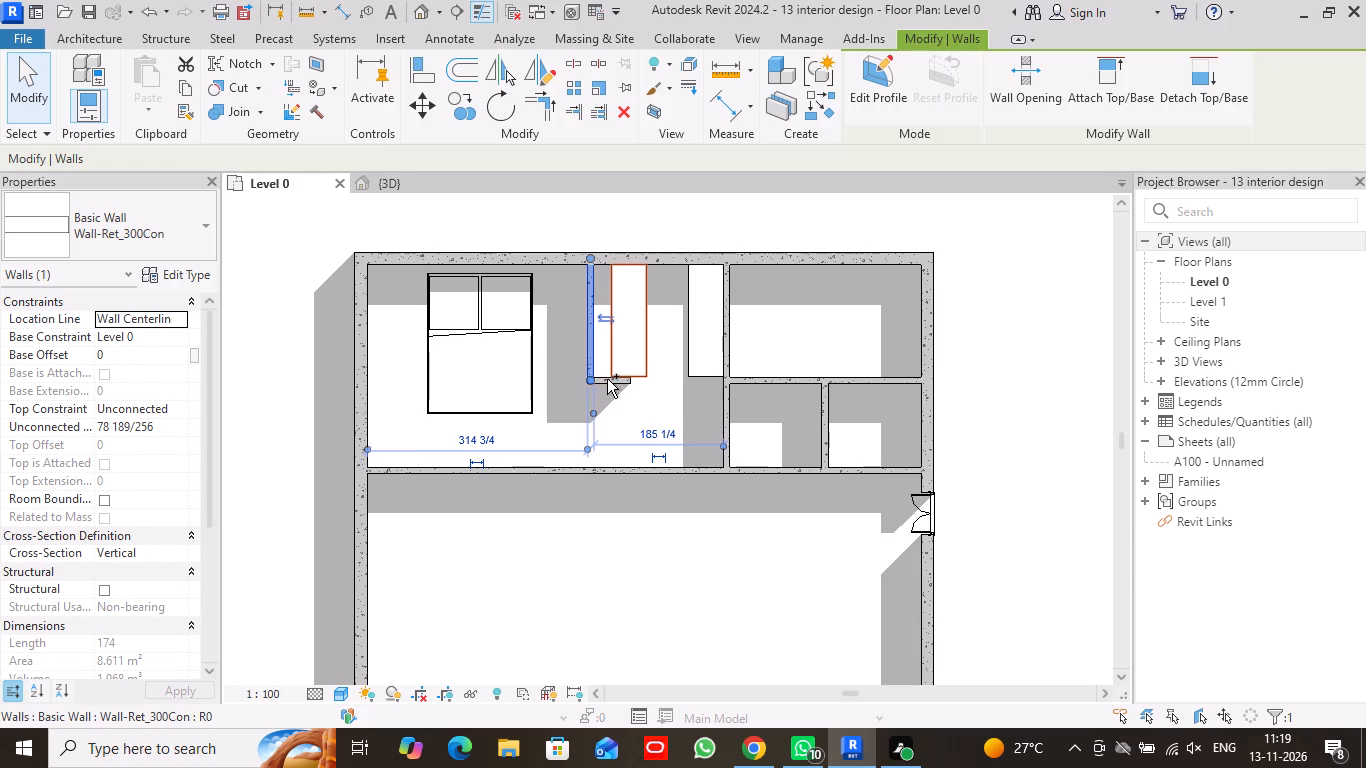
scroll(598, 379, "up", 5, "ctrl")
scroll(615, 397, "up", 2)
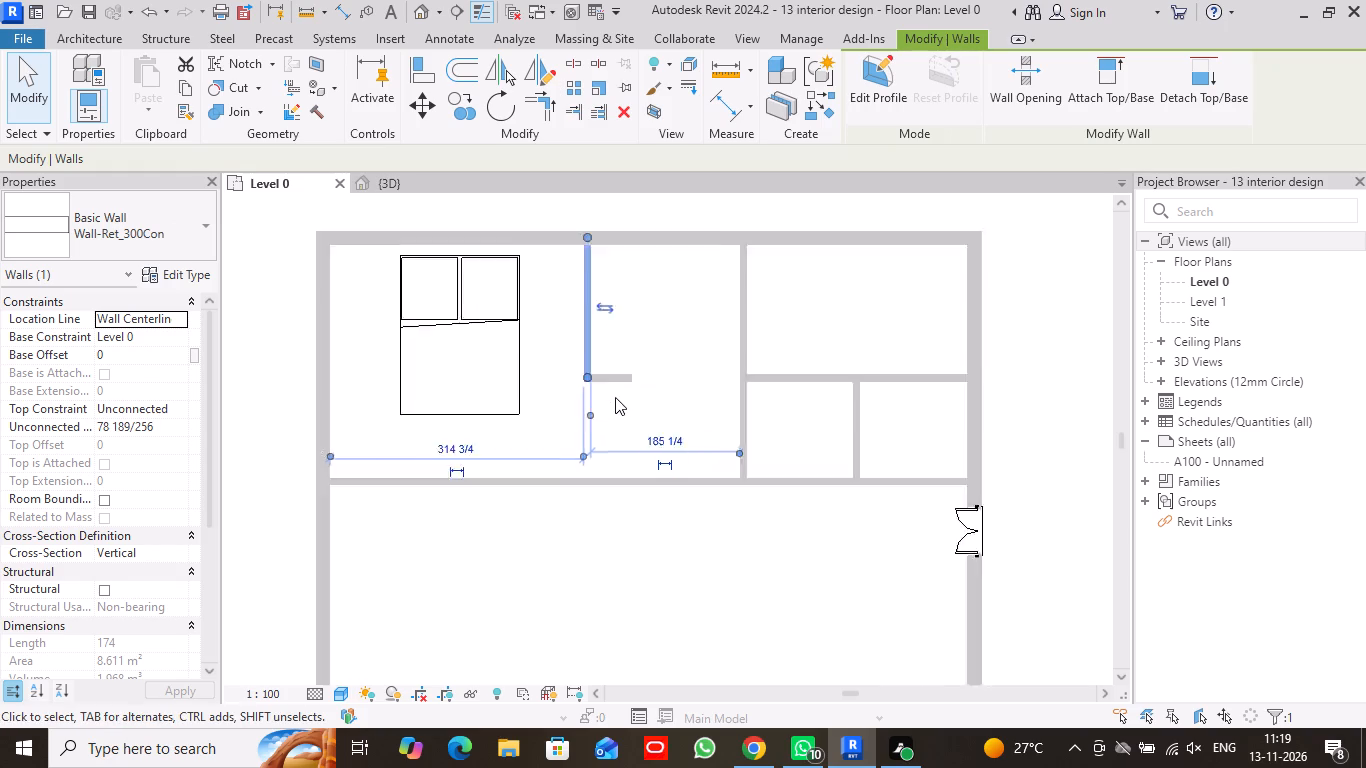
scroll(615, 397, "up", 2)
left_click(591, 368)
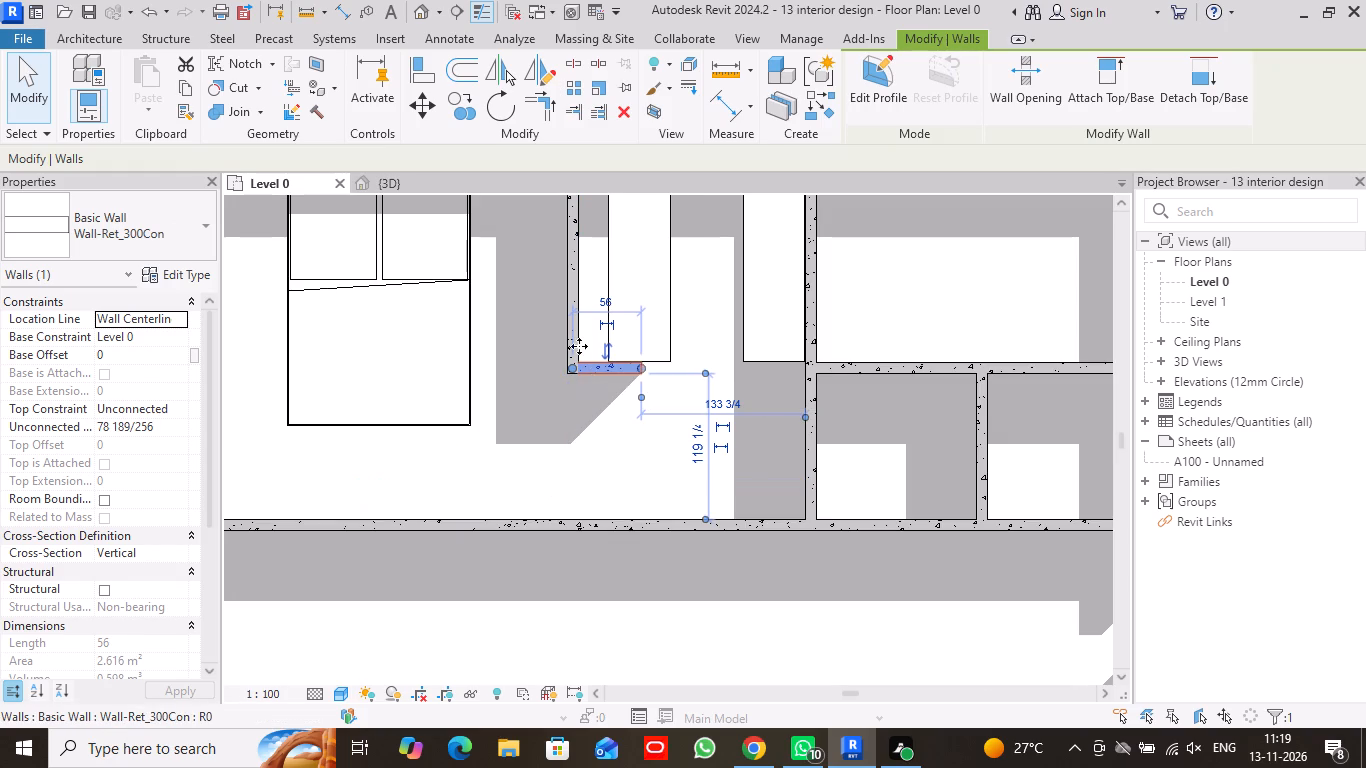
left_click(570, 320, "ctrl")
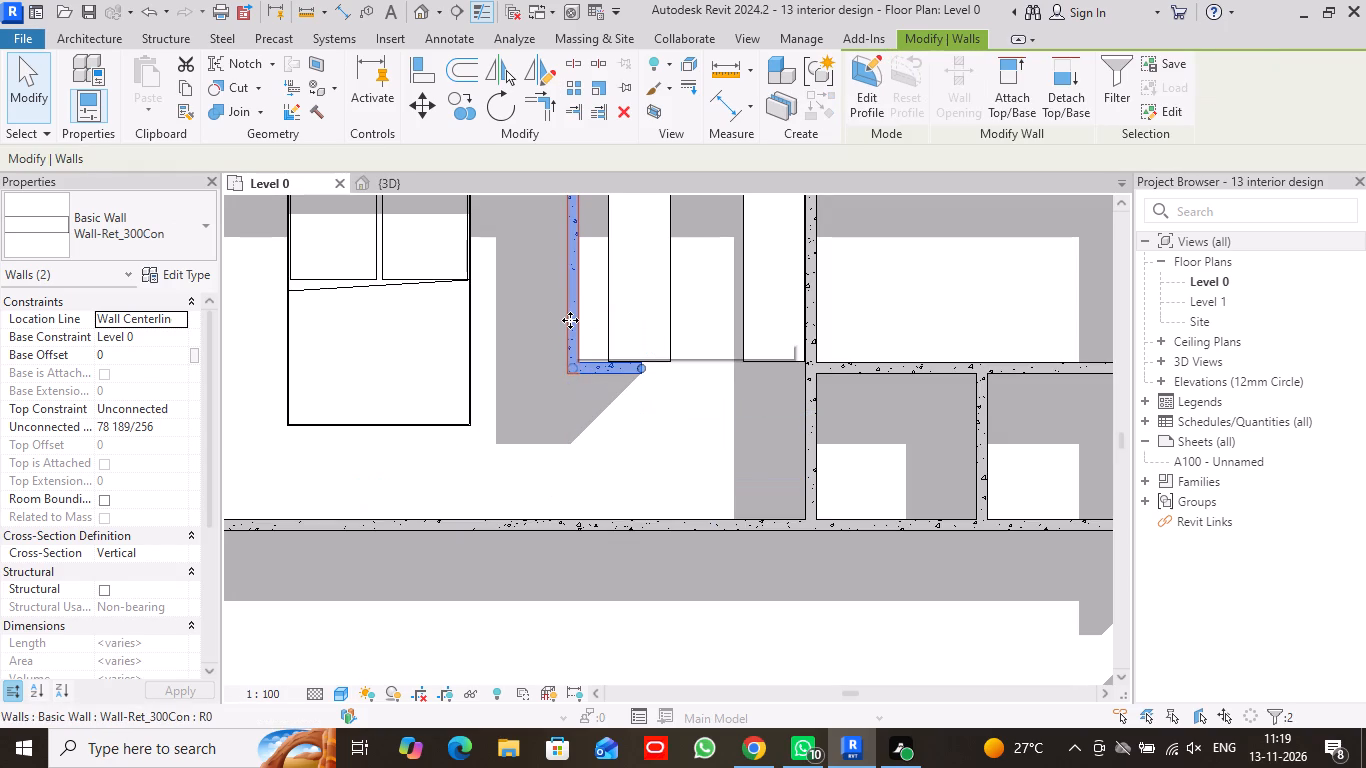
key("Right")
key("Right")
key("Right")
key("Right")
key("Right")
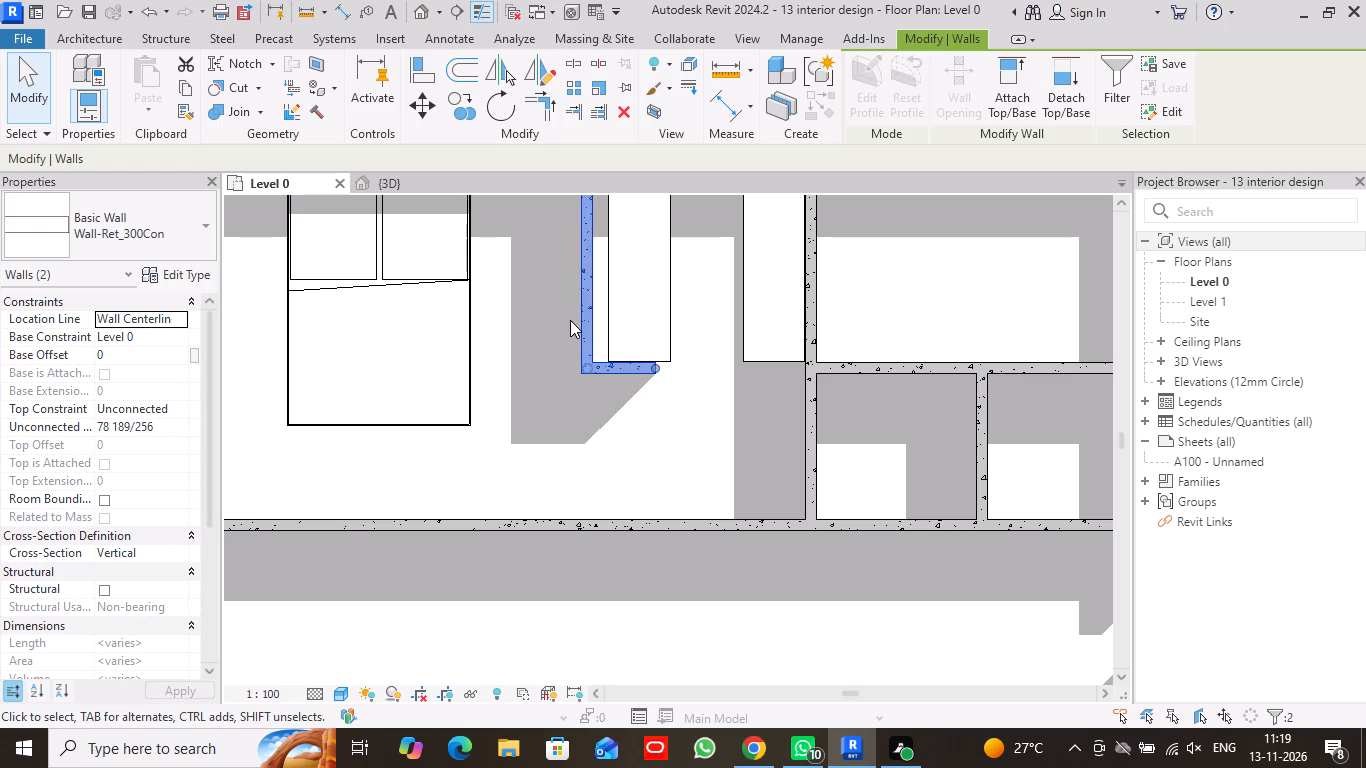
key("Right")
key("Right")
key("Right")
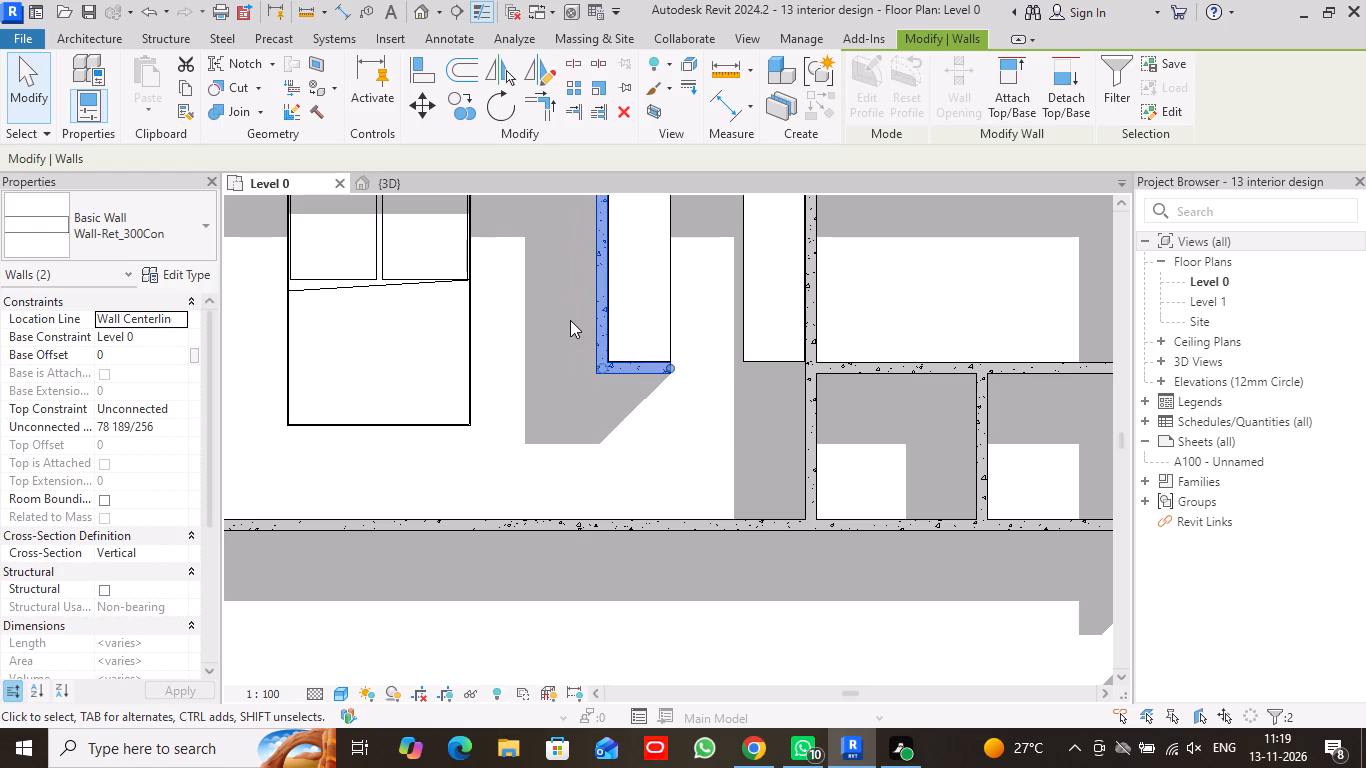
scroll(706, 443, "down", 2)
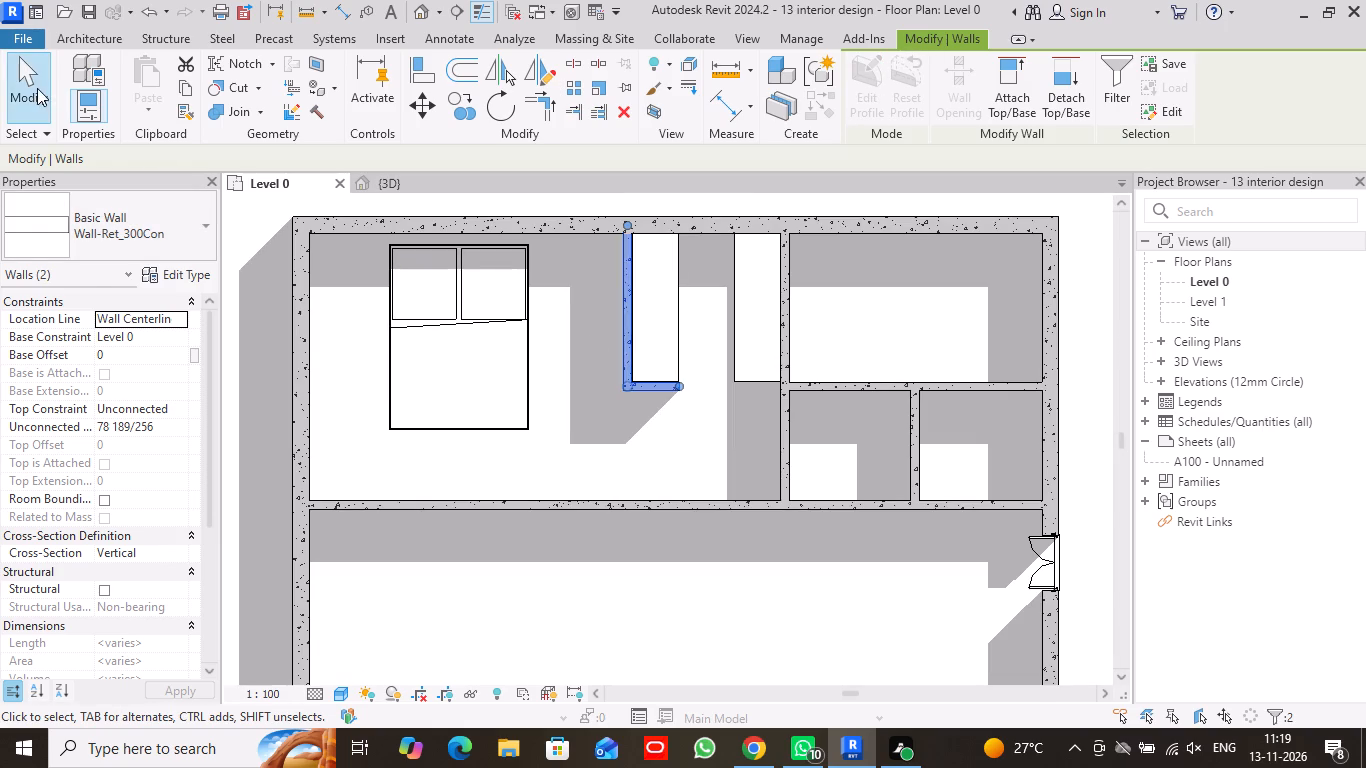
Split the partition between the large hall and the small room farther from the double door at that room's two inner side faces.
left_click(37, 88)
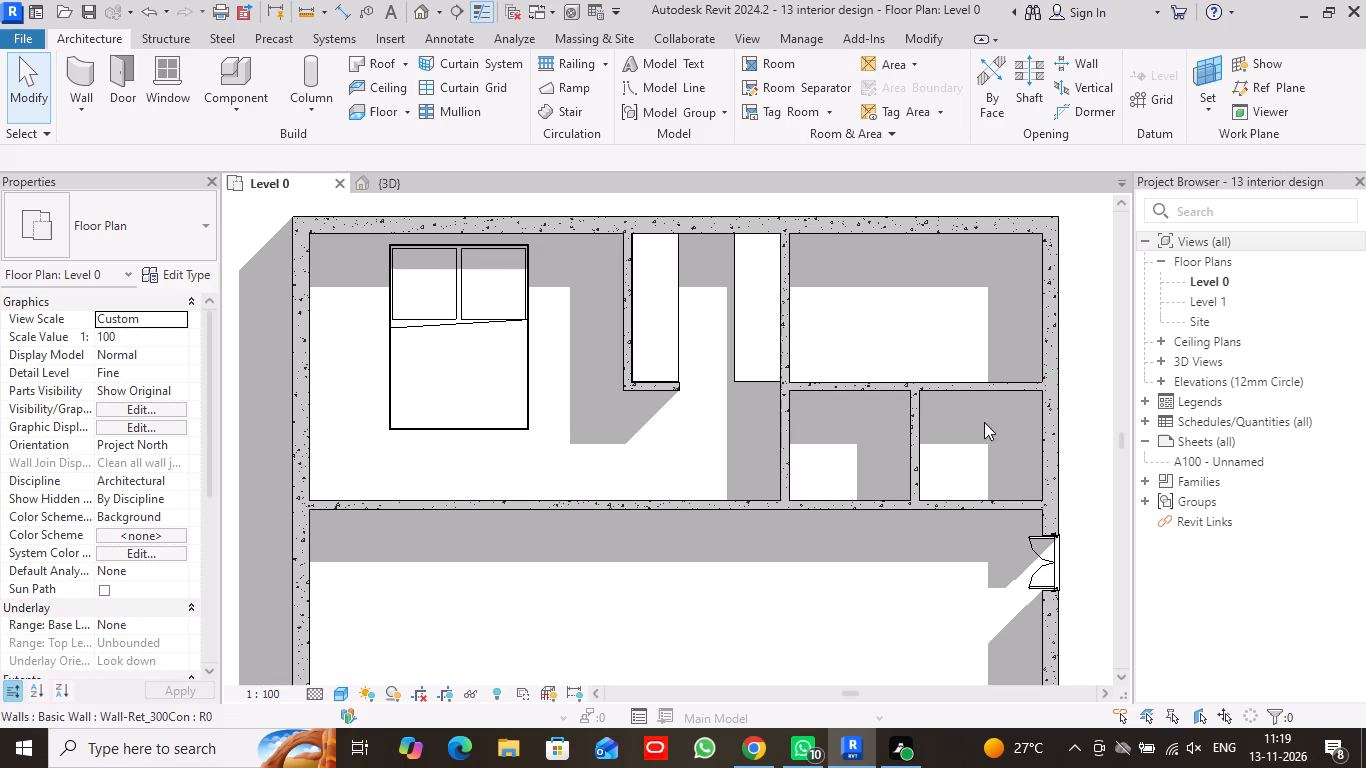
scroll(850, 587, "down", 2)
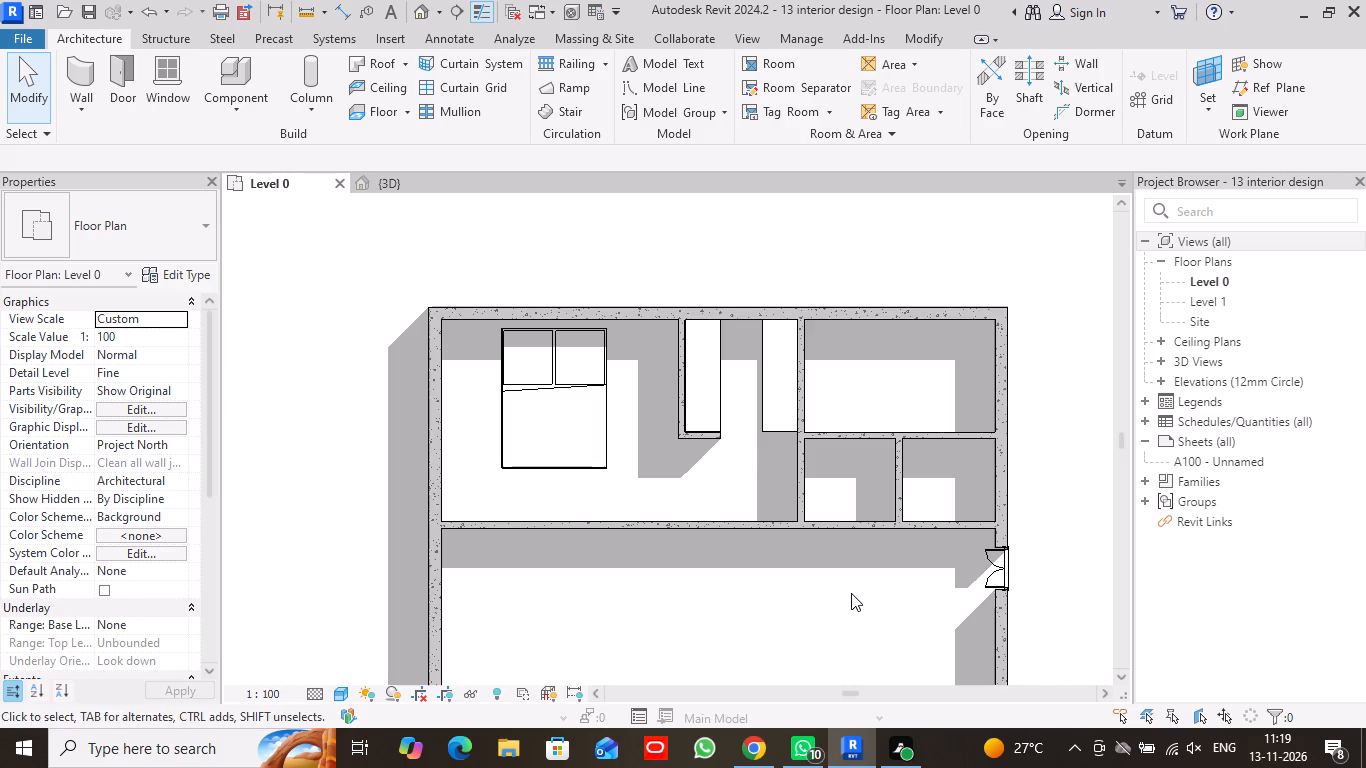
scroll(843, 605, "up", 4)
middle_click_drag(867, 581, 753, 502)
scroll(869, 579, "up", 1)
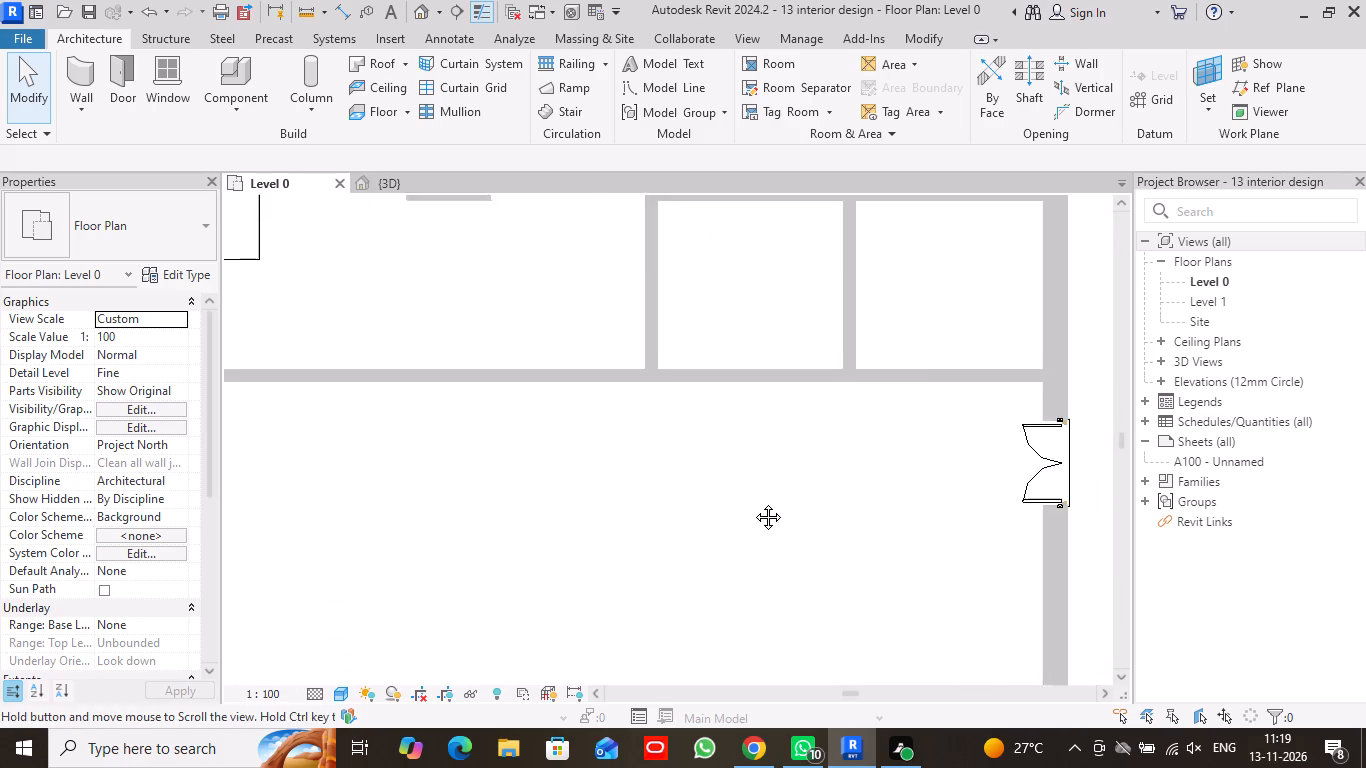
middle_click_drag(753, 502, 750, 500)
scroll(766, 491, "up", 2)
scroll(766, 491, "down", 1)
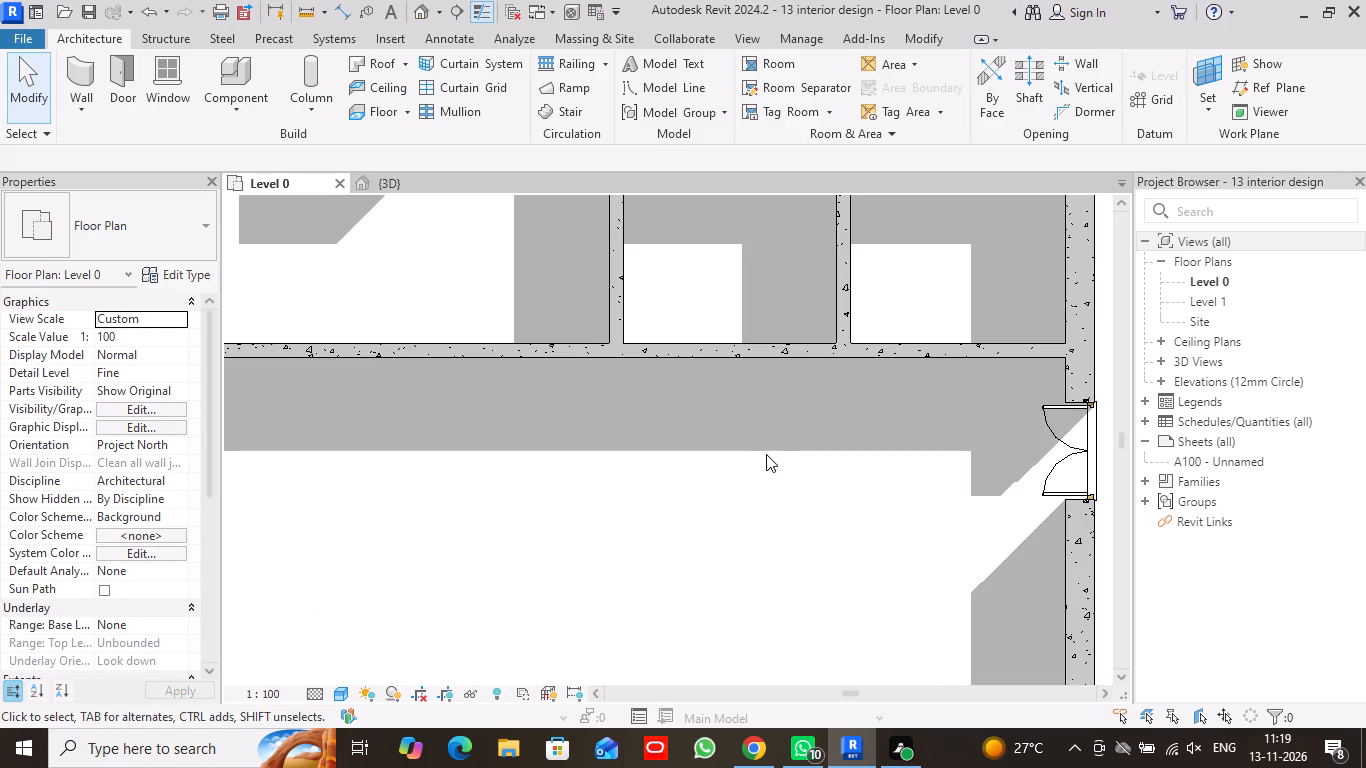
middle_click_drag(766, 454, 757, 523)
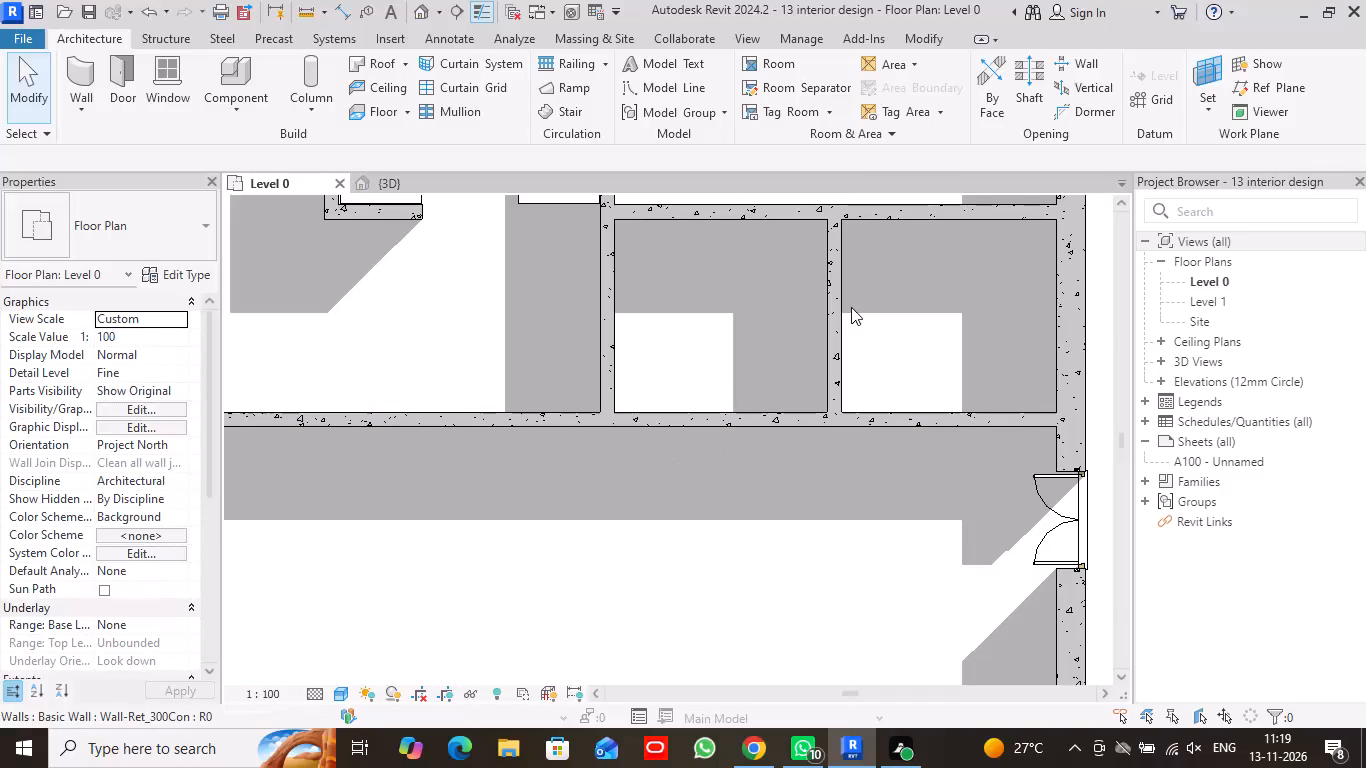
left_click(919, 34)
scroll(861, 324, "down", 5)
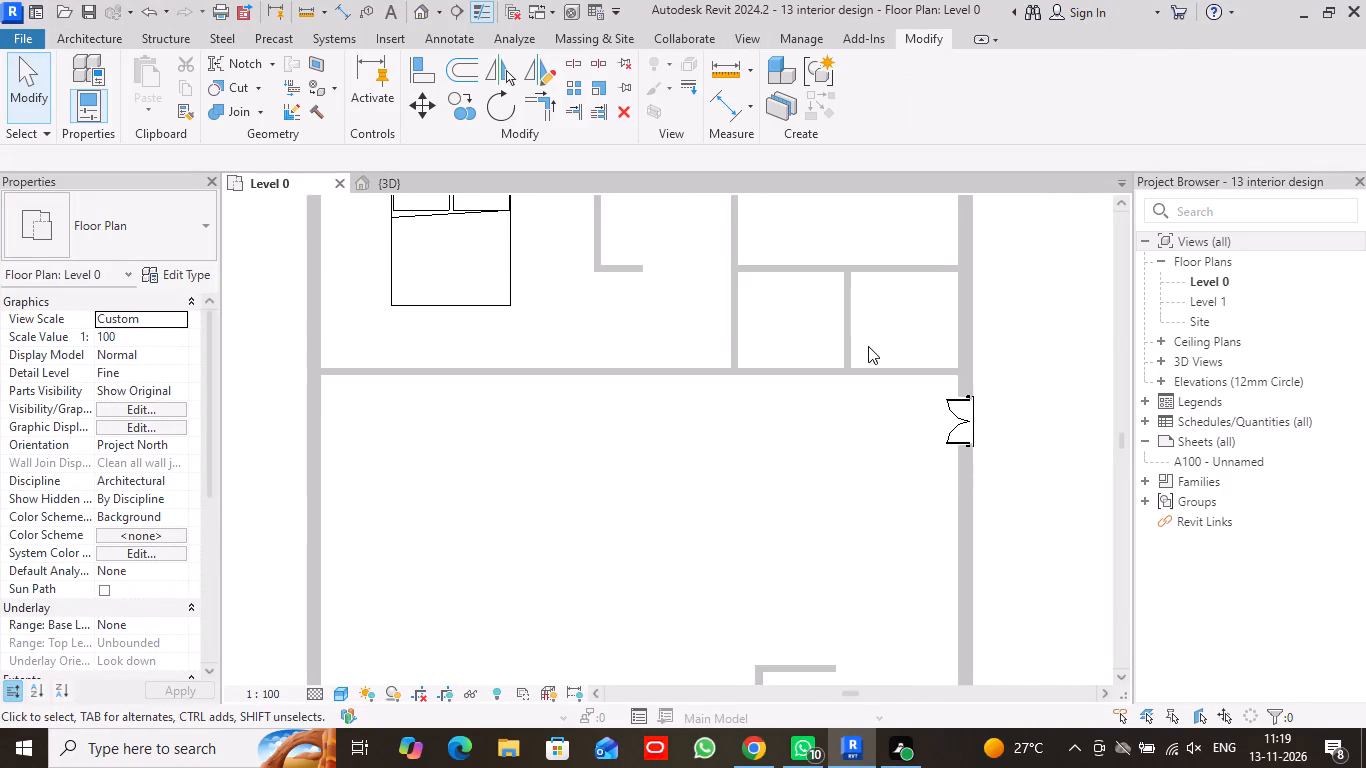
middle_click_drag(819, 434, 808, 476)
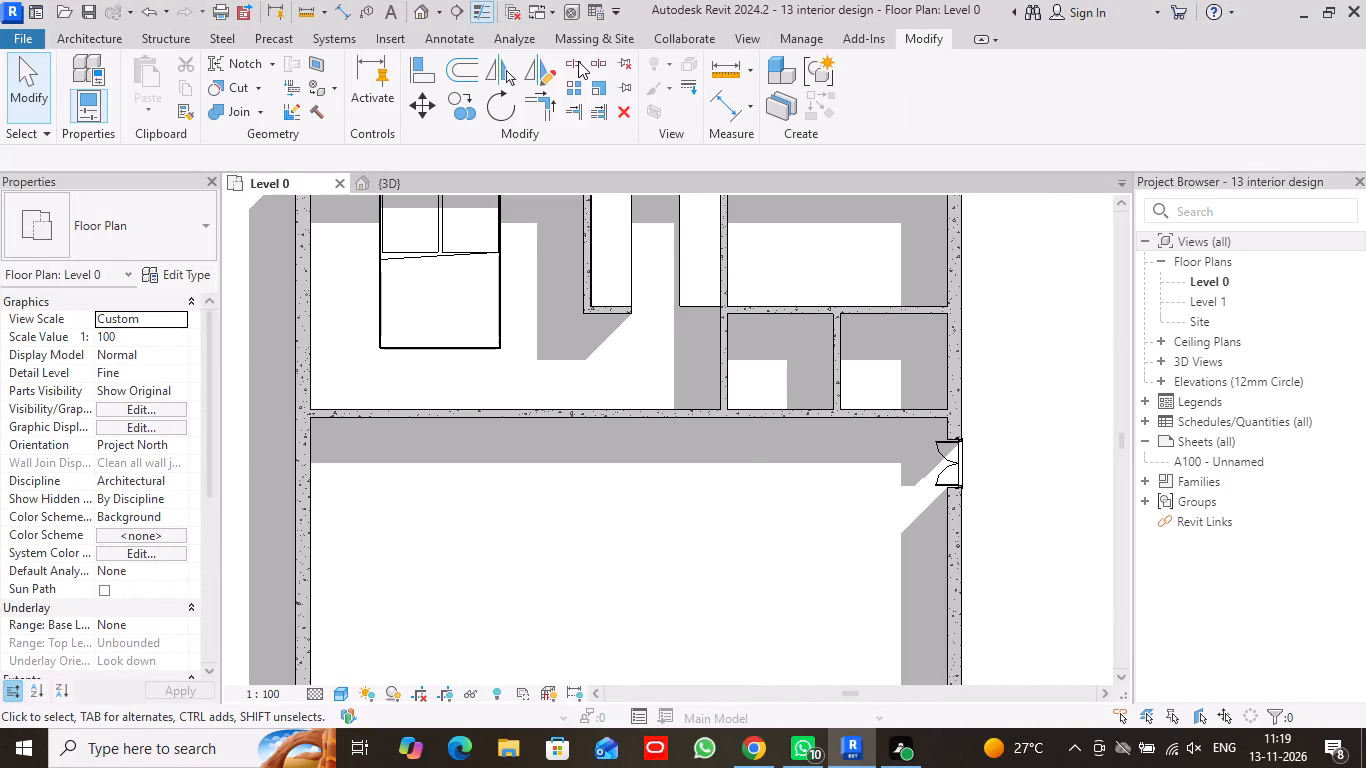
left_click(578, 61)
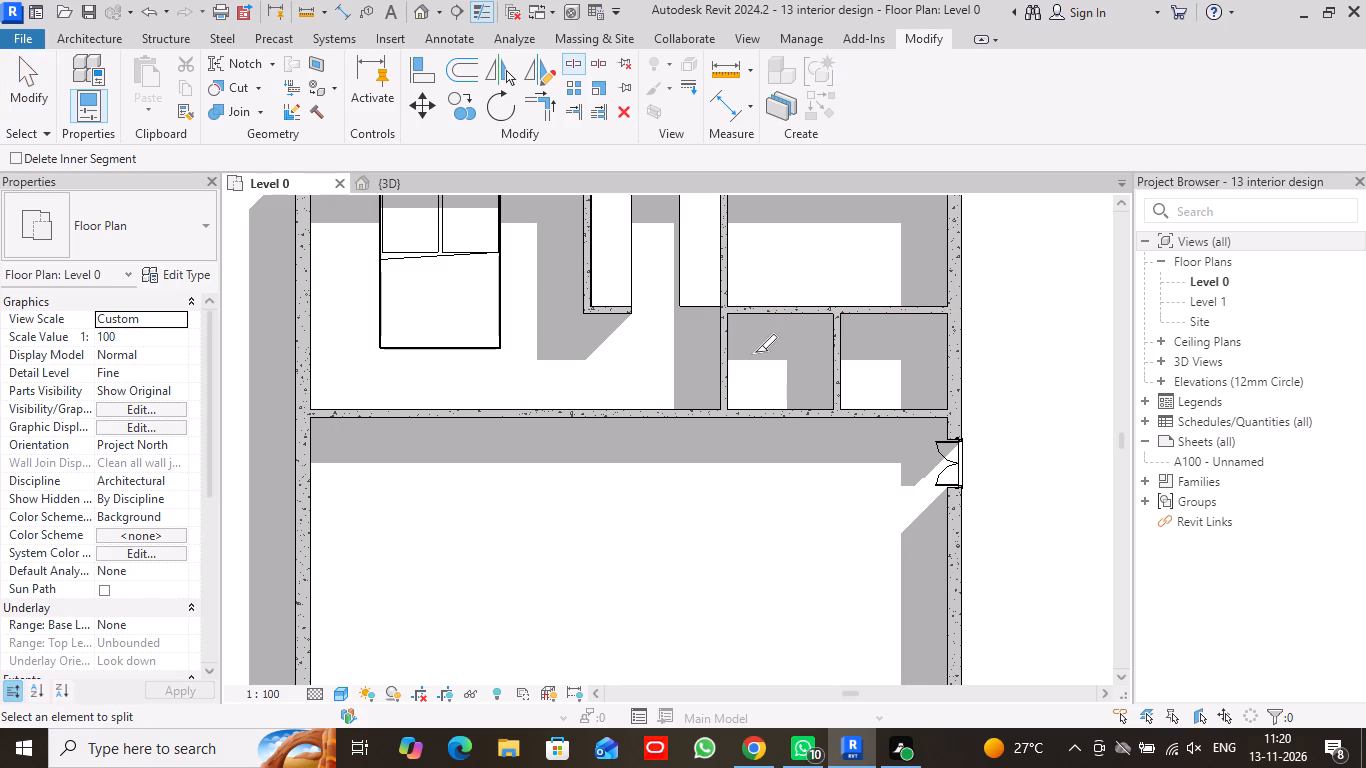
scroll(755, 352, "up", 5)
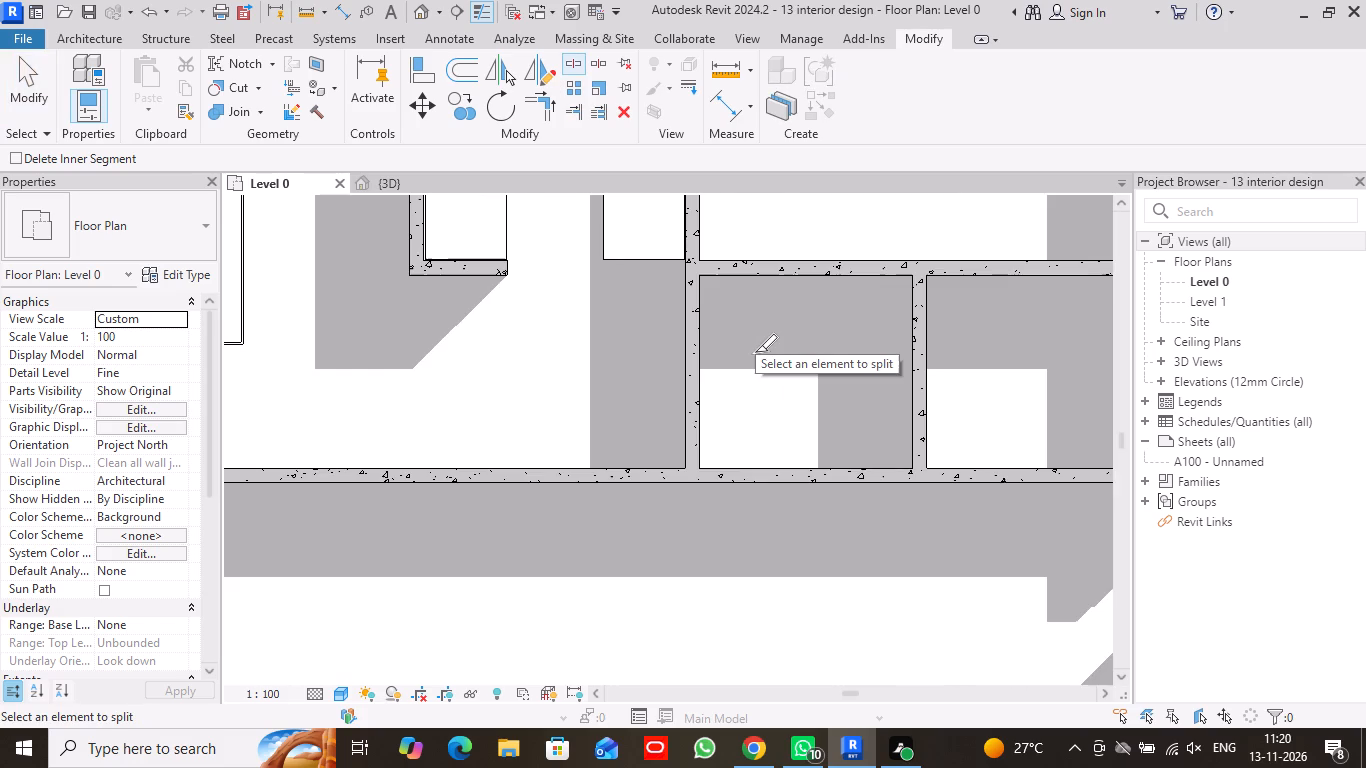
scroll(748, 380, "up", 3)
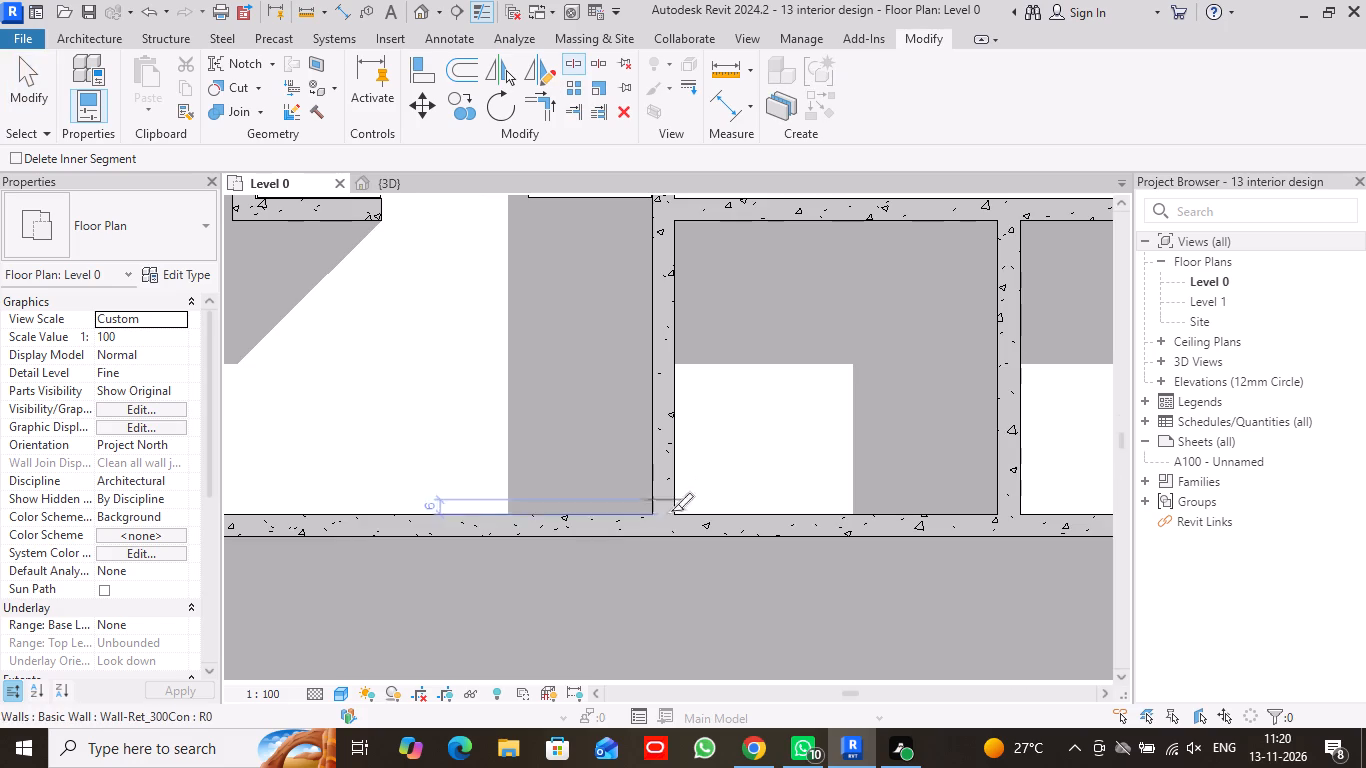
scroll(675, 517, "up", 3)
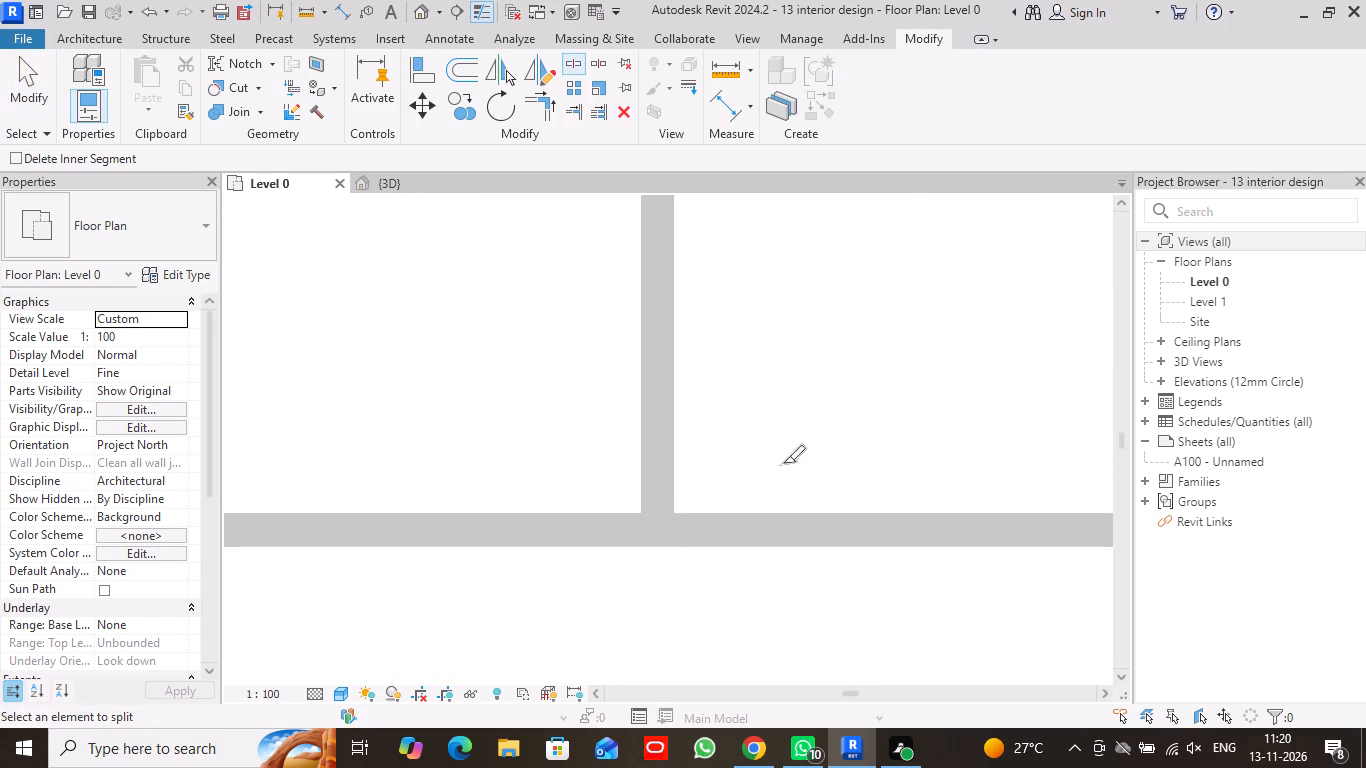
middle_click_drag(796, 459, 636, 407)
scroll(636, 407, "up", 1)
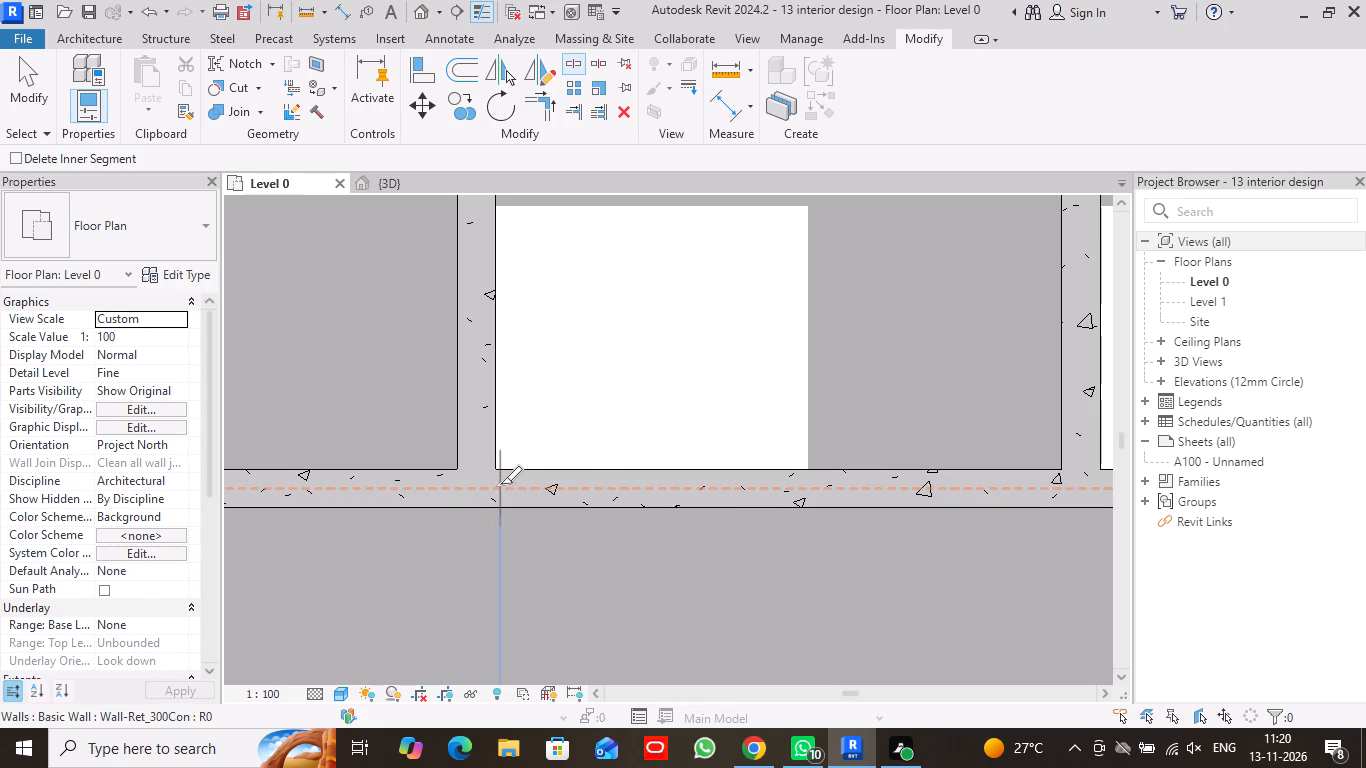
left_click(497, 485)
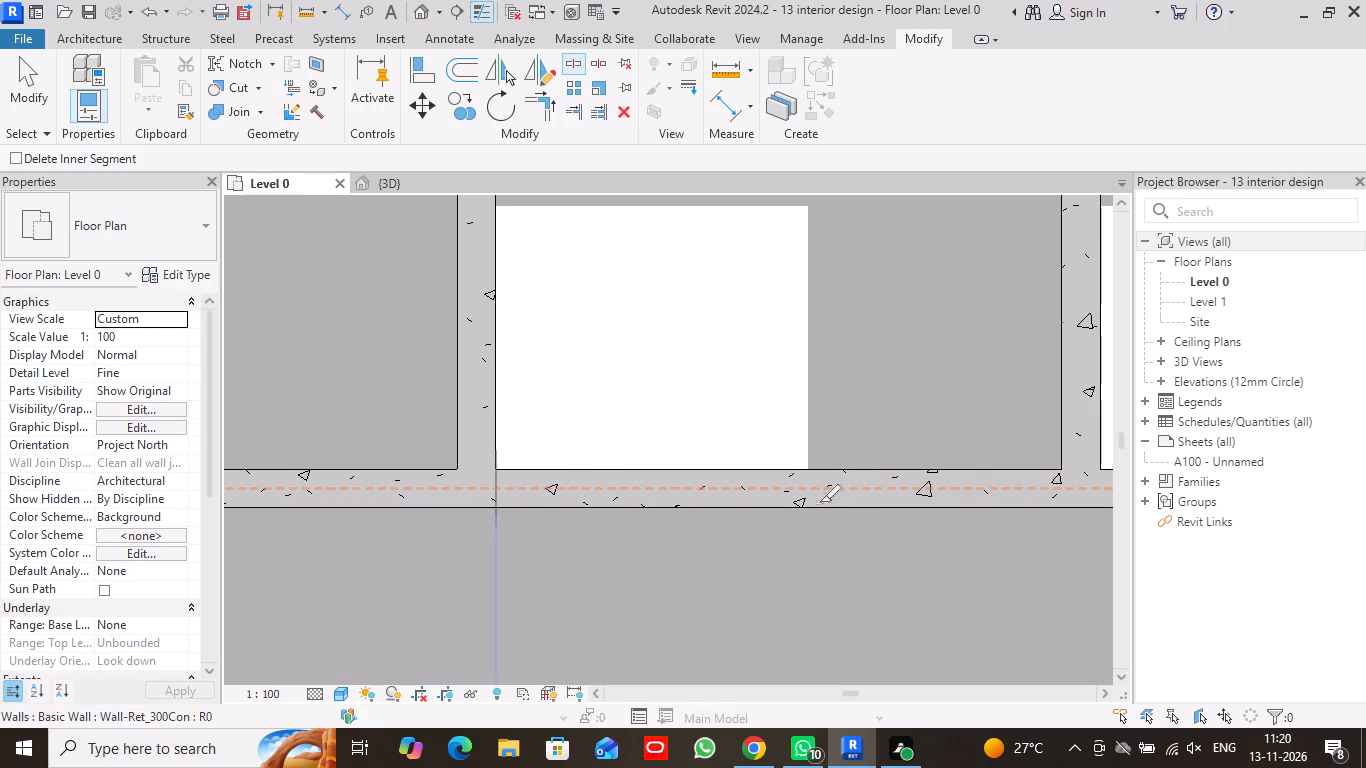
left_click(1059, 485)
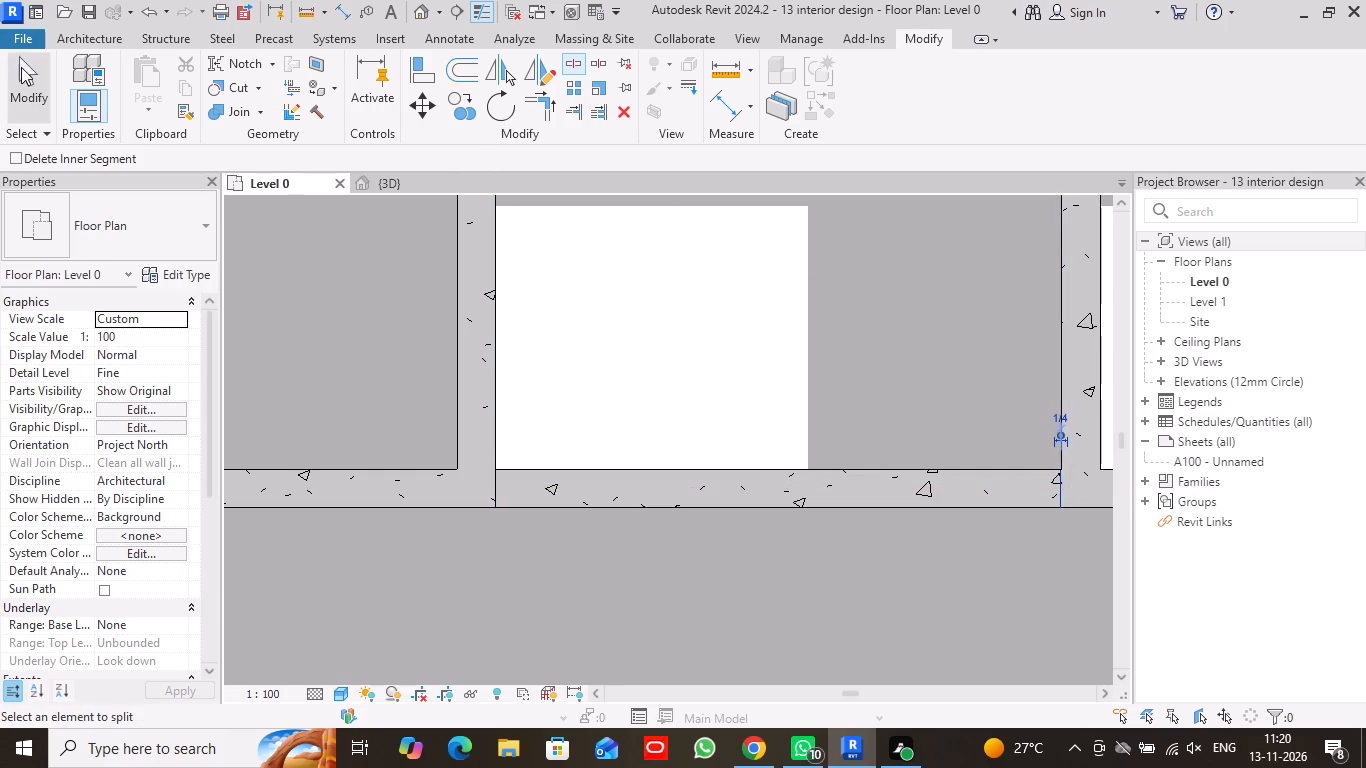
left_click(21, 67)
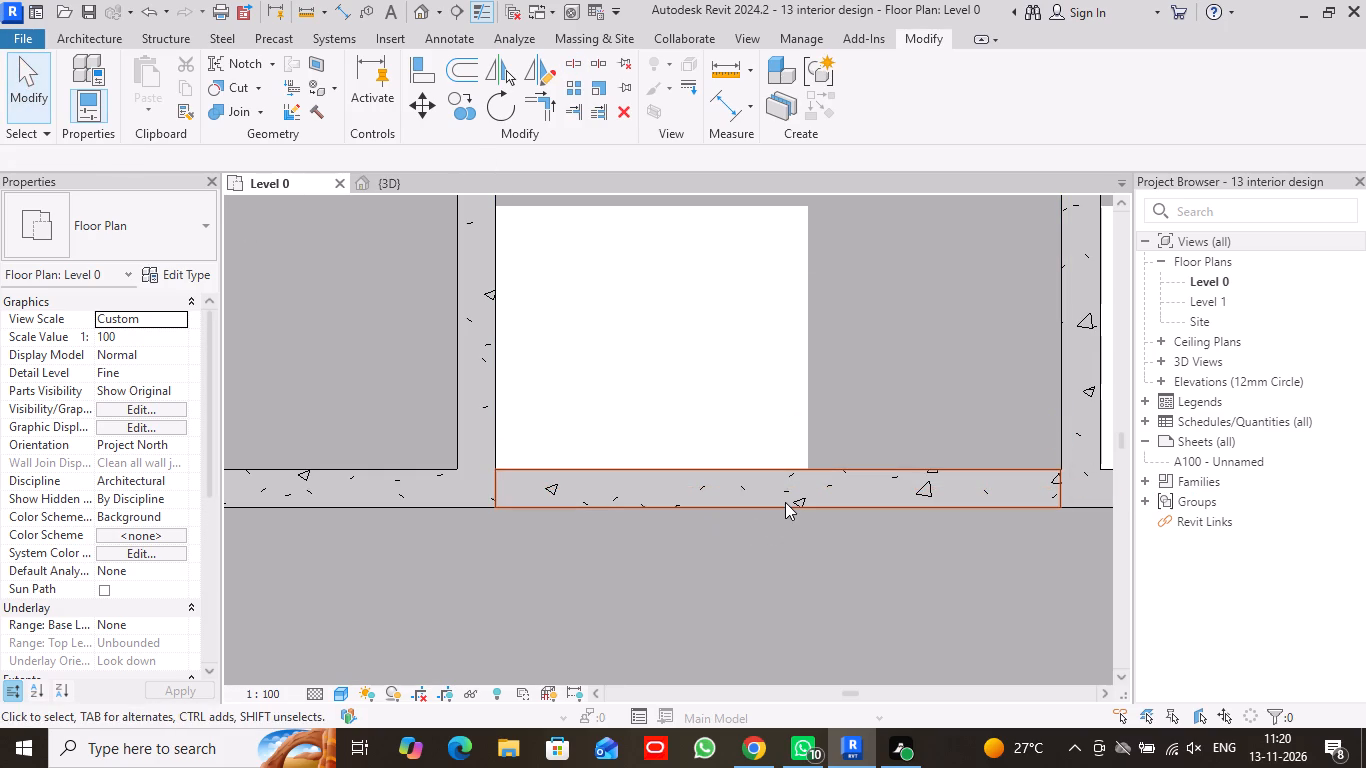
Delete the split-off wall segment to open that small room to the large hall.
right_click(785, 502)
left_click(869, 457)
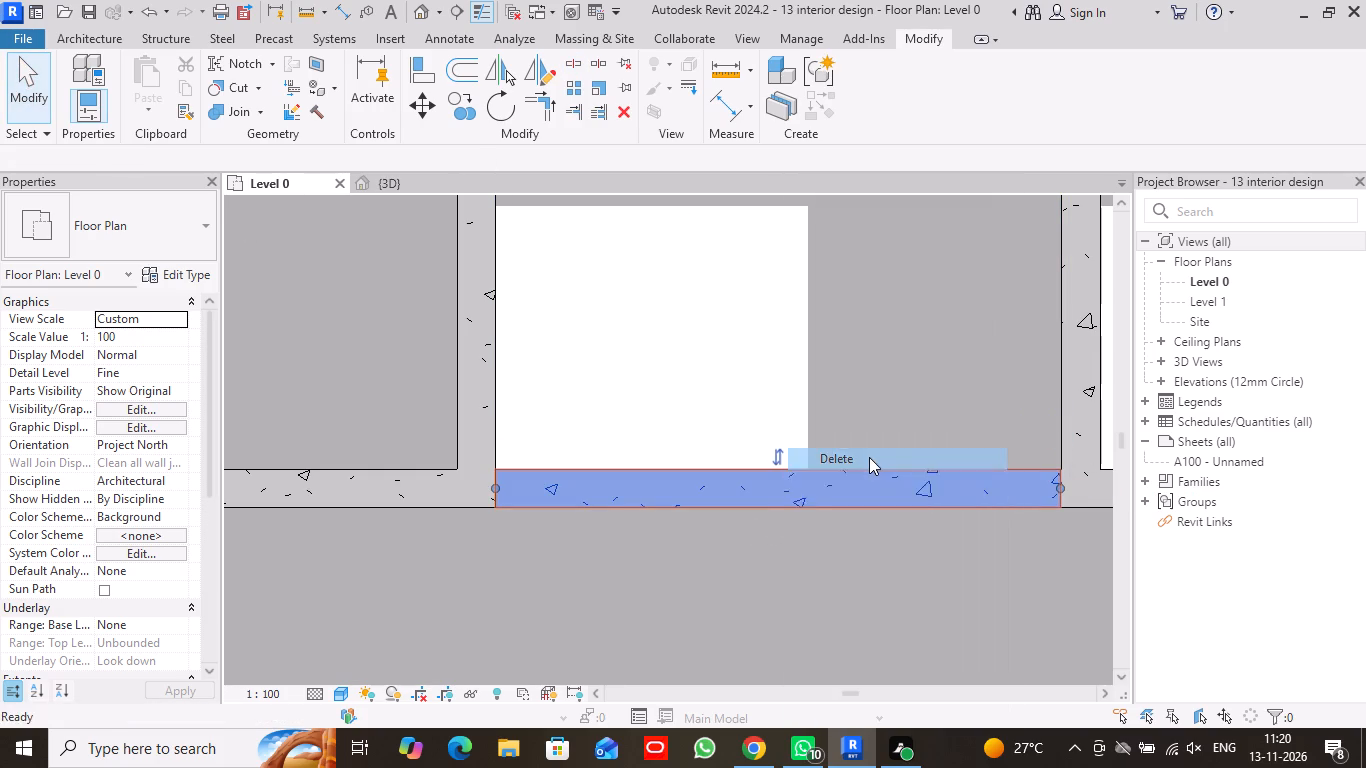
Load the Chair-Viper and Couch-Viper families from the Furniture library's Seating folder for component placement.
scroll(810, 501, "down", 8)
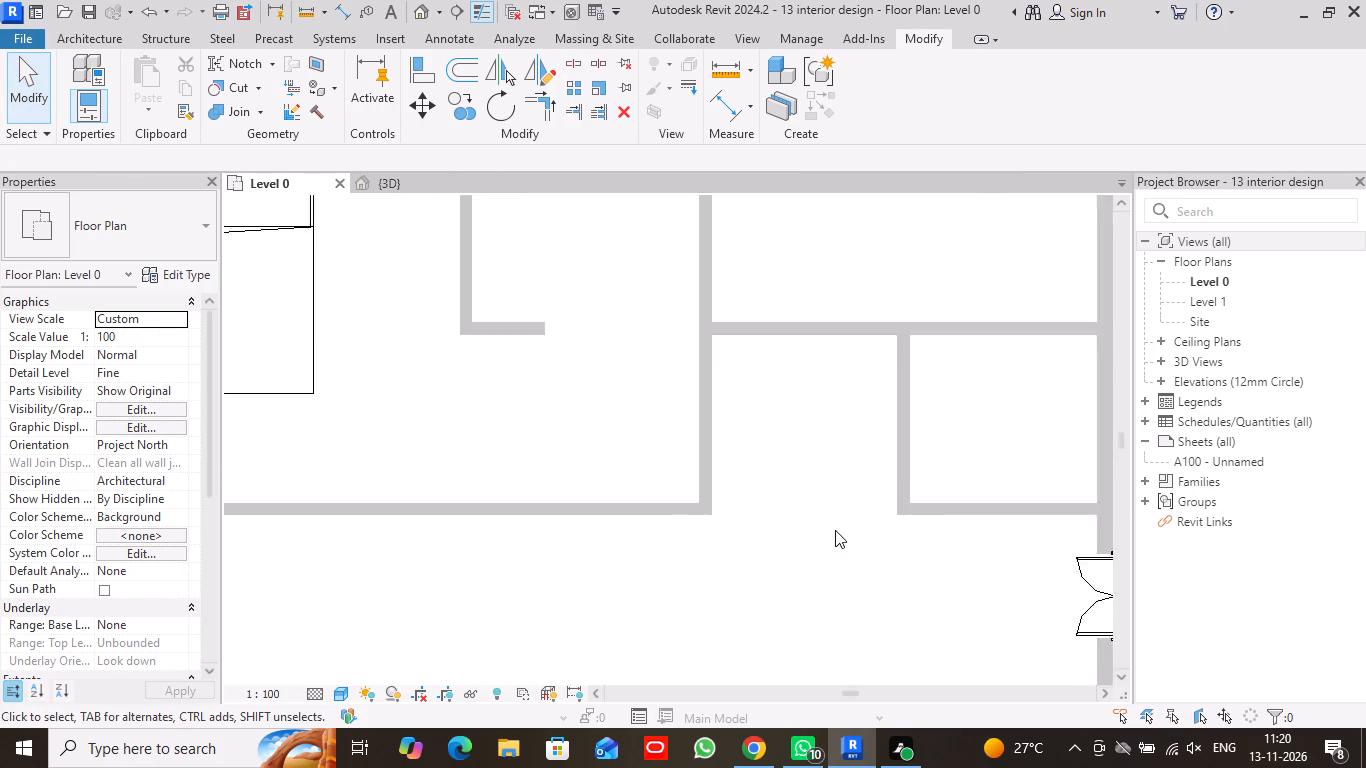
scroll(835, 530, "down", 4)
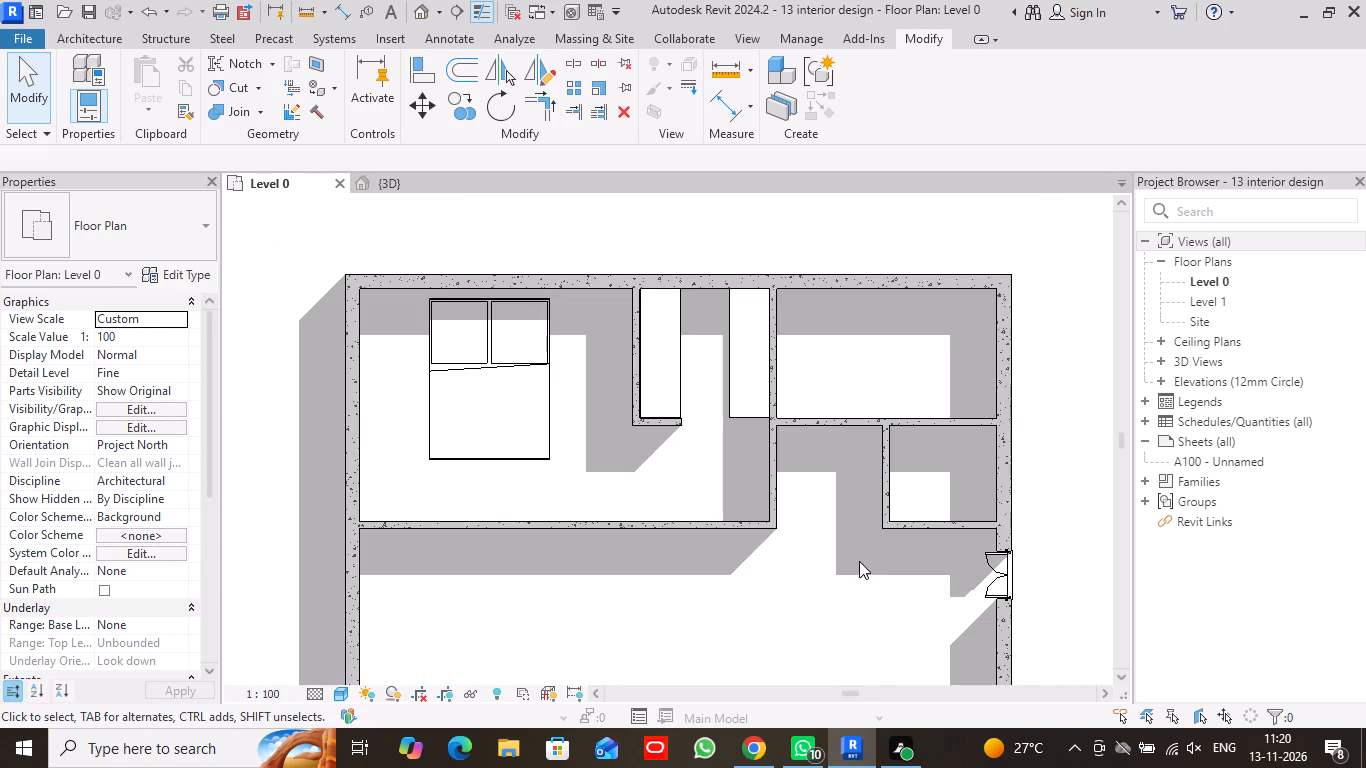
middle_click_drag(859, 559, 867, 459)
scroll(867, 459, "down", 1)
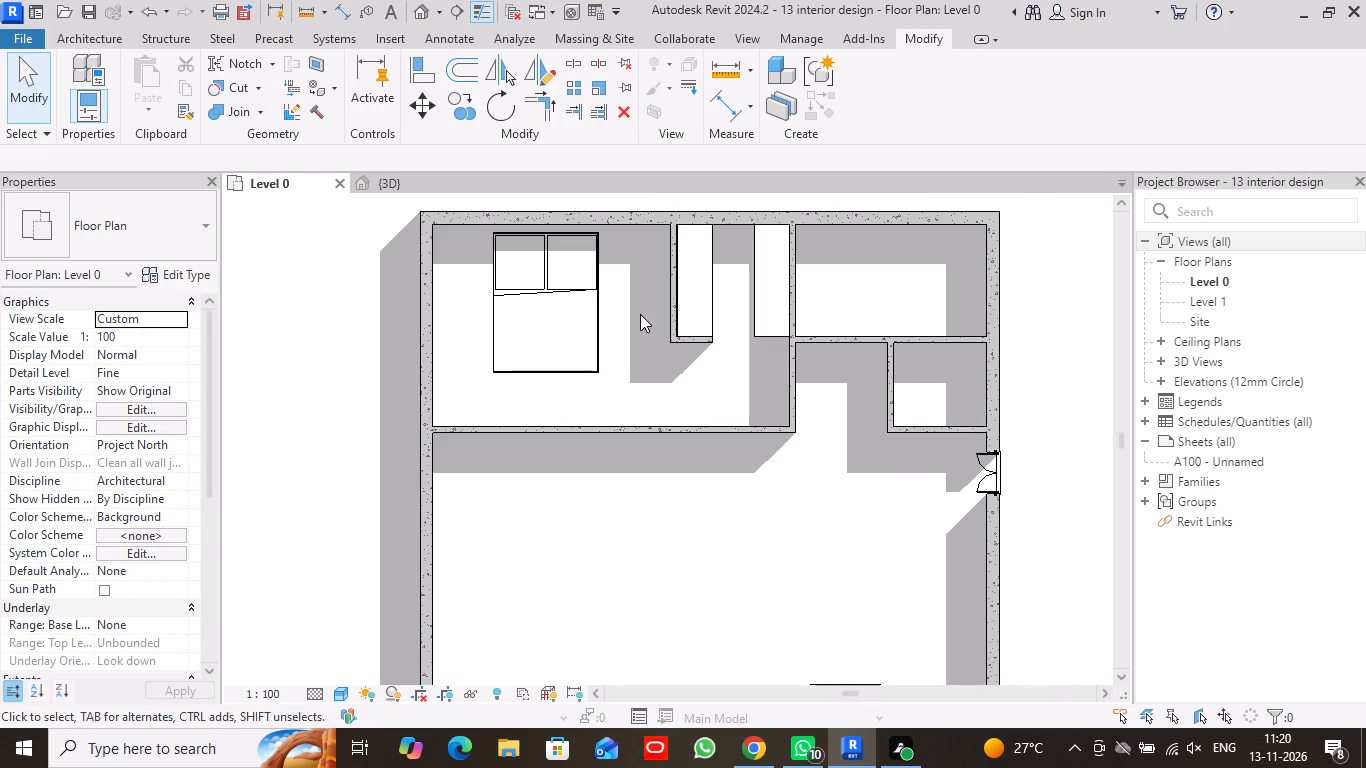
left_click(83, 43)
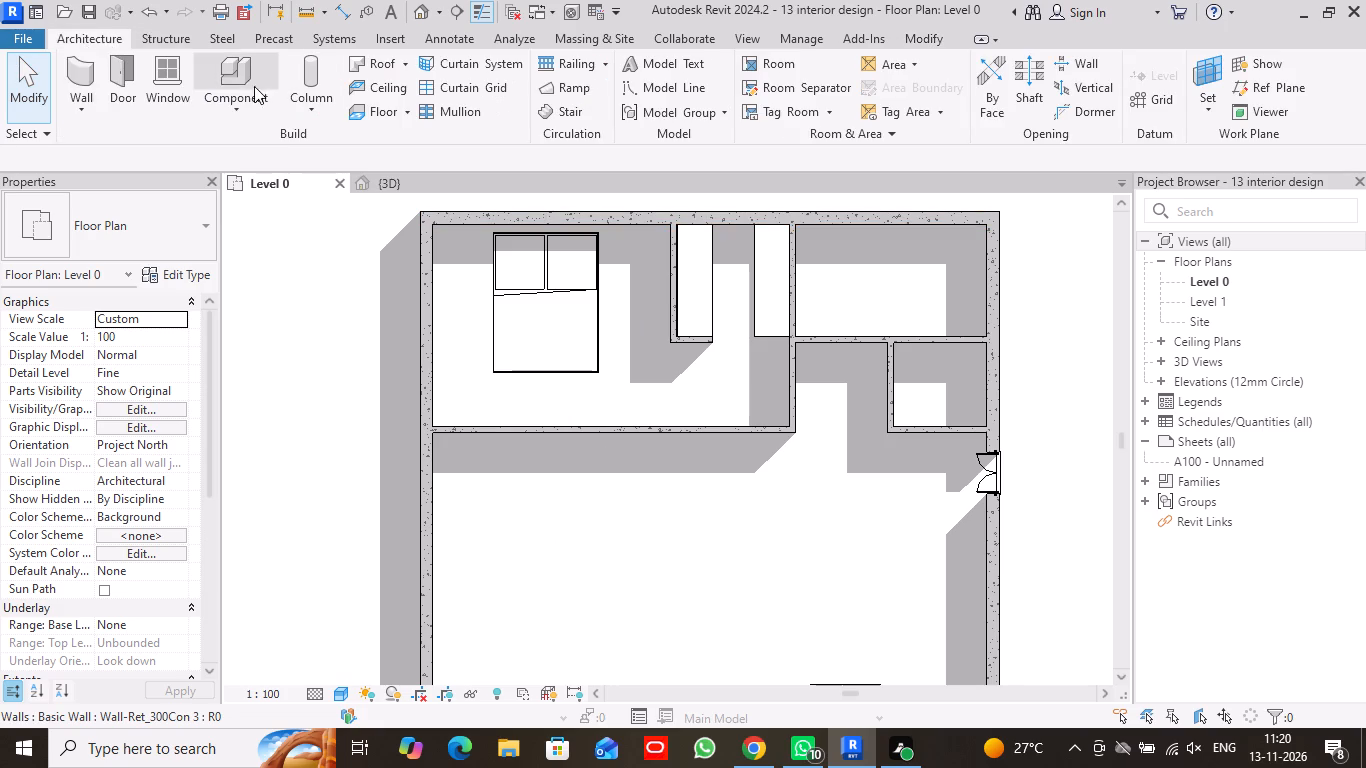
left_click(247, 85)
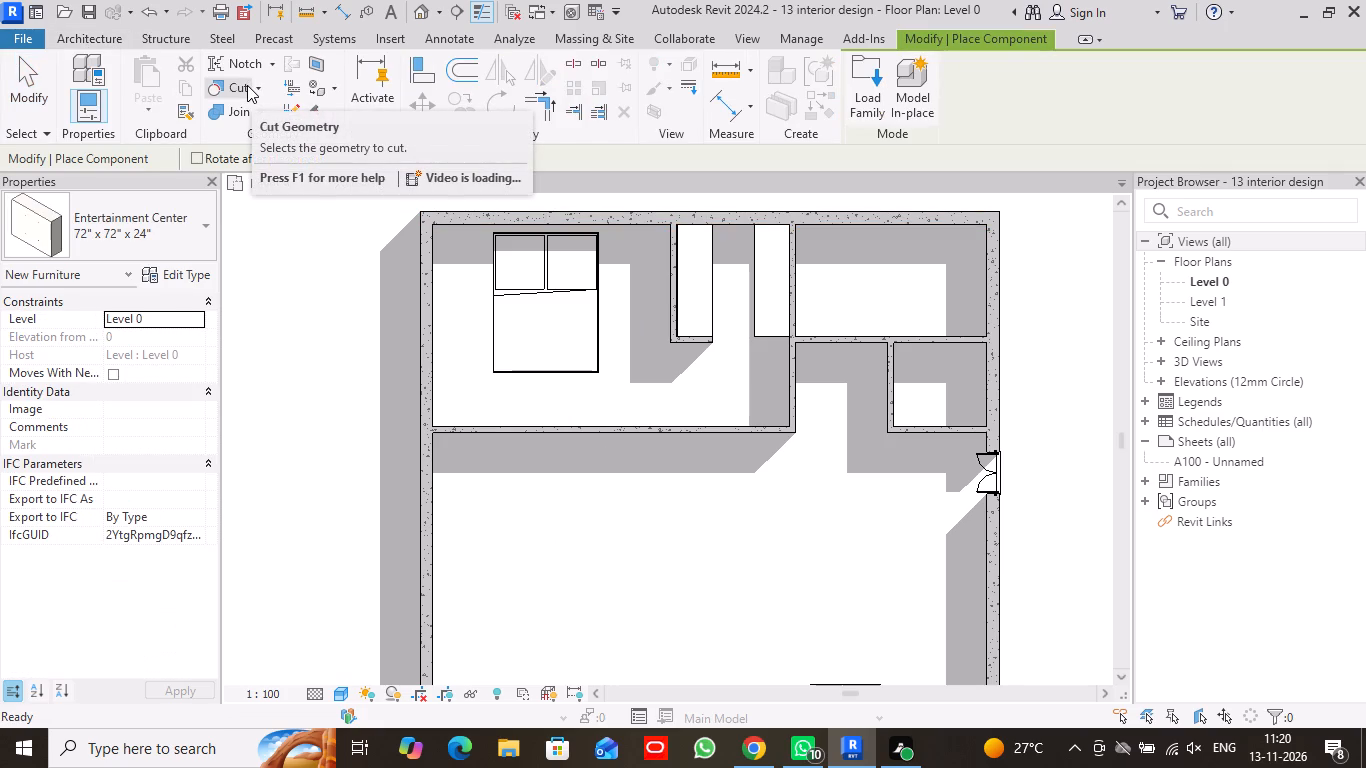
left_click(879, 68)
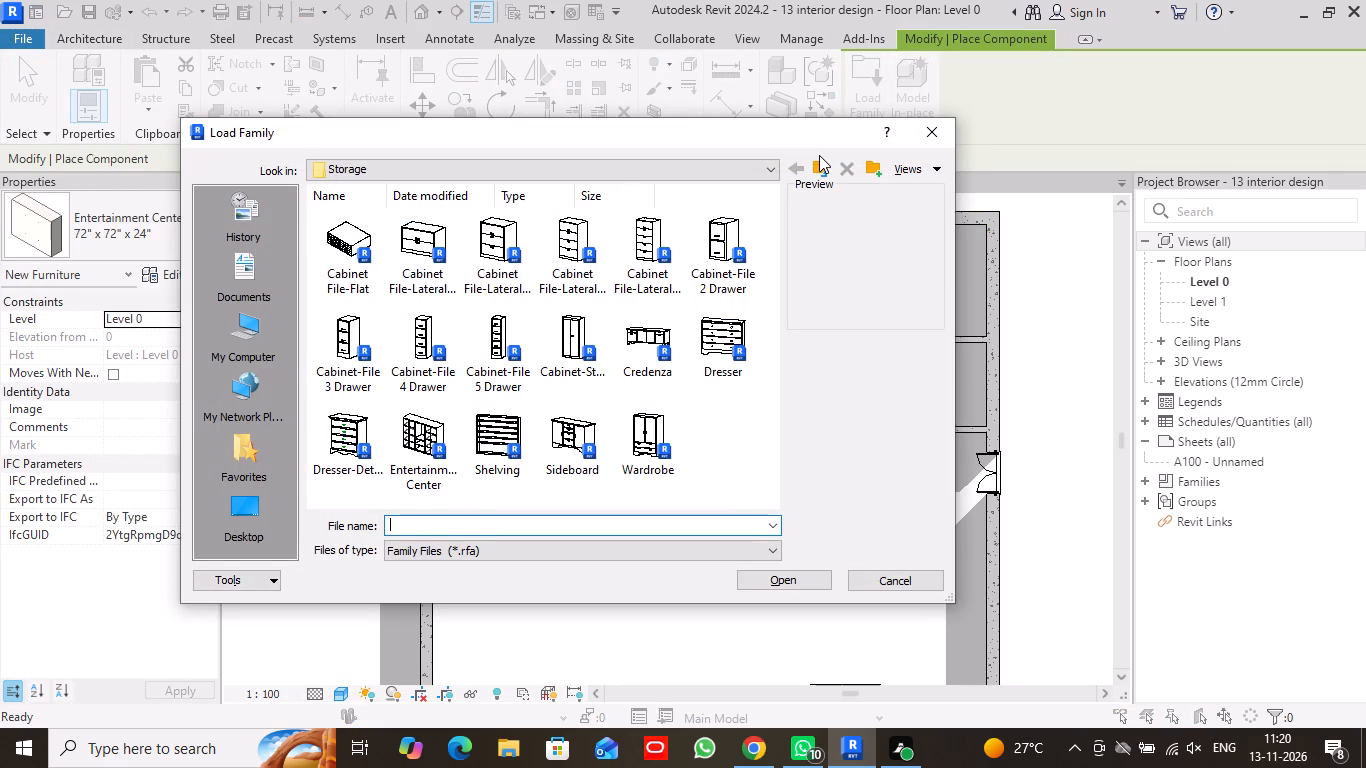
left_click(818, 167)
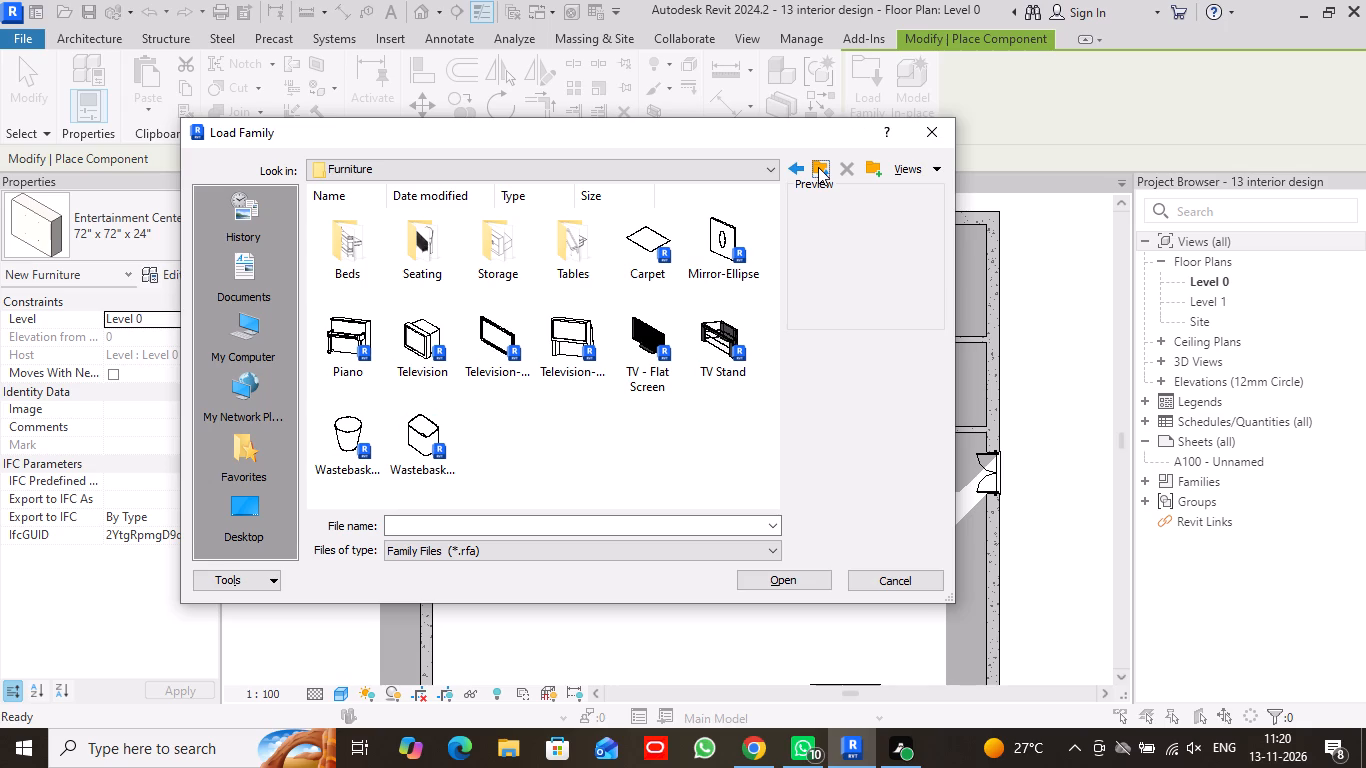
double_click(434, 240)
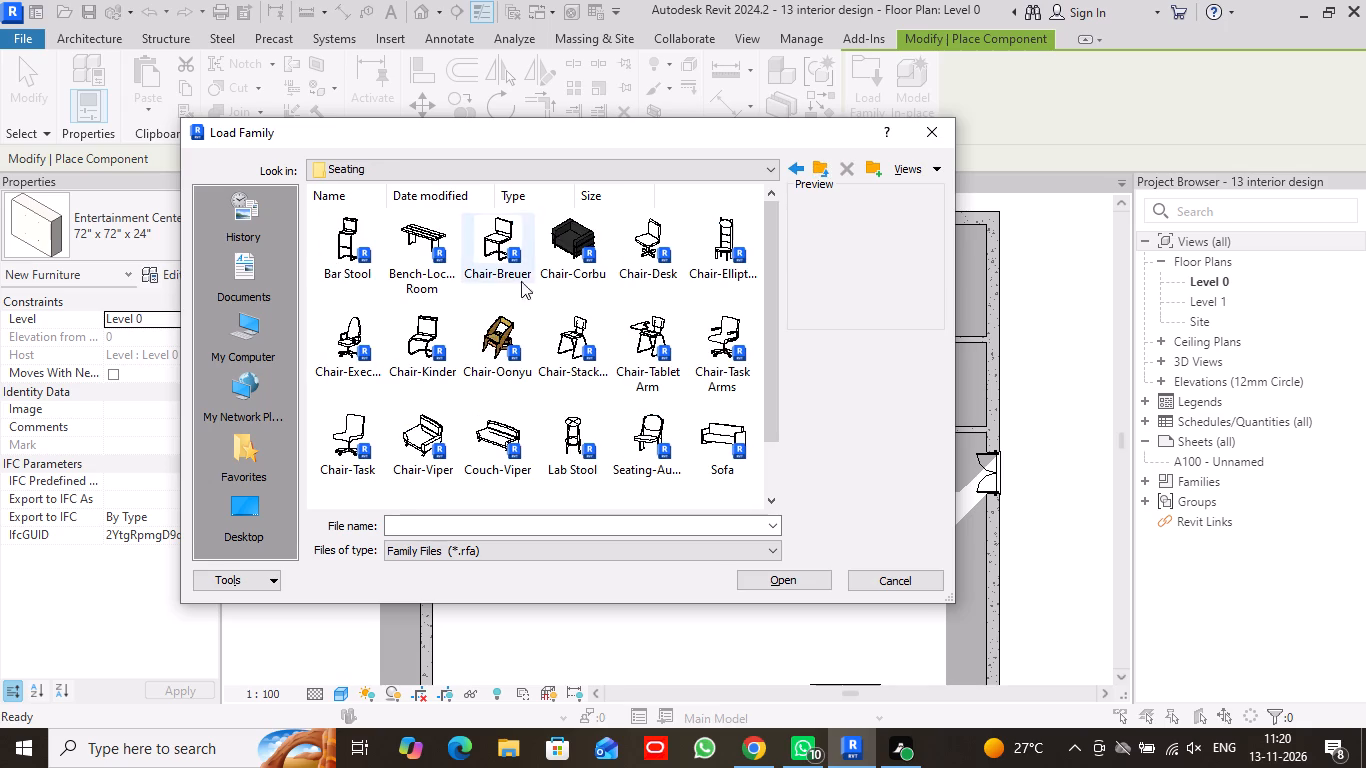
scroll(648, 309, "down", 3)
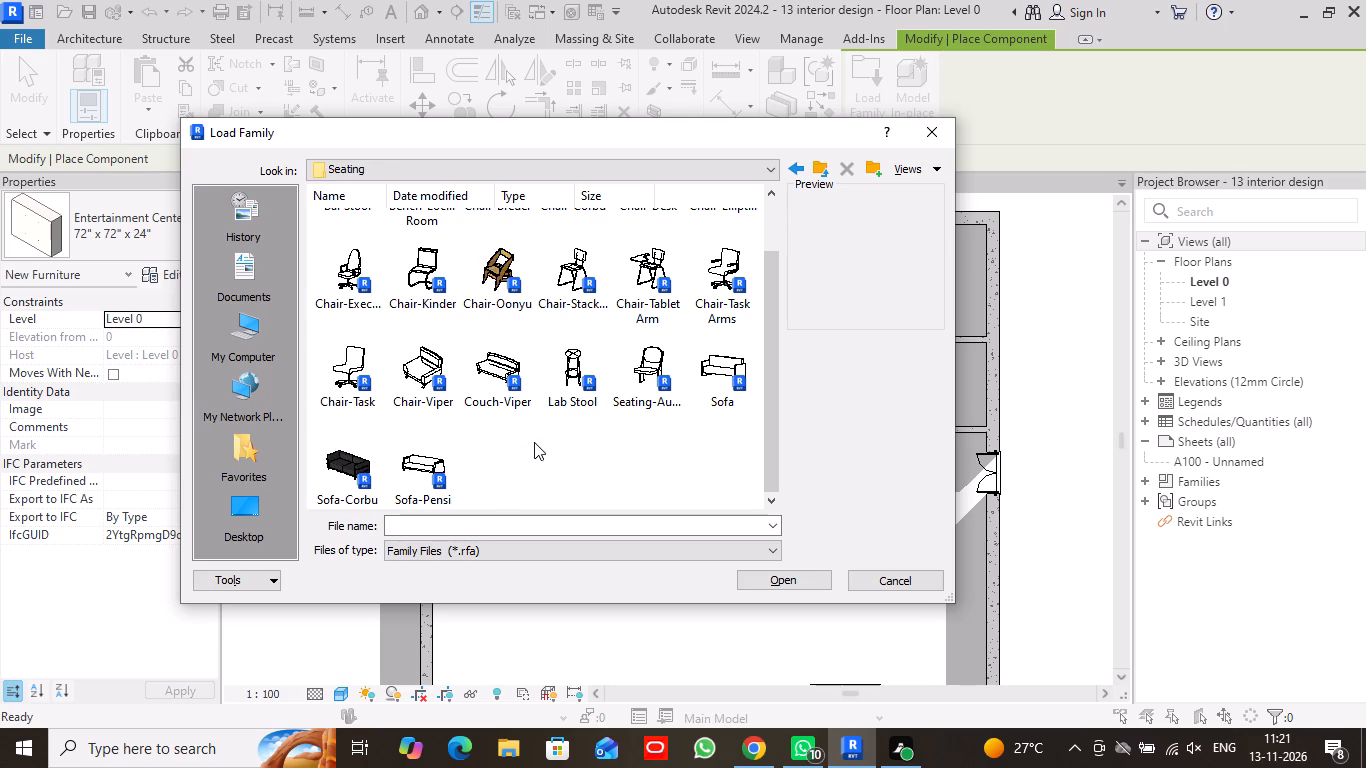
left_click(427, 373, "ctrl")
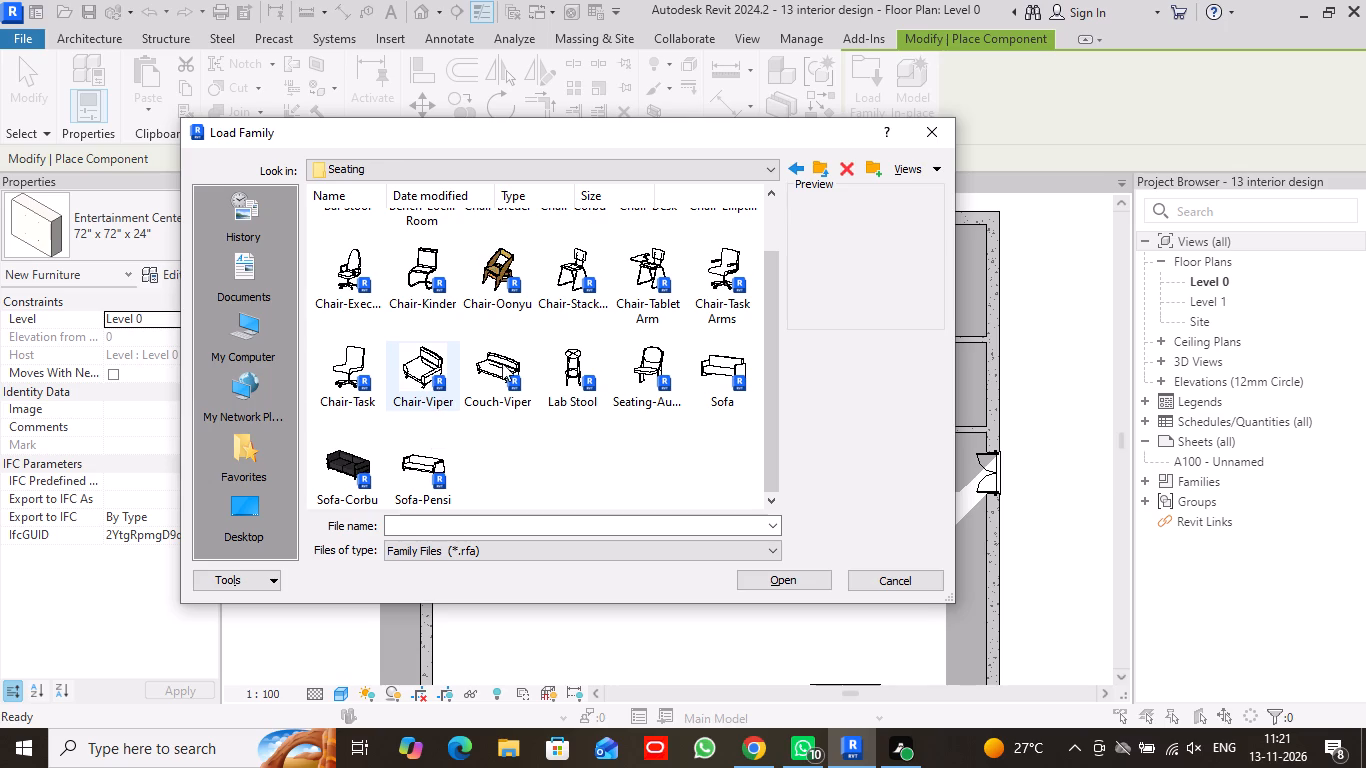
left_click(497, 368, "ctrl")
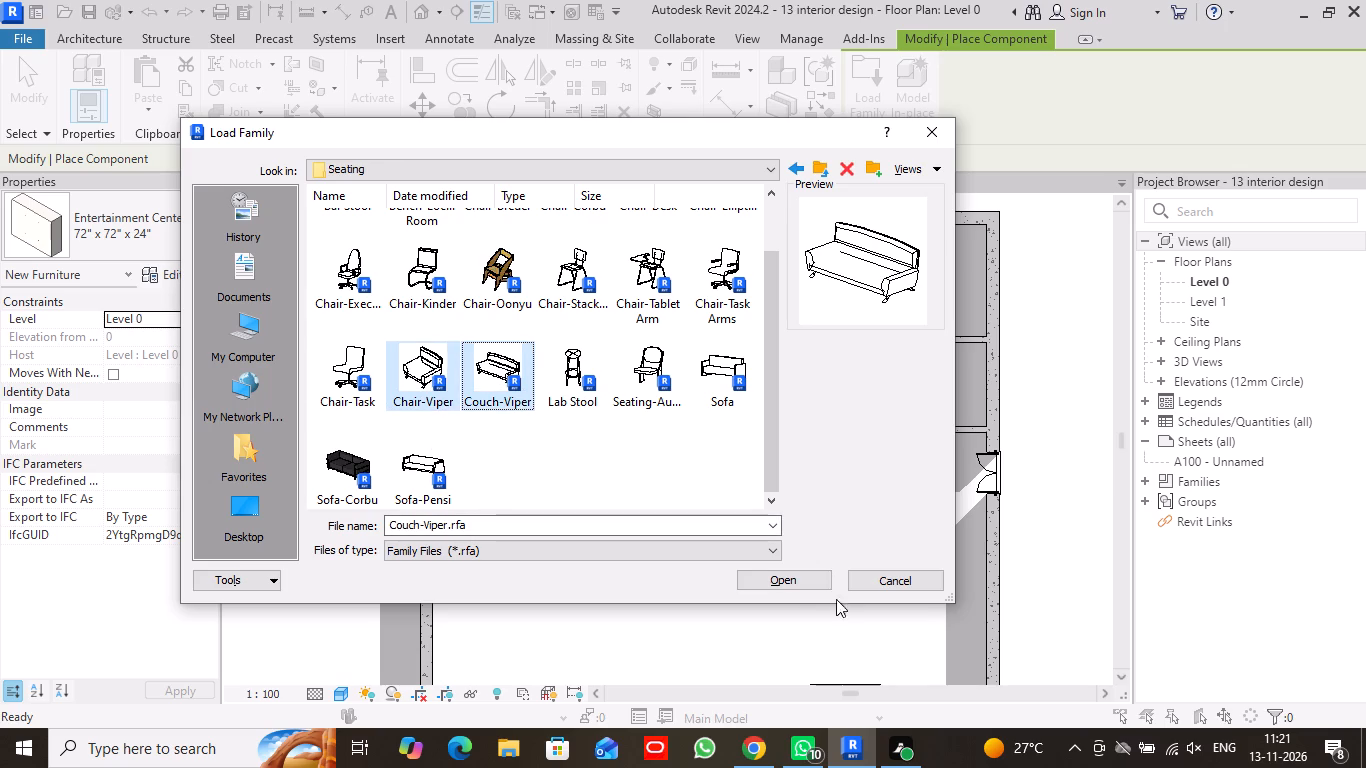
left_click(787, 577, "ctrl")
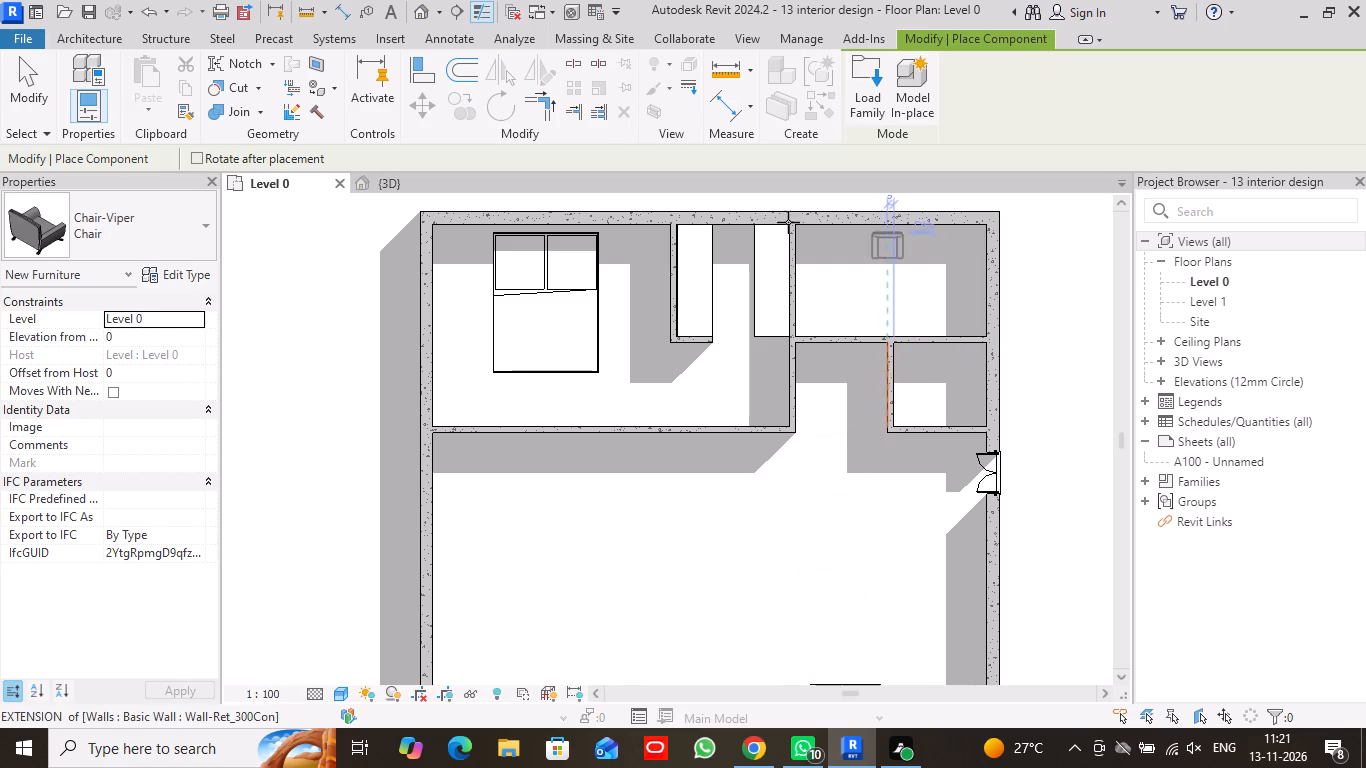
Rotate the Chair-Viper for placement in the large hall, near the outer wall opposite the double door.
middle_click_drag(663, 531, 640, 389)
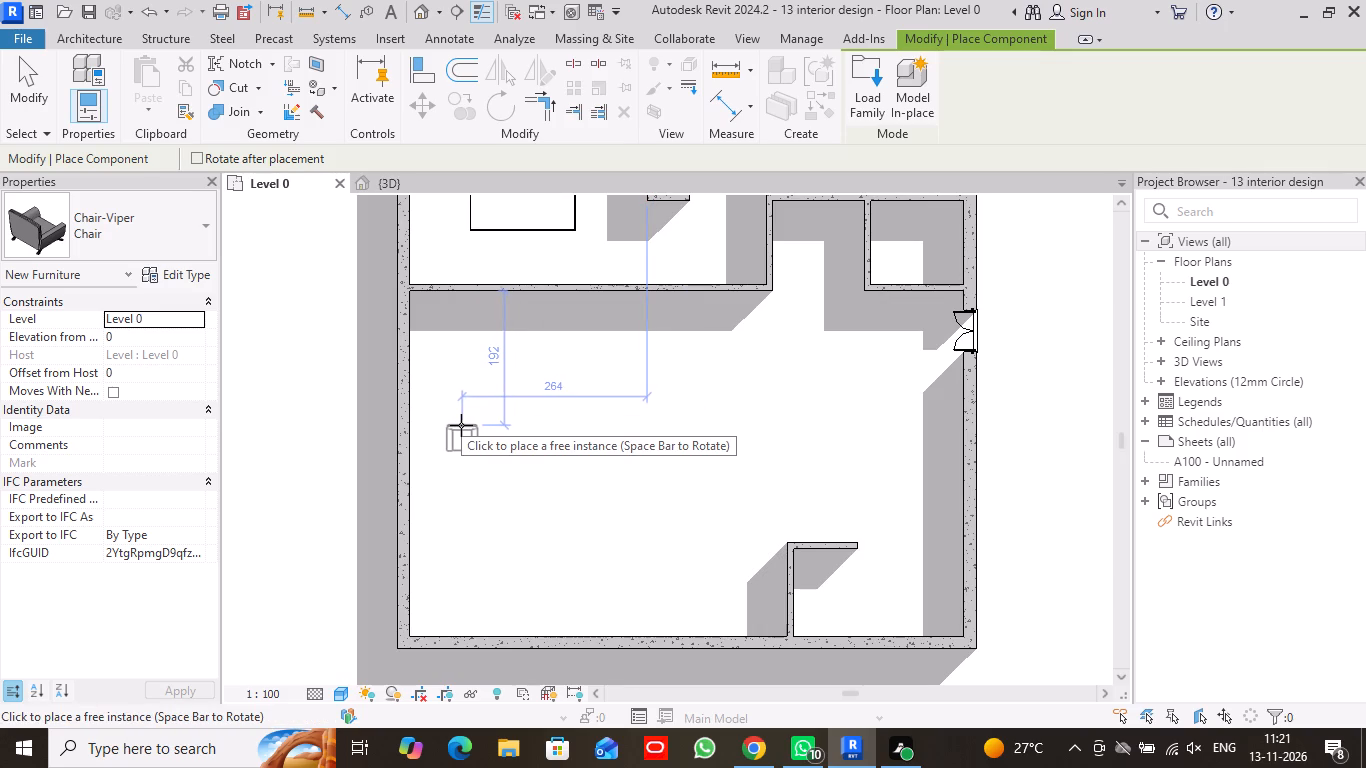
key("space")
key("space")
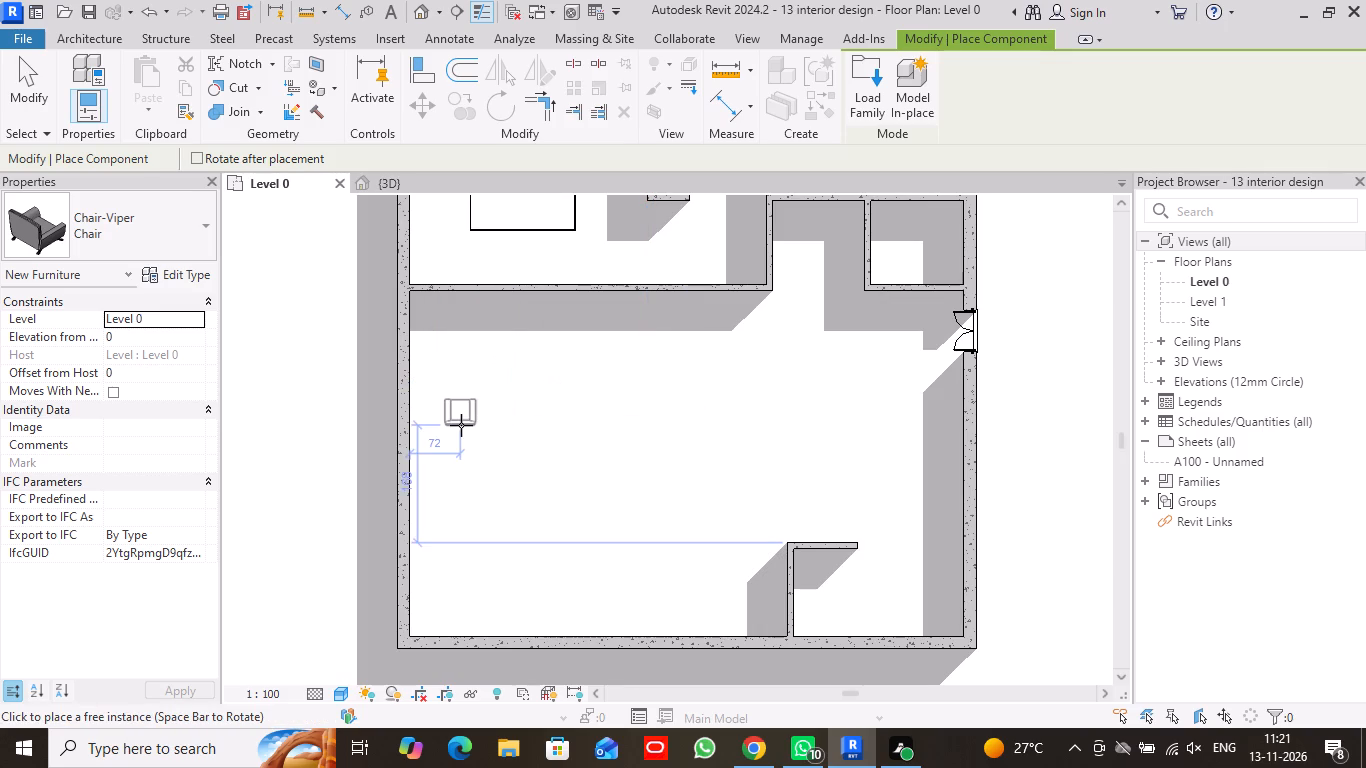
key("space")
key("space")
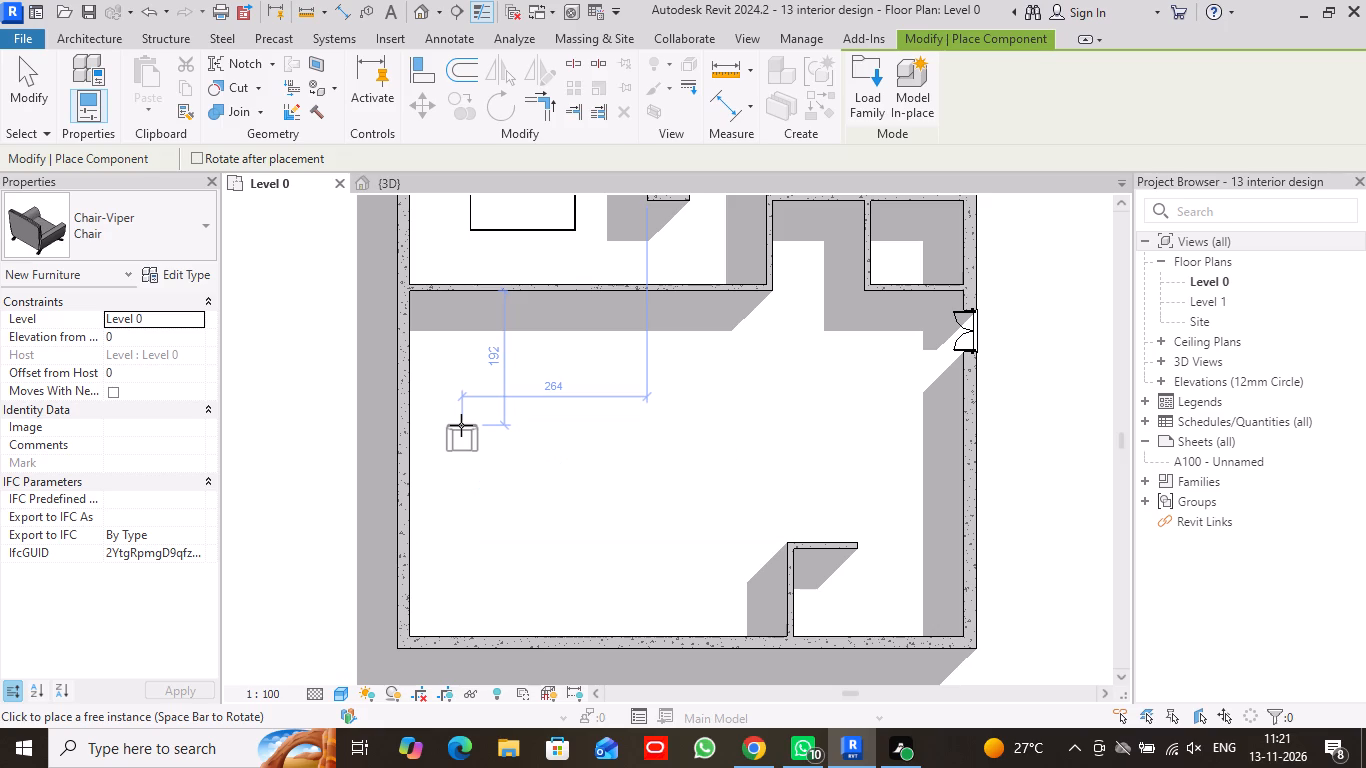
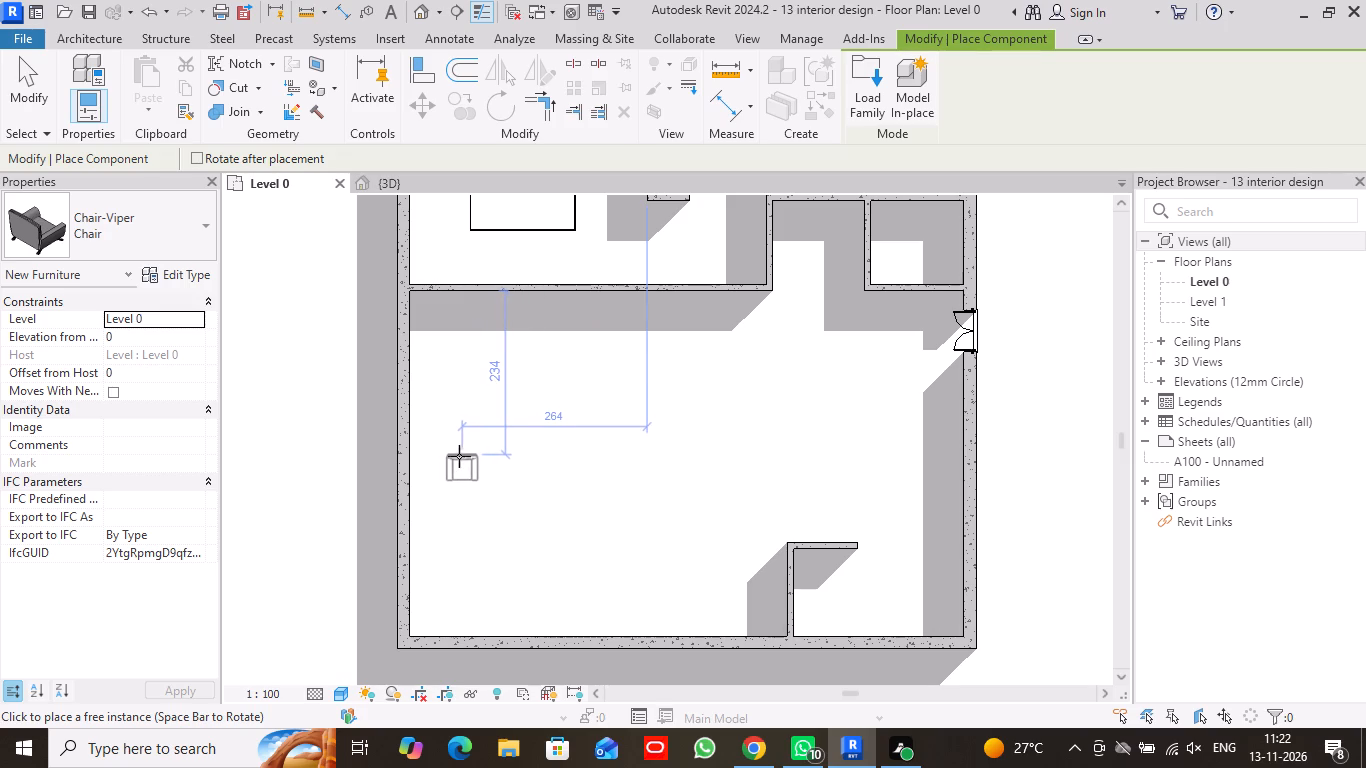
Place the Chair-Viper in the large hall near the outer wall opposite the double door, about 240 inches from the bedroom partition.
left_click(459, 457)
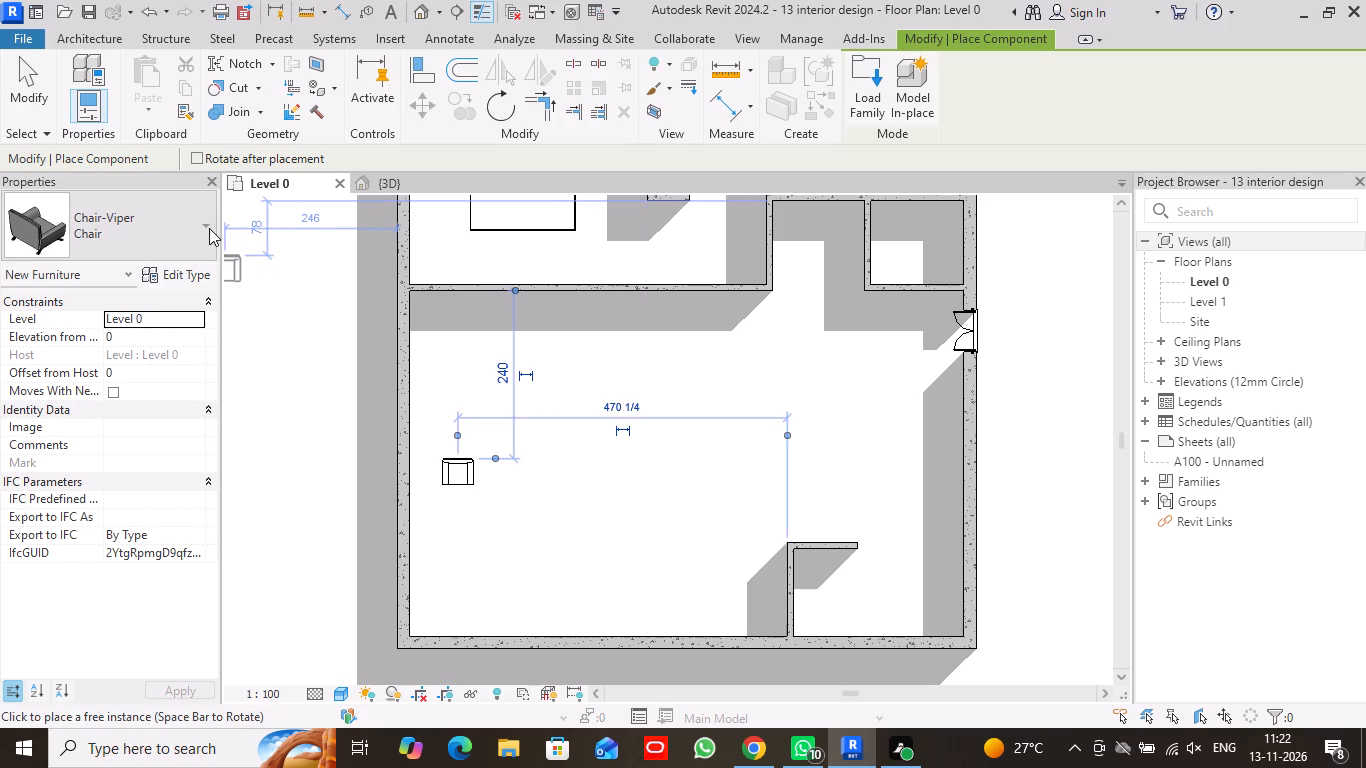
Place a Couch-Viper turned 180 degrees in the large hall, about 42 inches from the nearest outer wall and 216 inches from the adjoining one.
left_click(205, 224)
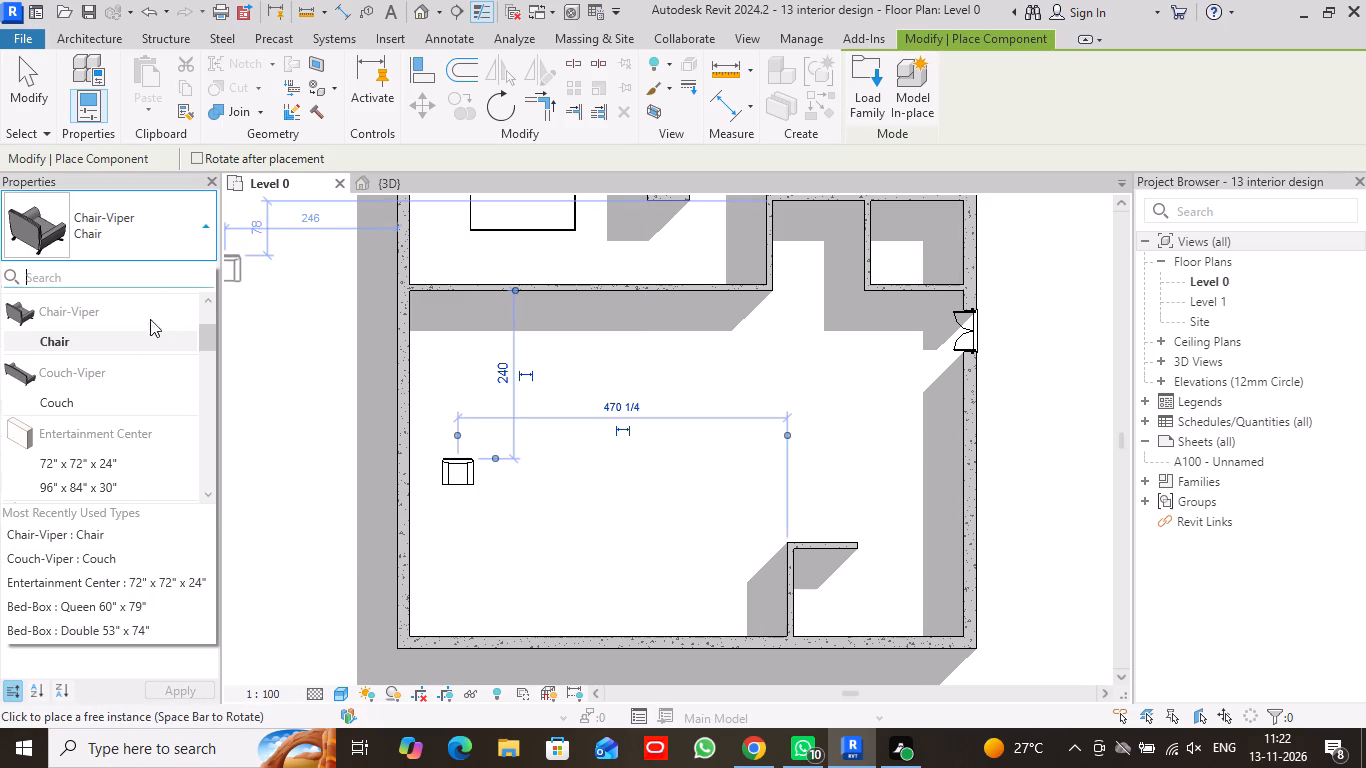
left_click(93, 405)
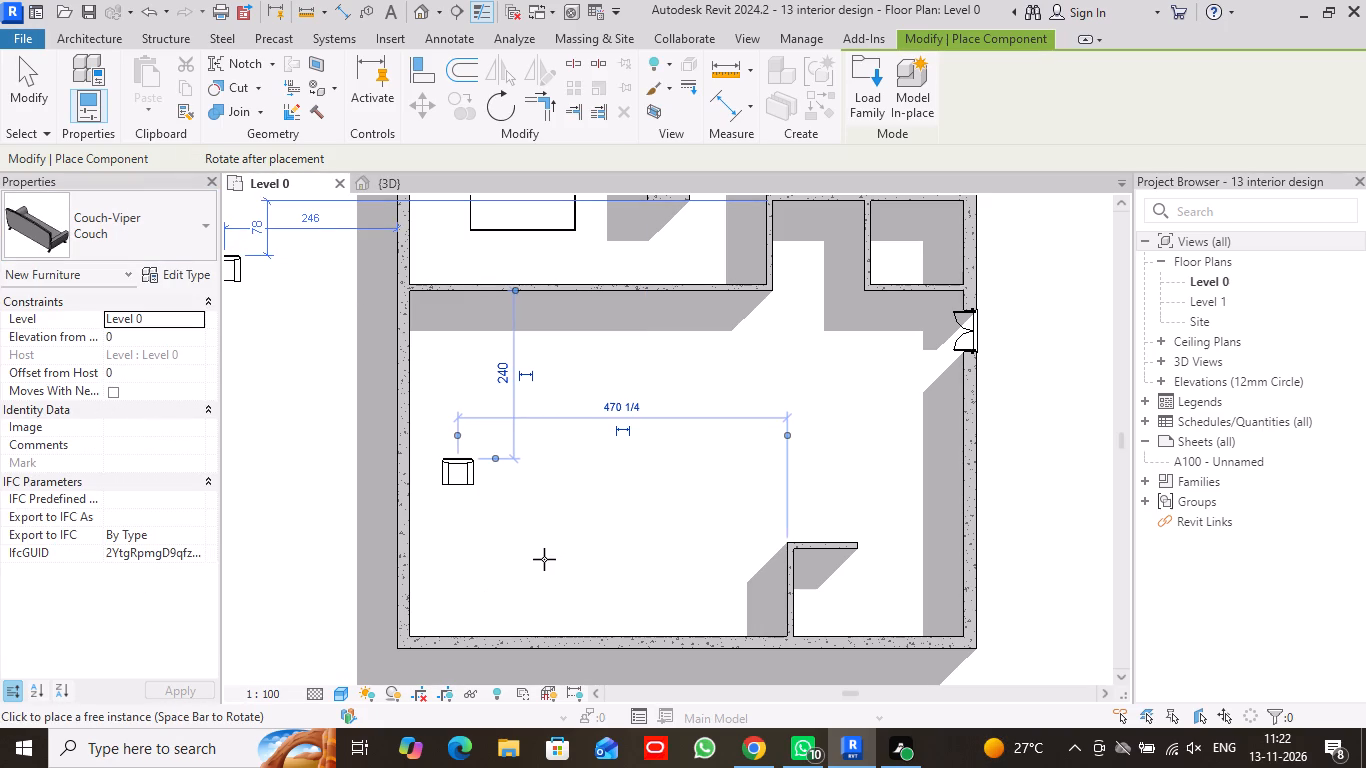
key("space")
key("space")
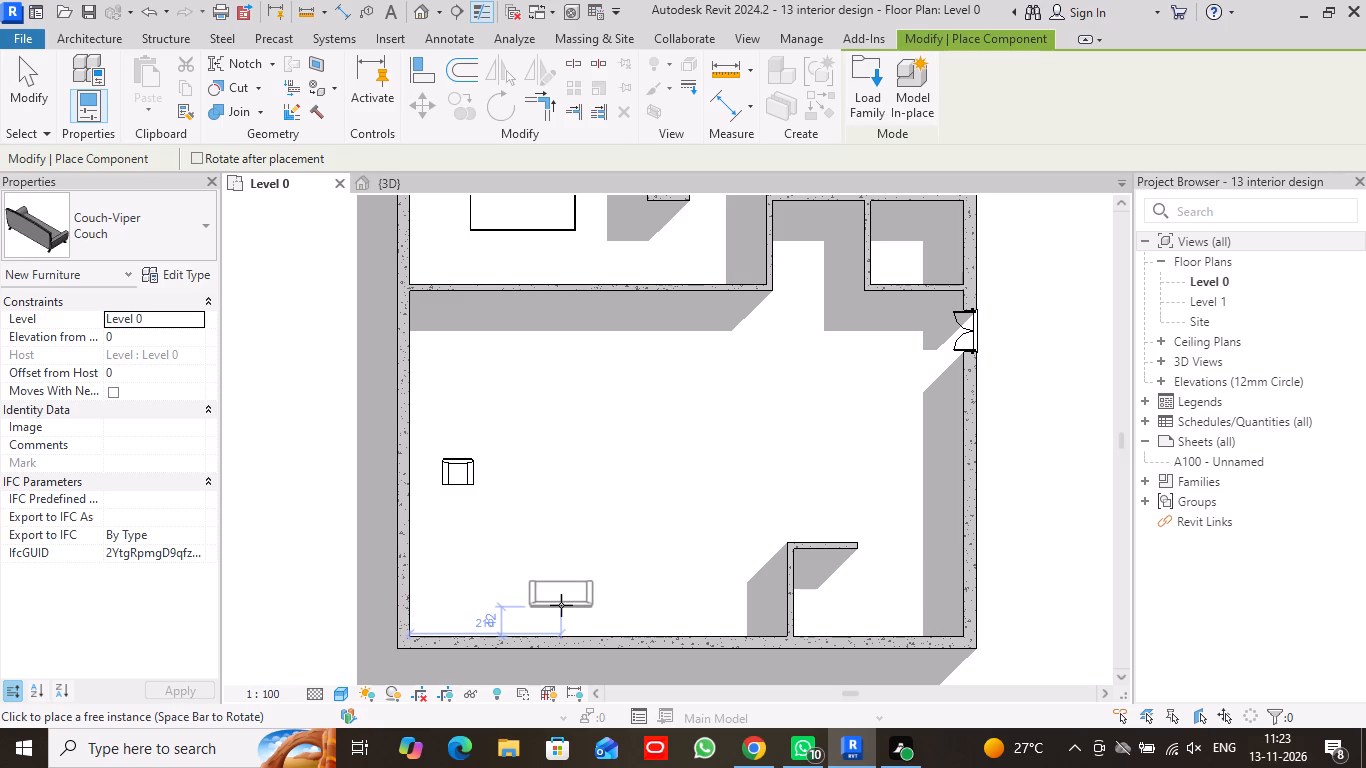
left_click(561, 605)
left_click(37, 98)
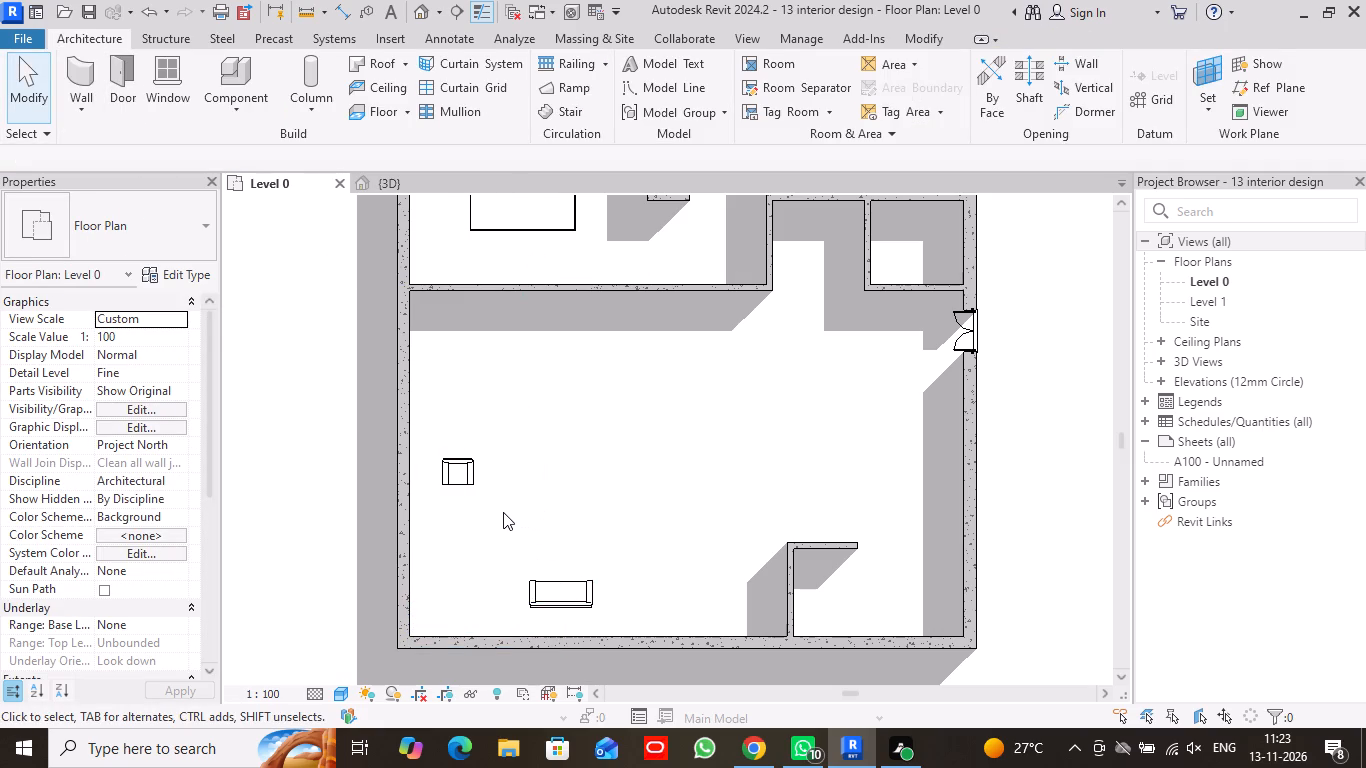
Examine the type properties of the placed Chair-Viper for adjustable parameters.
left_click(457, 474)
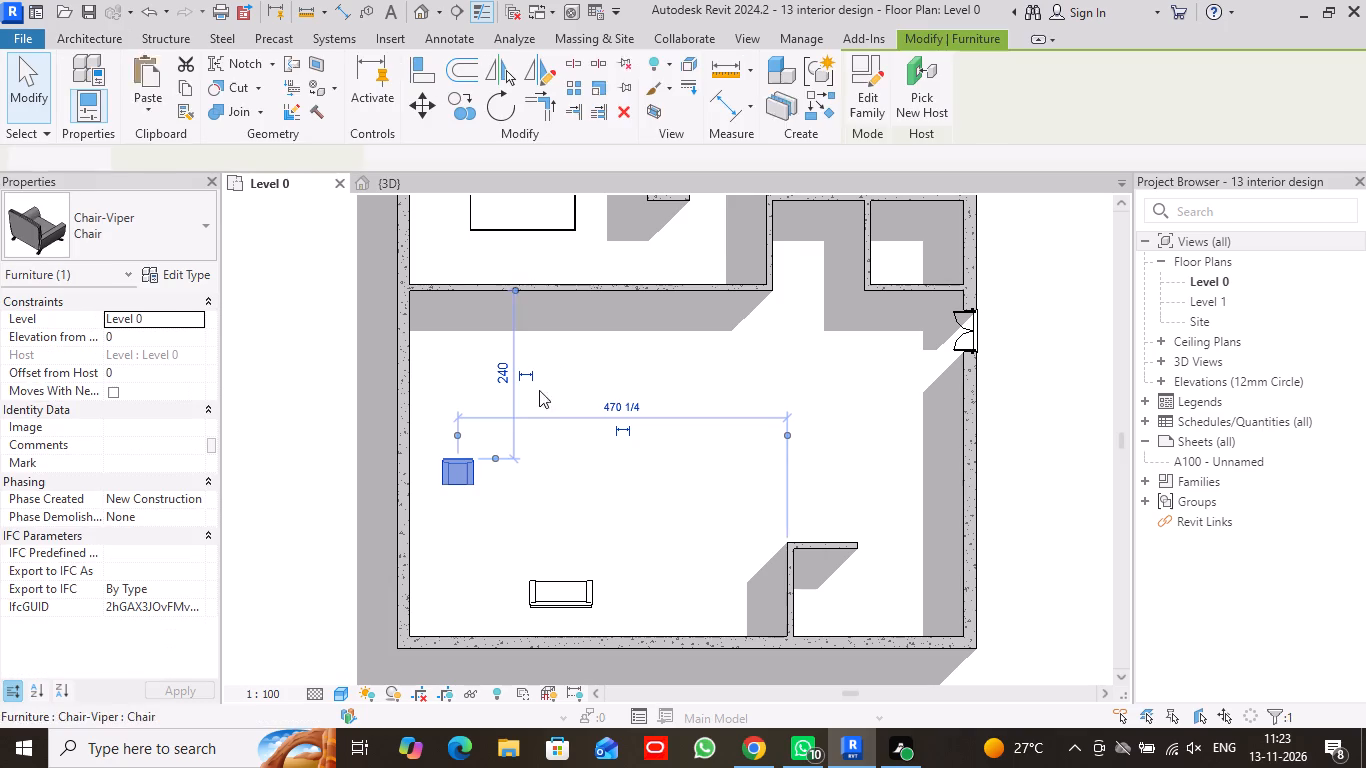
left_click(192, 277)
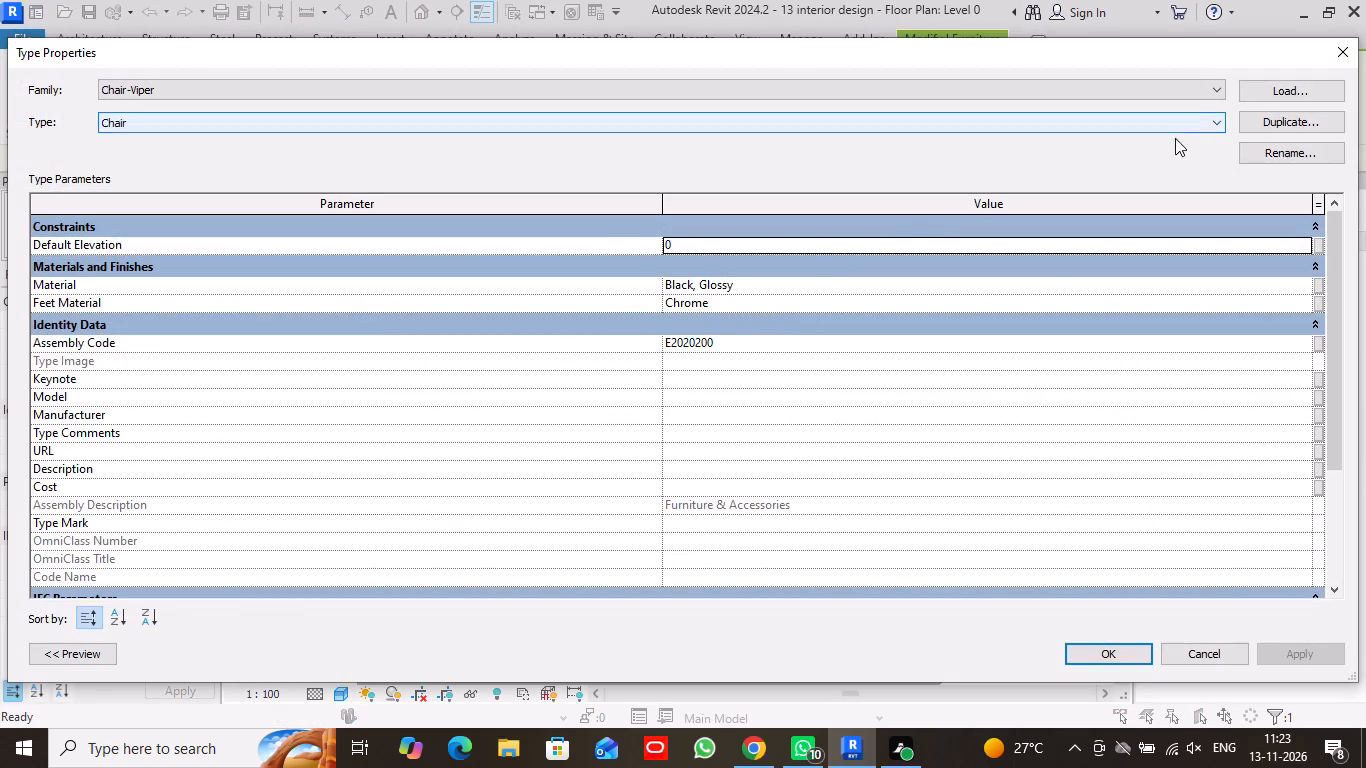
scroll(851, 438, "down", 7)
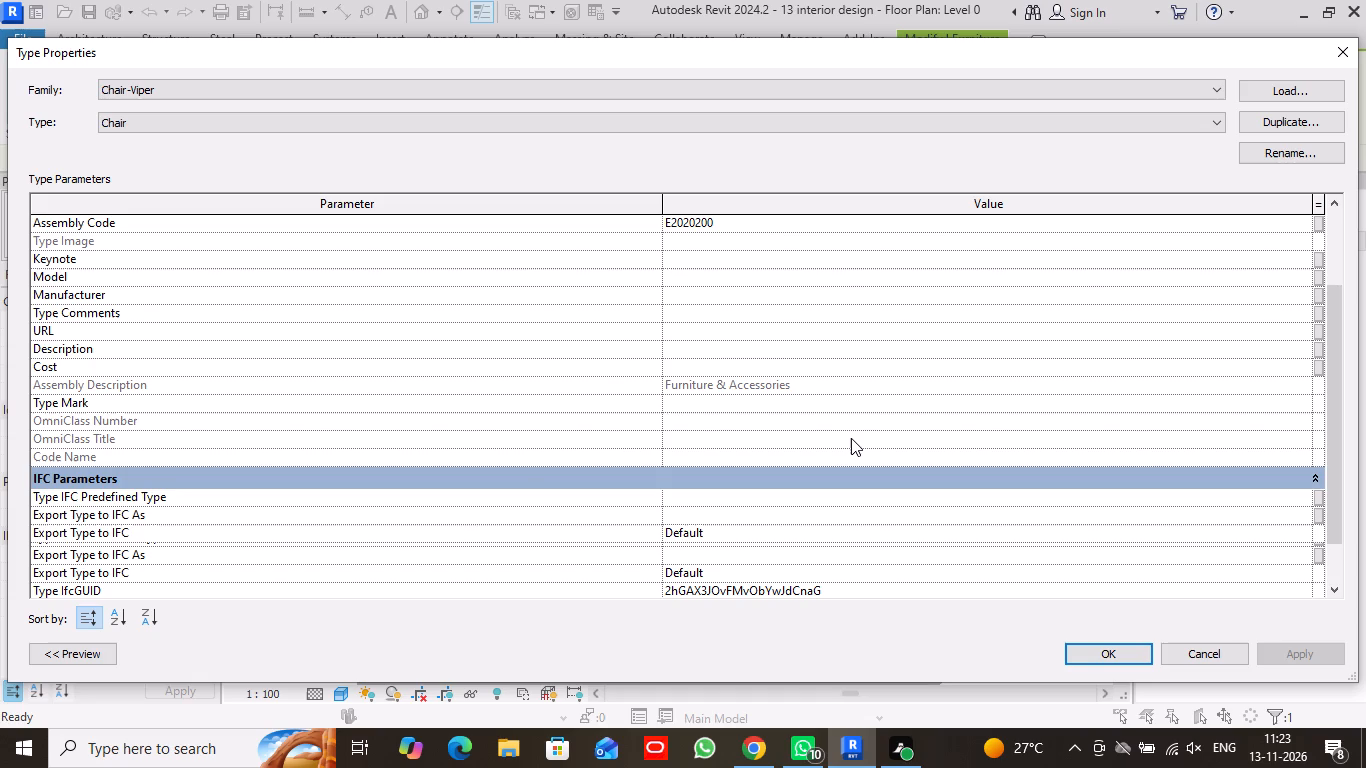
scroll(851, 438, "up", 5)
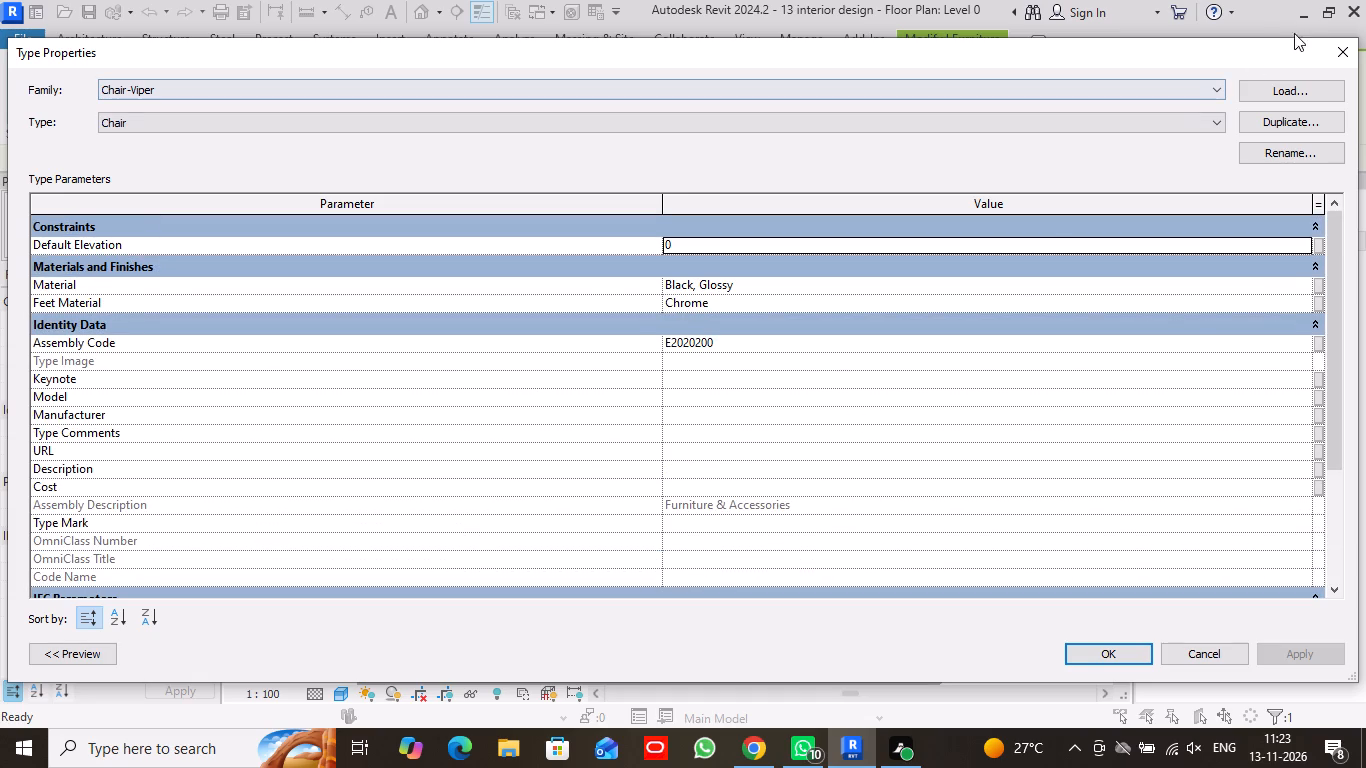
left_click(1332, 50)
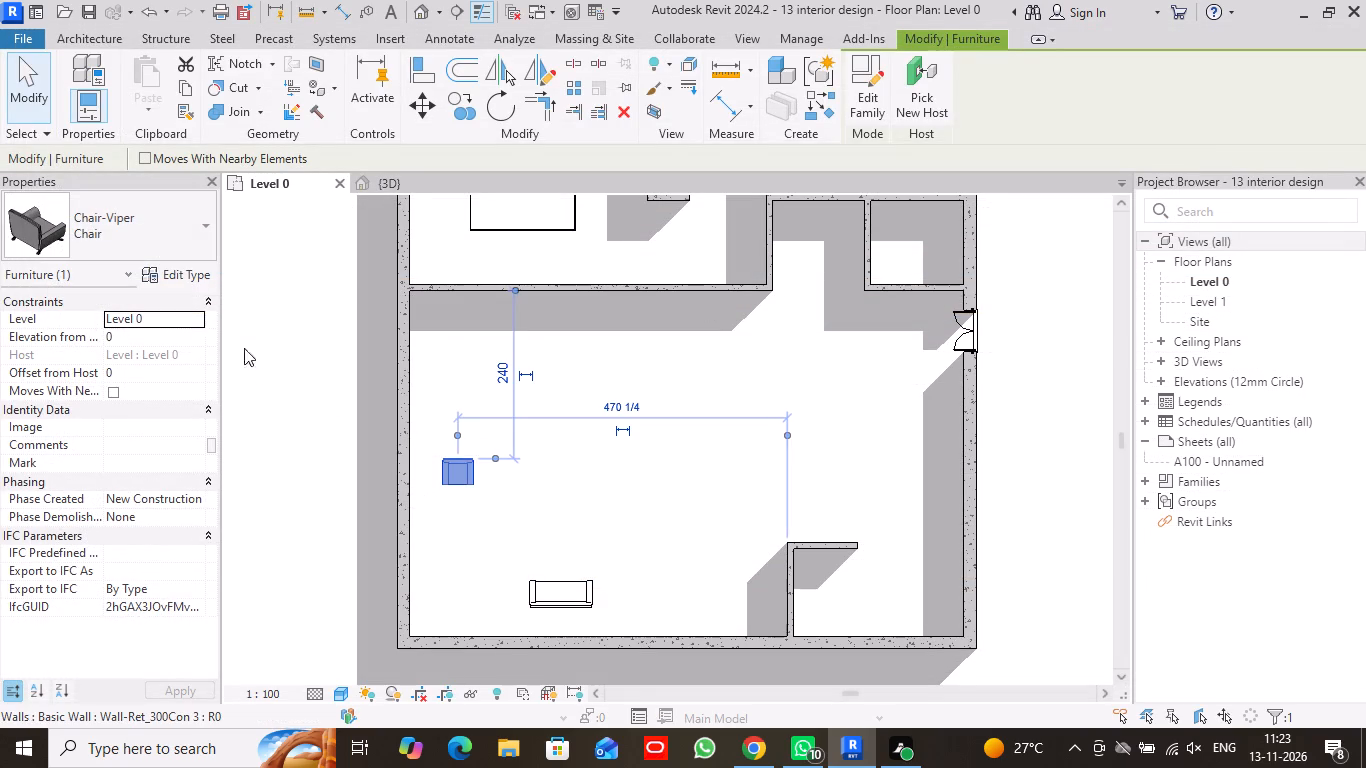
Duplicate the placed Chair-Viper's type as Chair 2 and apply it to the chair.
left_click(176, 269)
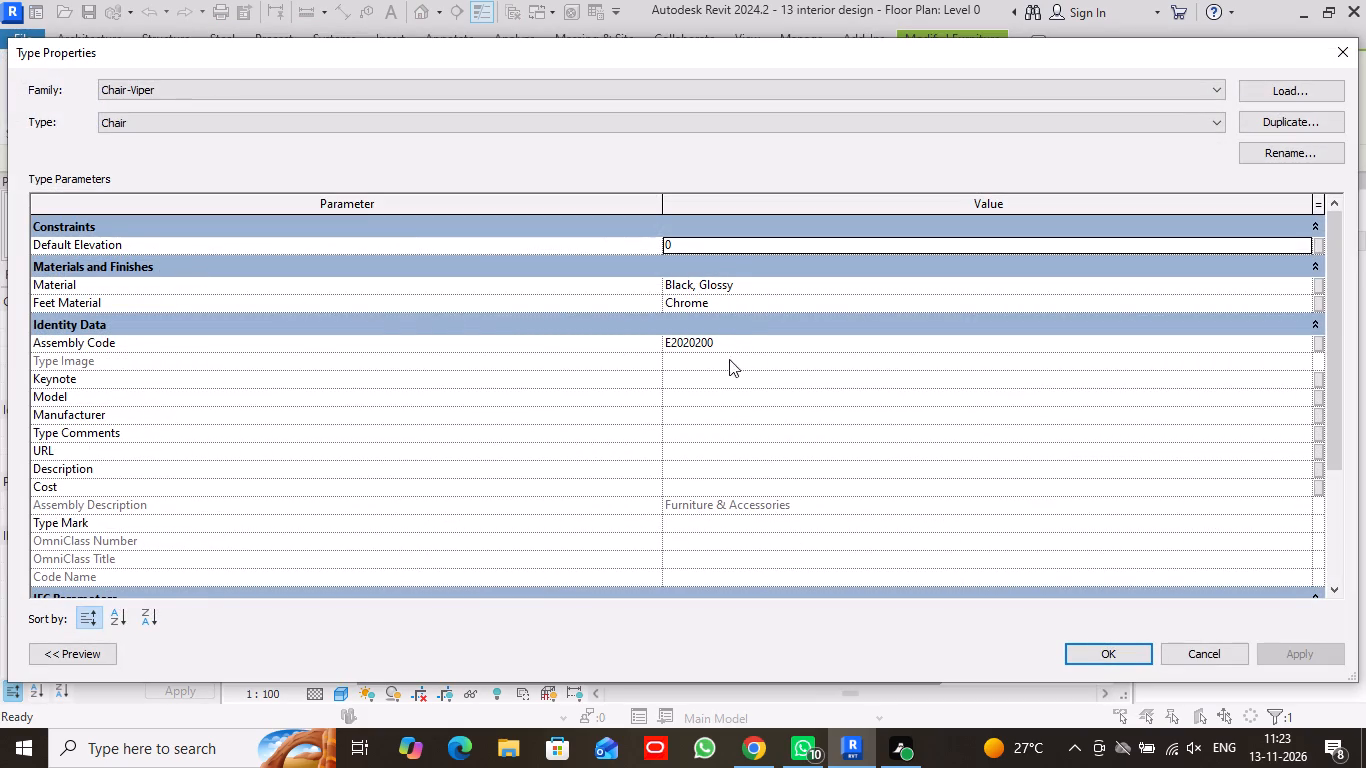
scroll(728, 368, "down", 6)
scroll(726, 377, "up", 8)
left_click(1306, 123)
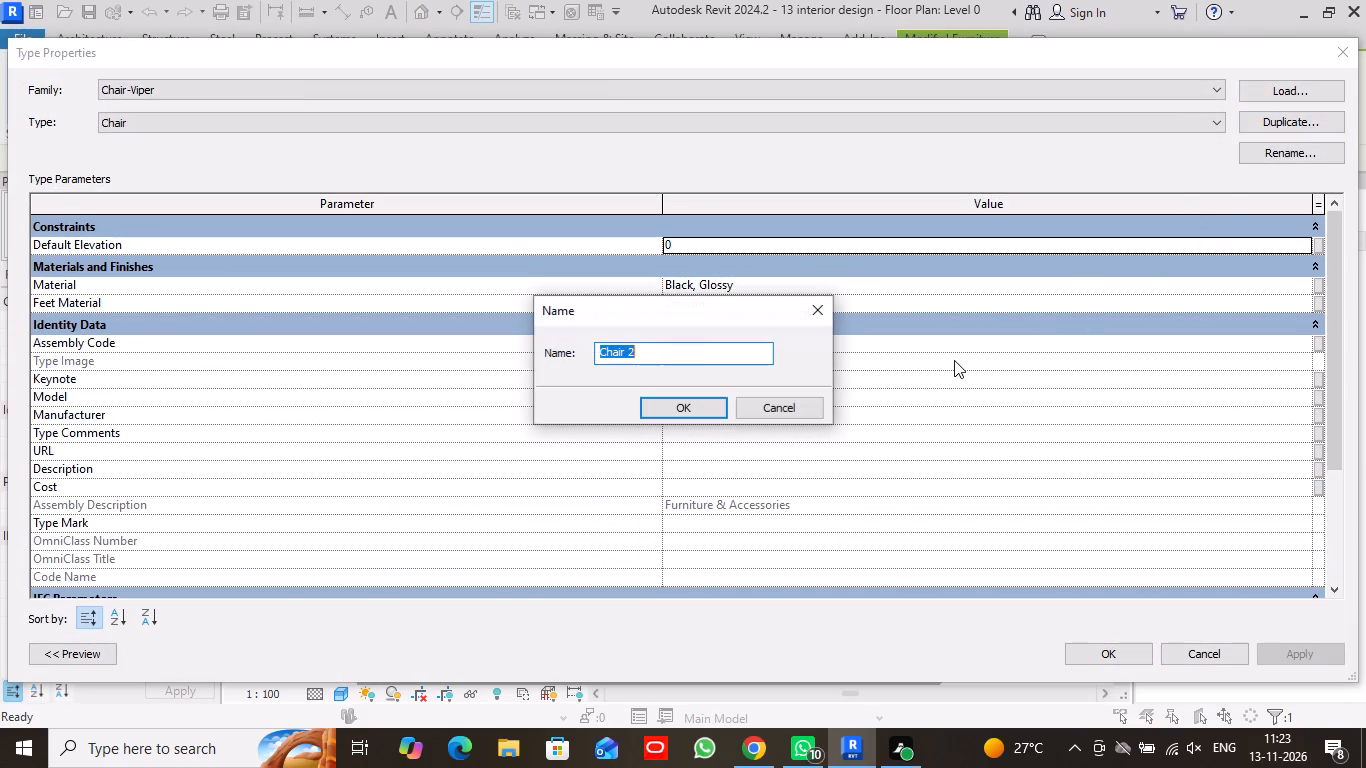
left_click(673, 407)
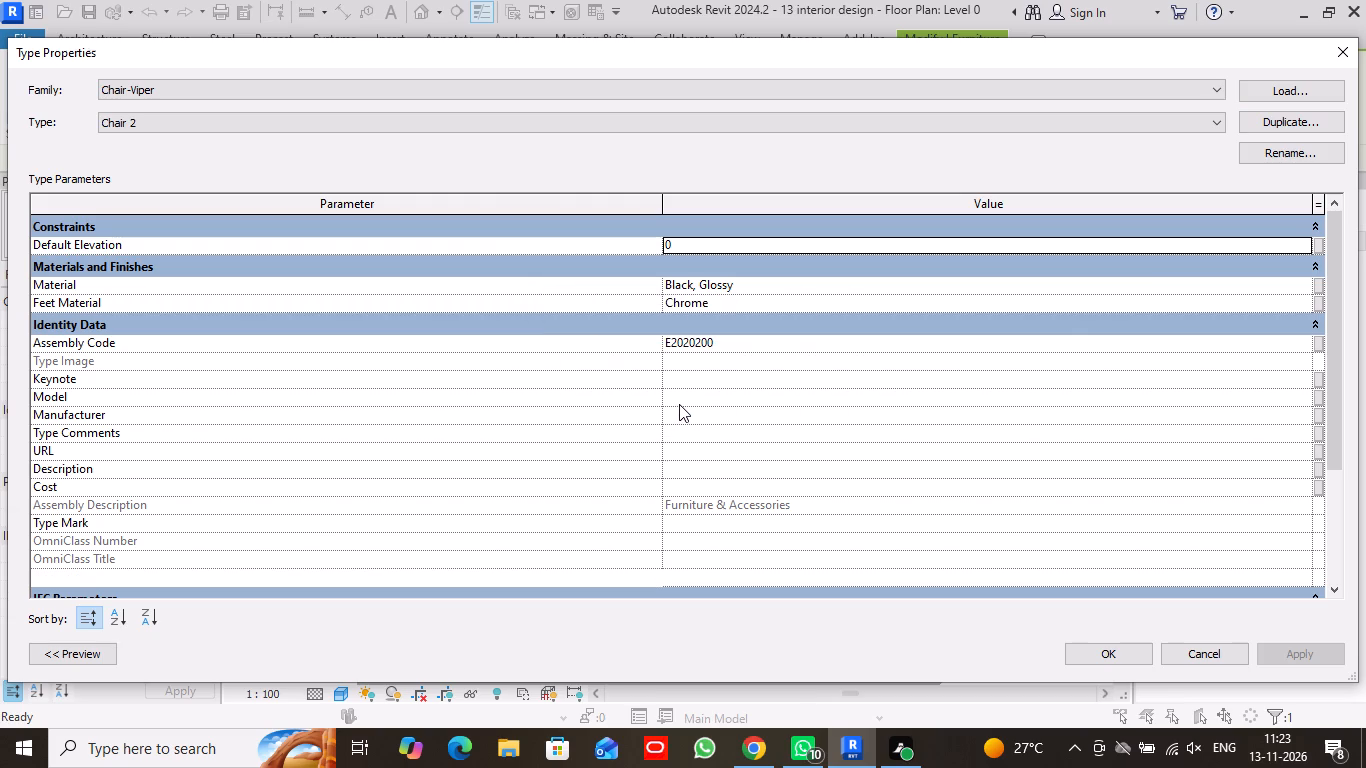
scroll(722, 397, "up", 2)
scroll(722, 397, "down", 5)
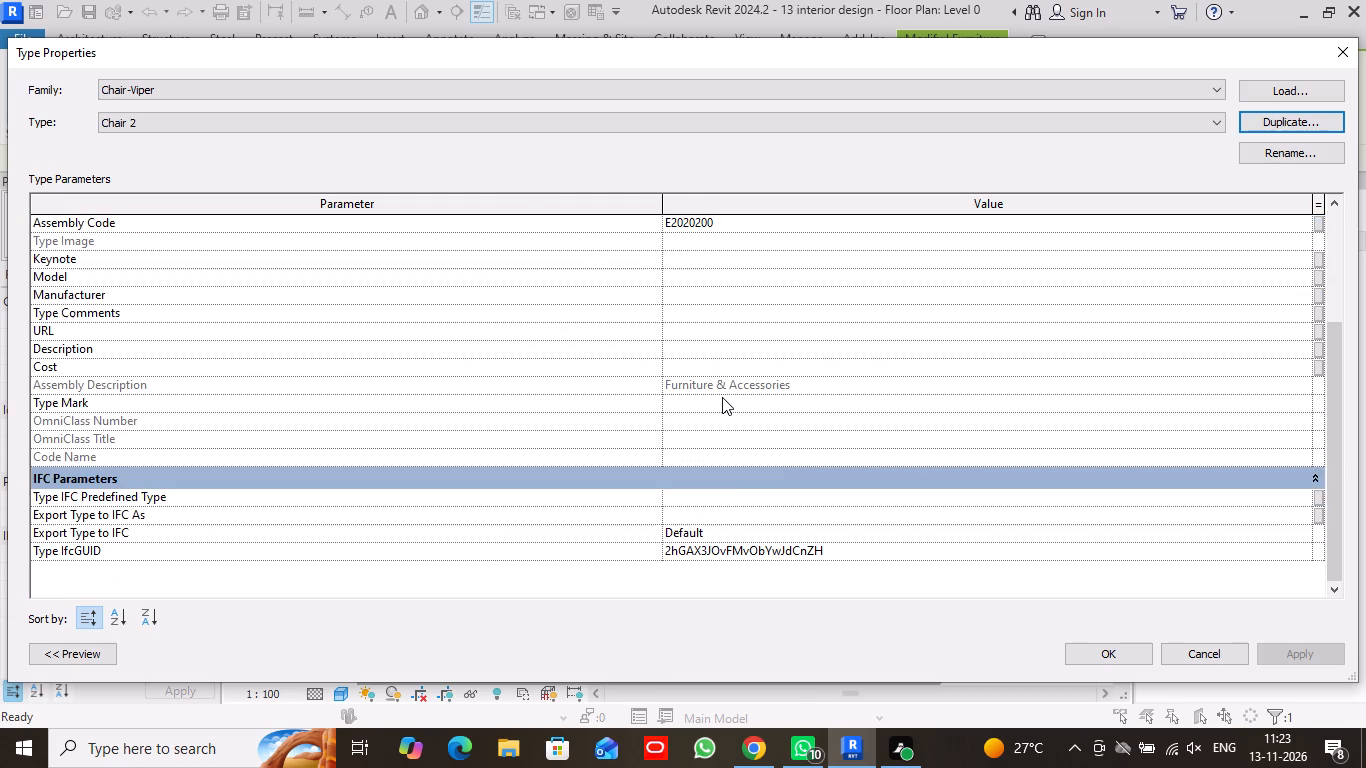
scroll(722, 397, "down", 2)
scroll(722, 397, "up", 5)
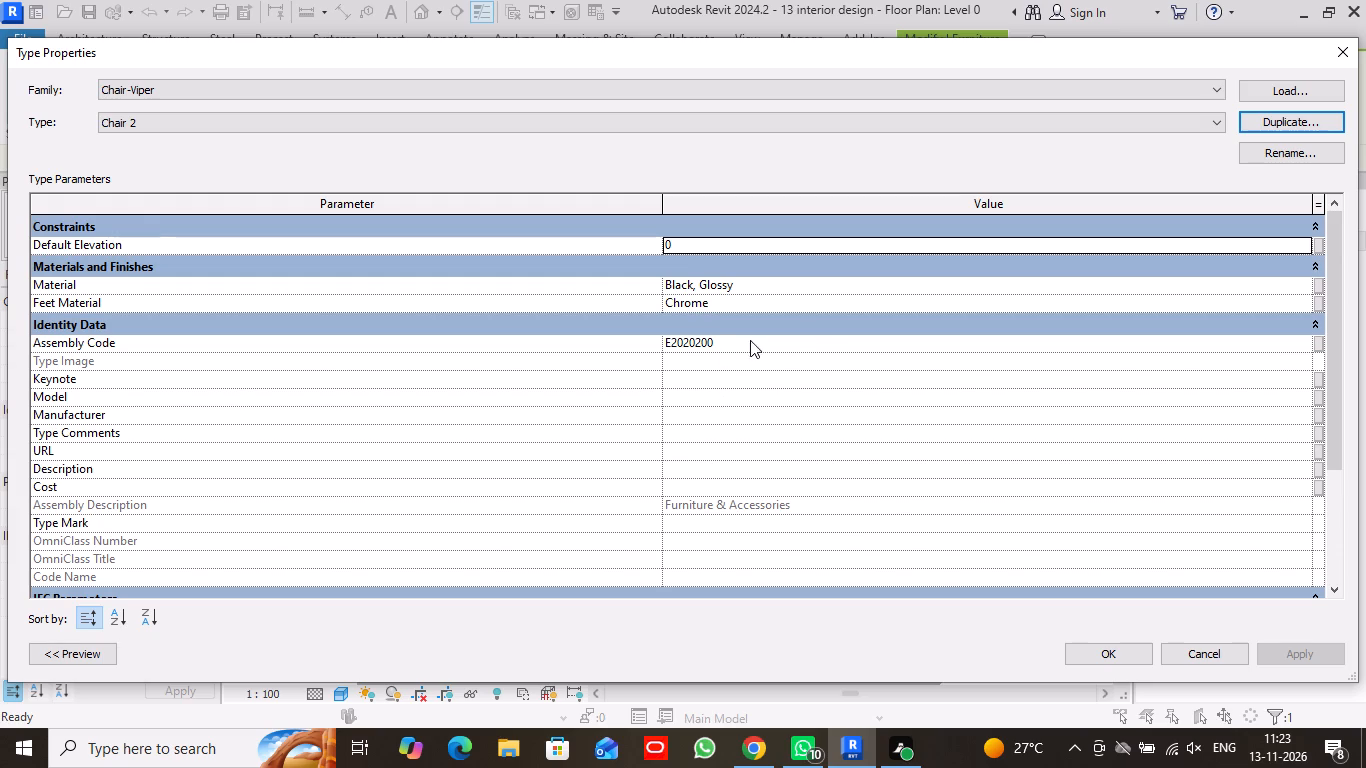
left_click(1102, 652)
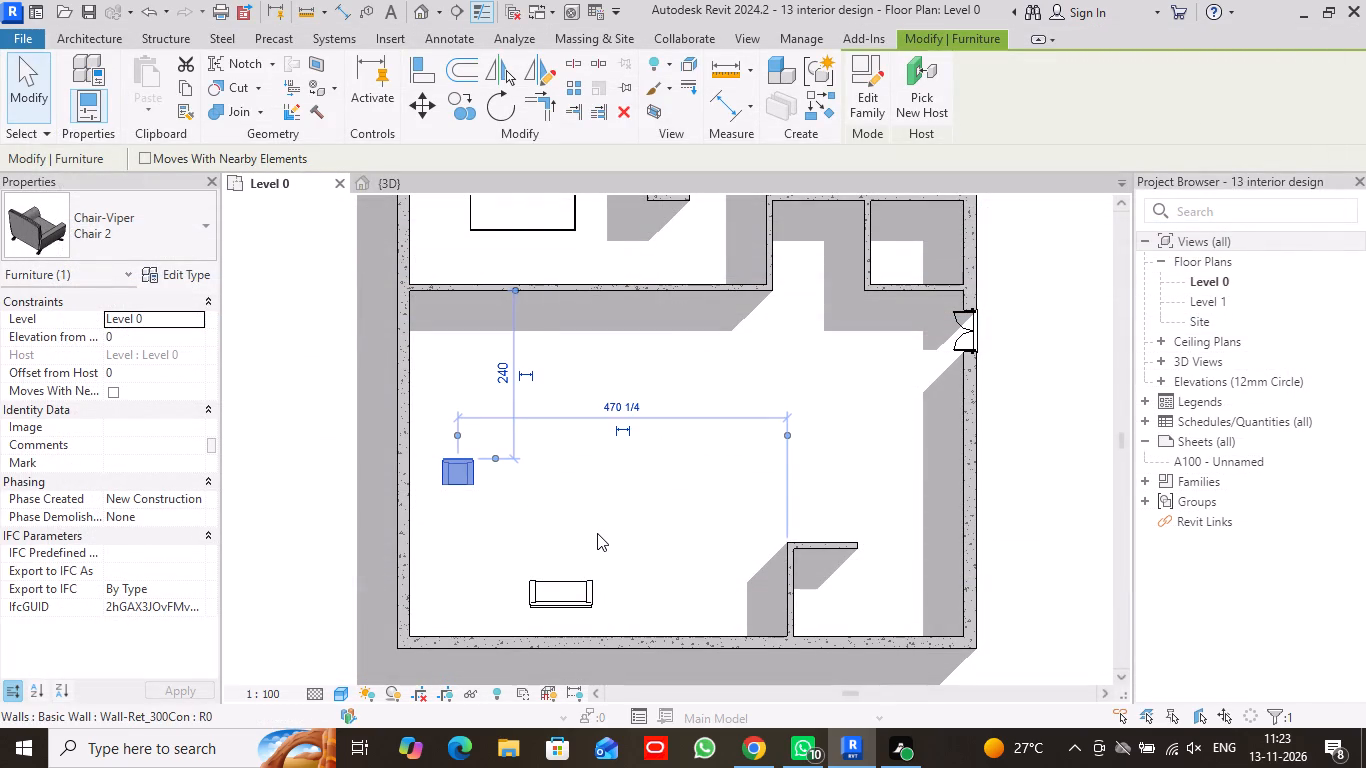
Examine the type properties of the placed Couch-Viper for adjustable parameters.
left_click(570, 596)
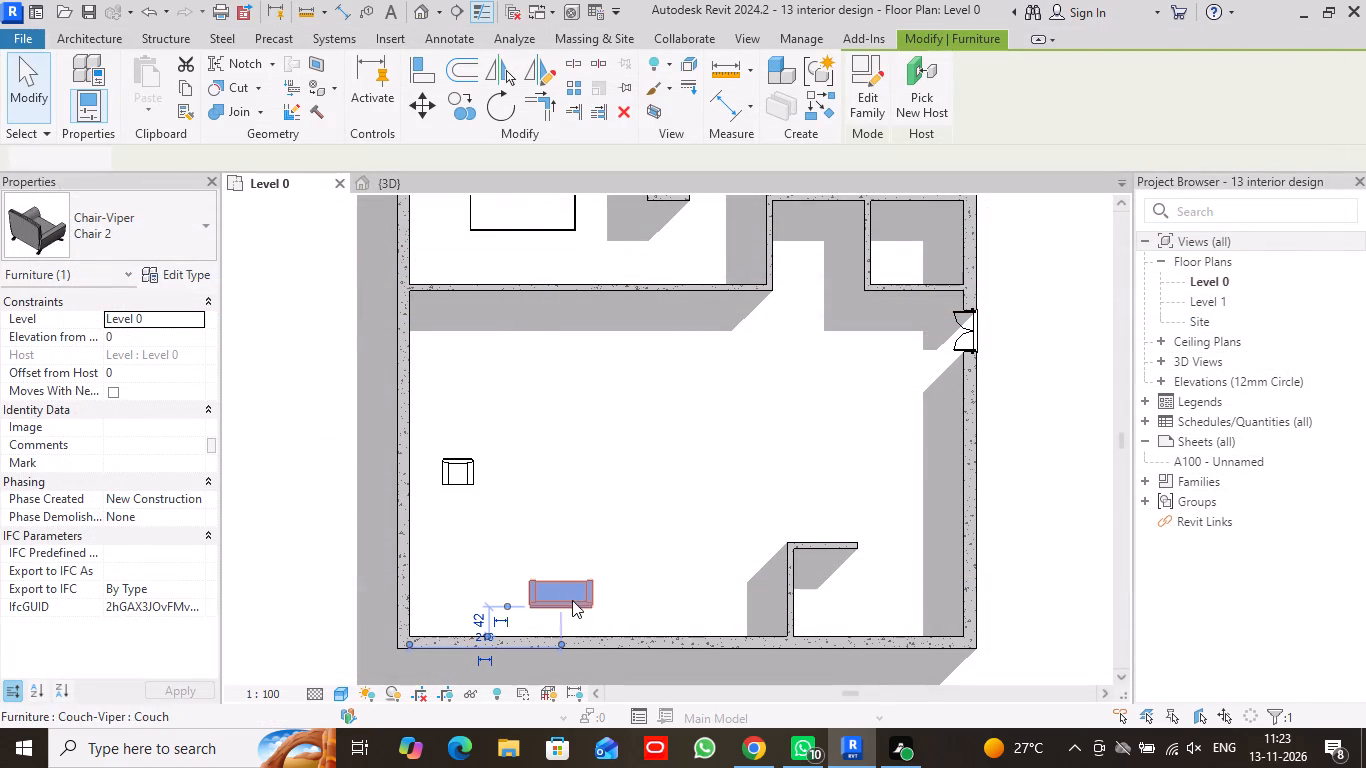
left_click(186, 270)
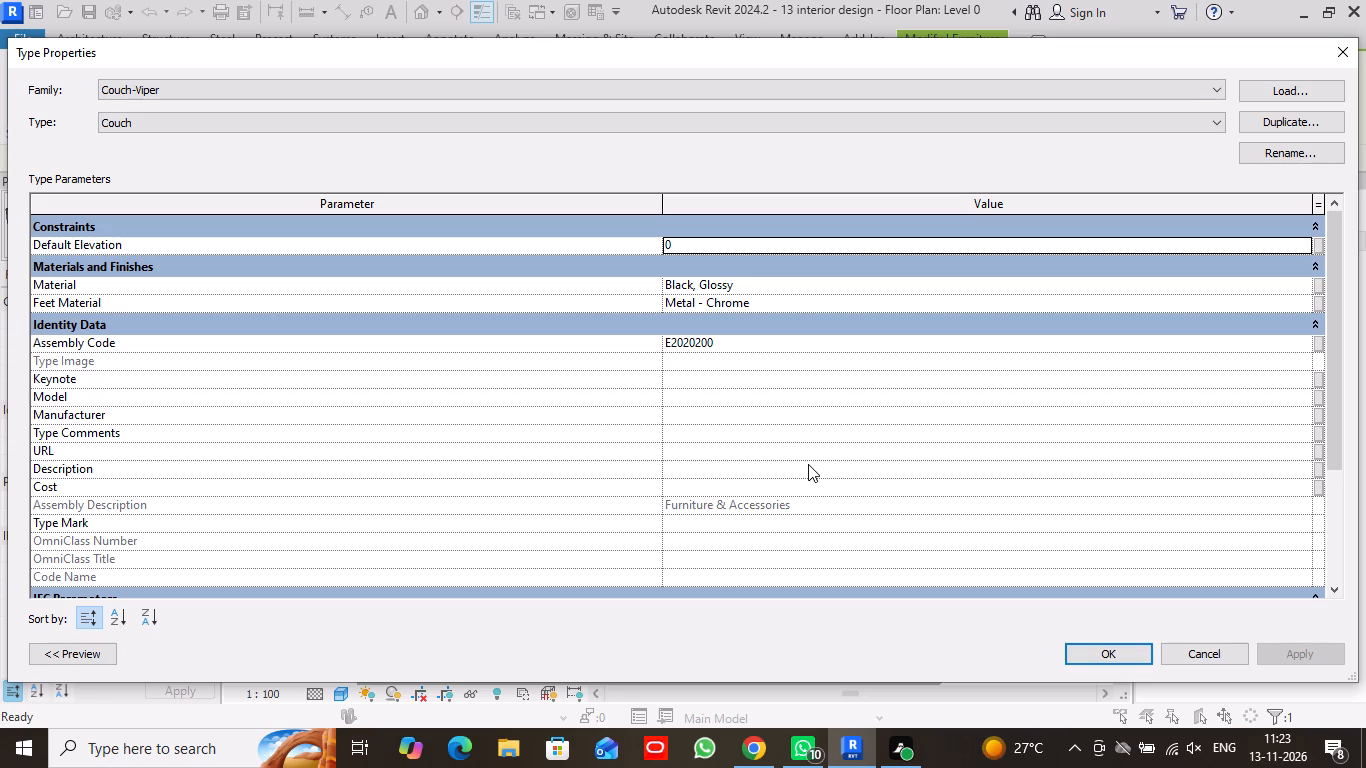
scroll(808, 462, "down", 1)
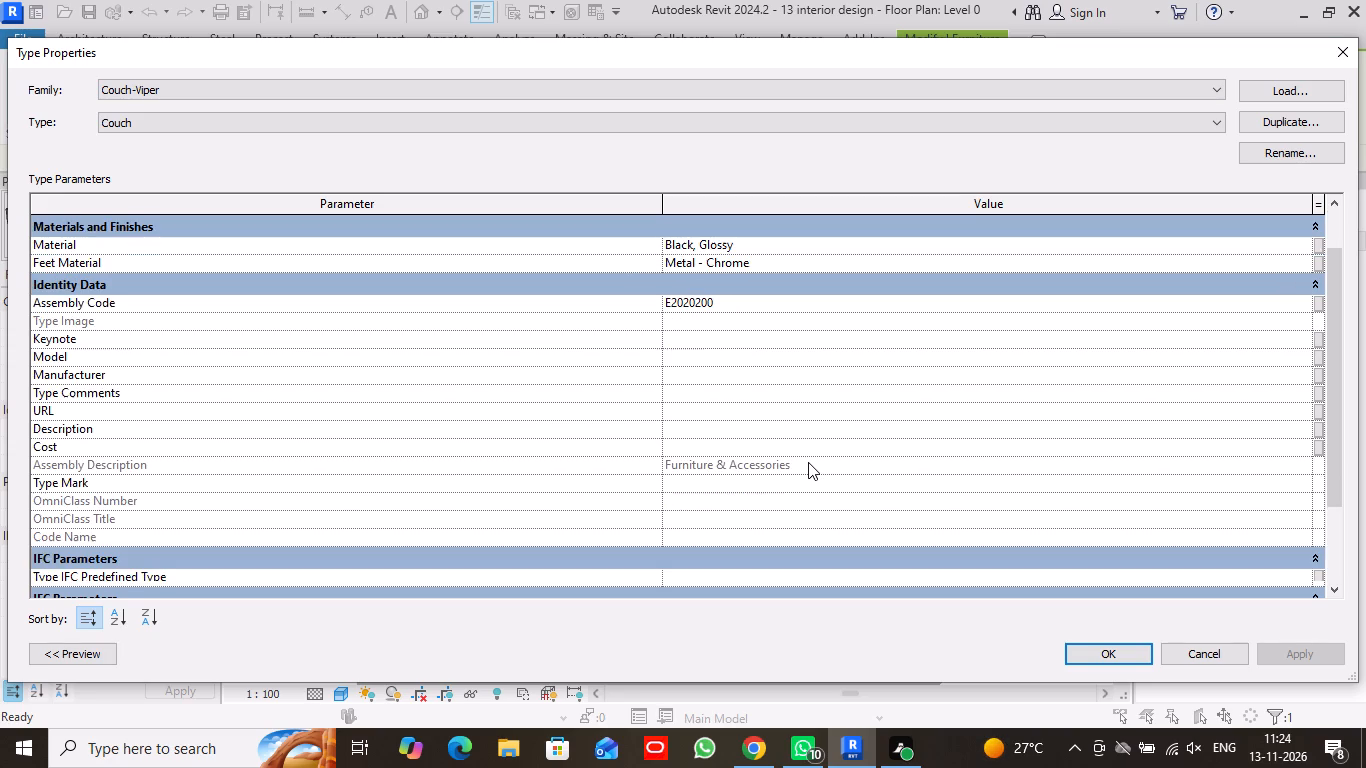
scroll(808, 462, "down", 3)
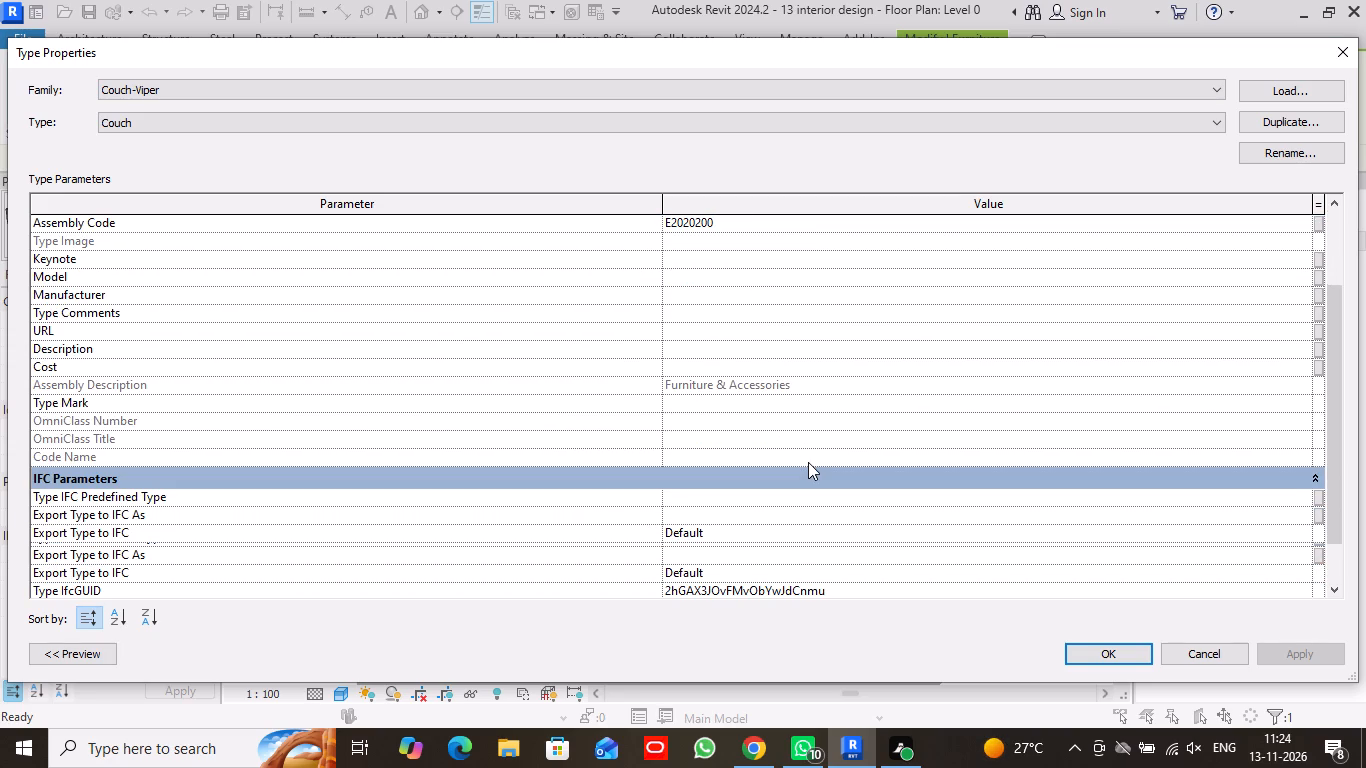
scroll(808, 462, "down", 1)
left_click(1347, 54)
Open the Chair-Viper family for editing to inspect its model, and close it without saving.
scroll(469, 511, "up", 3)
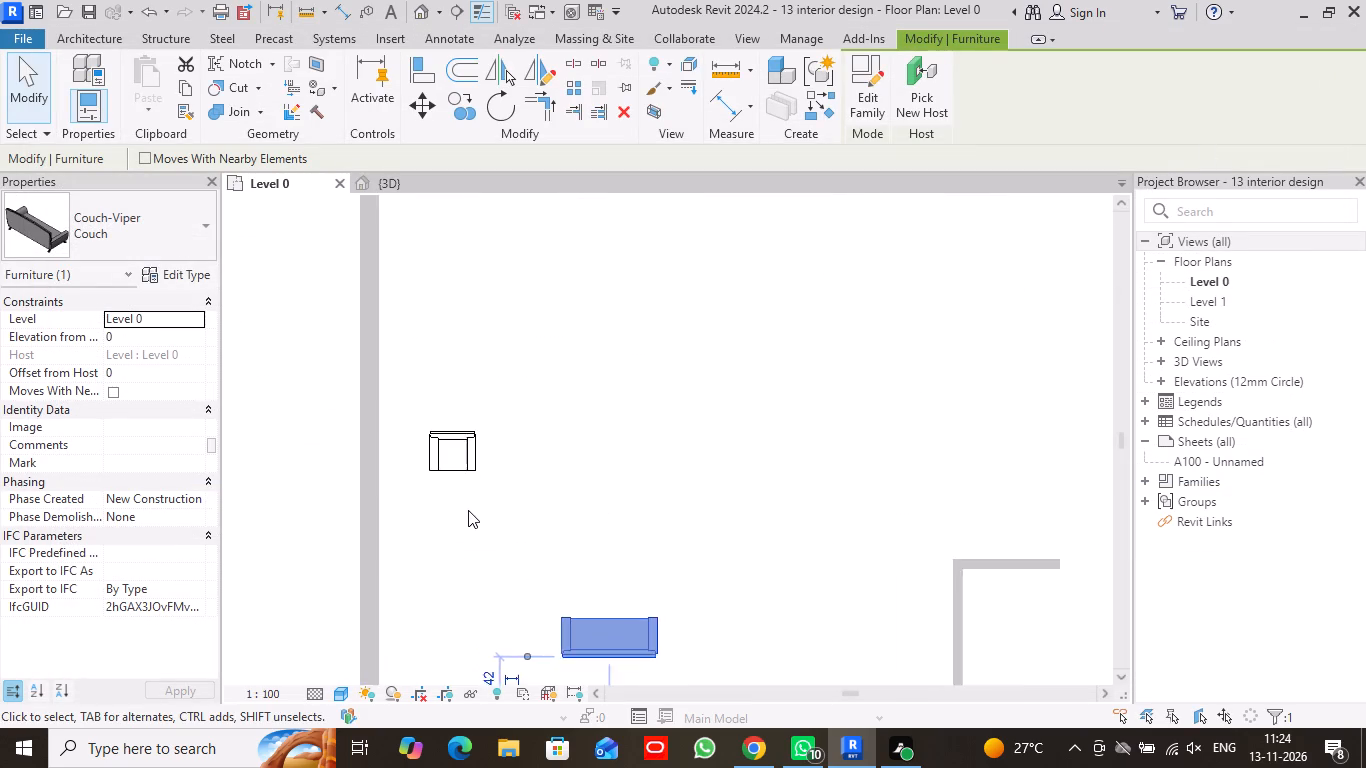
scroll(468, 510, "up", 2)
left_click(451, 437)
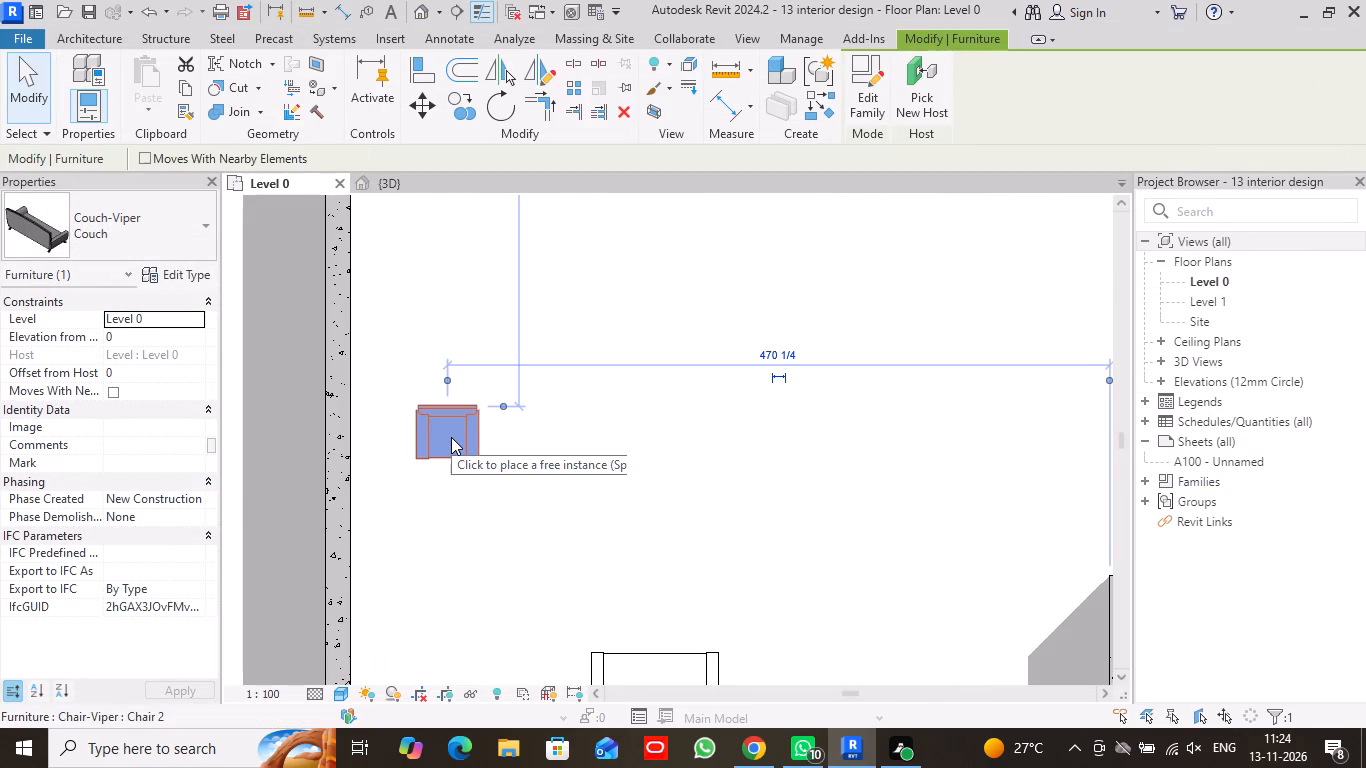
right_click(451, 437)
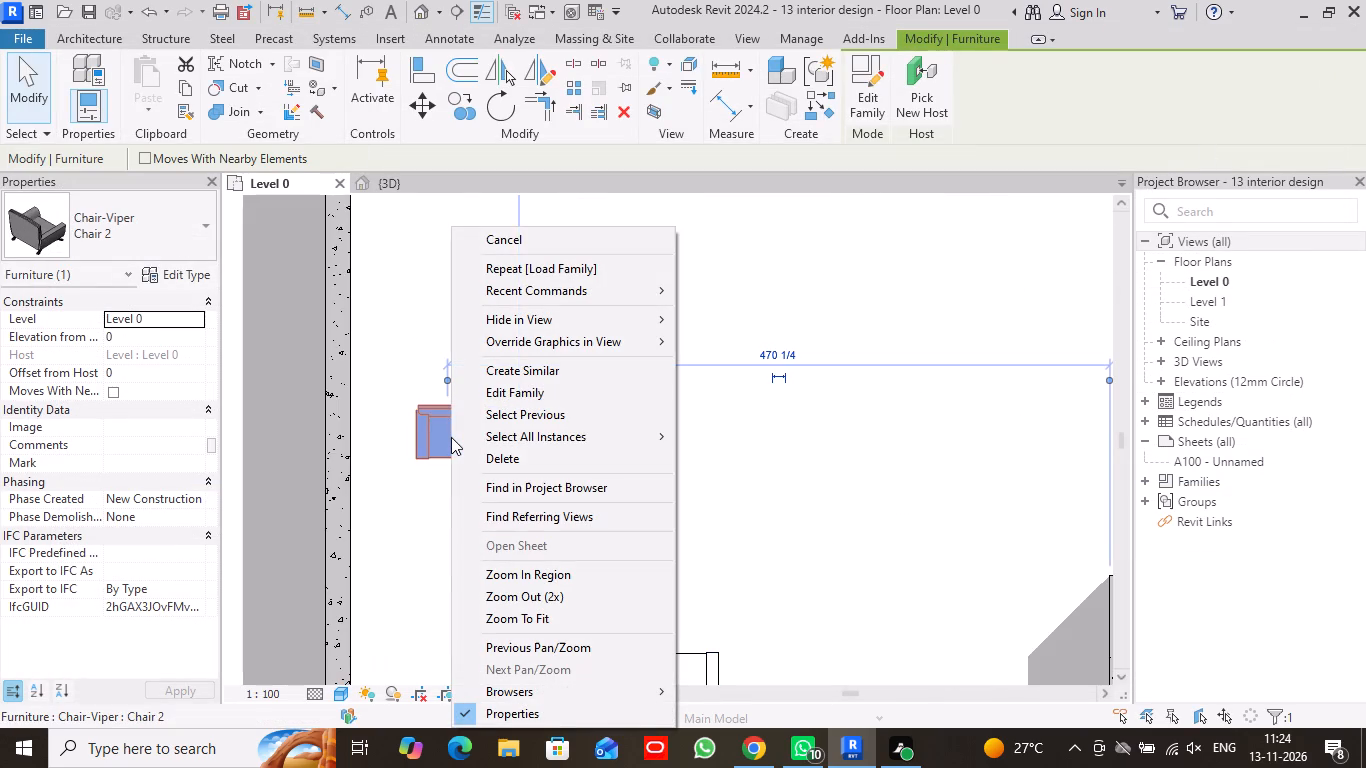
left_click(541, 391)
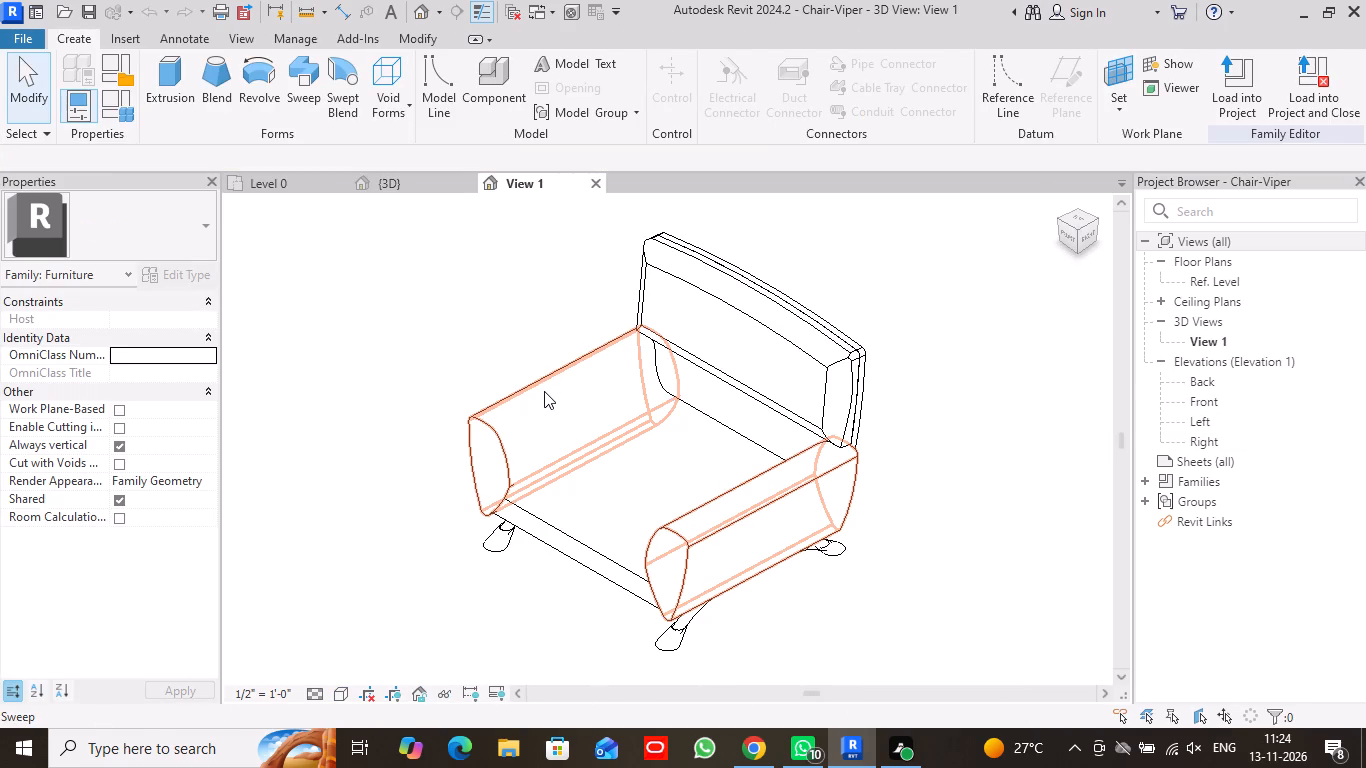
left_click(595, 181)
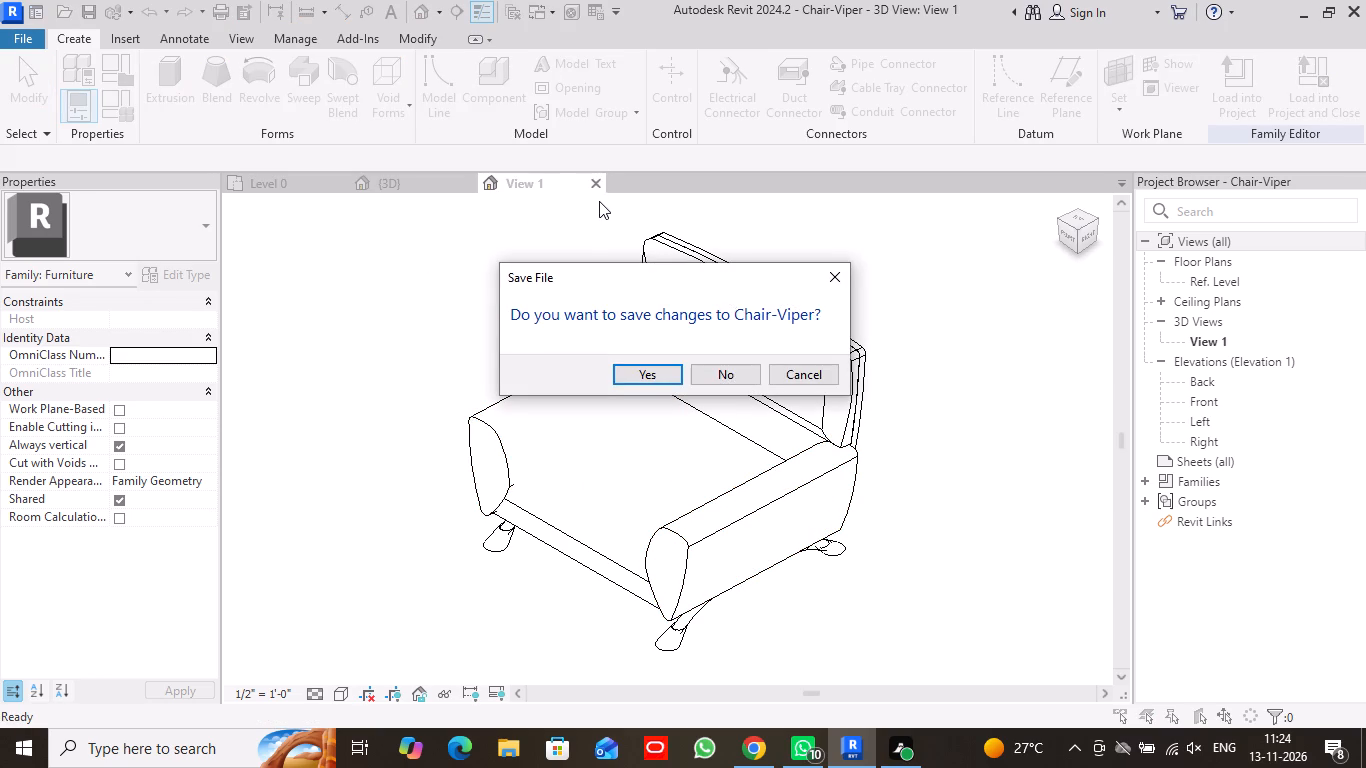
left_click(722, 376)
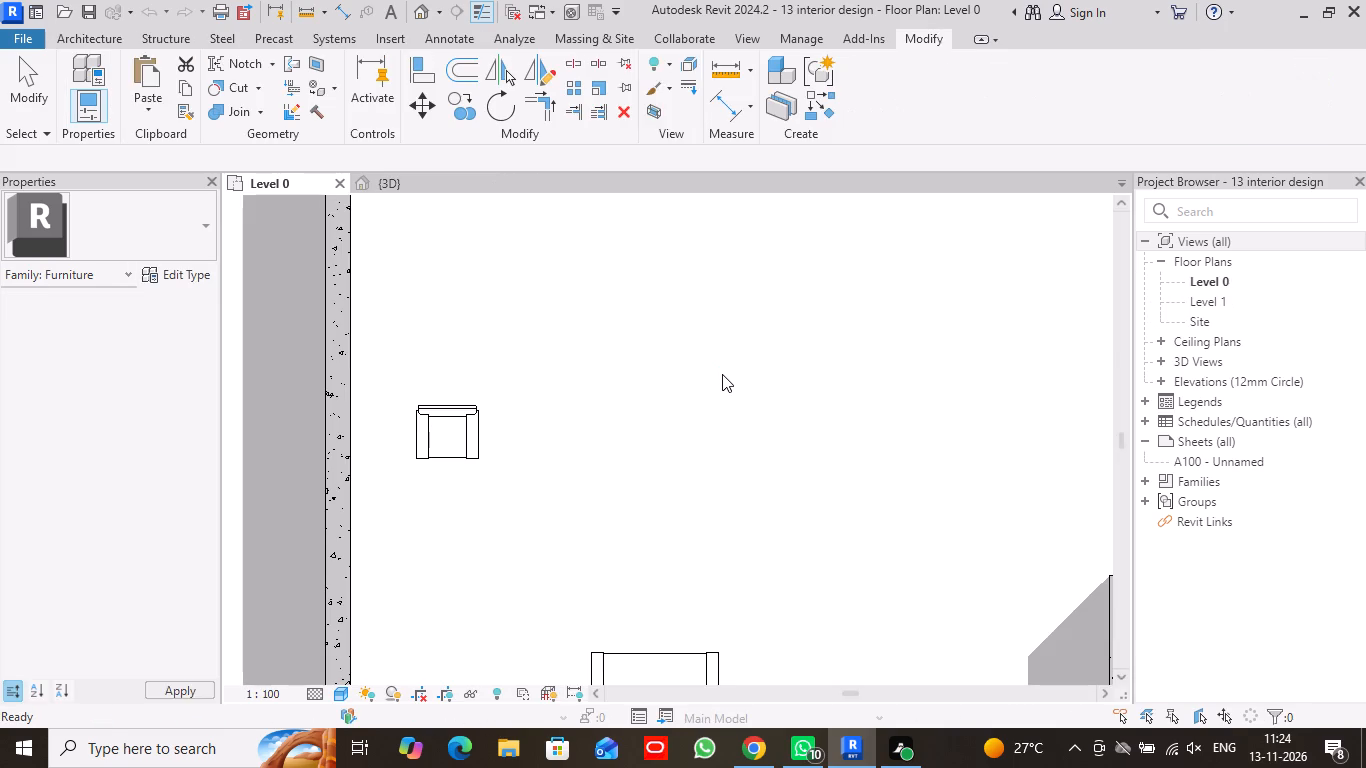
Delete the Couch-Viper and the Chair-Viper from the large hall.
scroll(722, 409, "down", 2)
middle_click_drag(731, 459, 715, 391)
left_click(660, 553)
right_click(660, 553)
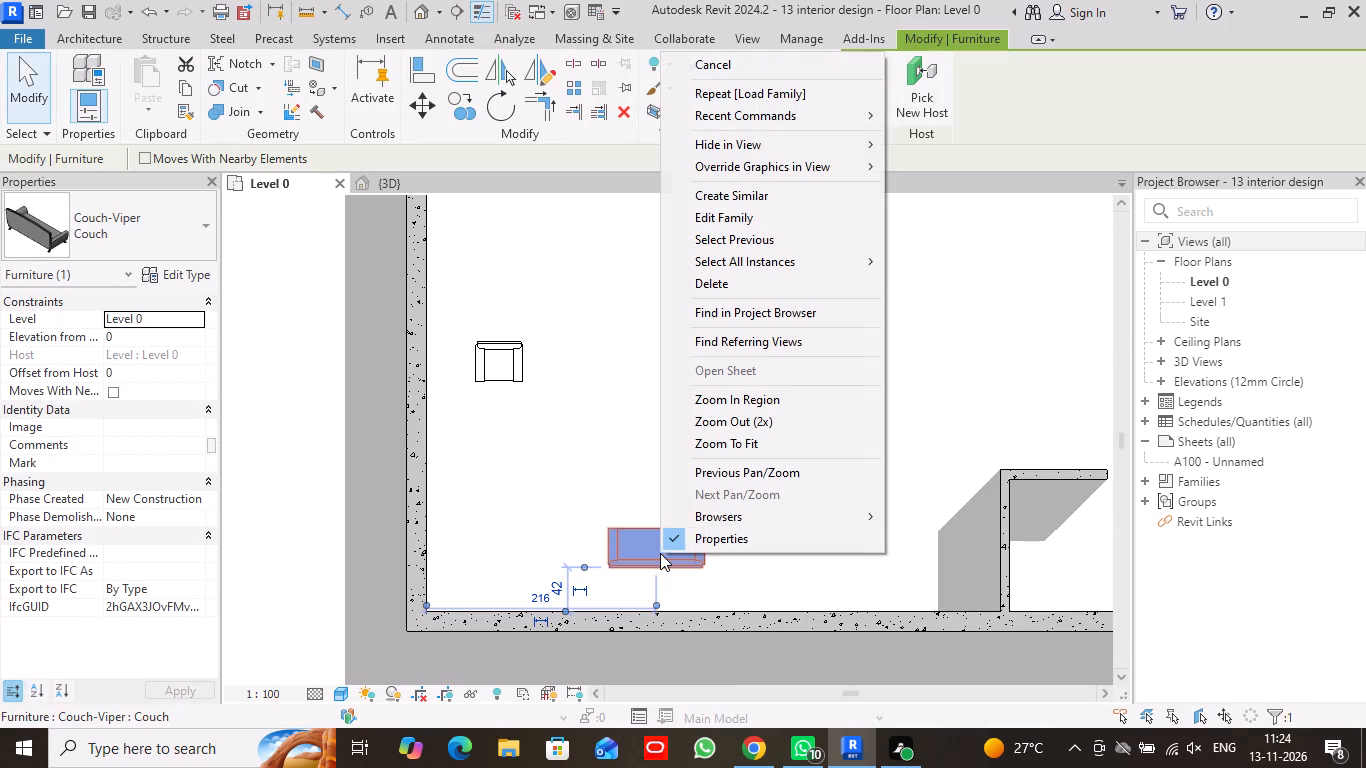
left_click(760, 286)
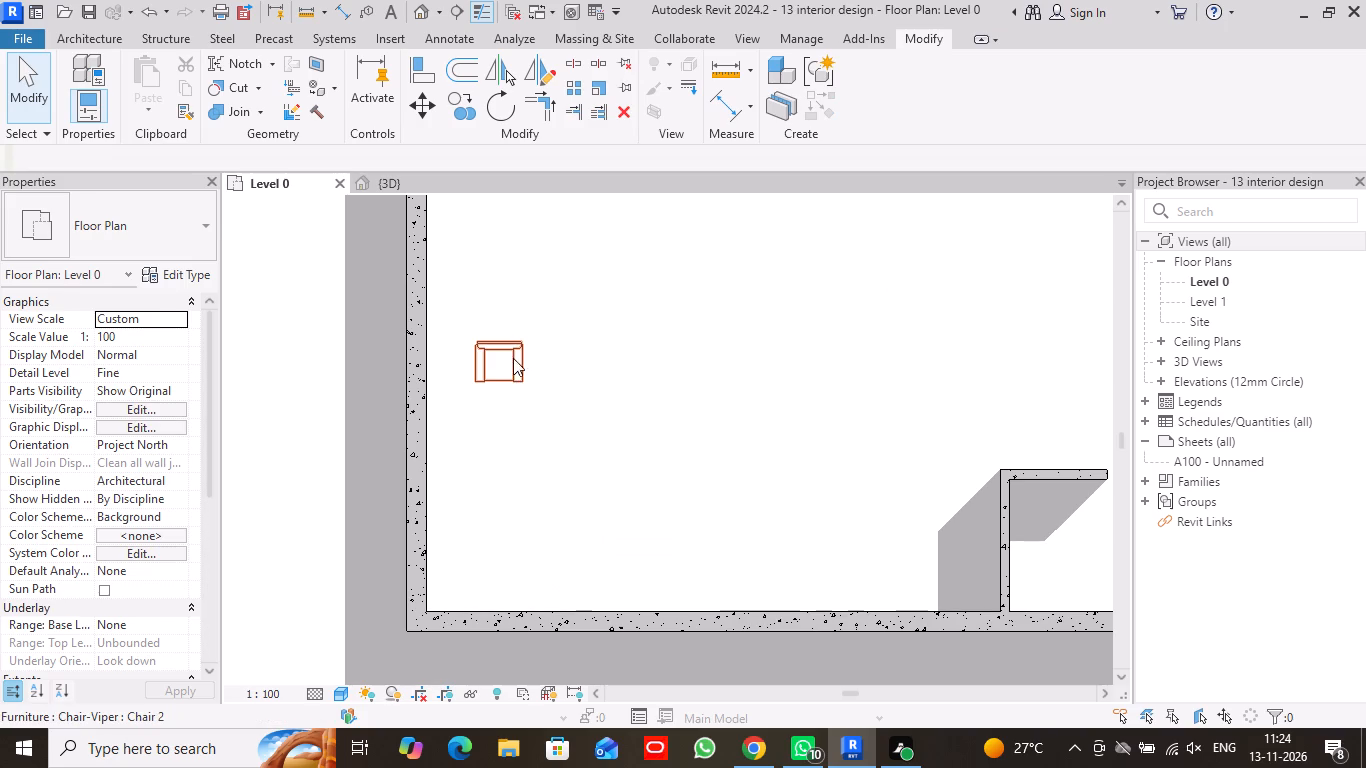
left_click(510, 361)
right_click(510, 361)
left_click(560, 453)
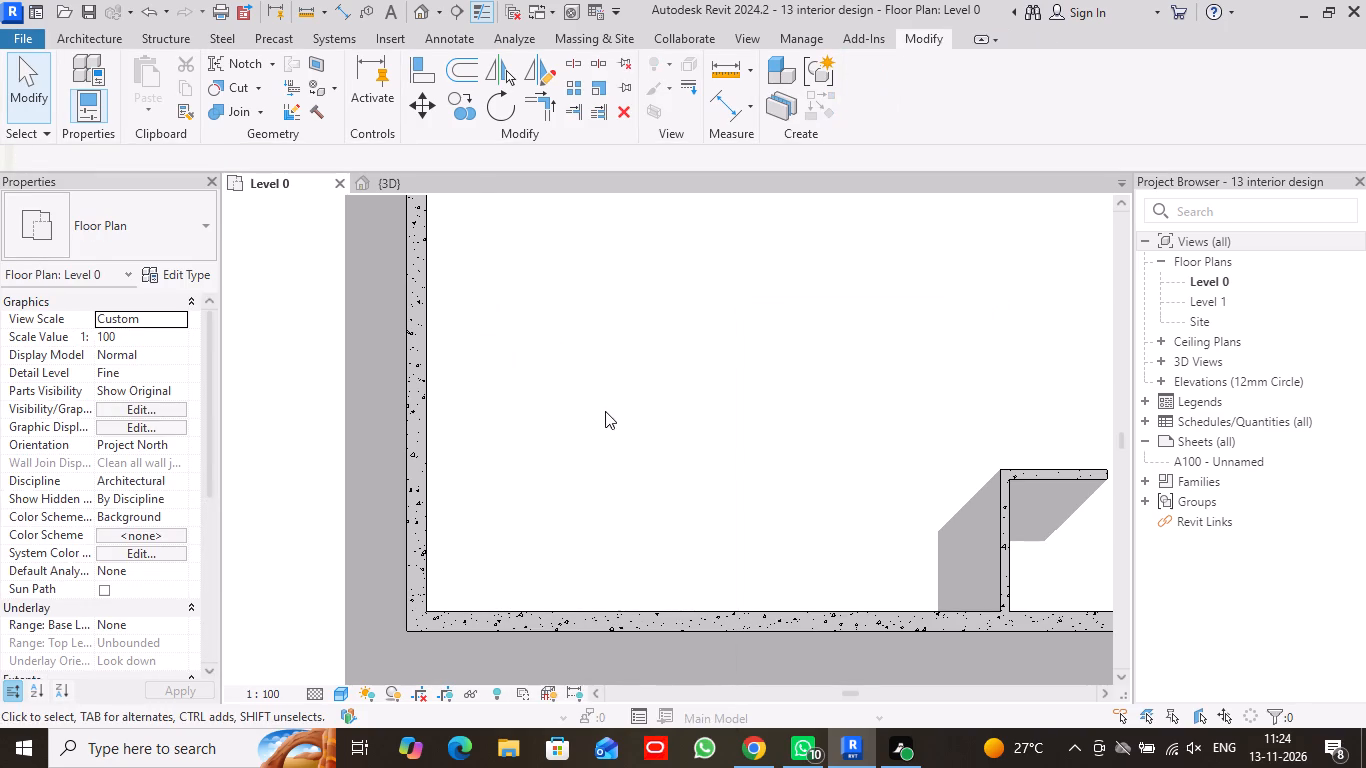
Start placing a component and load the Sofa-Corbu family from the Seating folder.
scroll(650, 400, "down", 3)
middle_click_drag(761, 311, 743, 393)
scroll(760, 336, "down", 3)
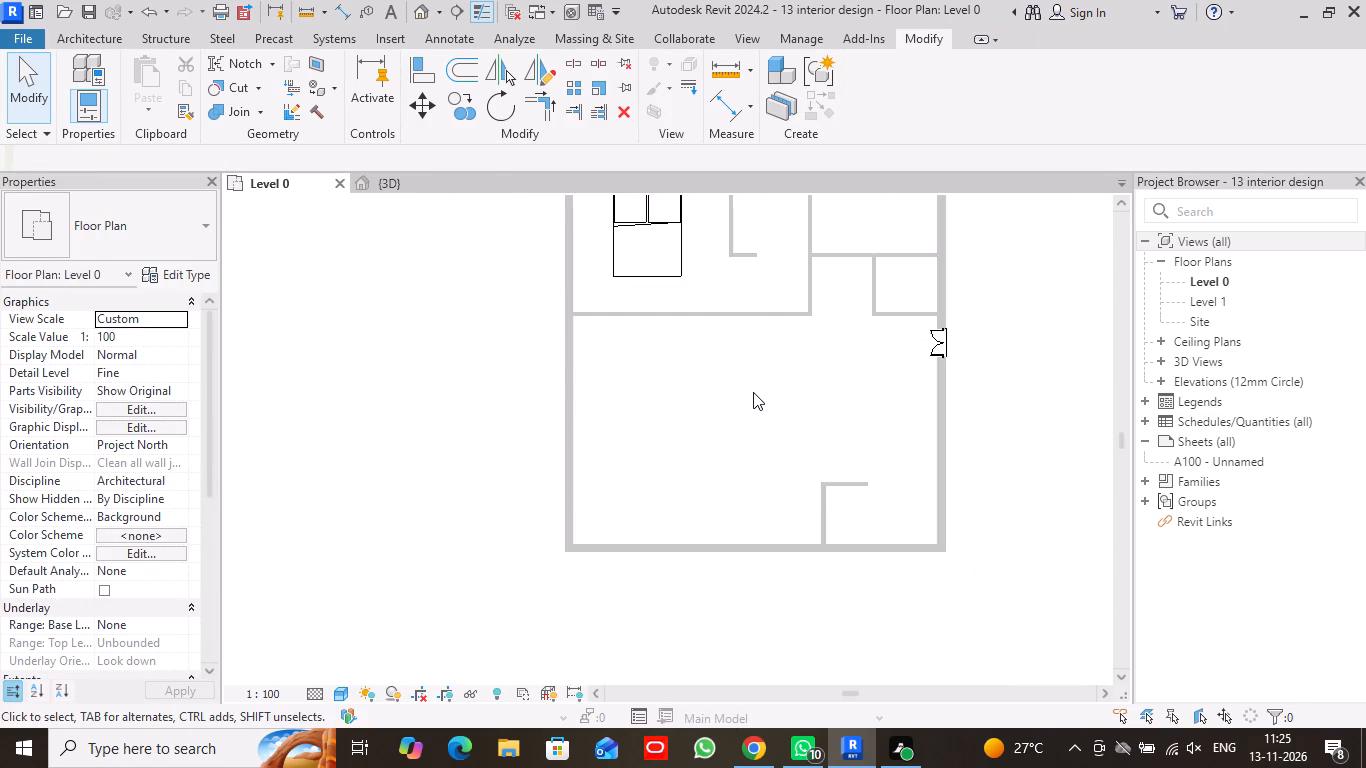
scroll(753, 392, "down", 2)
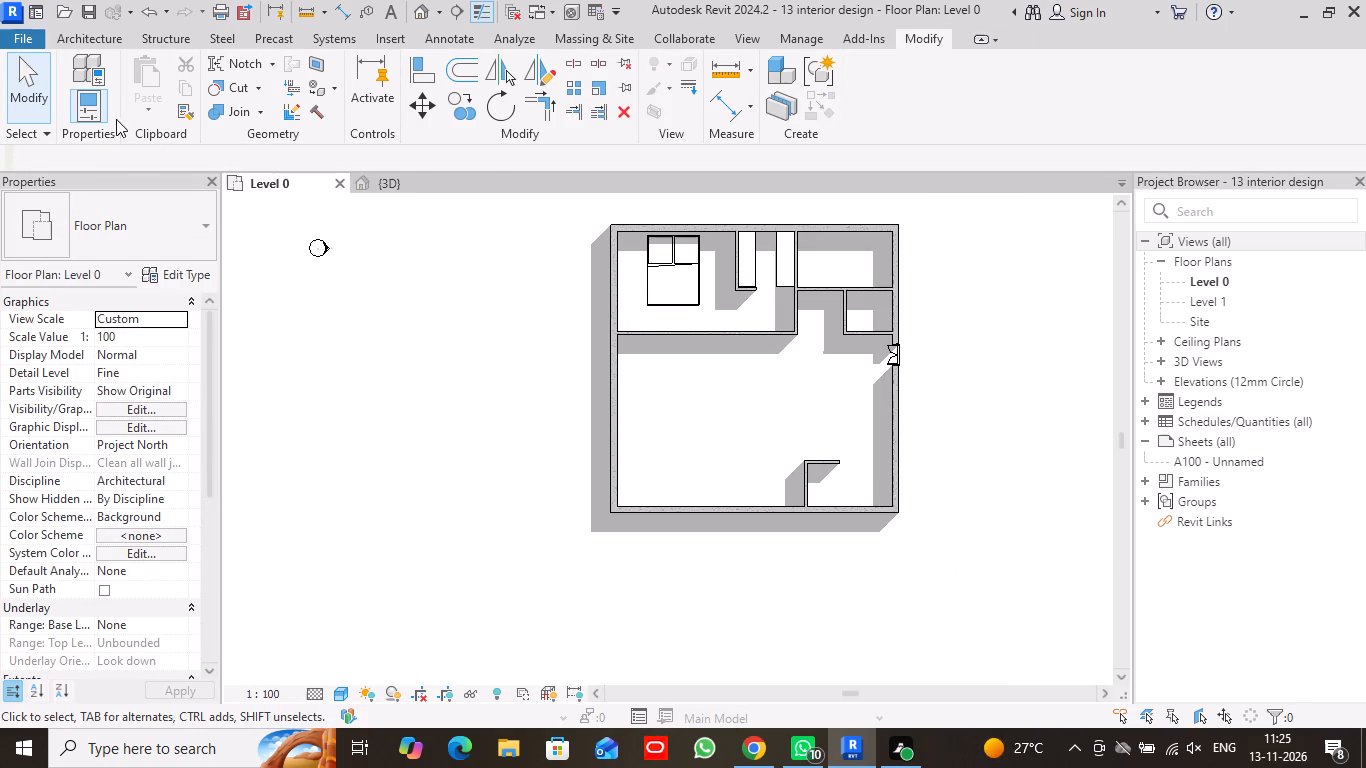
left_click(99, 43)
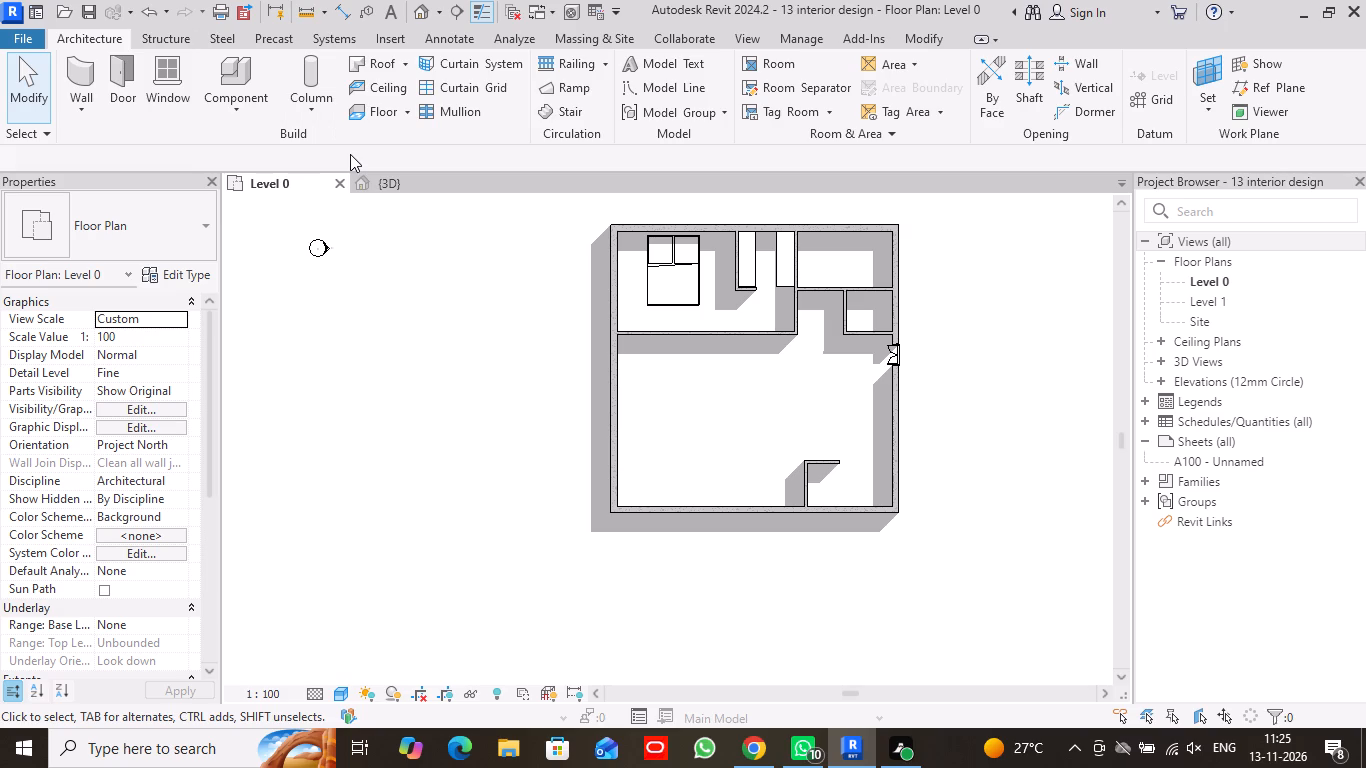
left_click(242, 116)
left_click(281, 144)
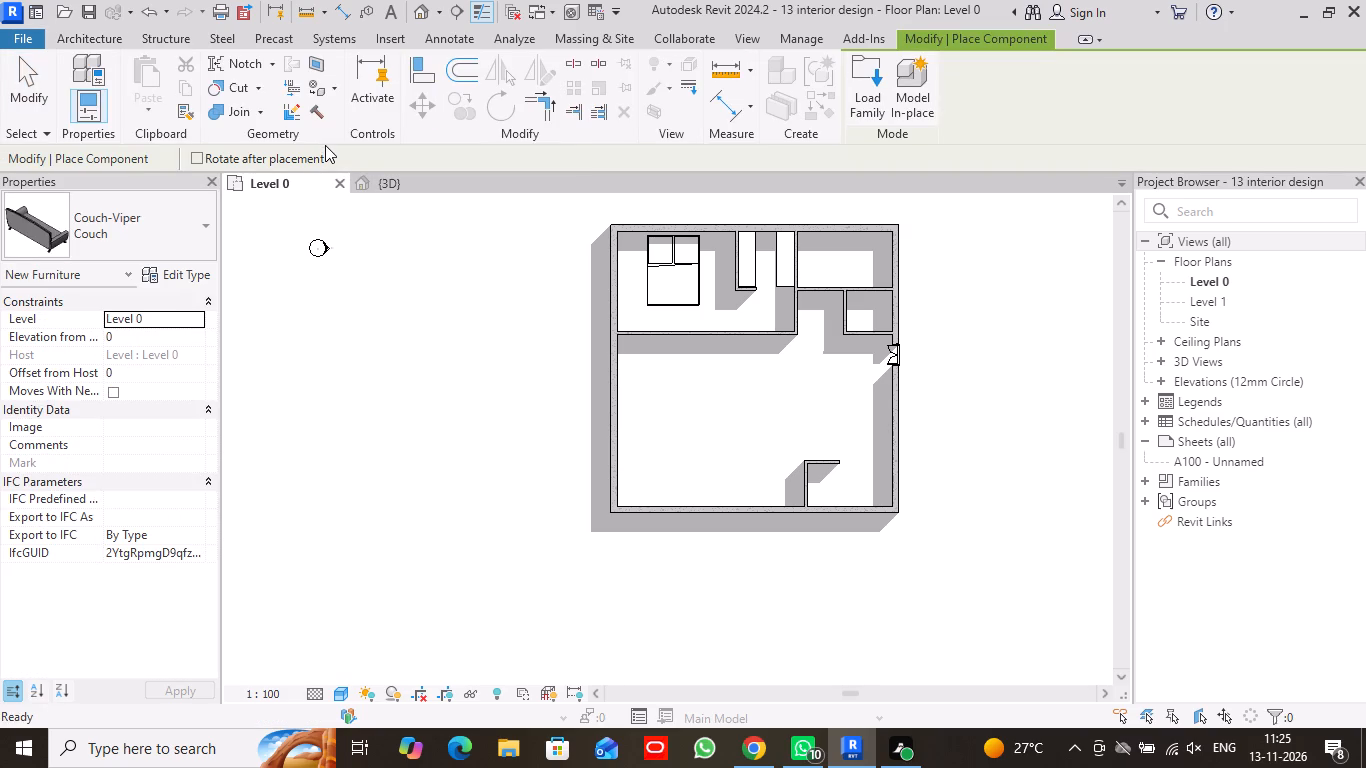
left_click(866, 105)
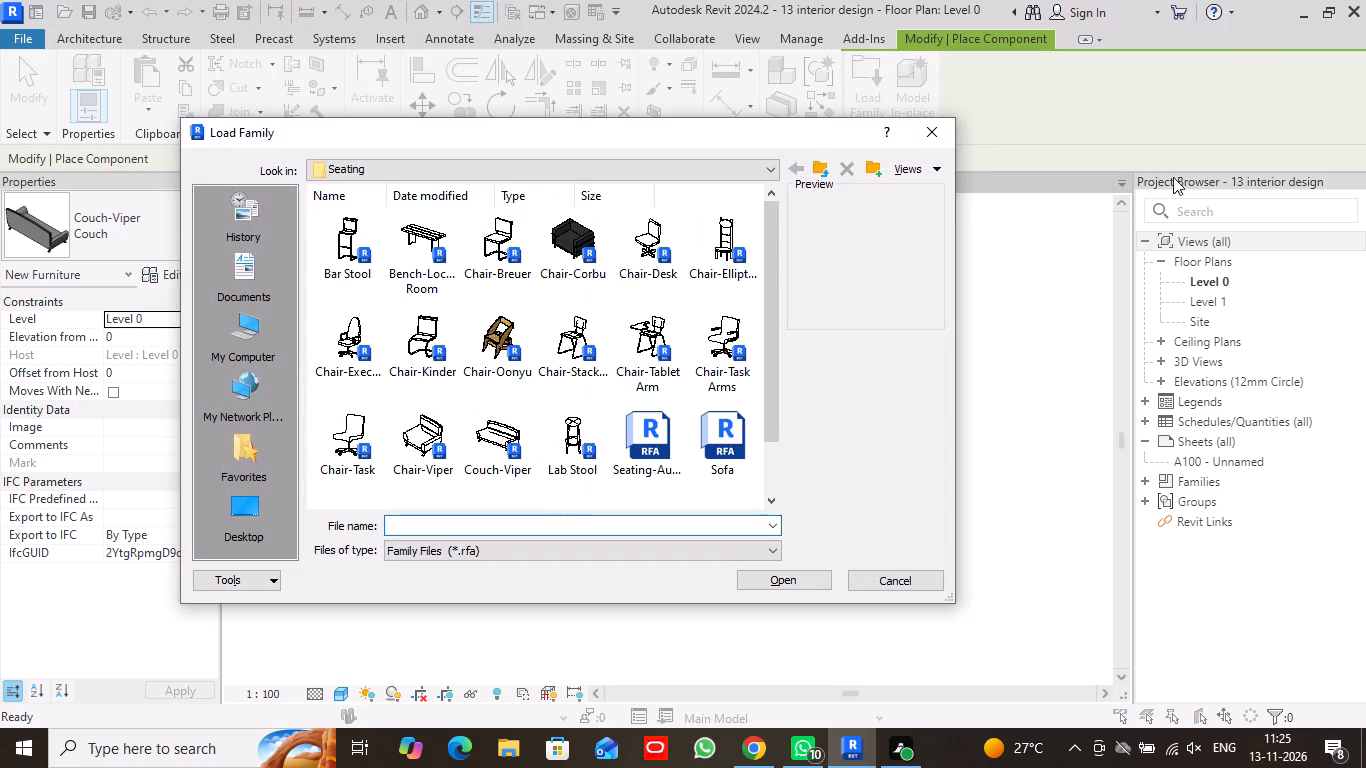
left_click(575, 267)
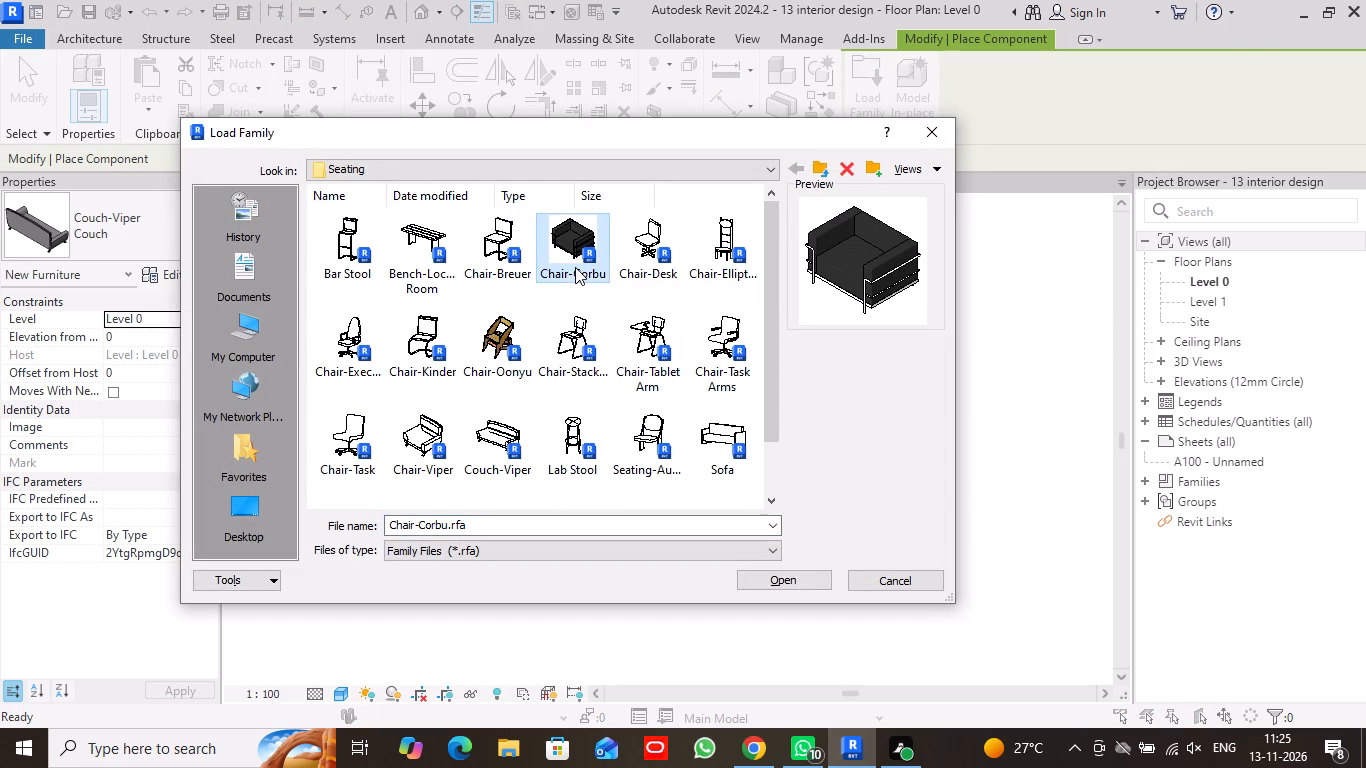
scroll(575, 267, "down", 4, "ctrl")
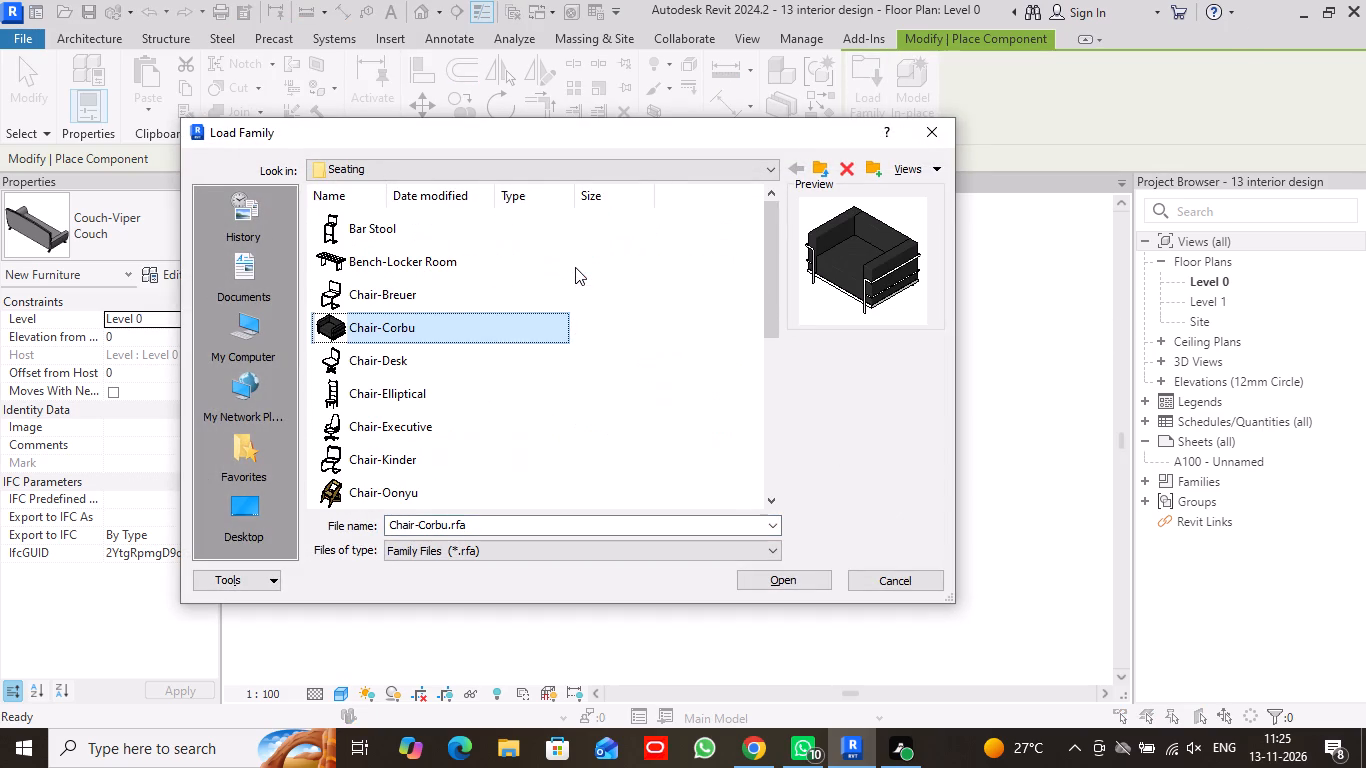
scroll(551, 344, "down", 4, "ctrl")
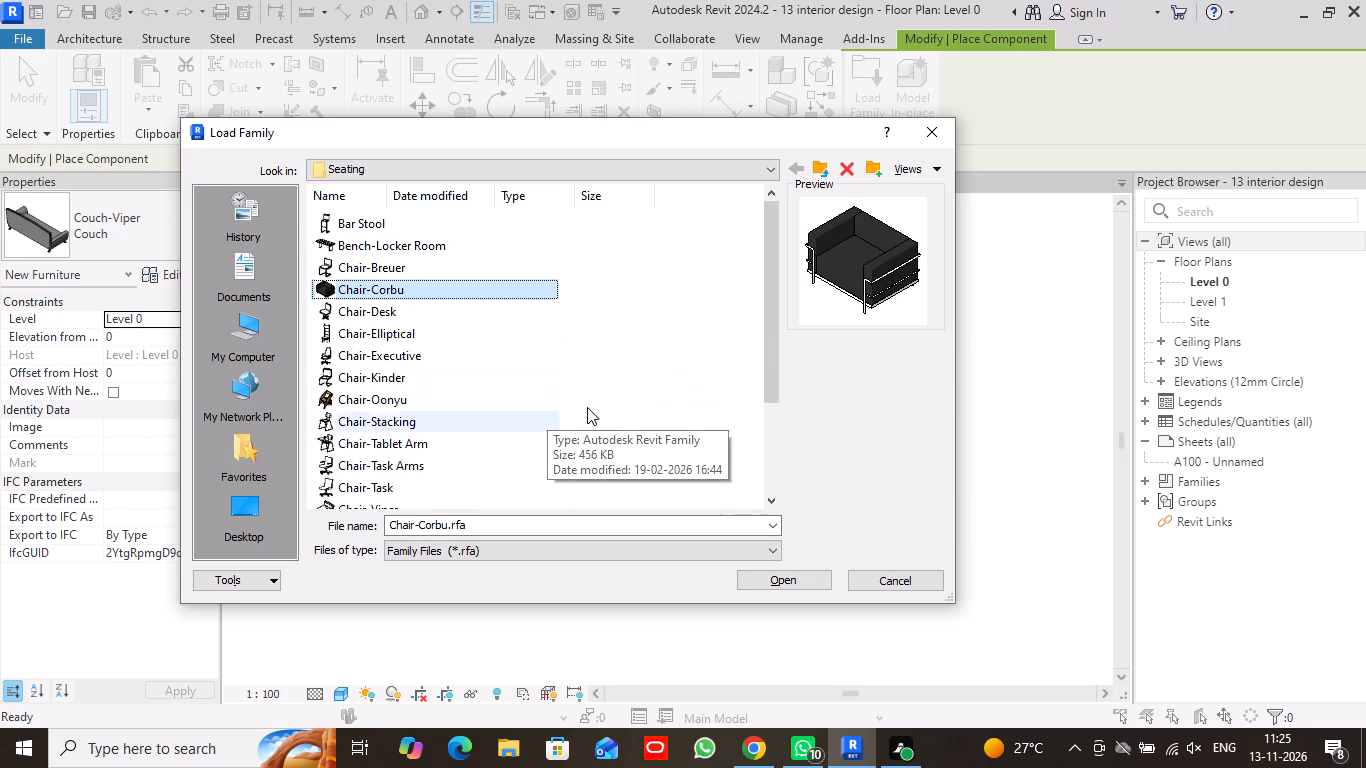
scroll(630, 394, "up", 8, "ctrl")
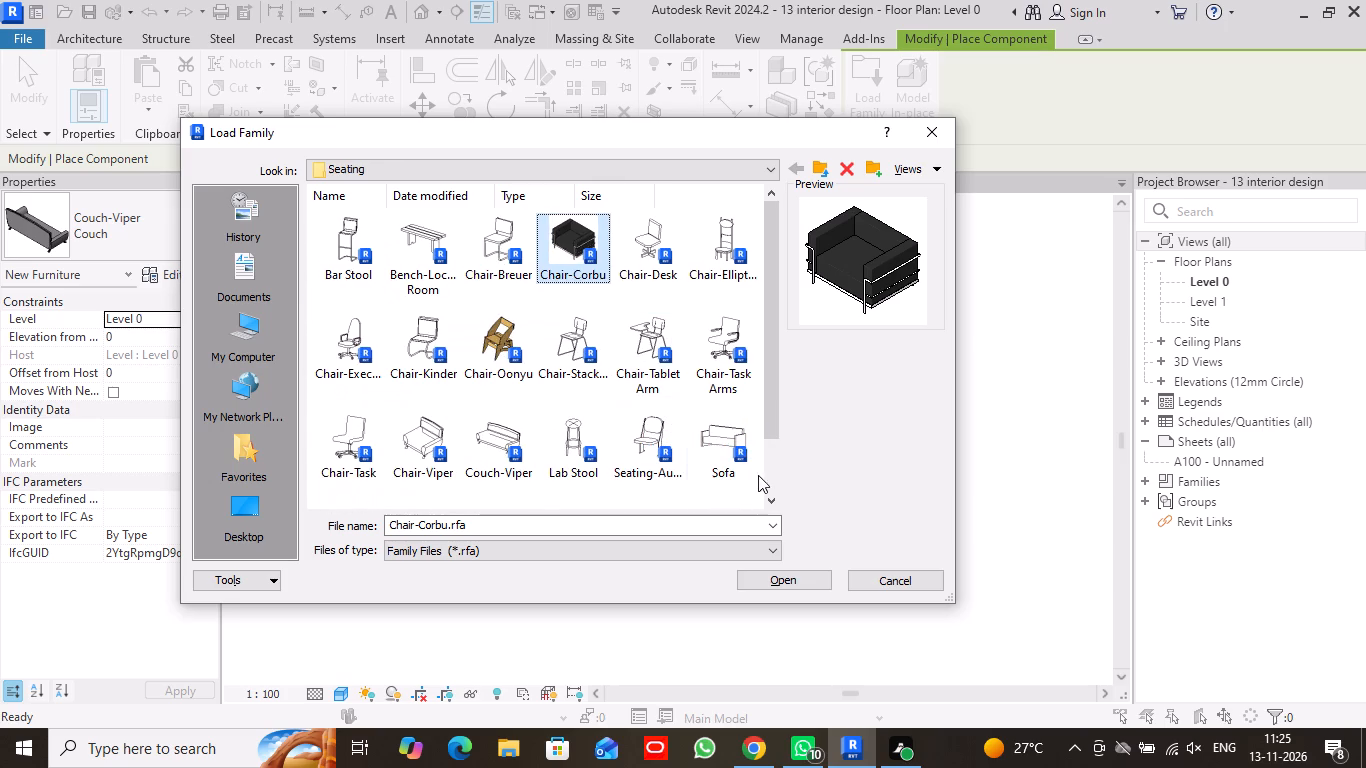
double_click(766, 502, "ctrl")
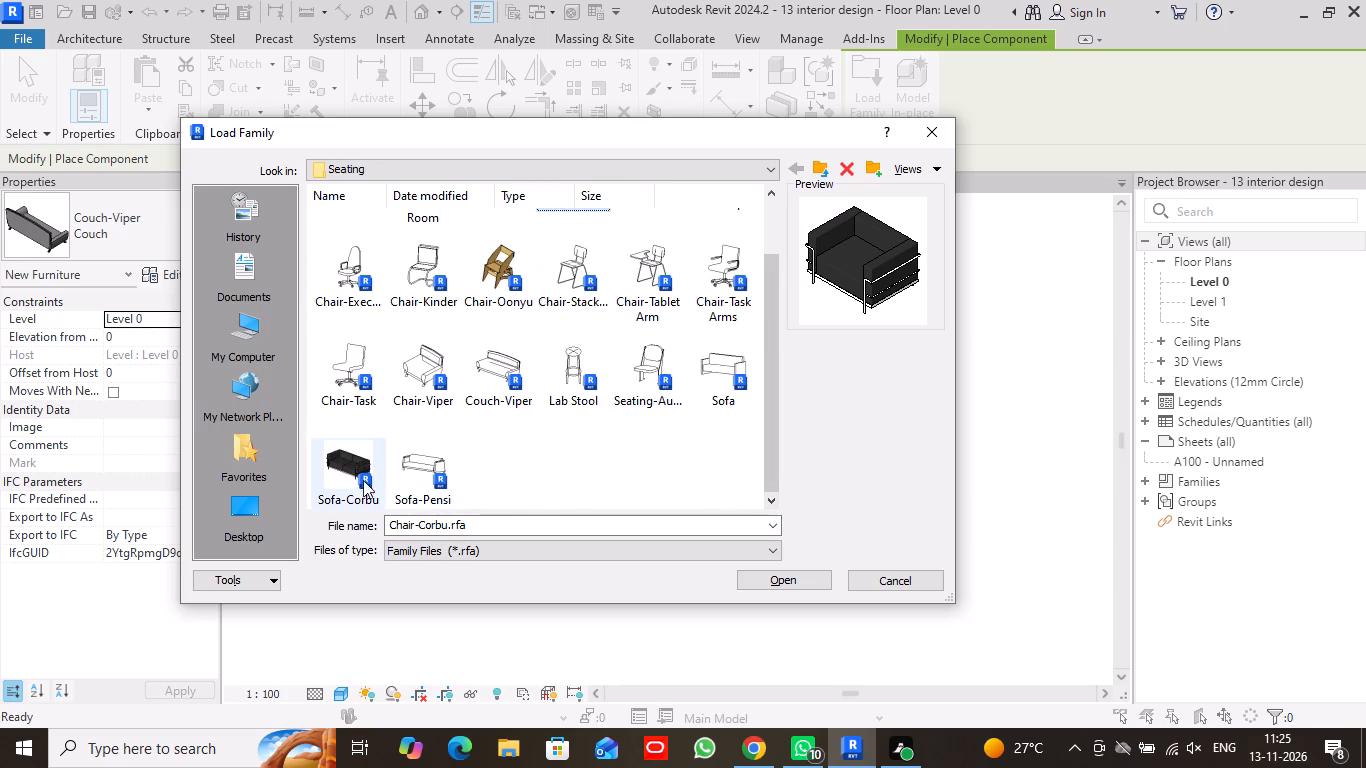
left_click(343, 466, "ctrl")
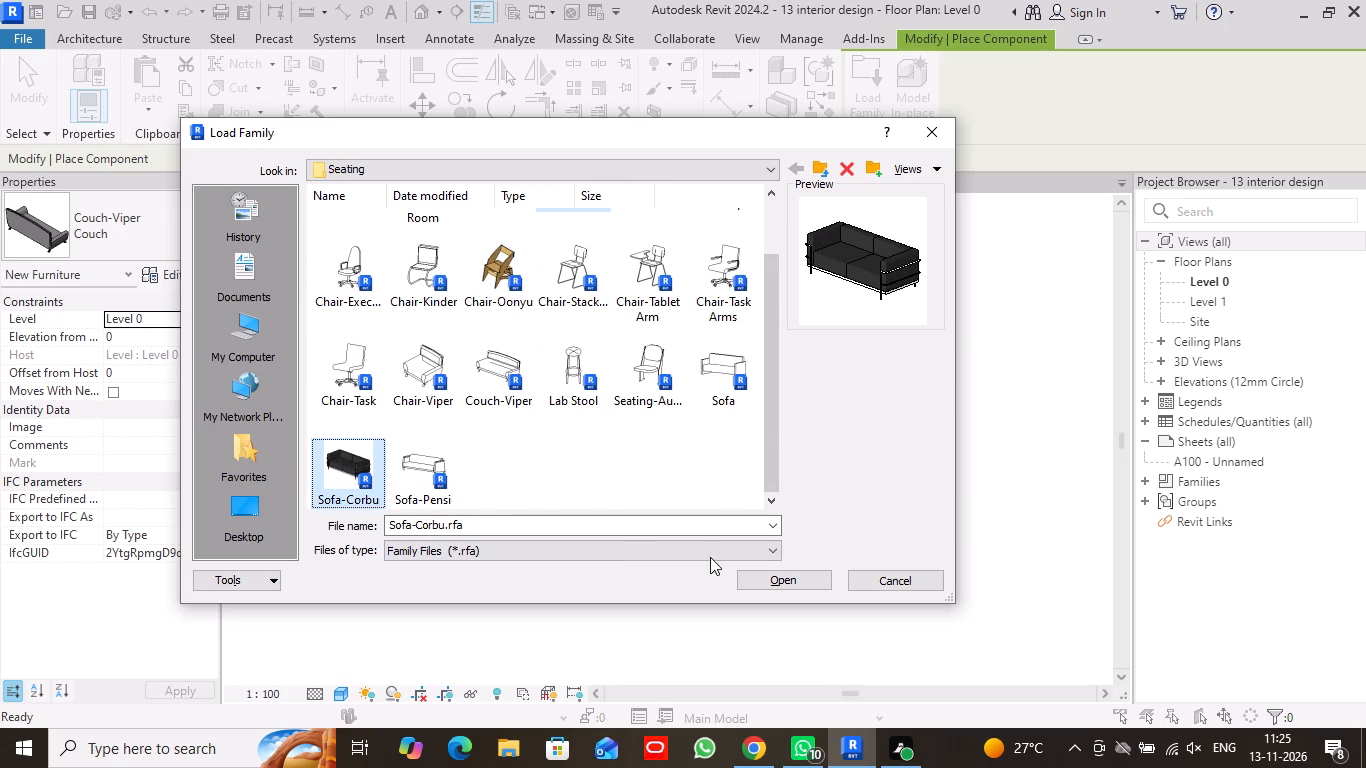
left_click(768, 583)
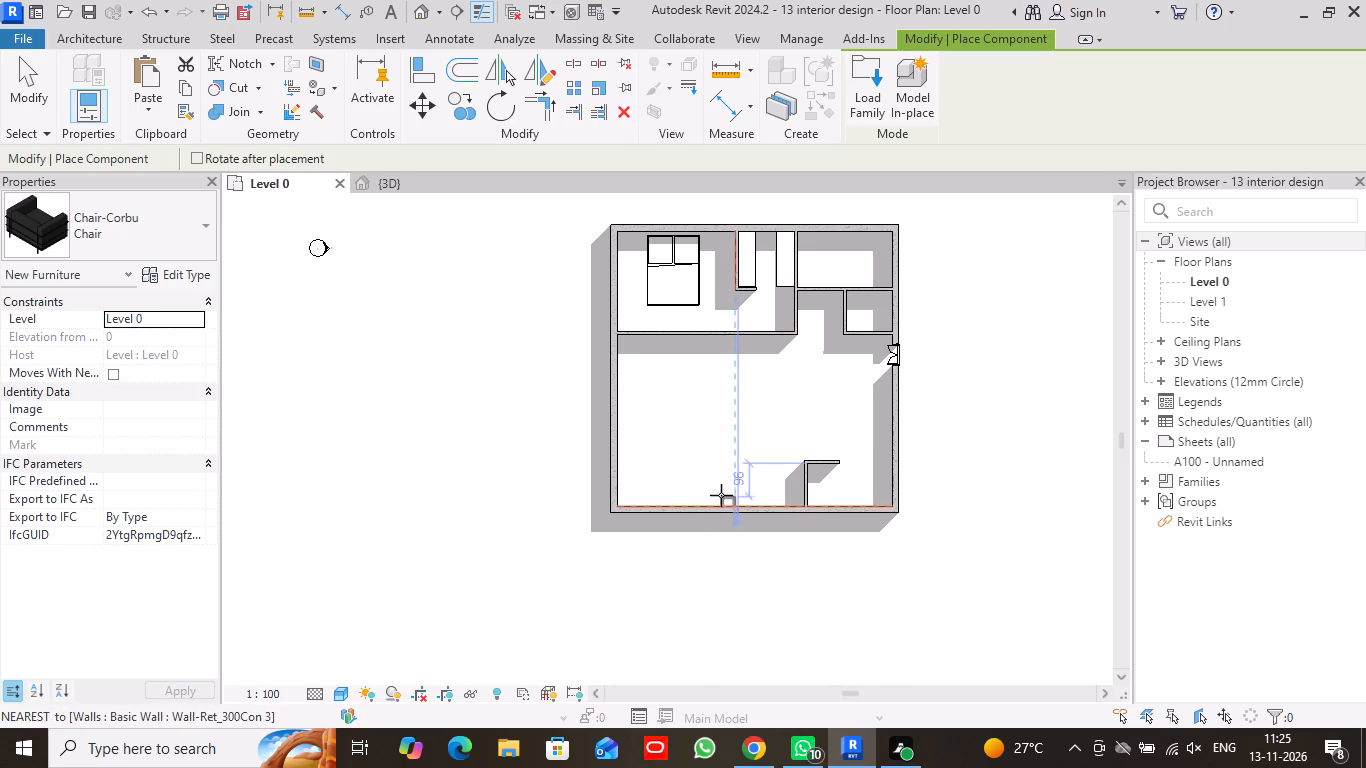
Place a Chair-Corbu in the large hall, about 270 inches below the upper partition and 434 inches from the lower small room's wall.
scroll(653, 451, "up", 2)
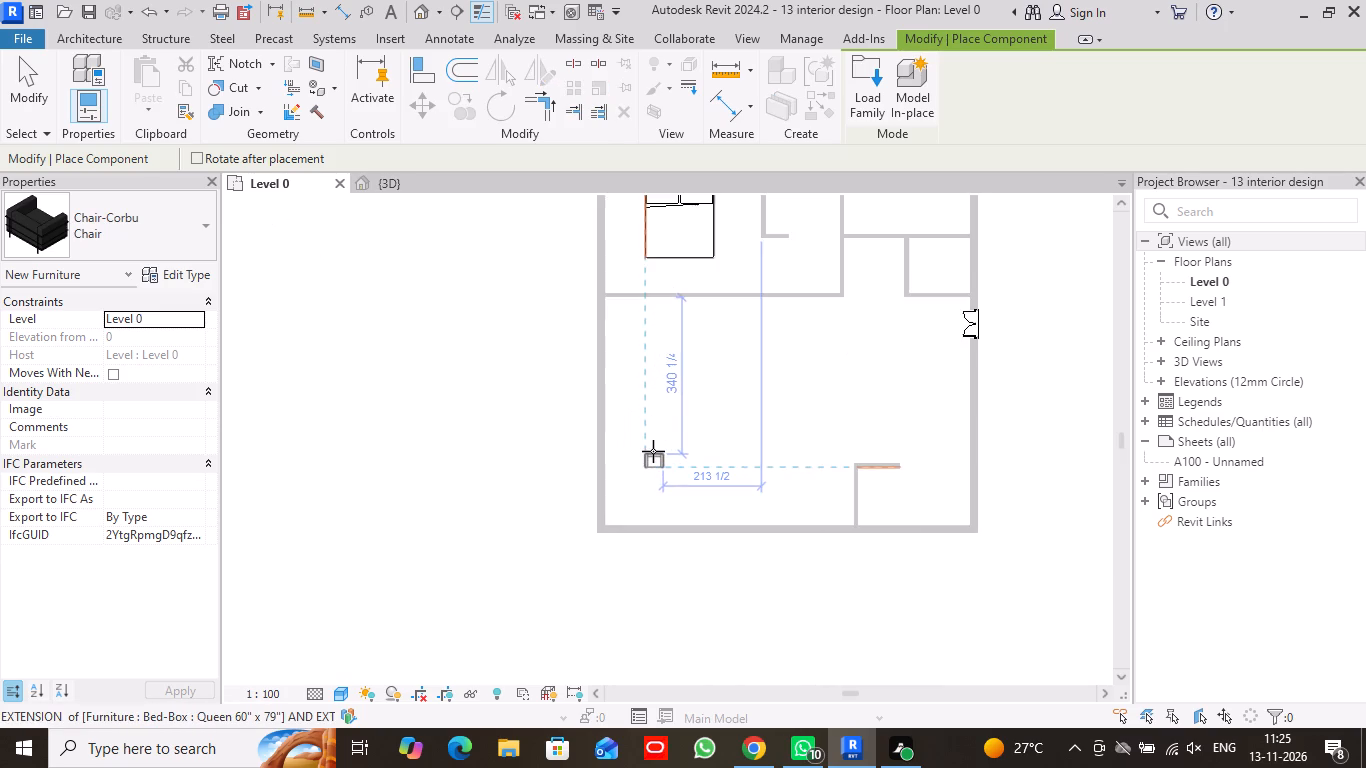
left_click(646, 429)
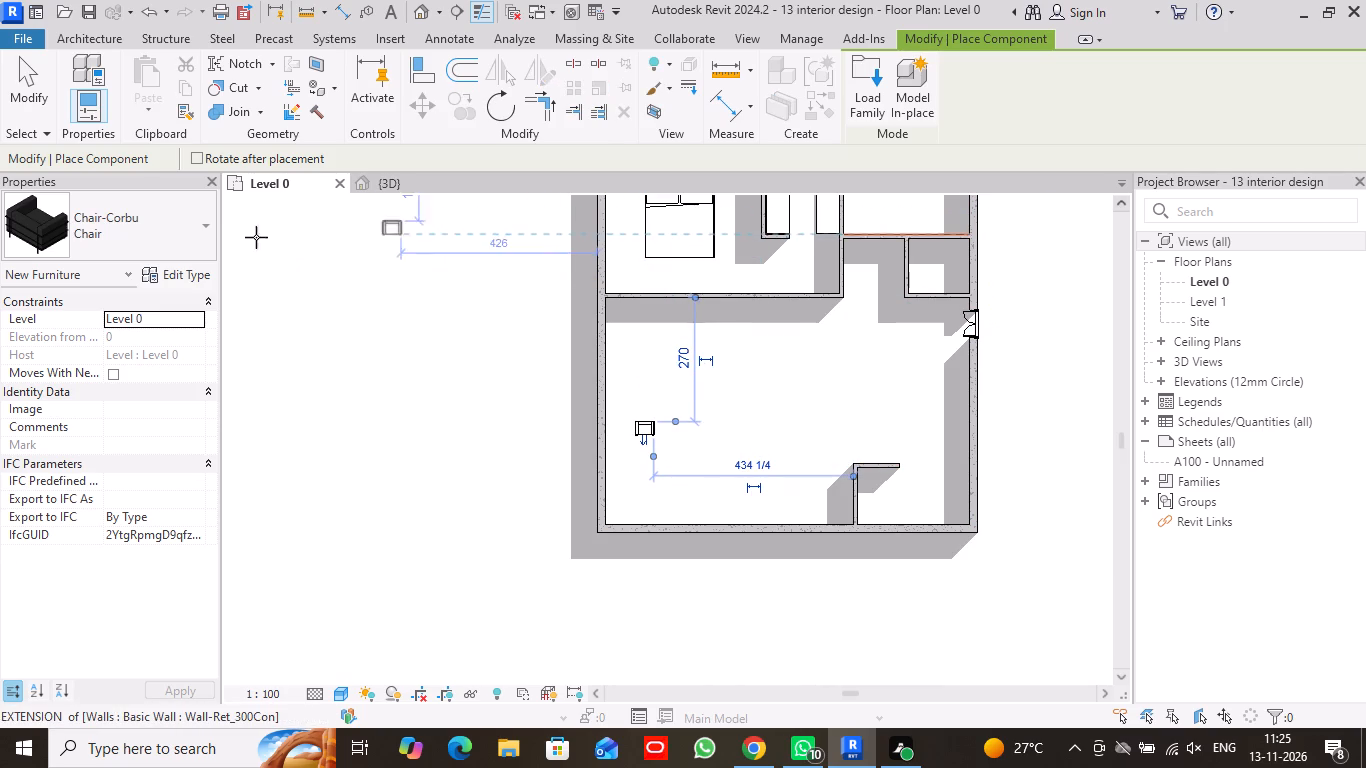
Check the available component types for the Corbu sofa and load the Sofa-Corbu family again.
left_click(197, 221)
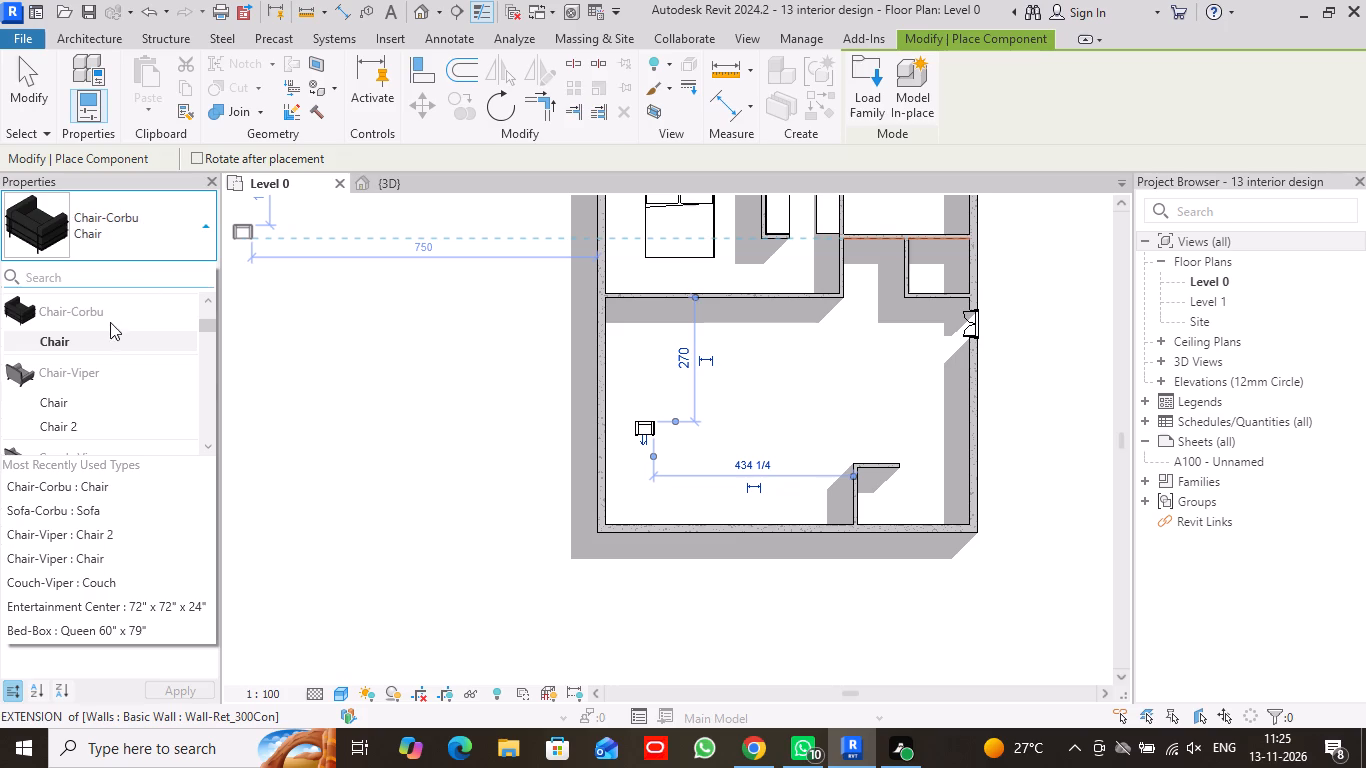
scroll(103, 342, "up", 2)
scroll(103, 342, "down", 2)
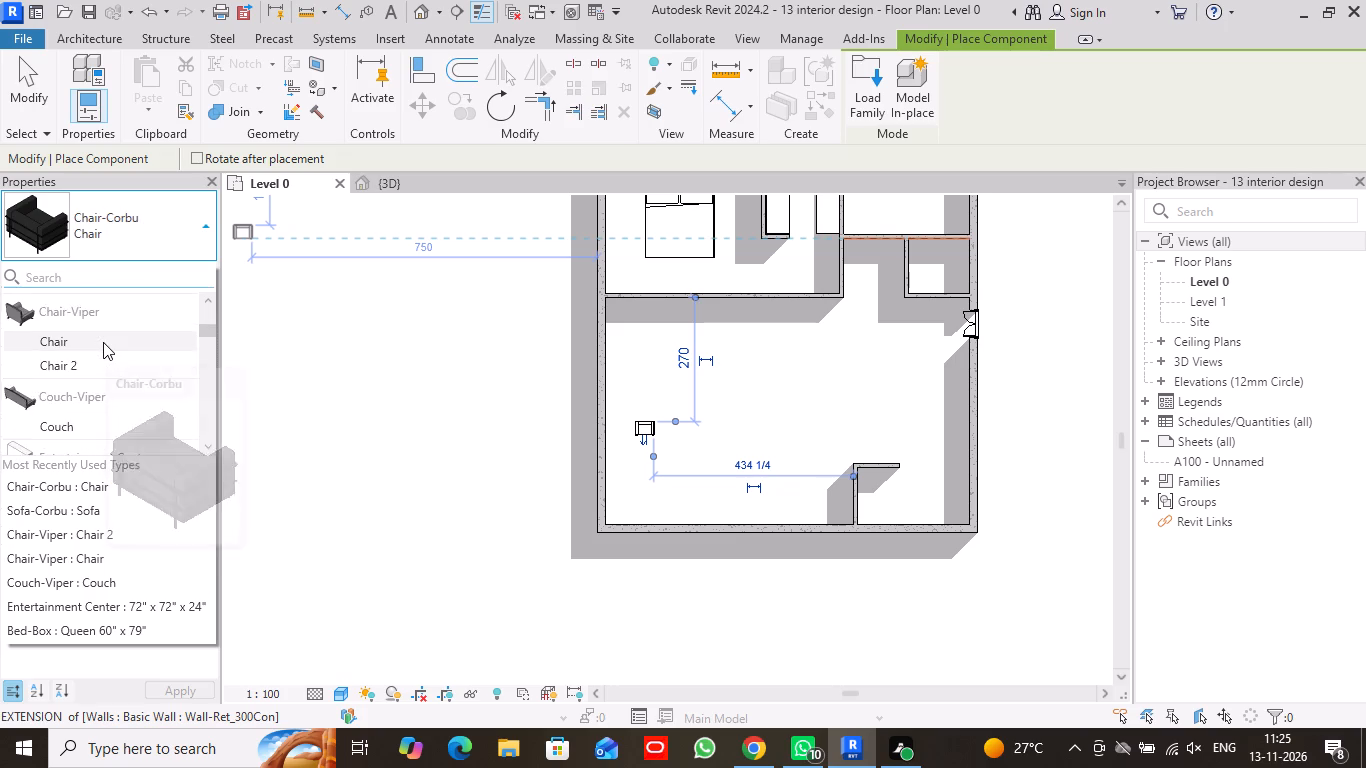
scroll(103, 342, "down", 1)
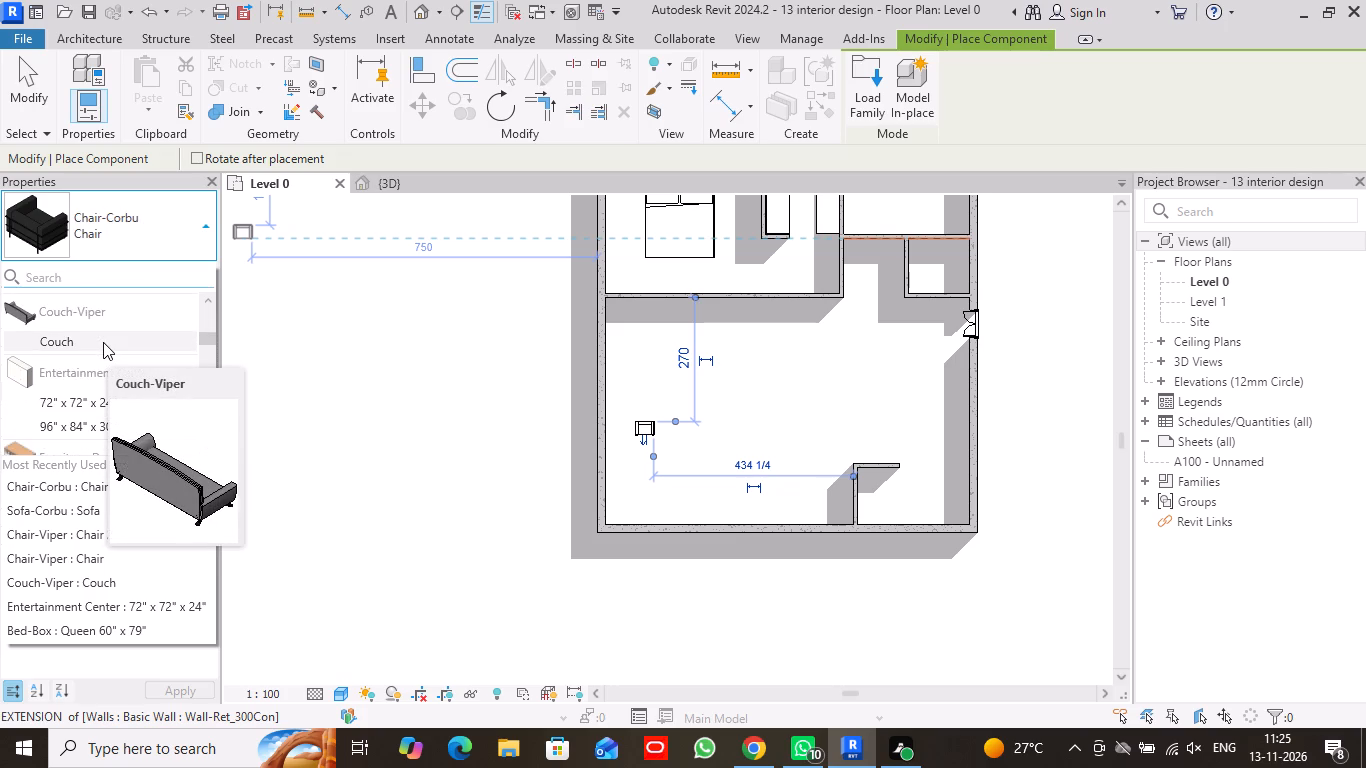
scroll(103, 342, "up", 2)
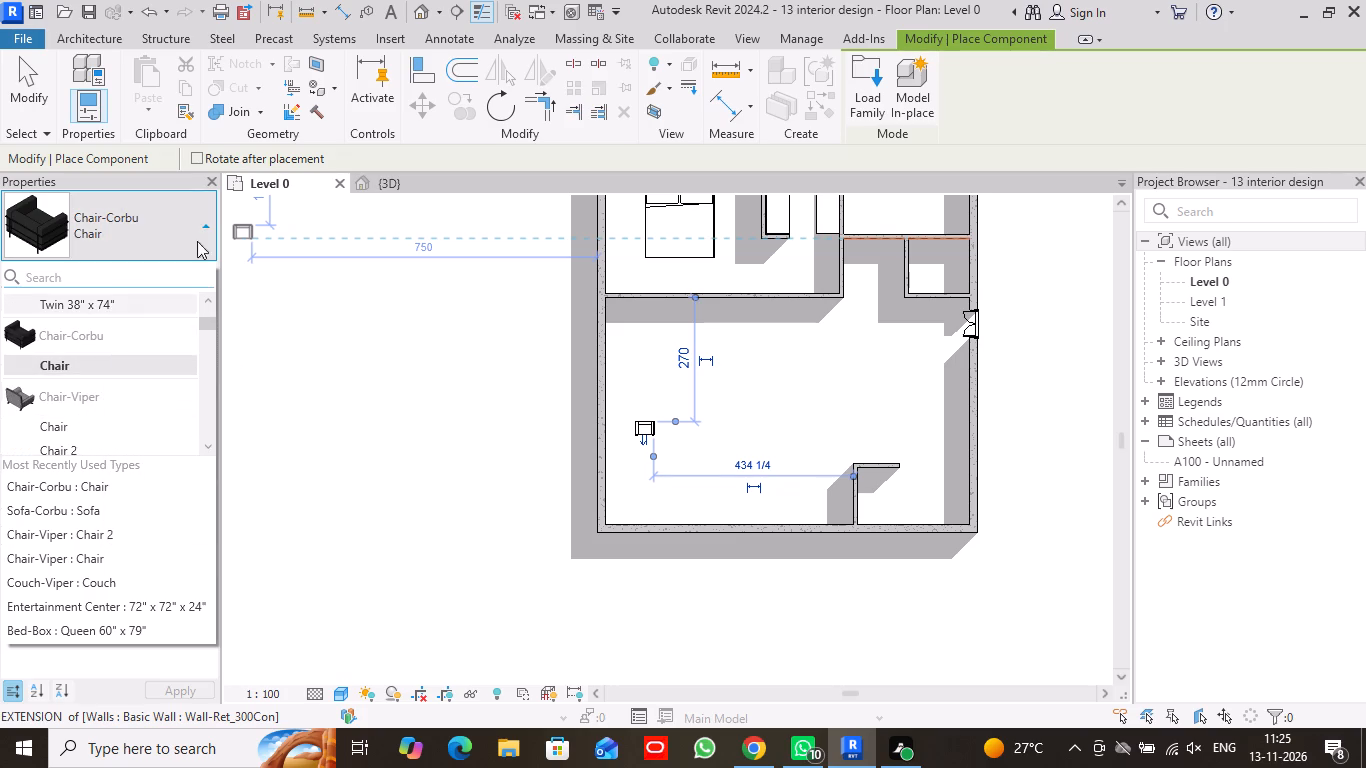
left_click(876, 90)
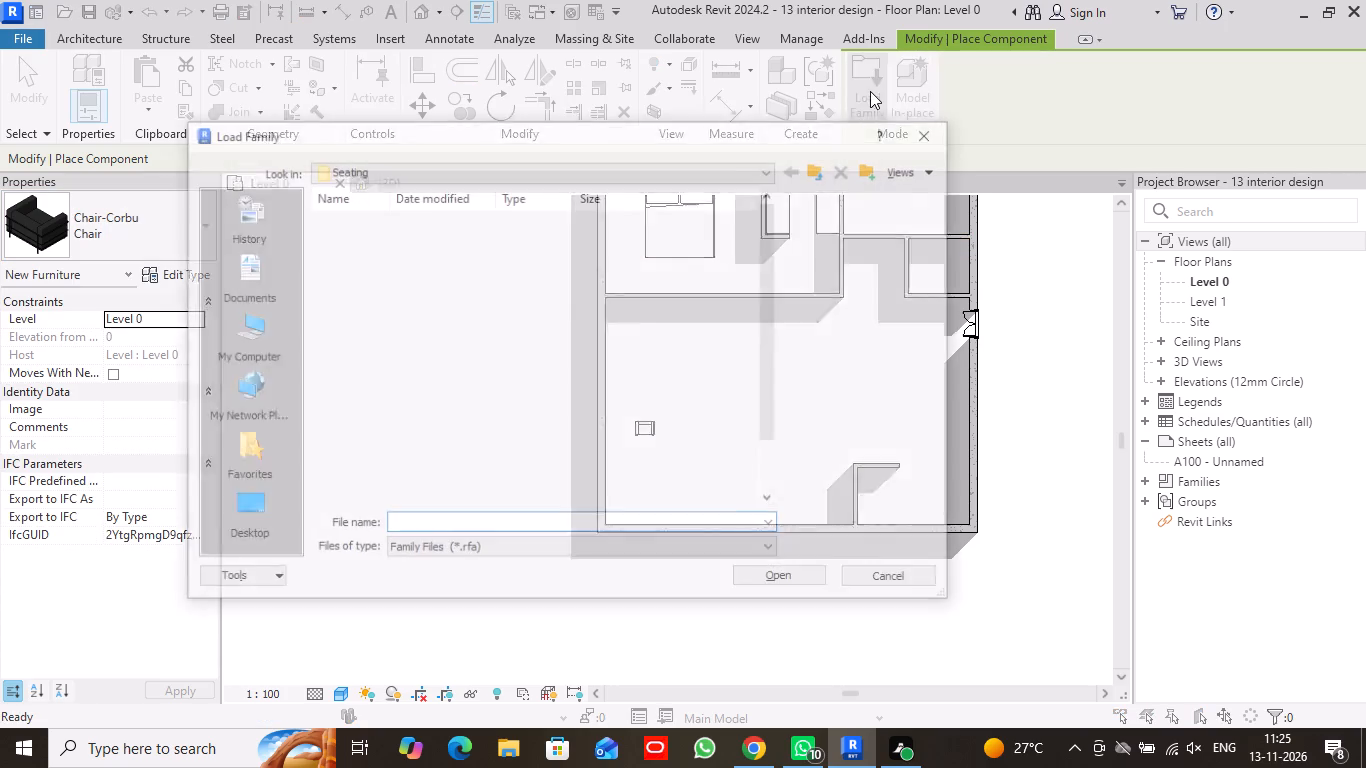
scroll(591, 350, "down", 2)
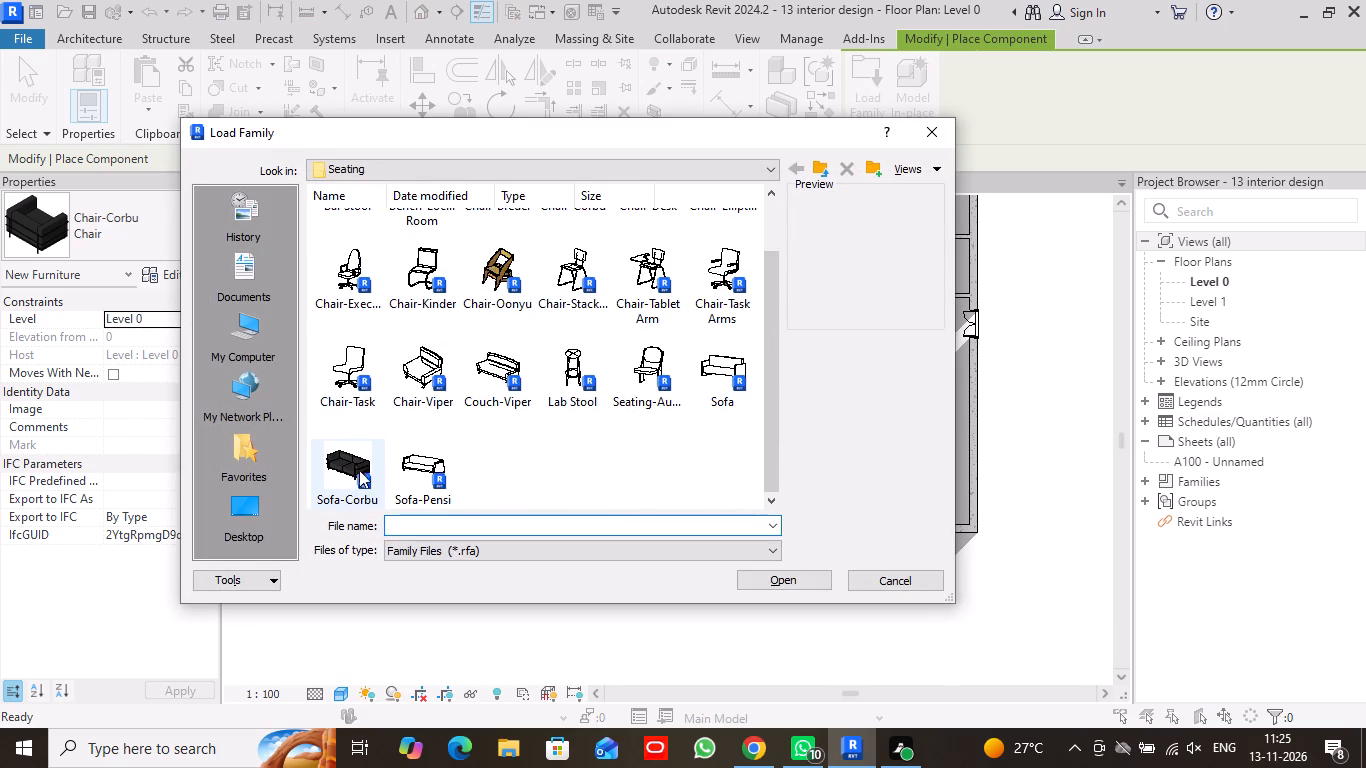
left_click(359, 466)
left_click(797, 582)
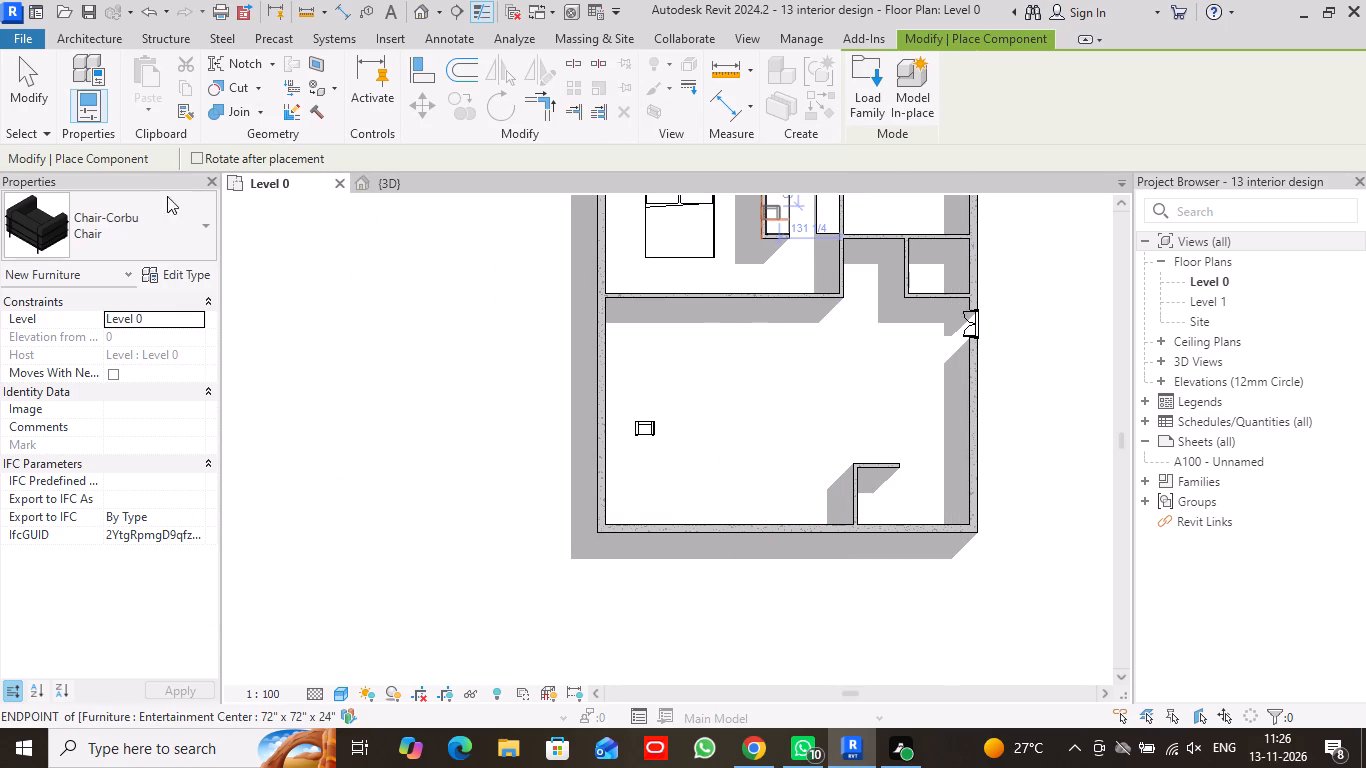
Look through the available component types for the Sofa-Corbu sofa.
left_click(201, 223)
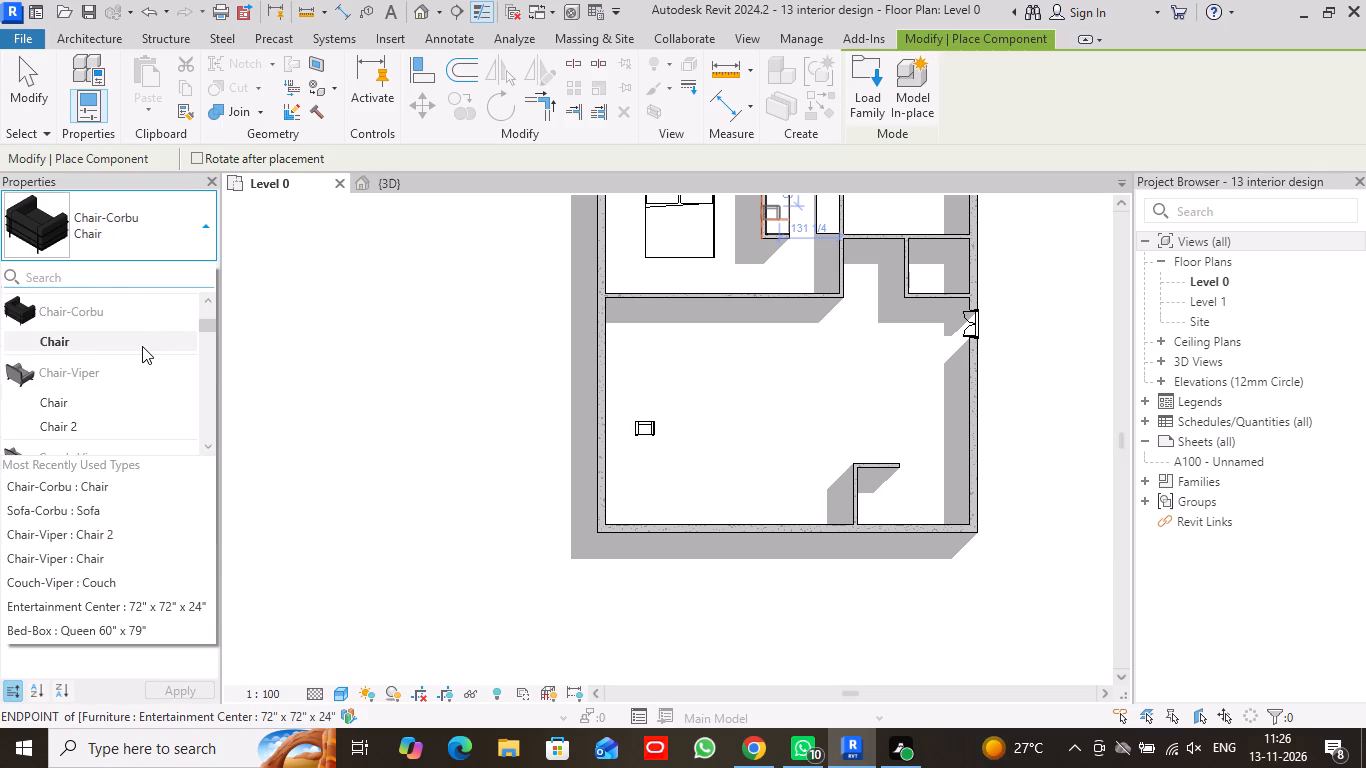
scroll(142, 346, "up", 6)
scroll(142, 346, "down", 2)
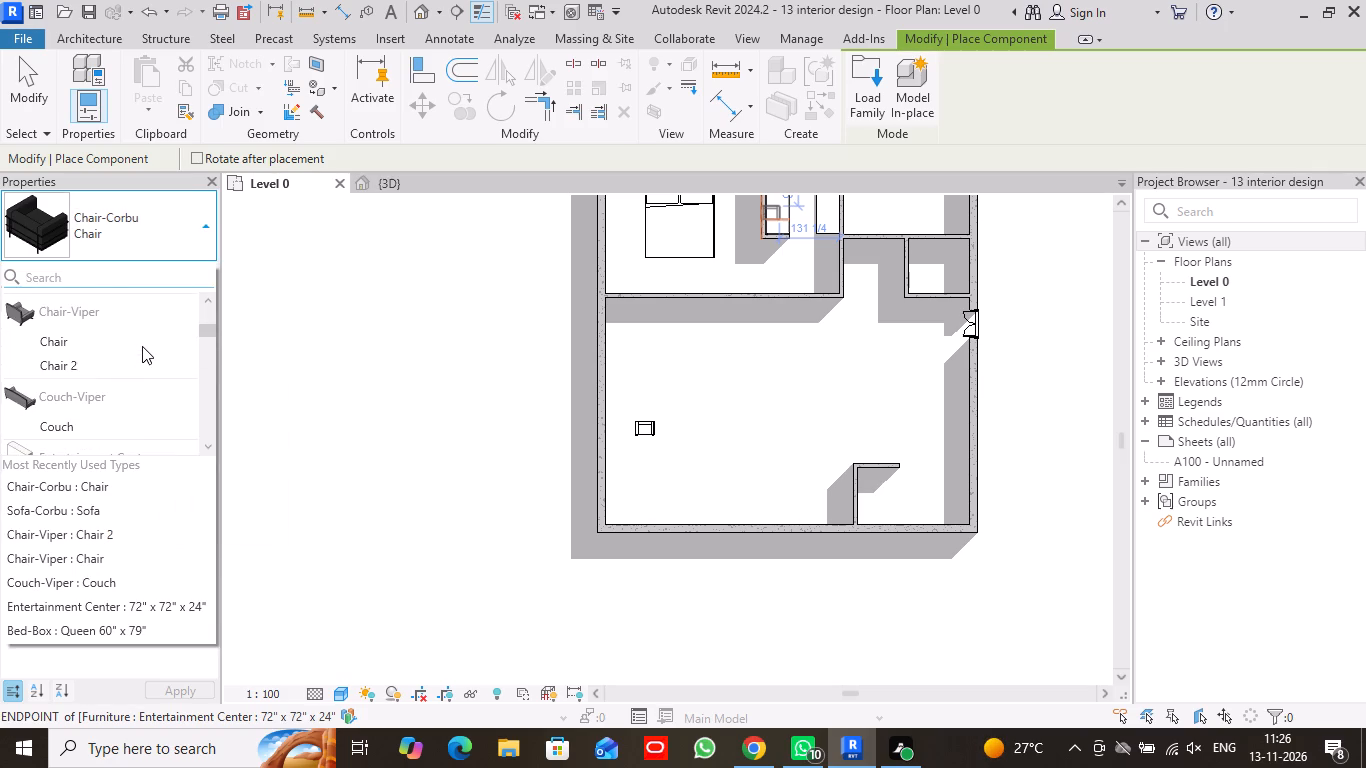
scroll(142, 346, "down", 1)
scroll(142, 346, "up", 1)
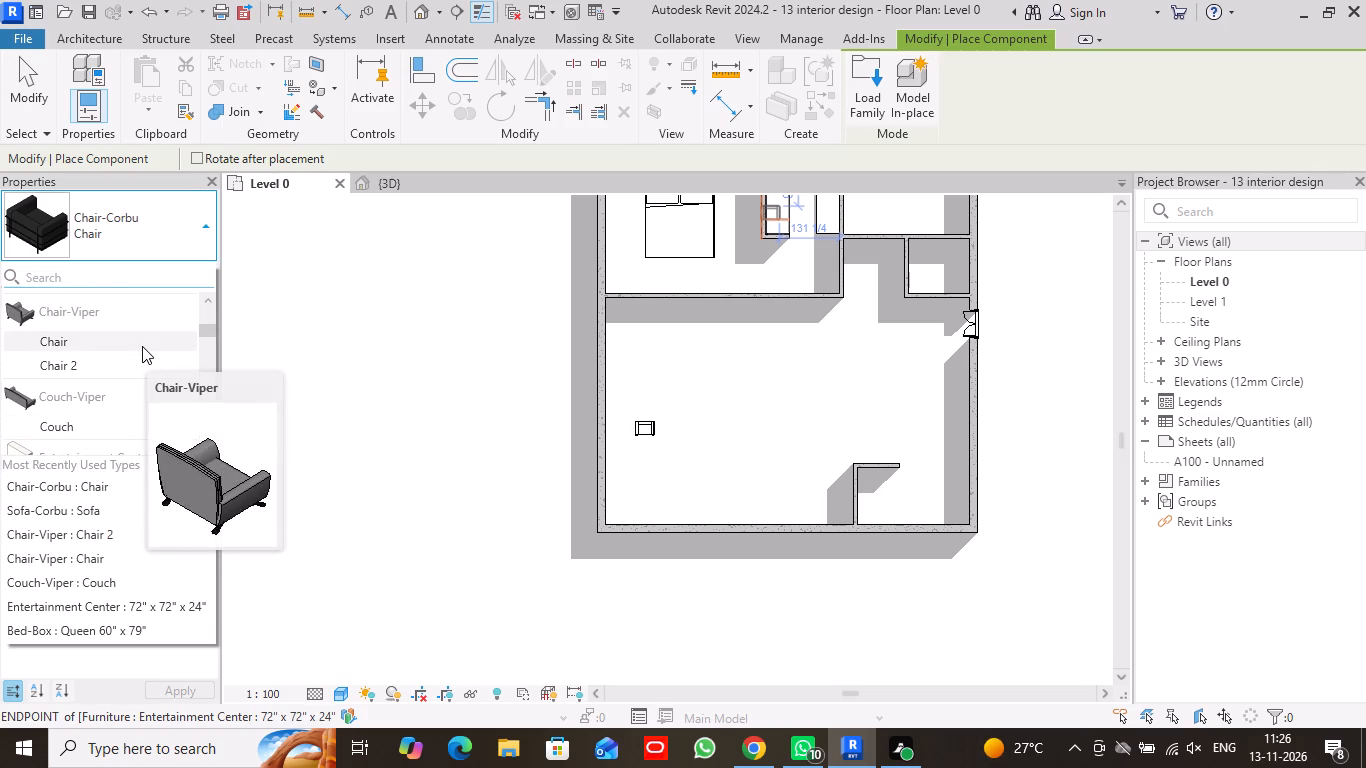
scroll(142, 346, "up", 6)
scroll(142, 346, "down", 3)
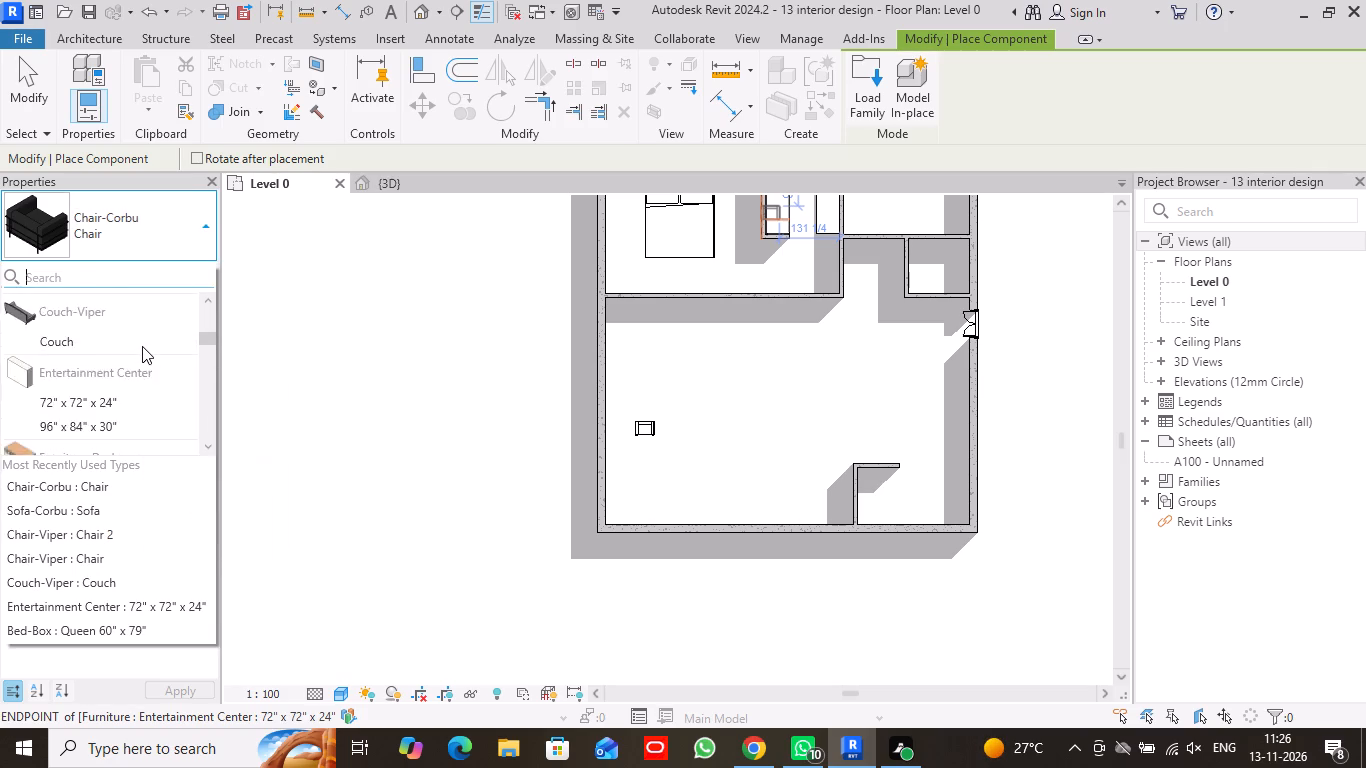
scroll(142, 346, "down", 11)
scroll(142, 346, "up", 10)
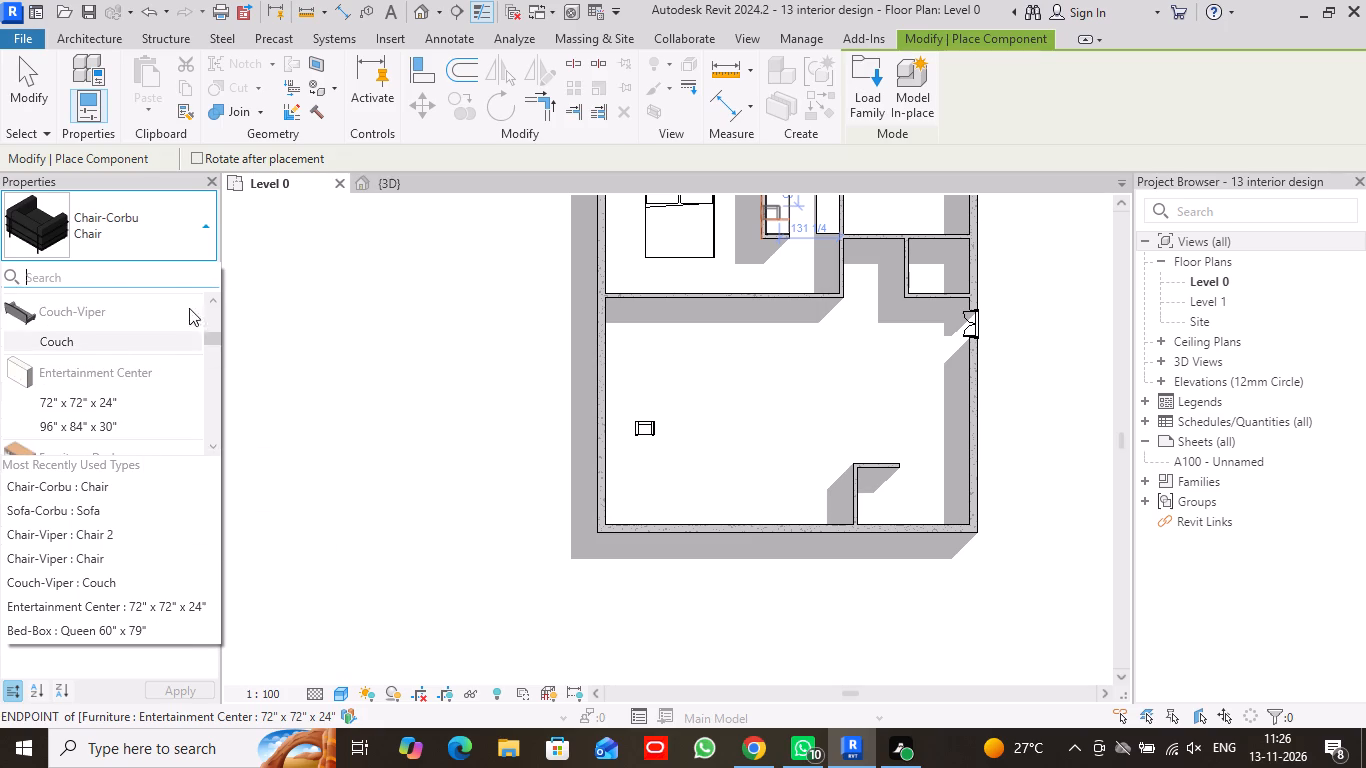
scroll(108, 325, "up", 7)
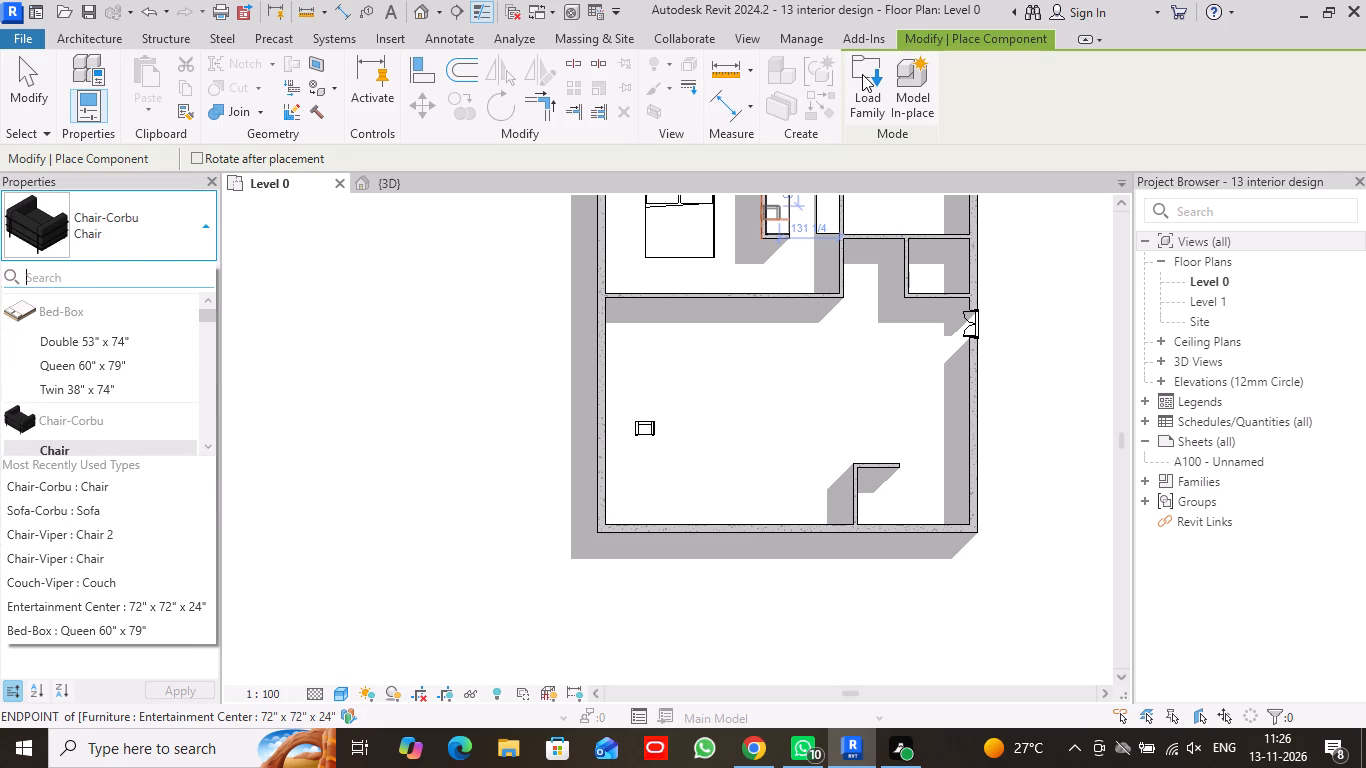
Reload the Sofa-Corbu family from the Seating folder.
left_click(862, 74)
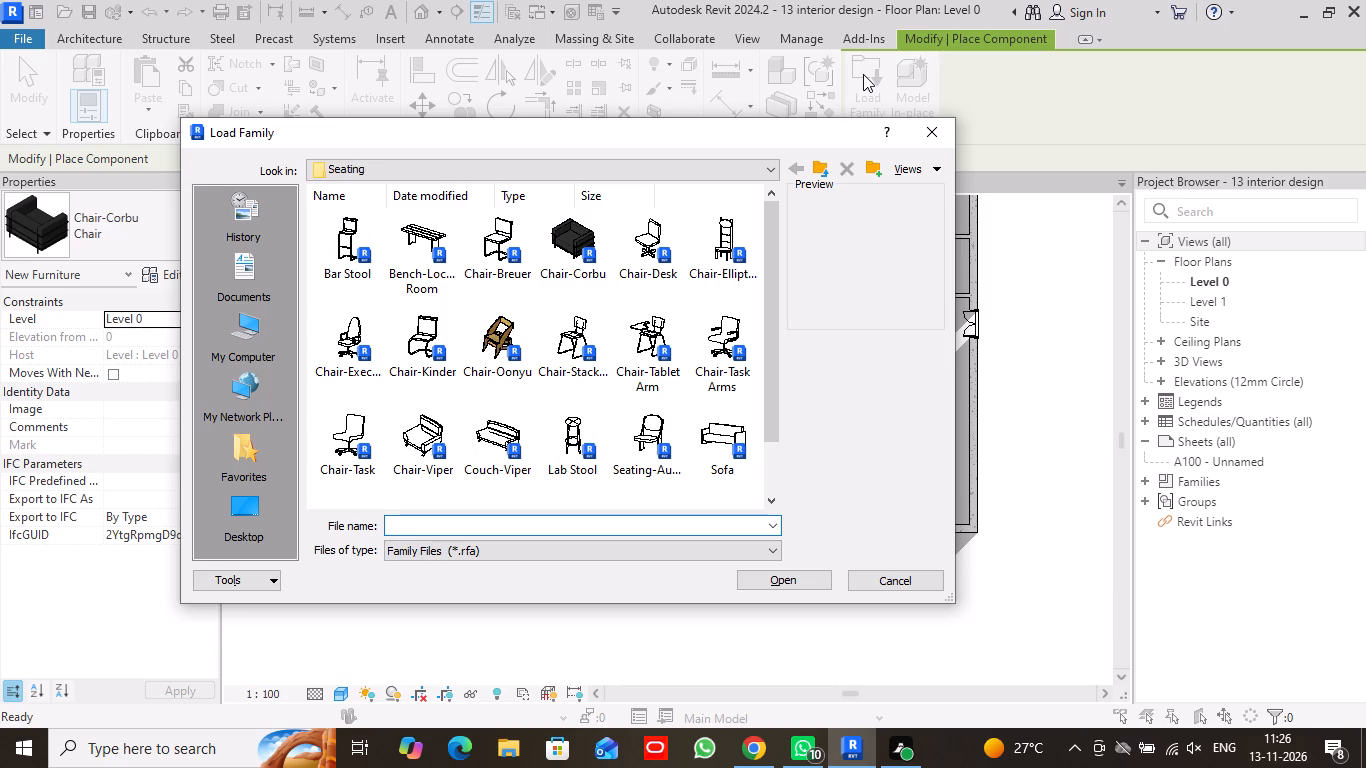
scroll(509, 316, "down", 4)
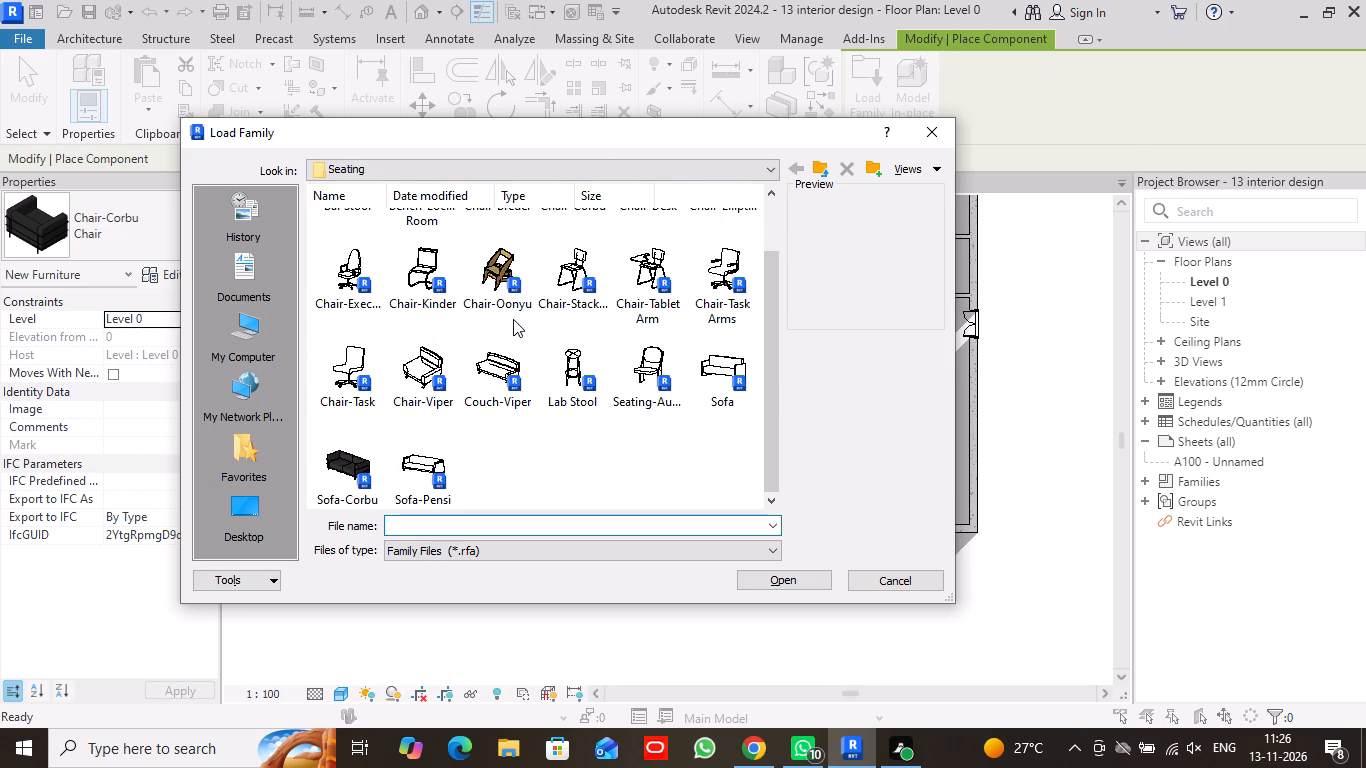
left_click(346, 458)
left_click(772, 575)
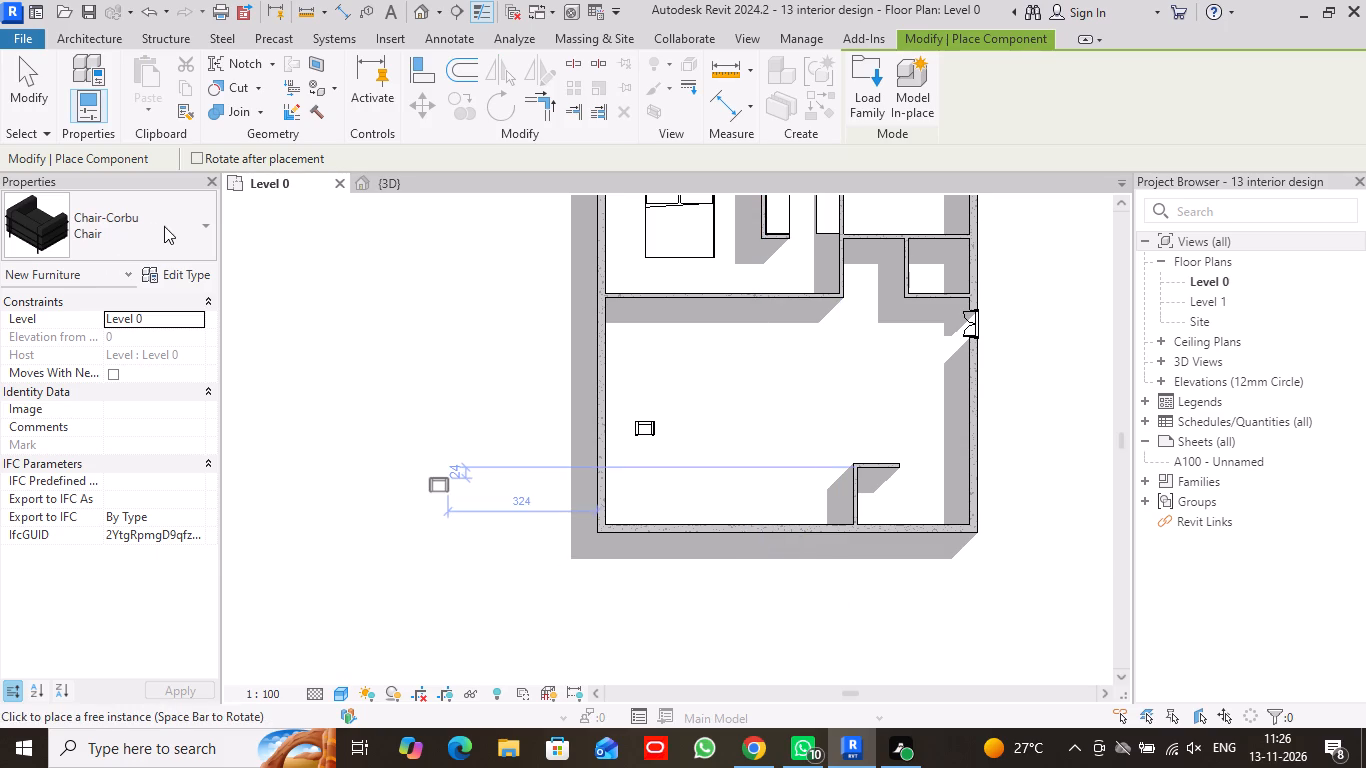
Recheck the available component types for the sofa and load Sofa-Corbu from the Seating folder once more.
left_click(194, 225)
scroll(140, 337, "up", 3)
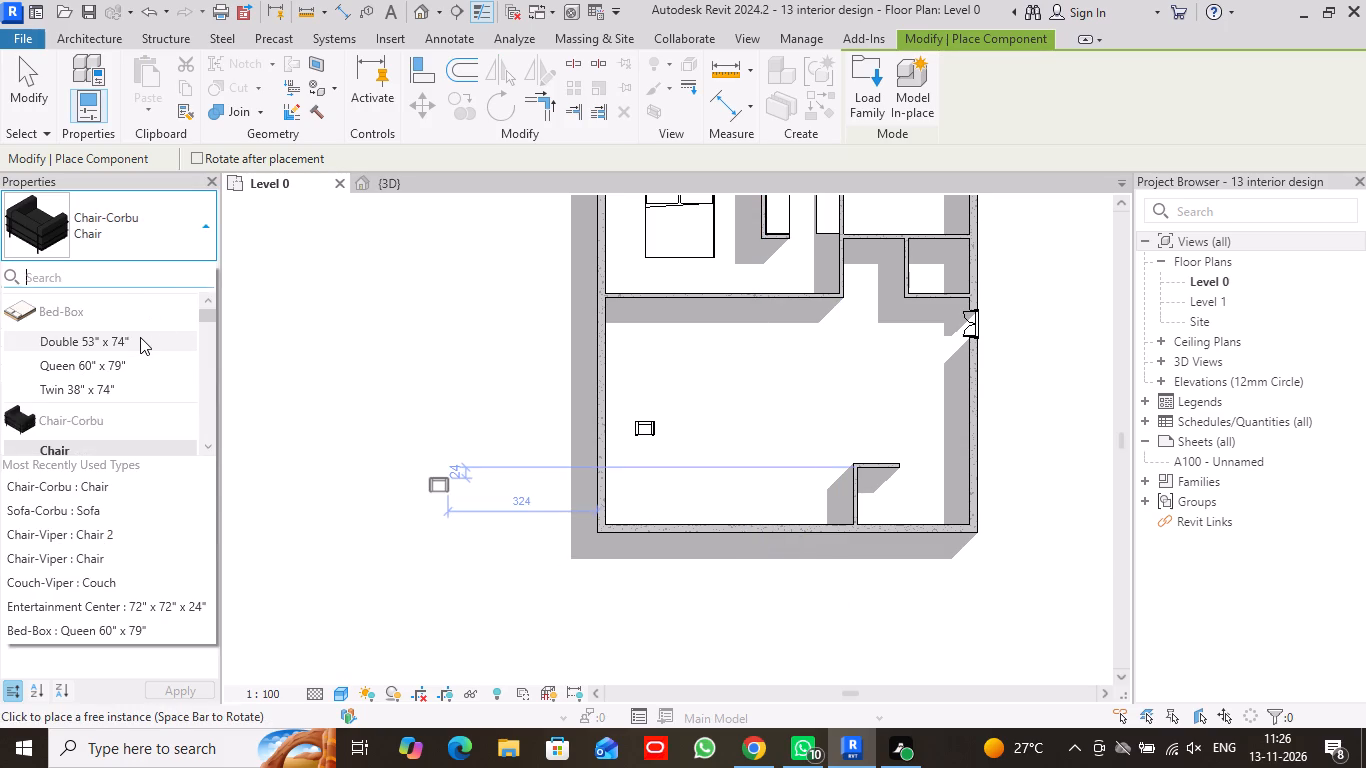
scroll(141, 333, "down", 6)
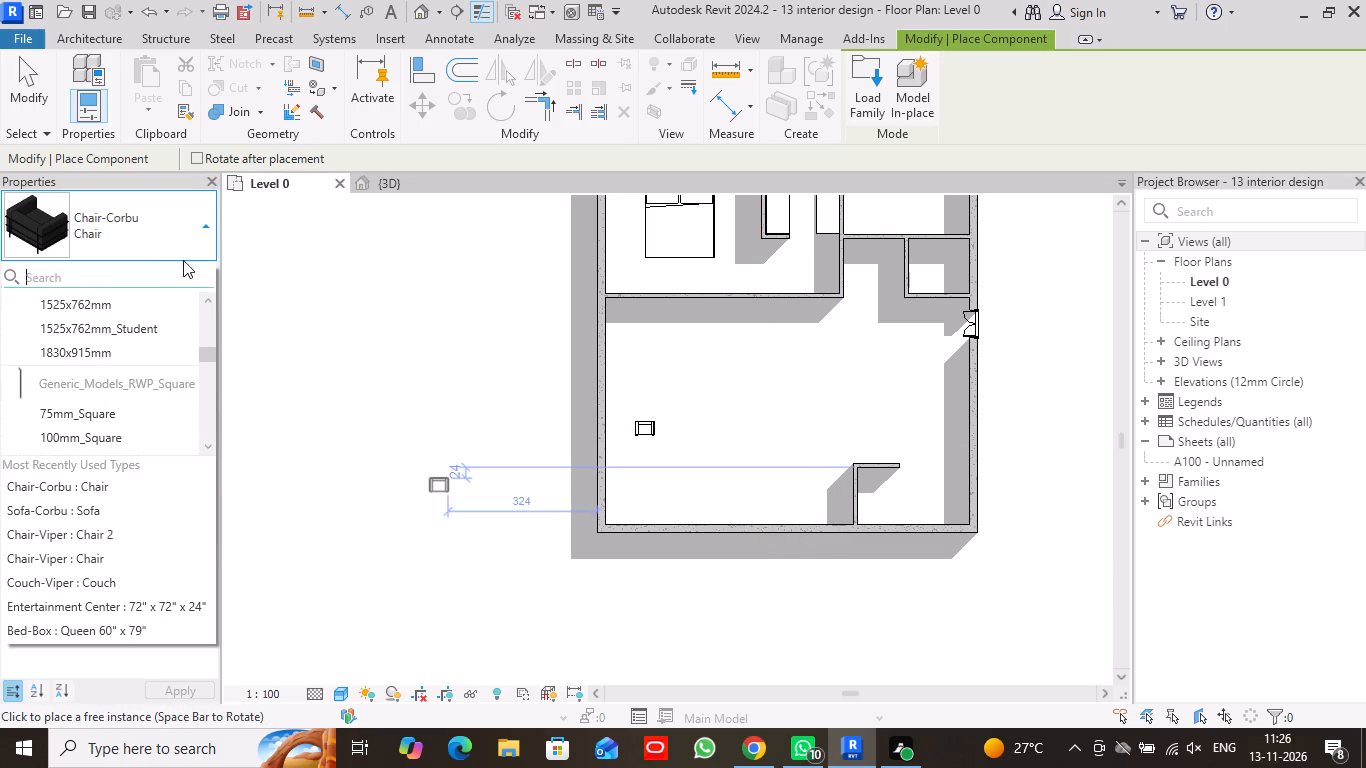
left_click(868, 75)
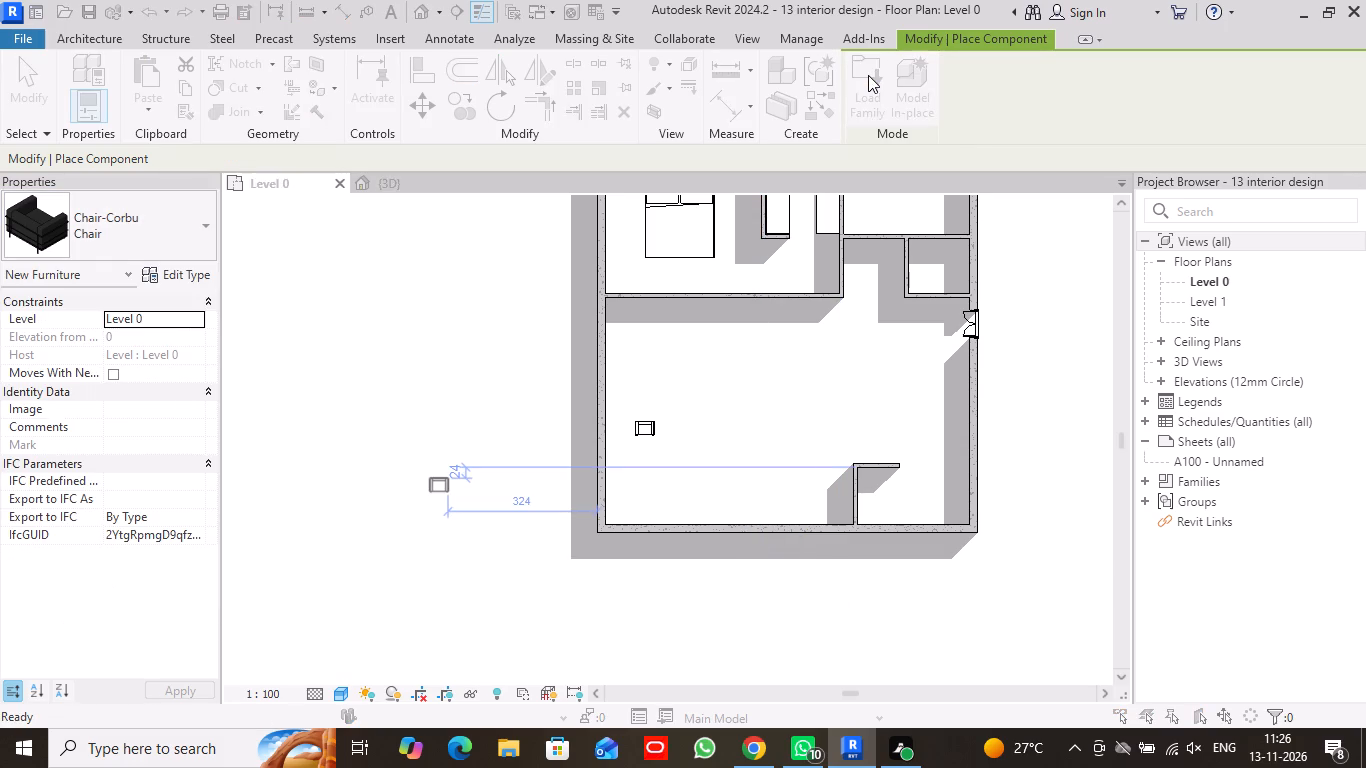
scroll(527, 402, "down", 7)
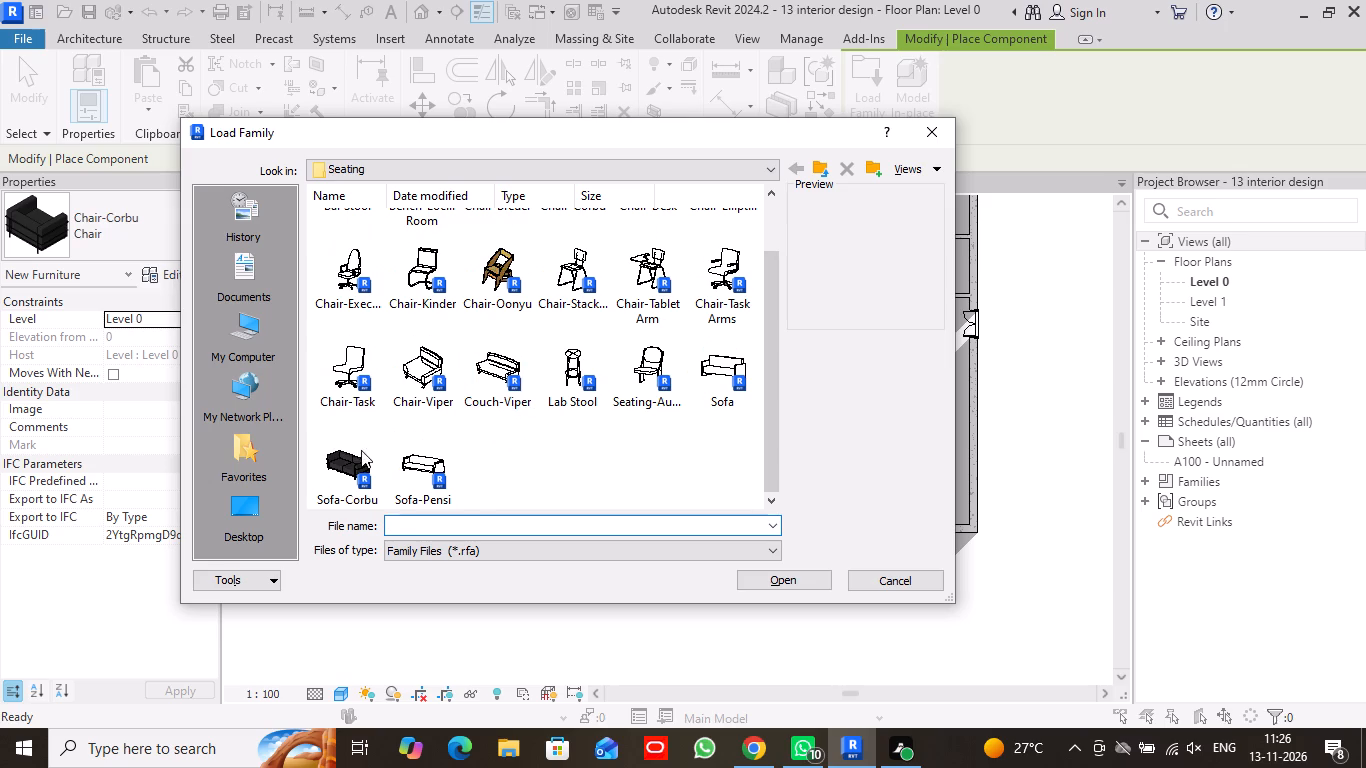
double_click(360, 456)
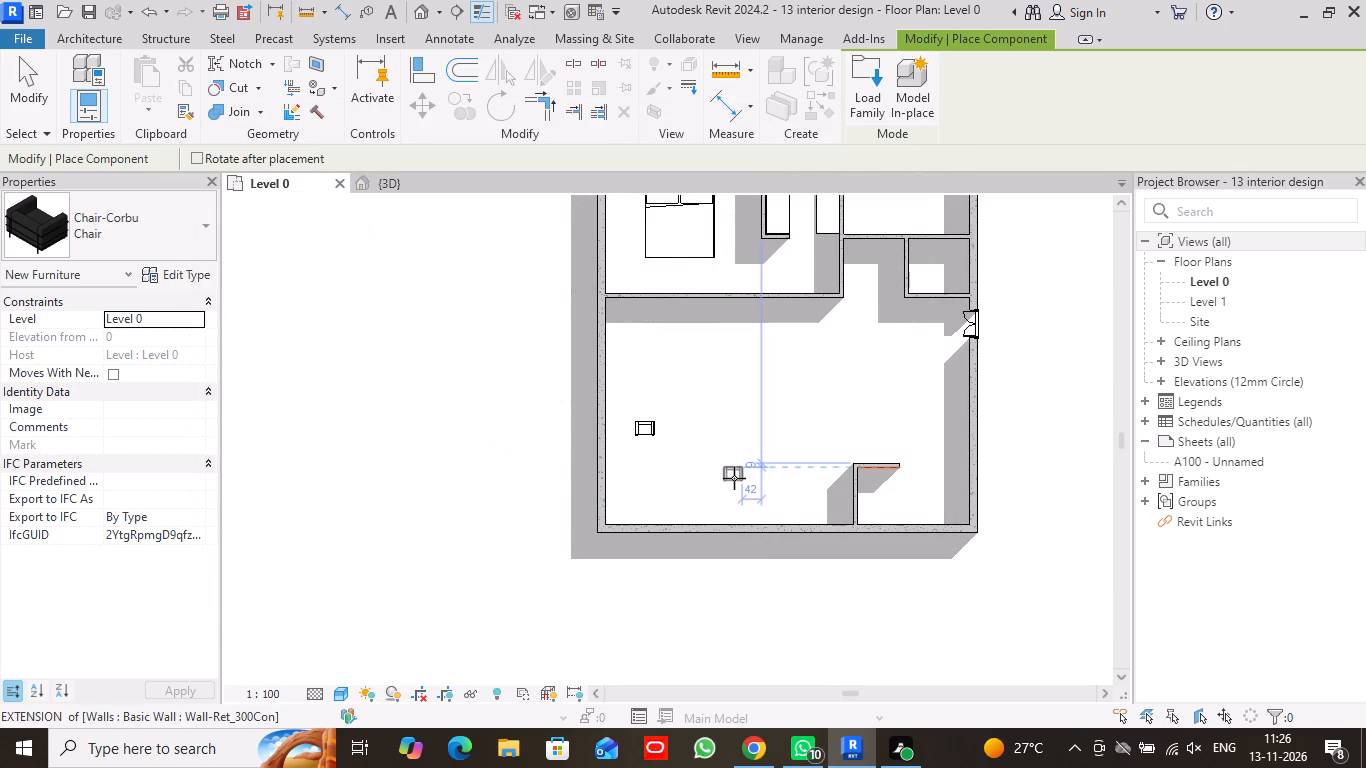
Place a Sofa-Corbu sofa, rotated 180 degrees, in the large lower room, about 48 inches from the bottom wall and 236 inches from the left wall.
left_click(200, 226)
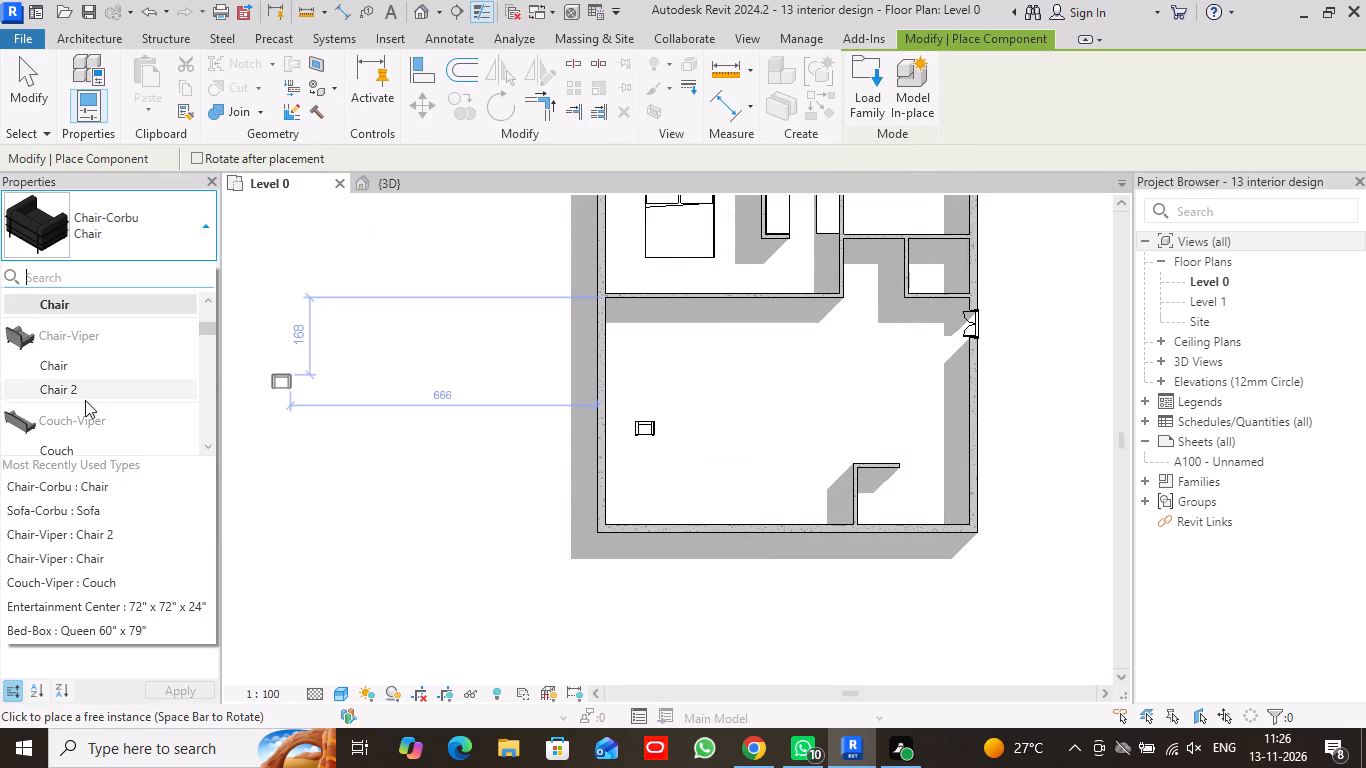
scroll(89, 415, "down", 7)
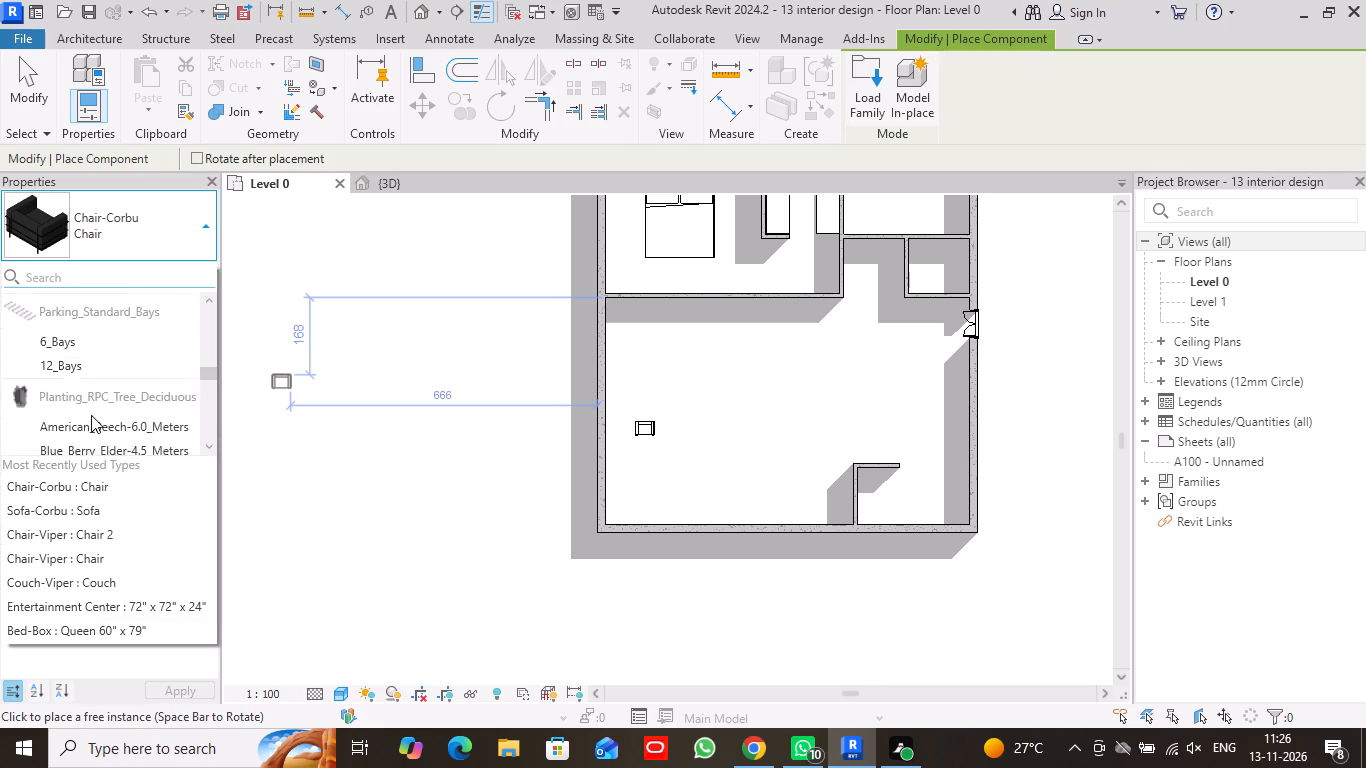
scroll(91, 415, "down", 11)
scroll(91, 415, "up", 2)
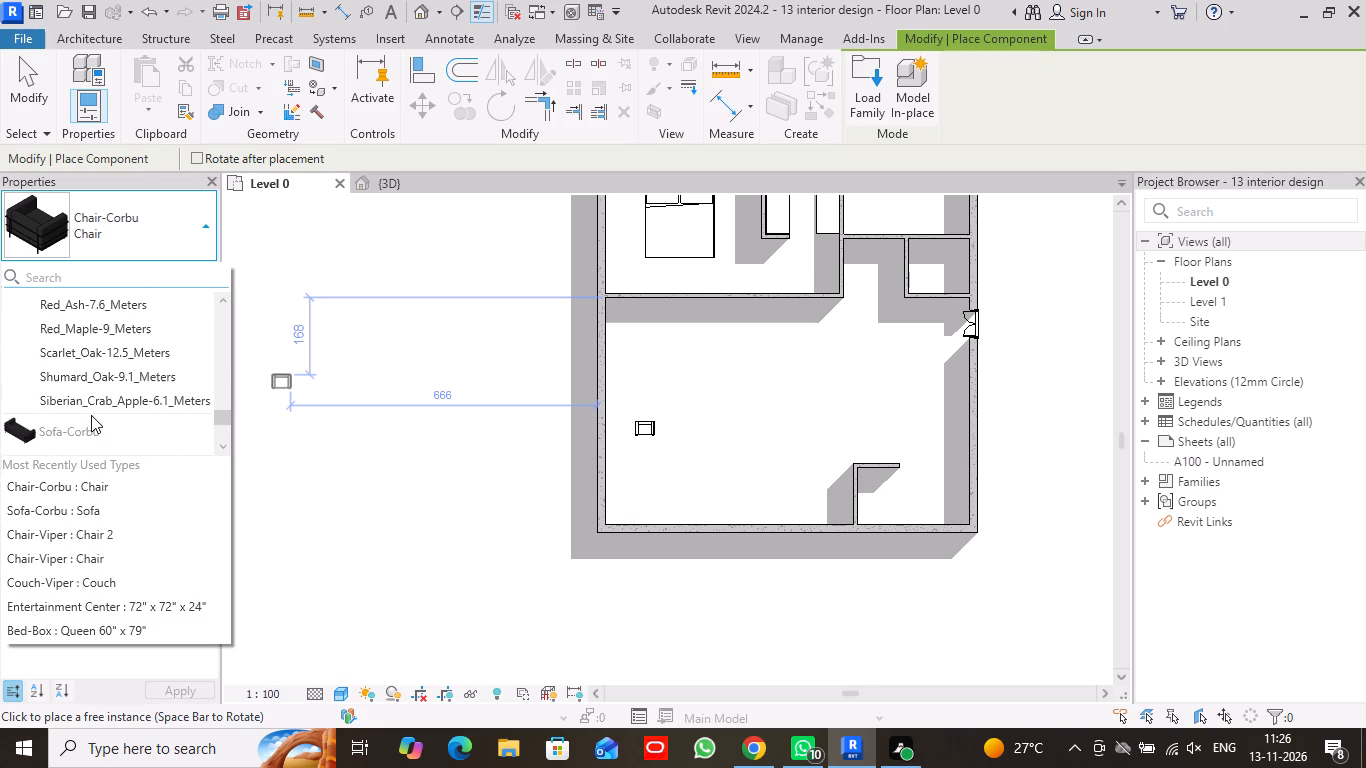
scroll(92, 415, "down", 1)
left_click(52, 390)
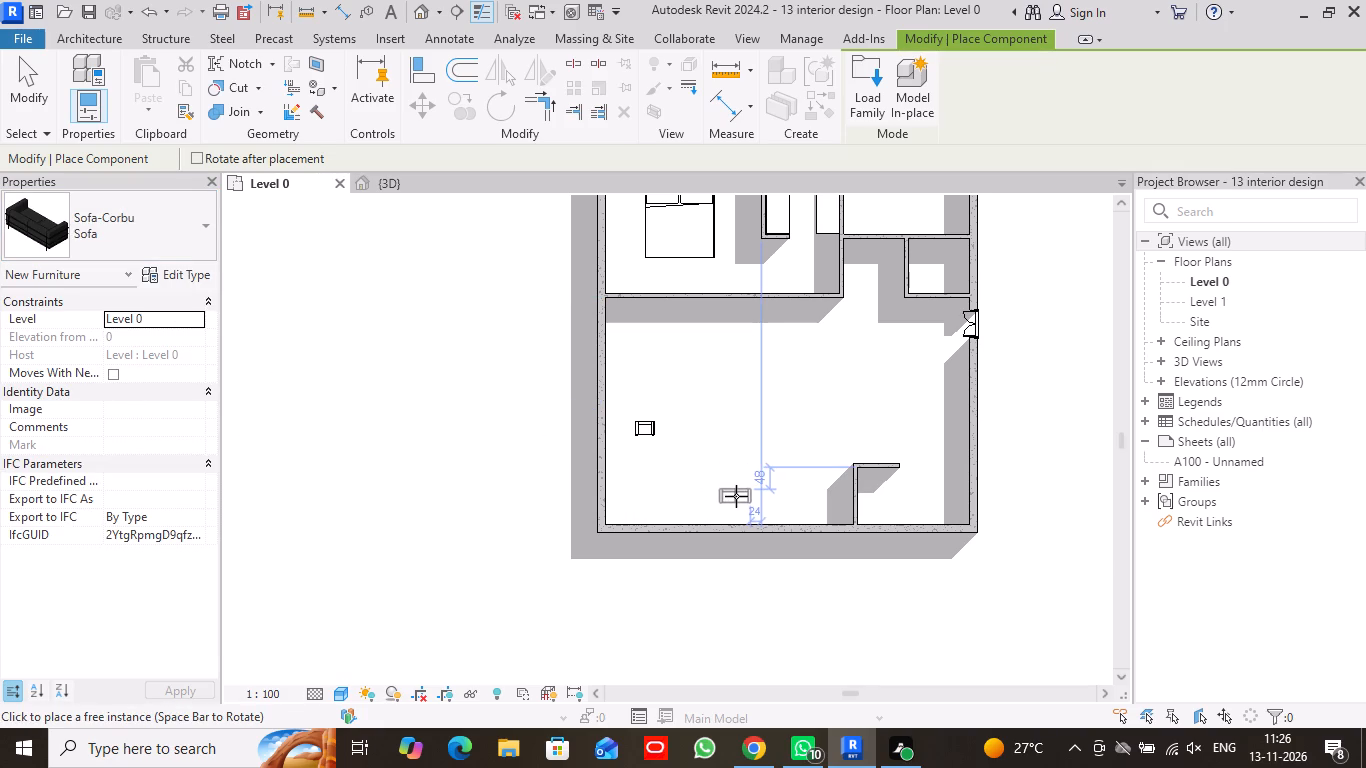
key("space")
key("space")
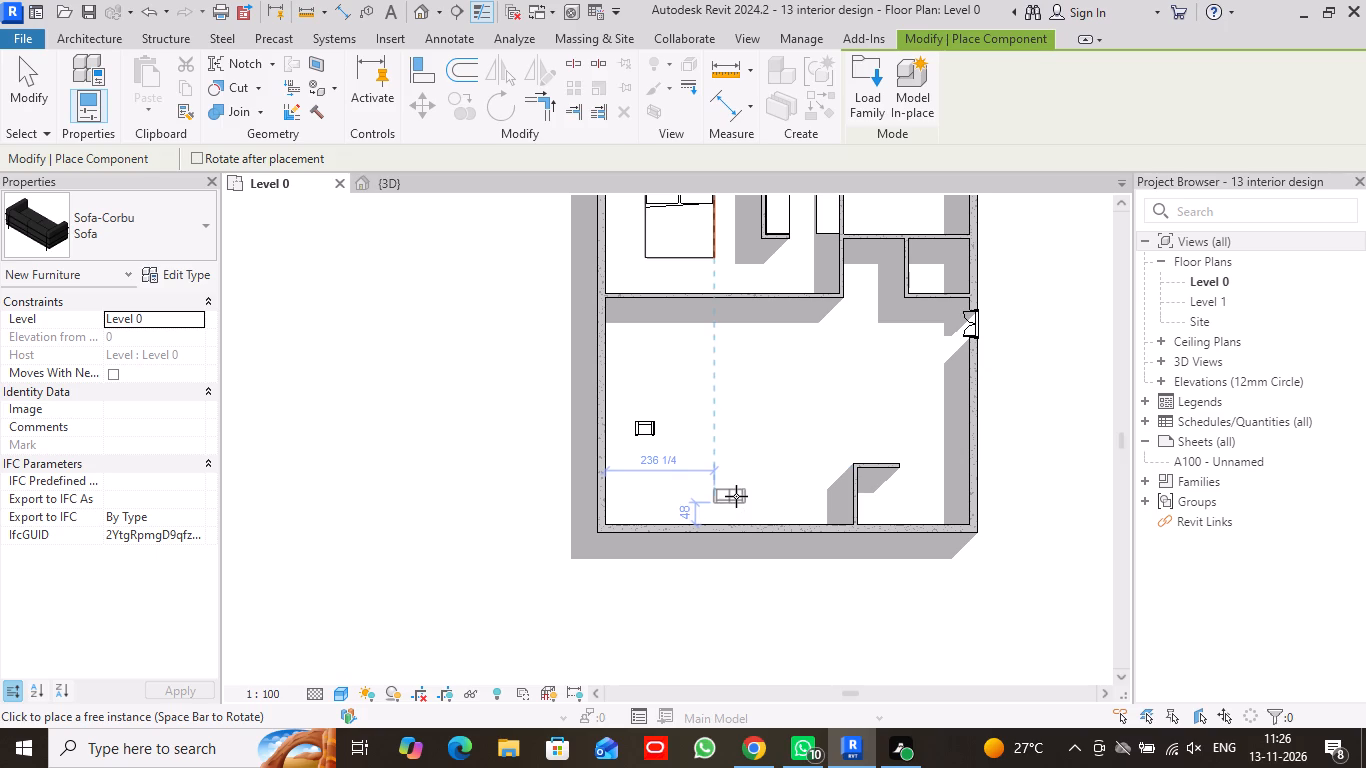
left_click(736, 496)
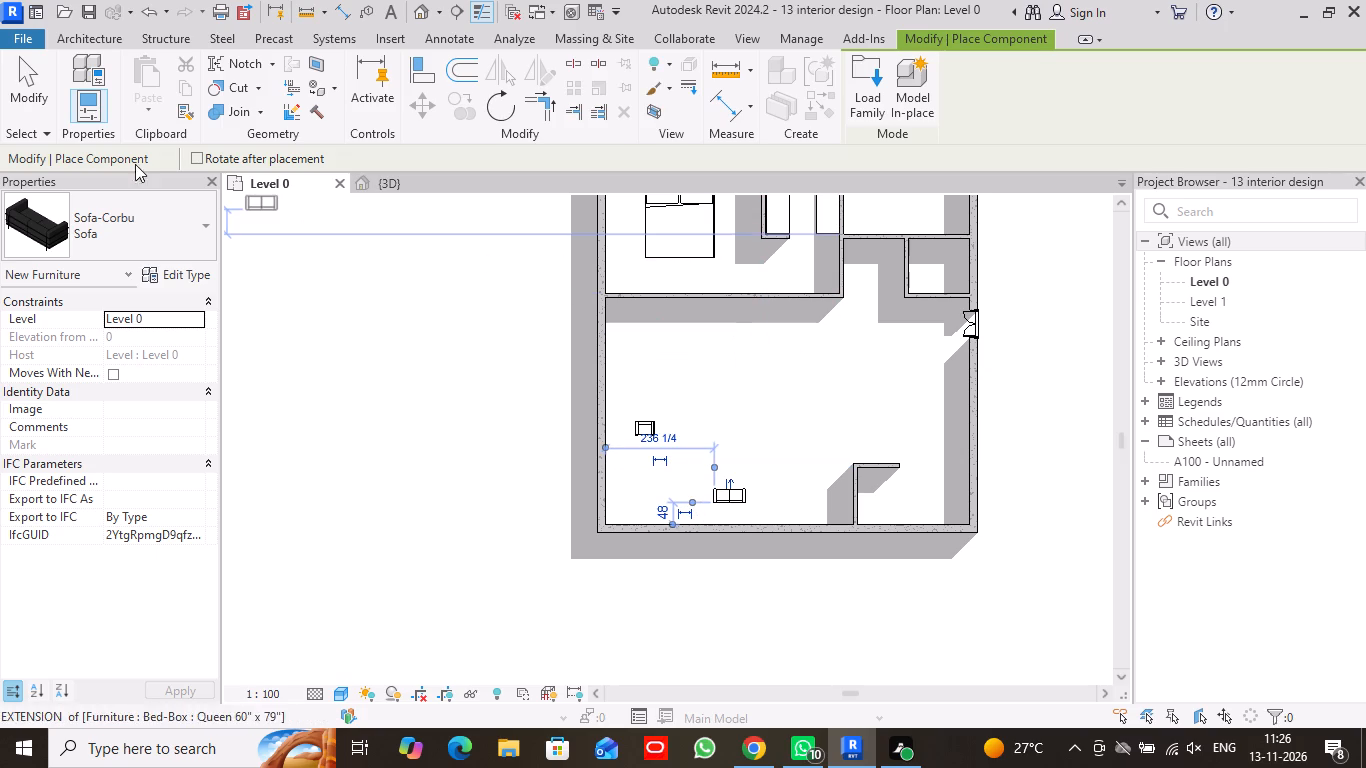
left_click(11, 71)
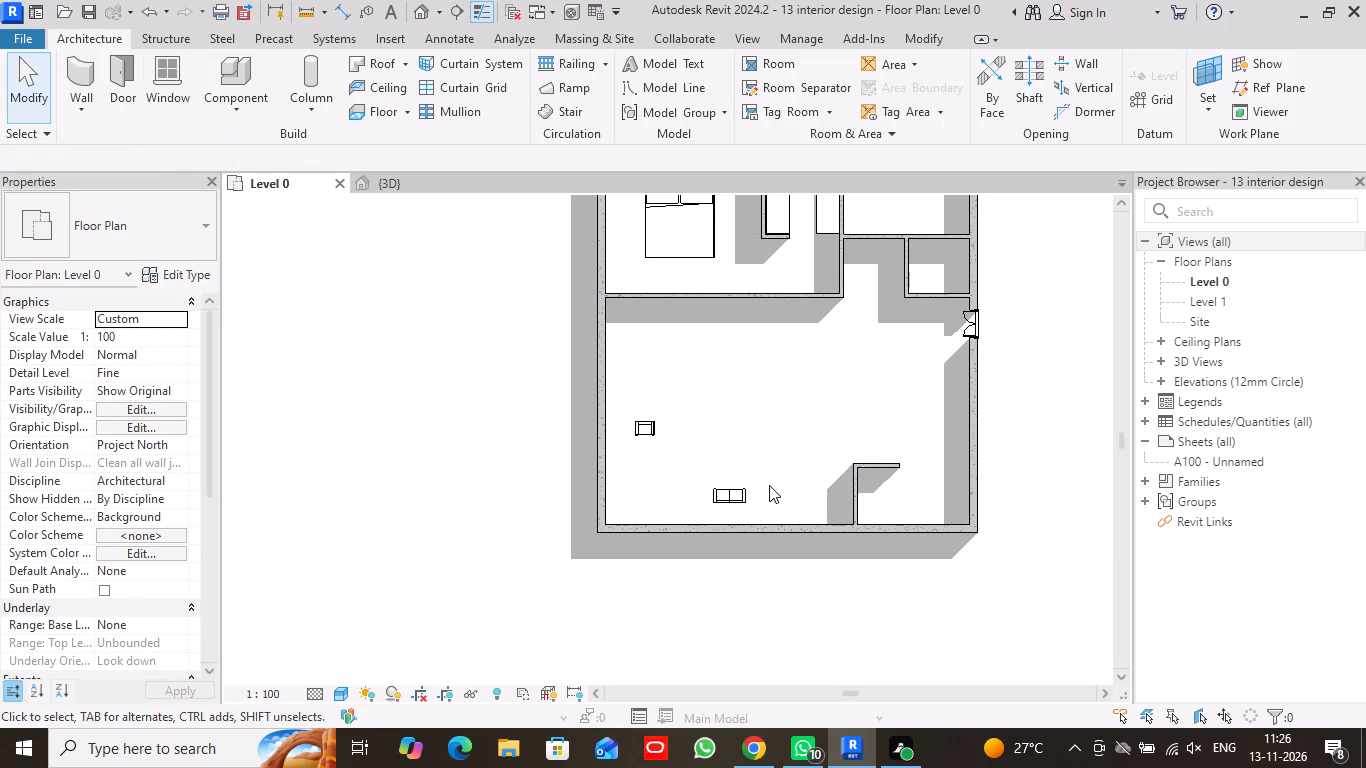
Set the placed Corbu sofa's type dimensions to a Height of 200 and a Width of 100 inches.
scroll(769, 485, "up", 7)
left_click(674, 517)
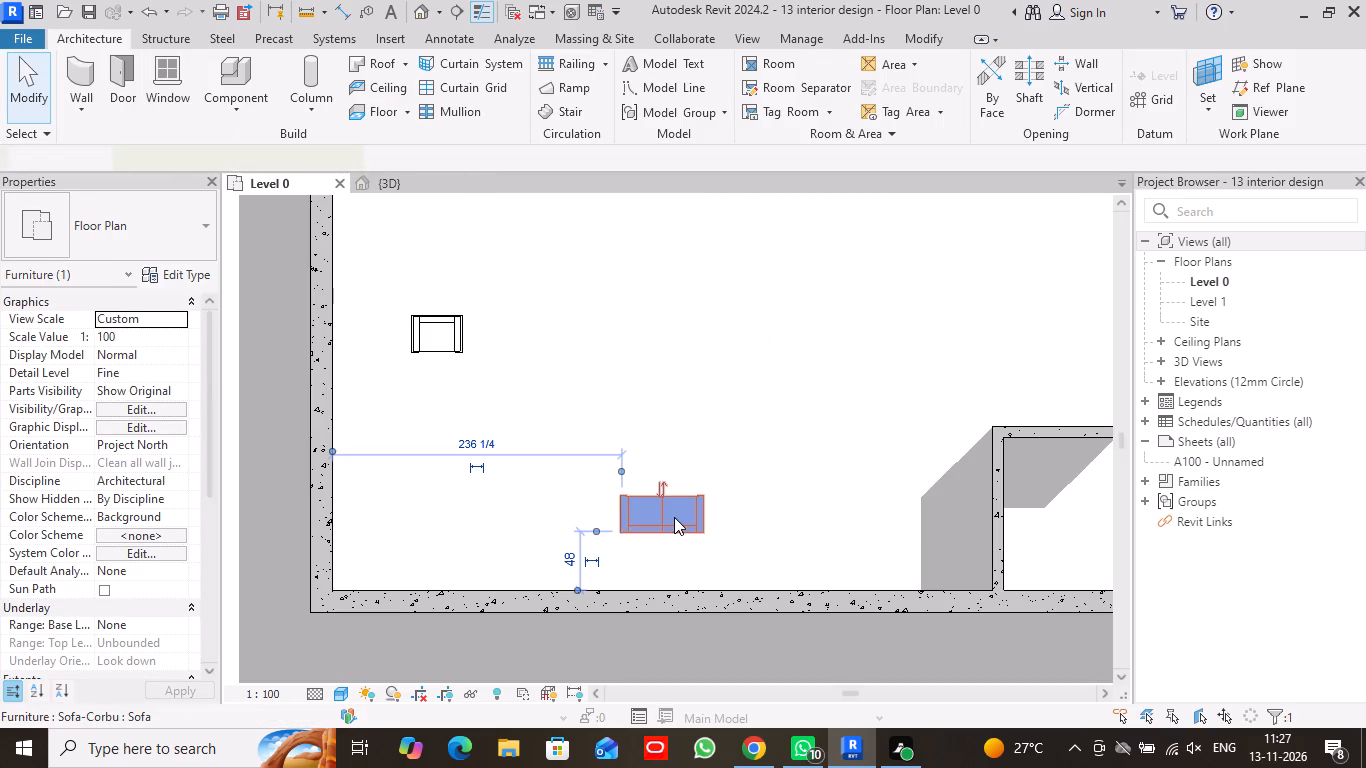
left_click(175, 280)
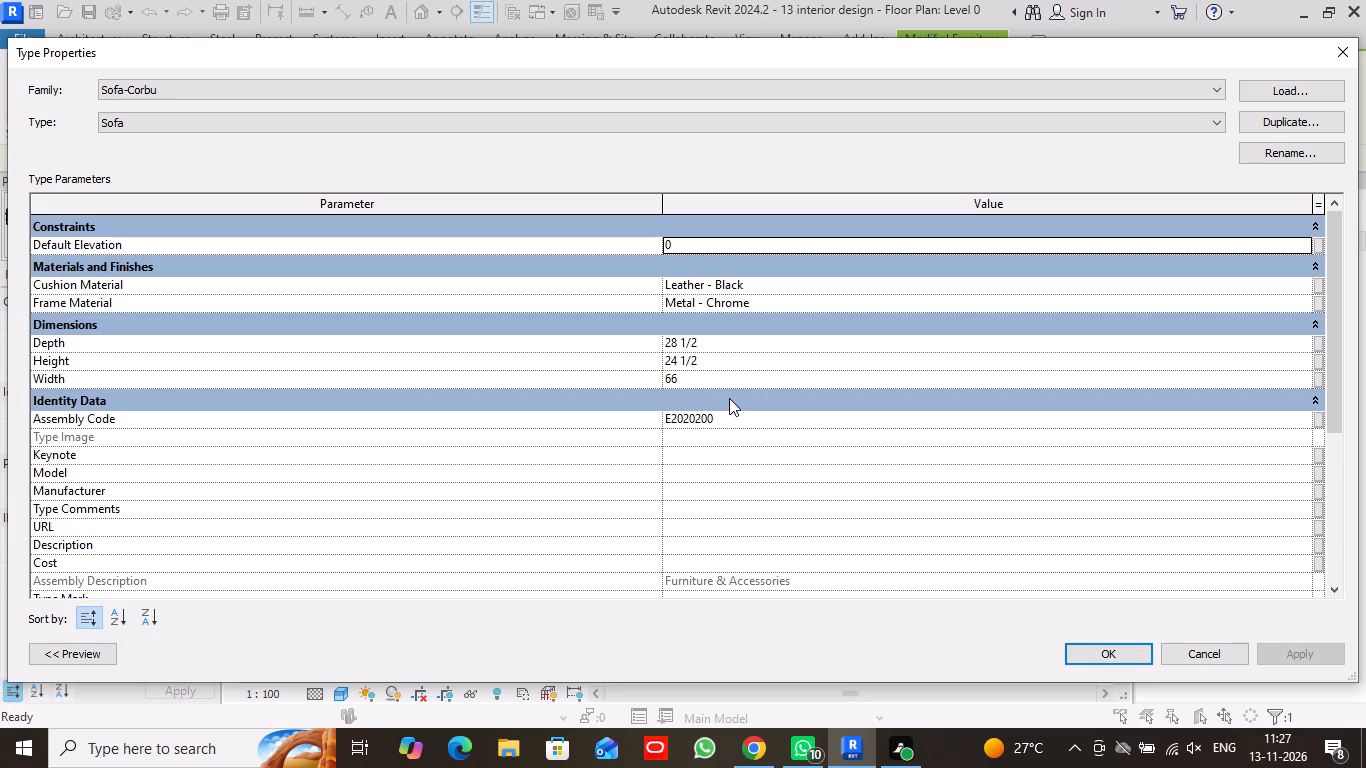
left_click(694, 381)
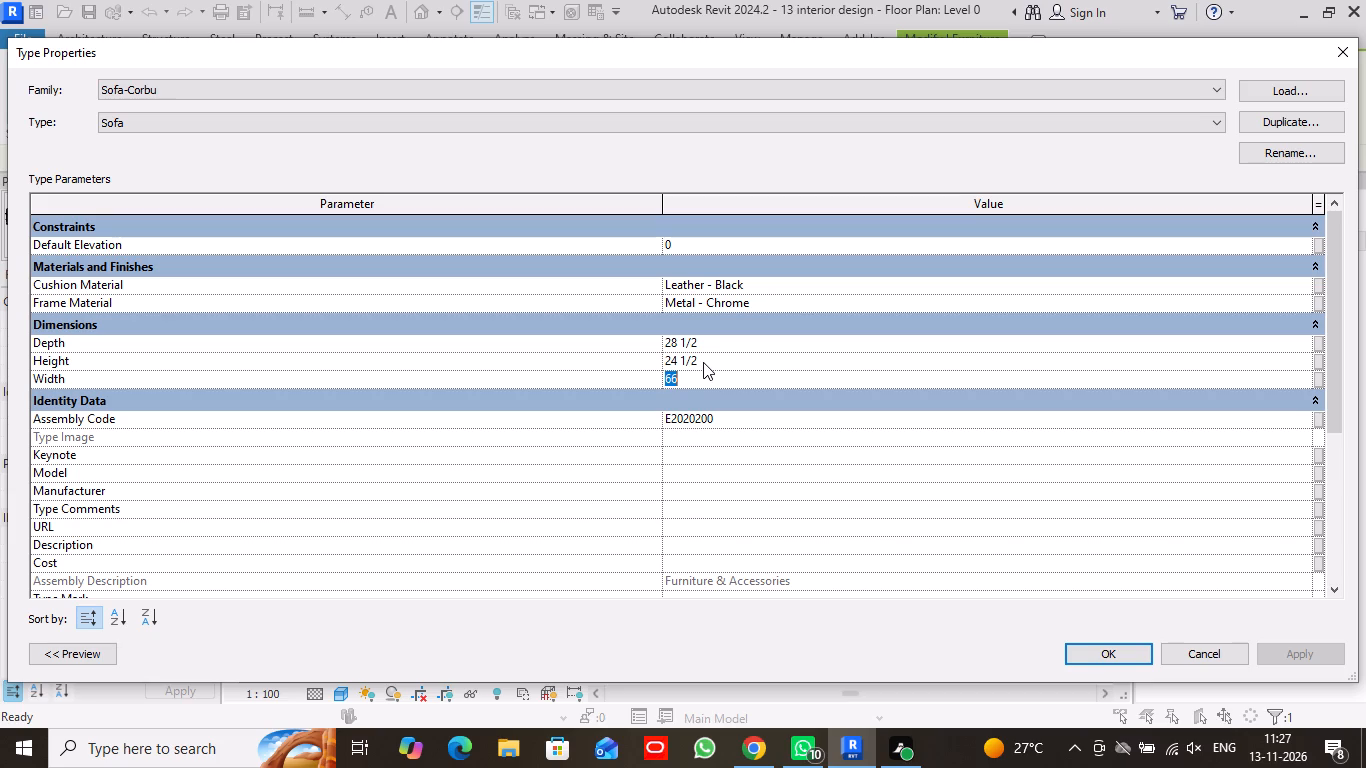
left_click(703, 362)
left_click_drag(703, 362, 655, 361)
type("200")
key("Return")
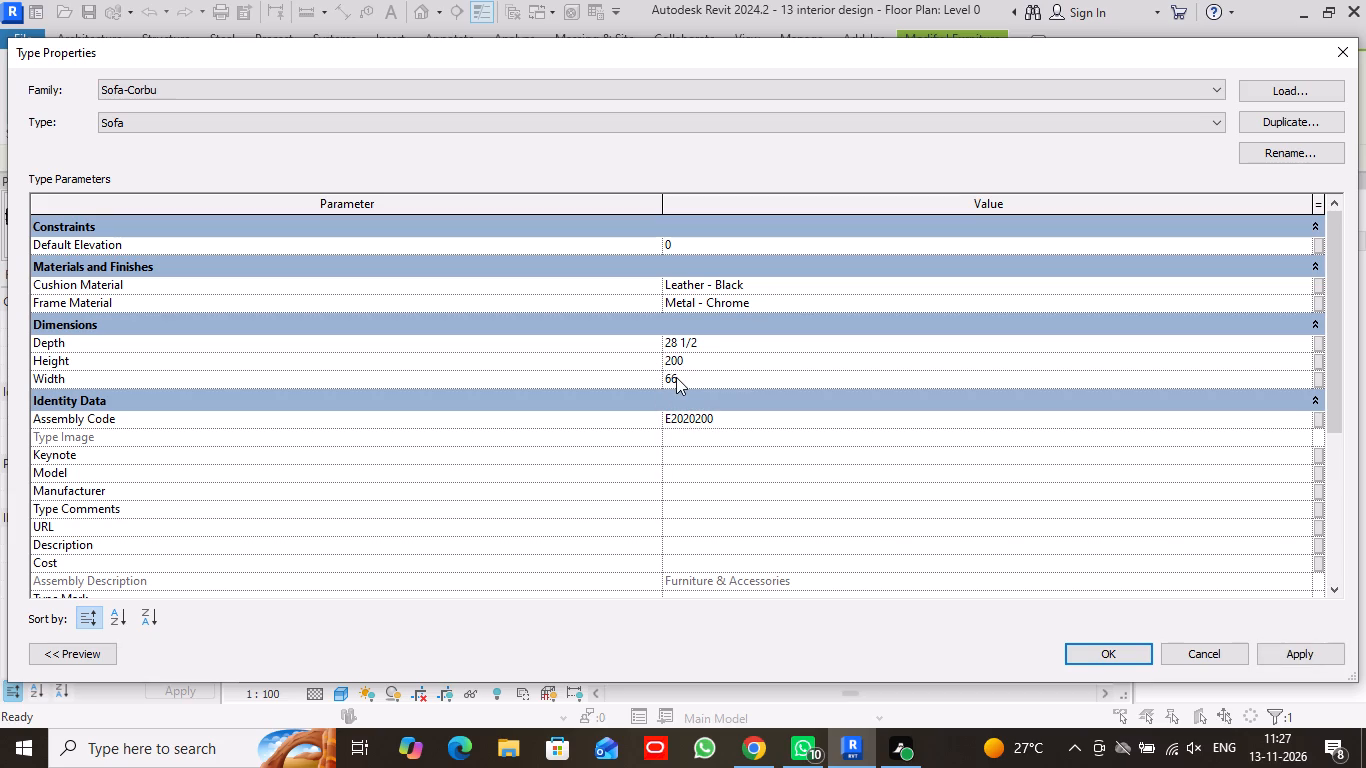
left_click(676, 377)
left_click_drag(677, 379, 588, 388)
type("100")
key("Return")
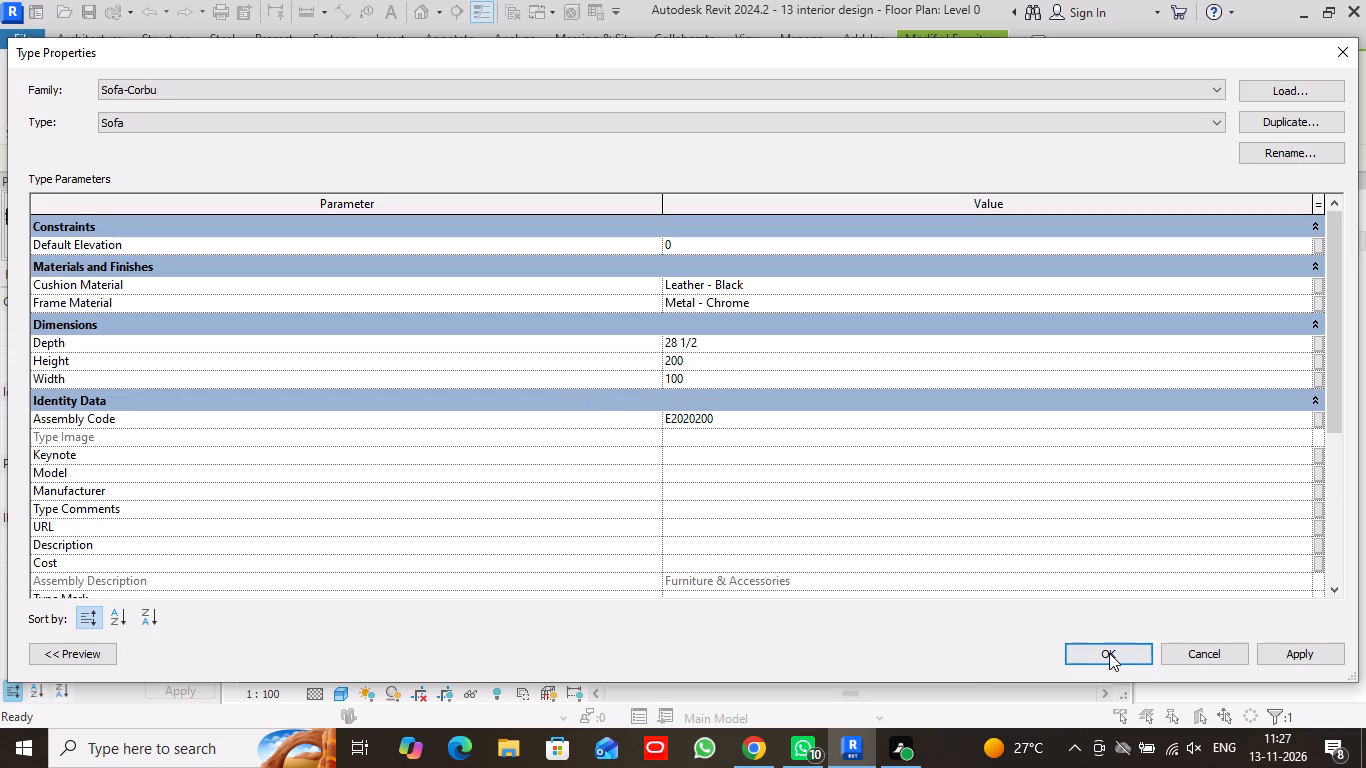
left_click(1109, 653)
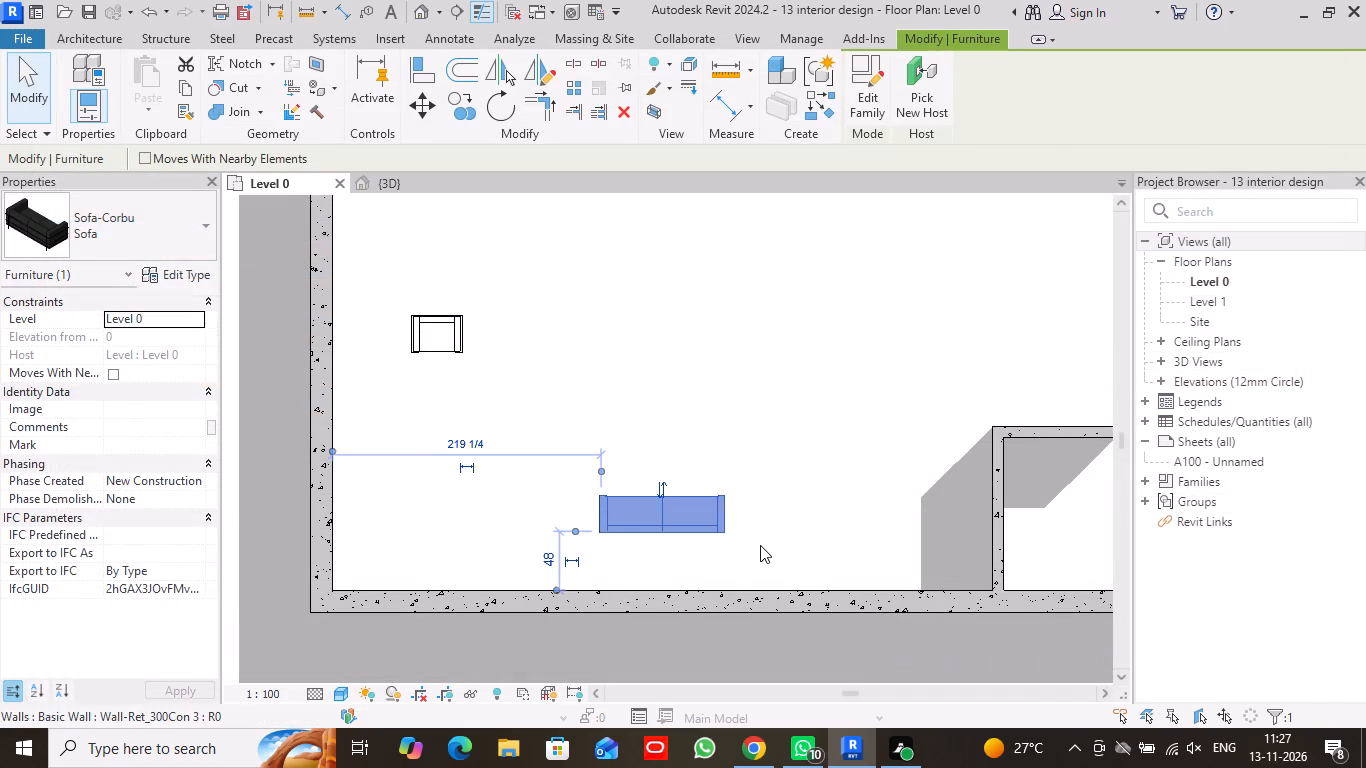
Recheck the Corbu sofa's type dimensions and set its Width to 200 inches.
scroll(760, 545, "up", 3)
scroll(760, 545, "down", 6)
middle_click_drag(760, 545, 758, 530)
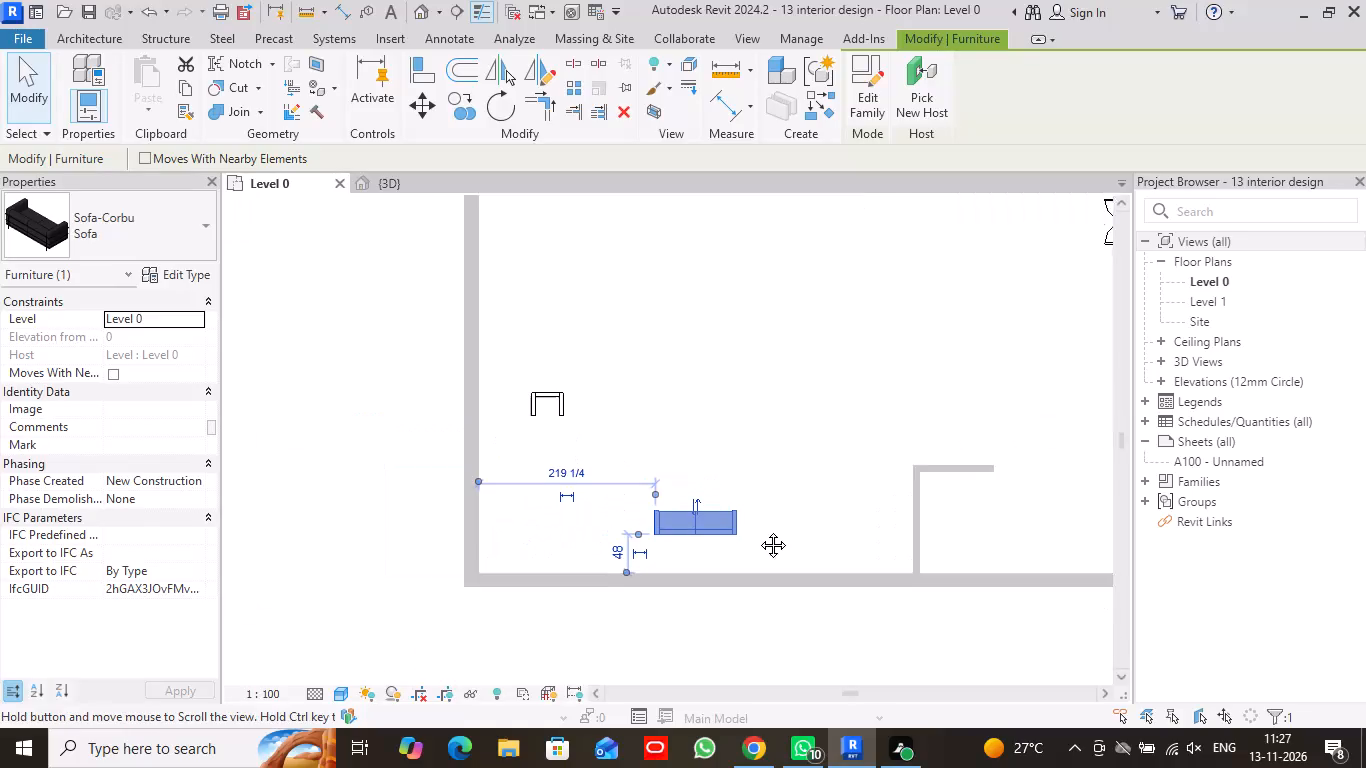
middle_click_drag(758, 530, 746, 498)
scroll(747, 503, "up", 4)
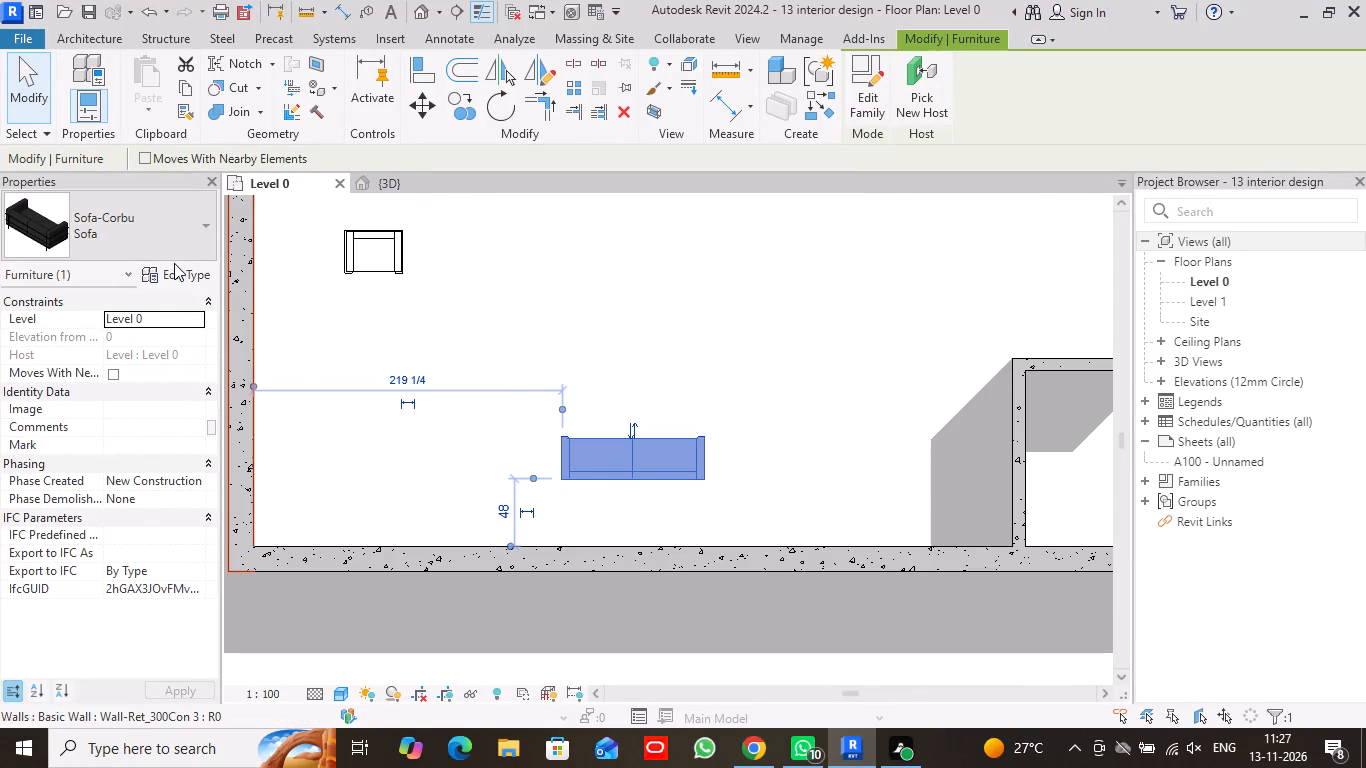
left_click(174, 268)
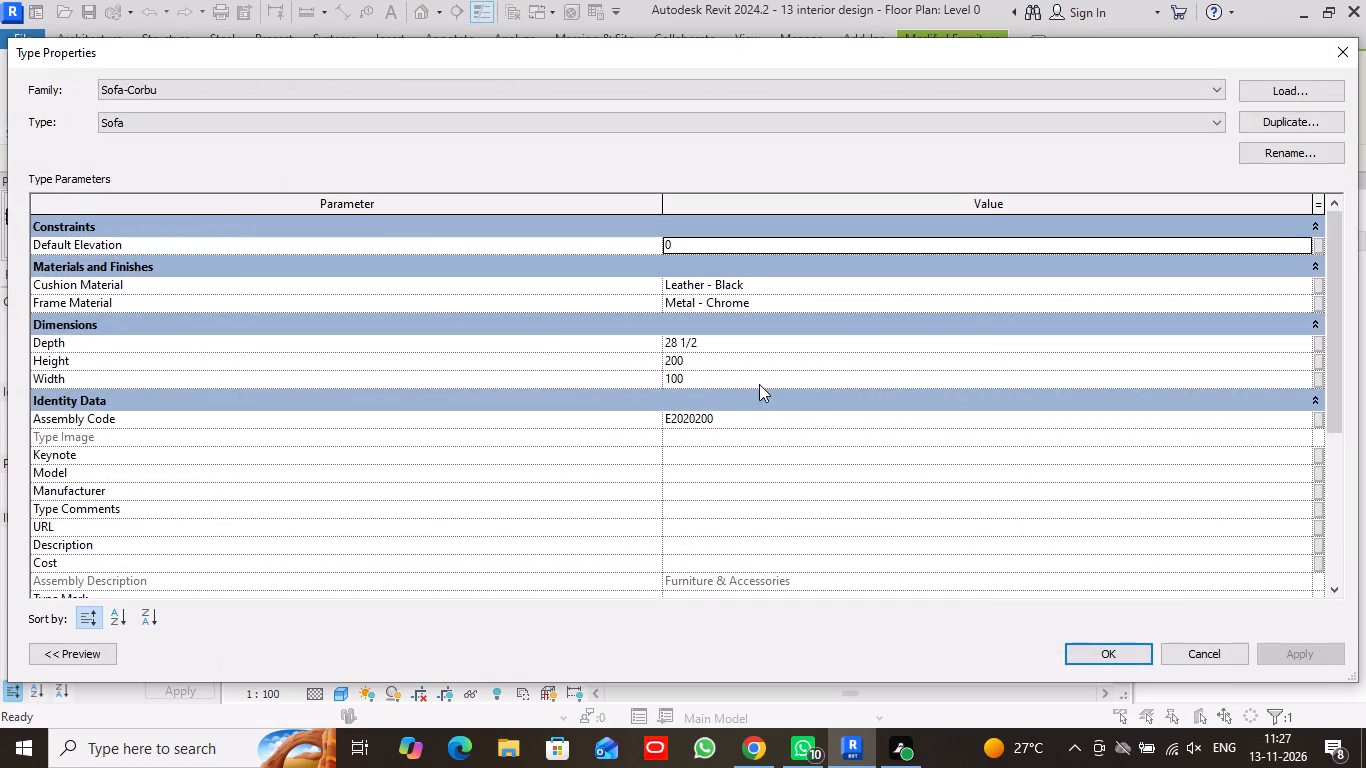
left_click(1124, 651)
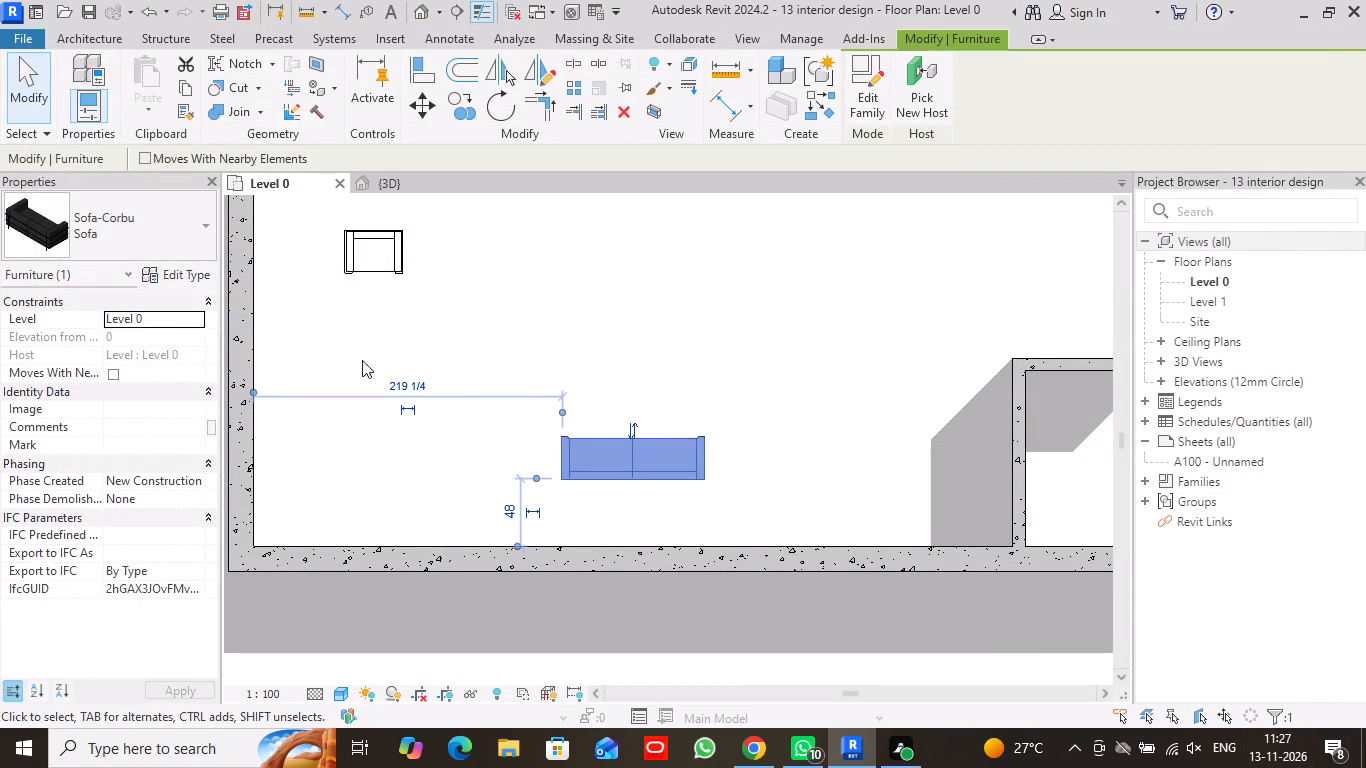
left_click(186, 269)
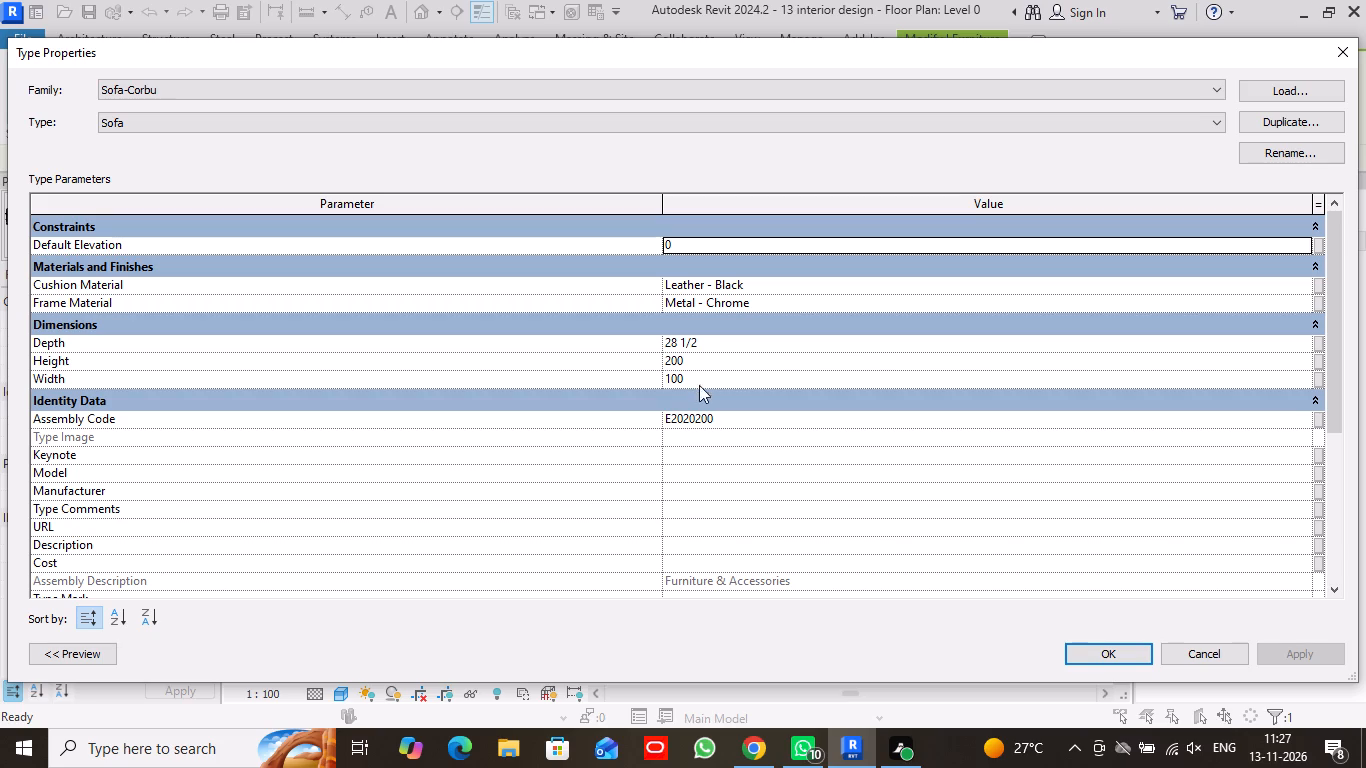
left_click(691, 374)
left_click_drag(691, 374, 666, 383)
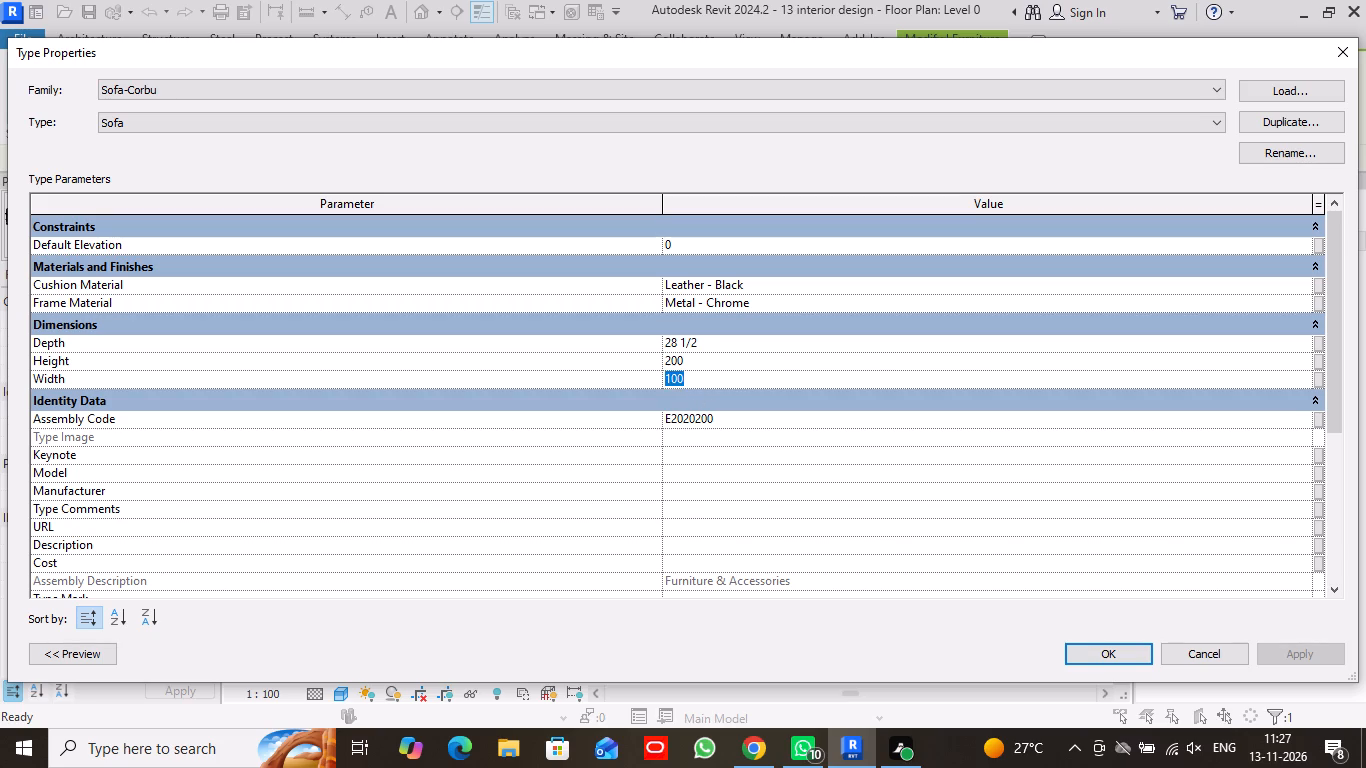
type("200")
key("Return")
left_click(1098, 659)
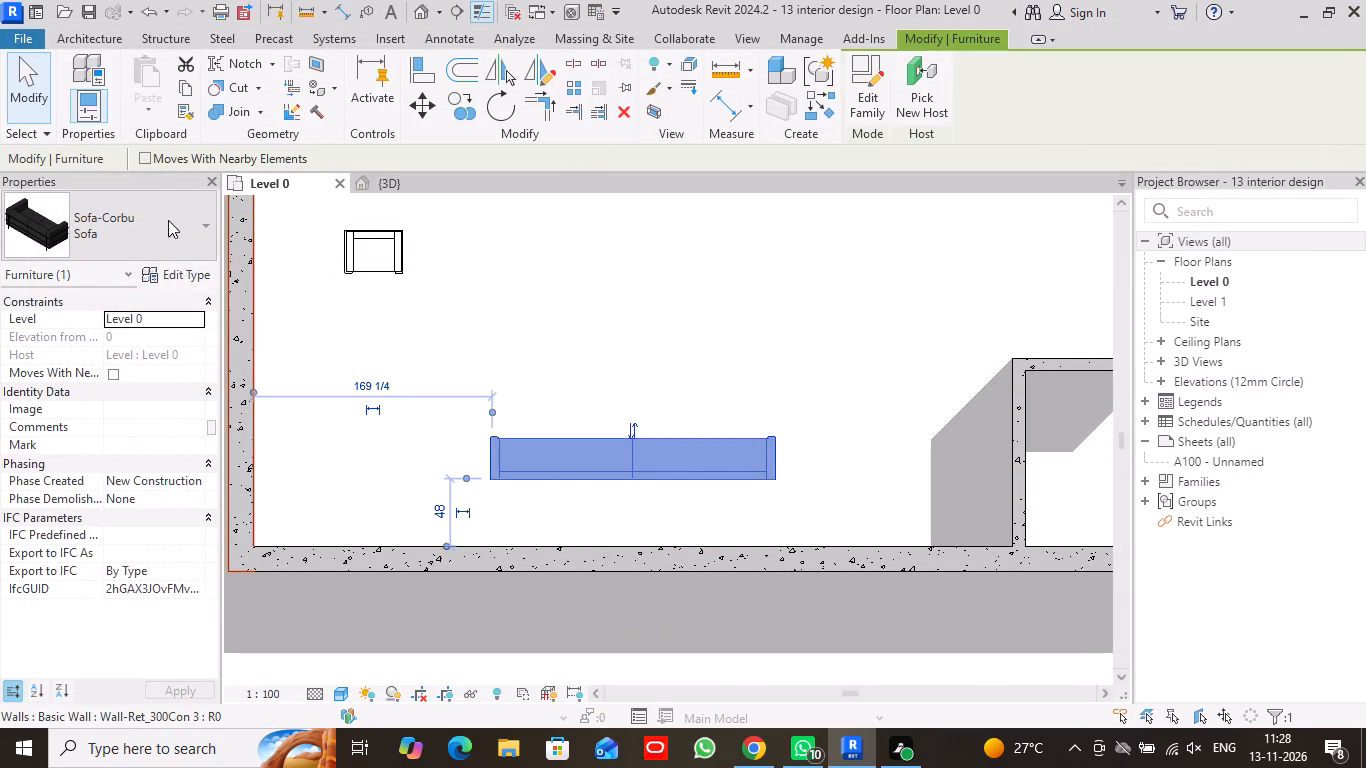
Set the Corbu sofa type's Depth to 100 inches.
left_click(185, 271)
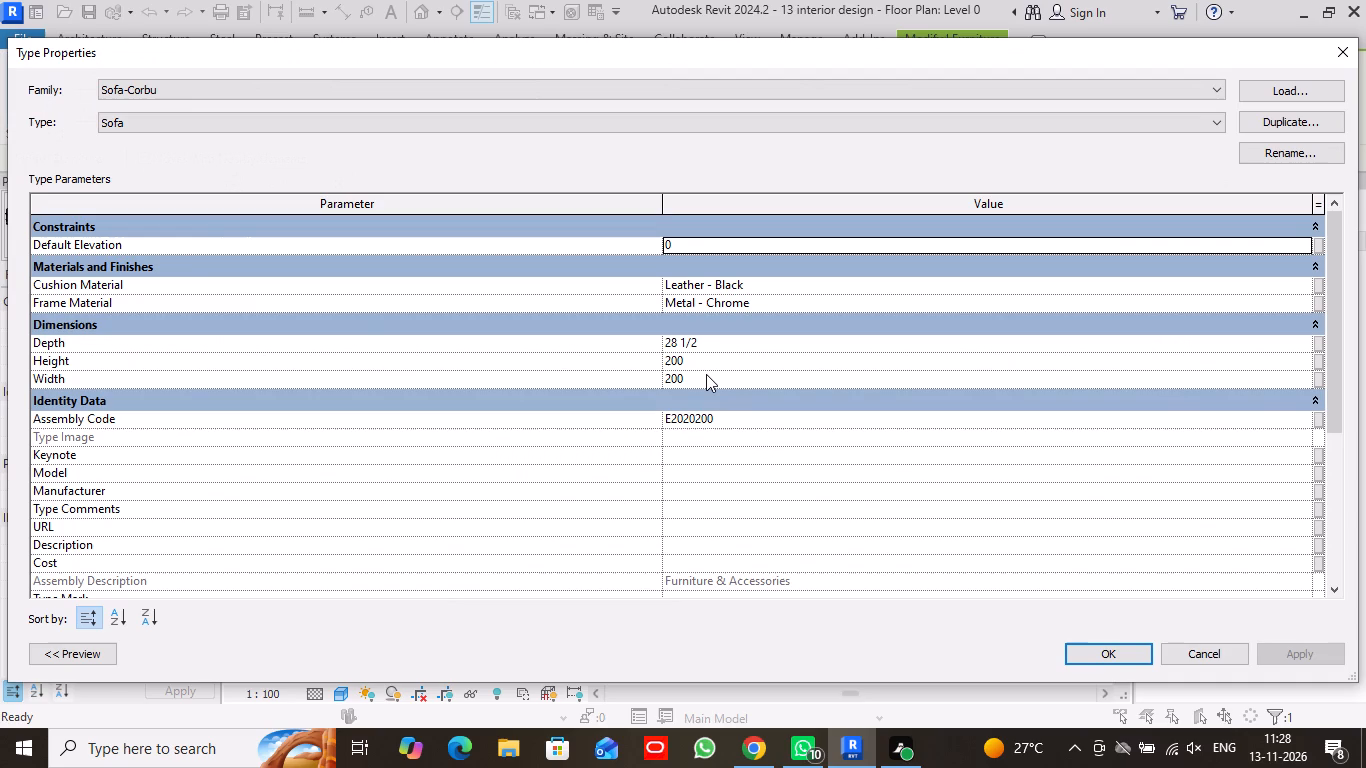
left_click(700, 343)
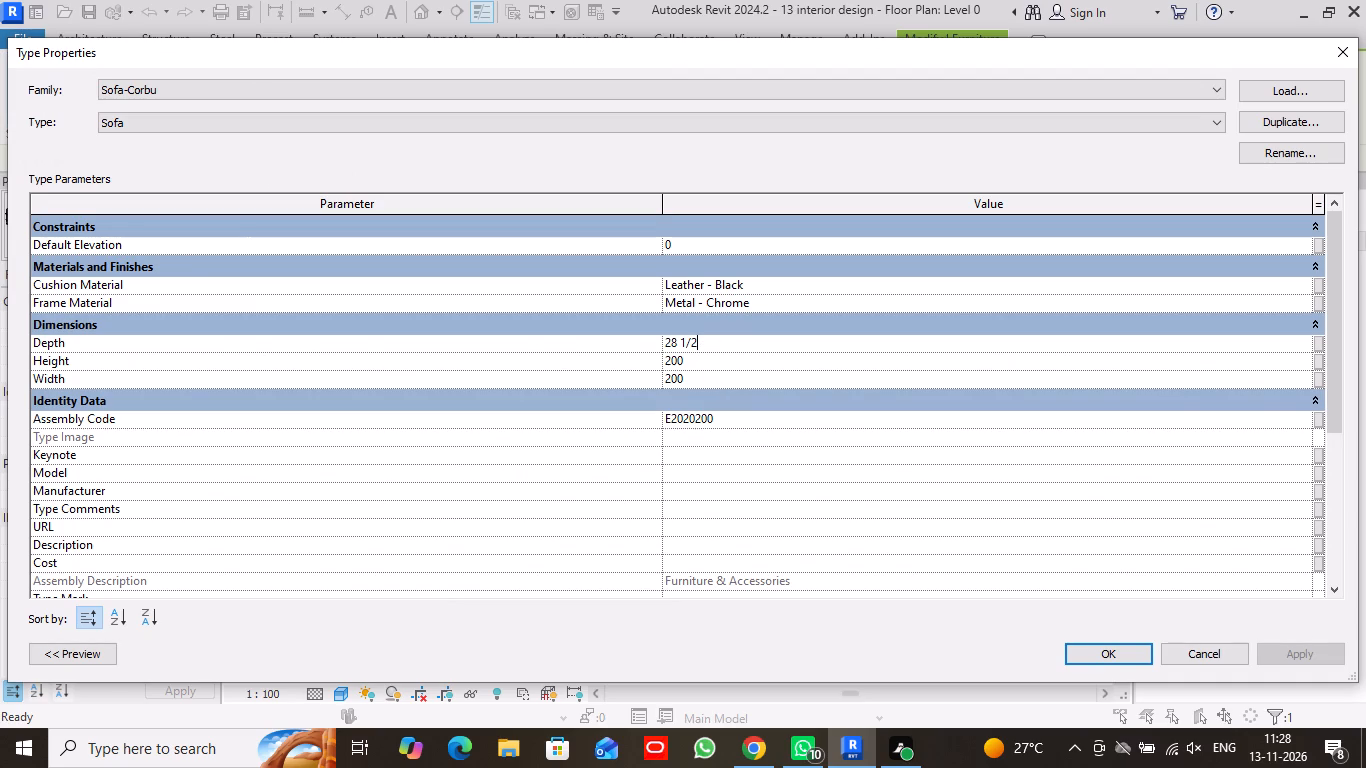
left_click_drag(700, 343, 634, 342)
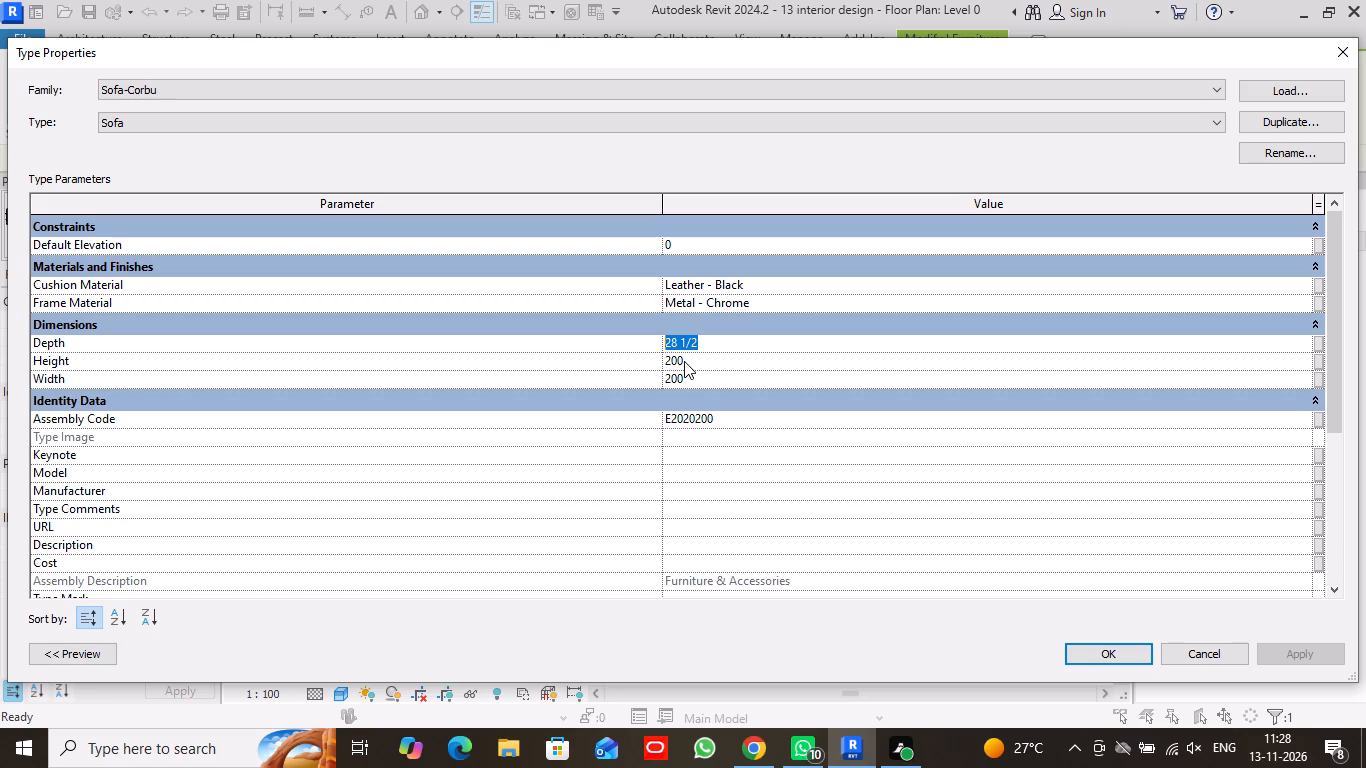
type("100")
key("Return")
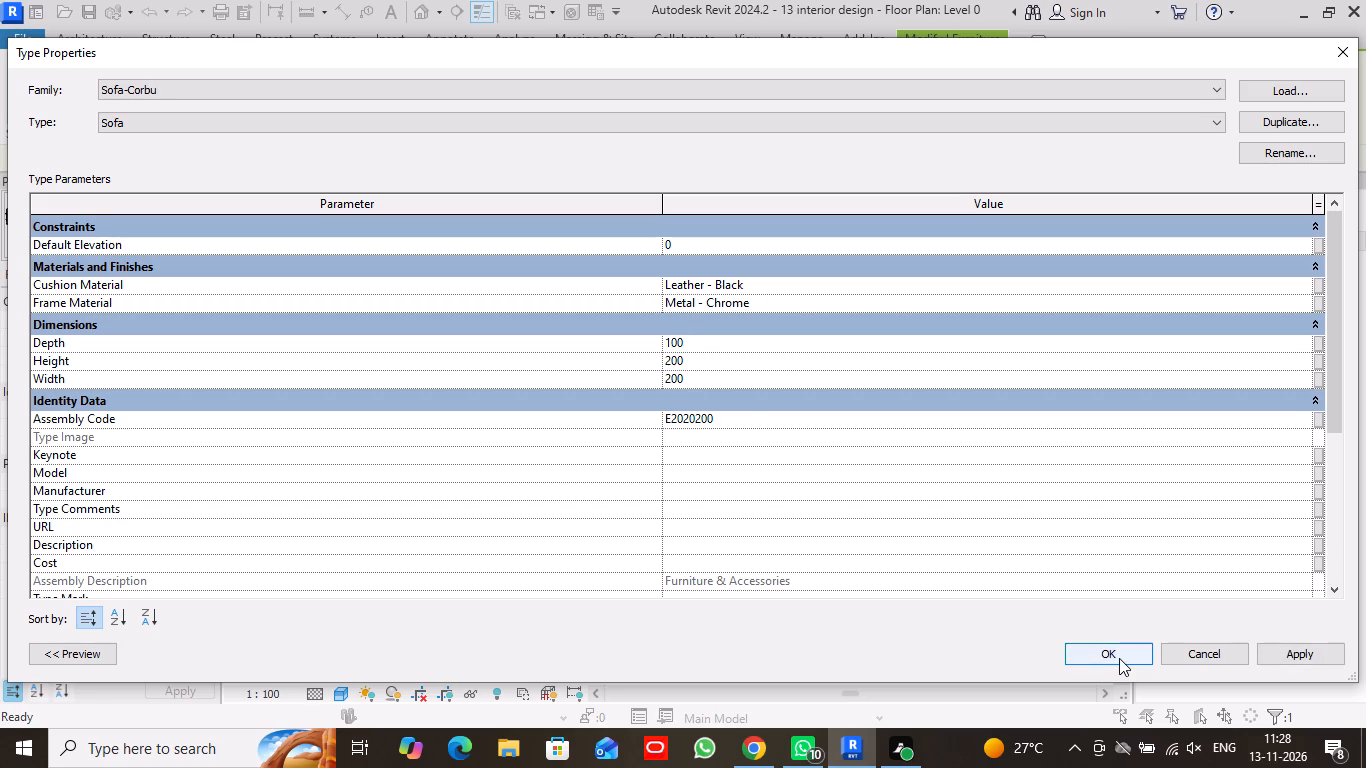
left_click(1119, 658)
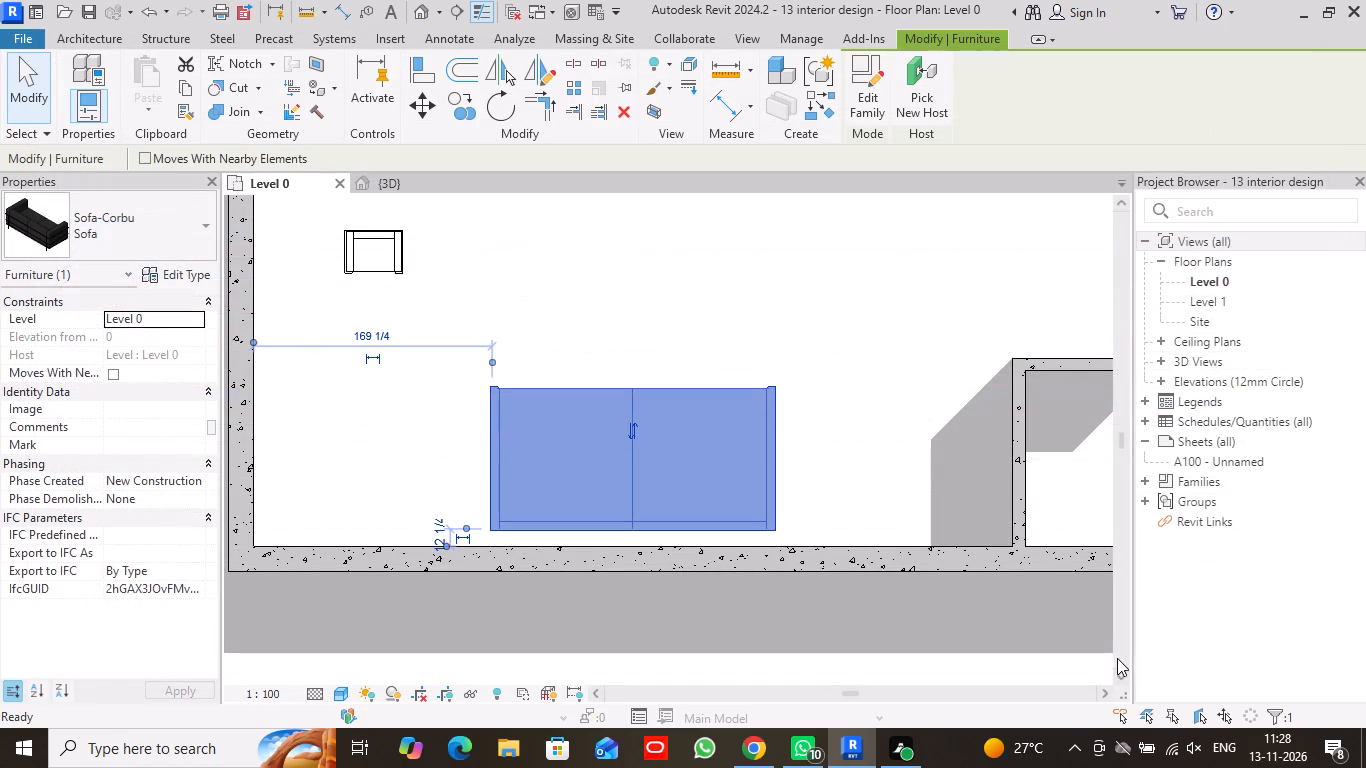
Set the Corbu sofa type's Depth to 50 inches.
scroll(869, 482, "down", 5)
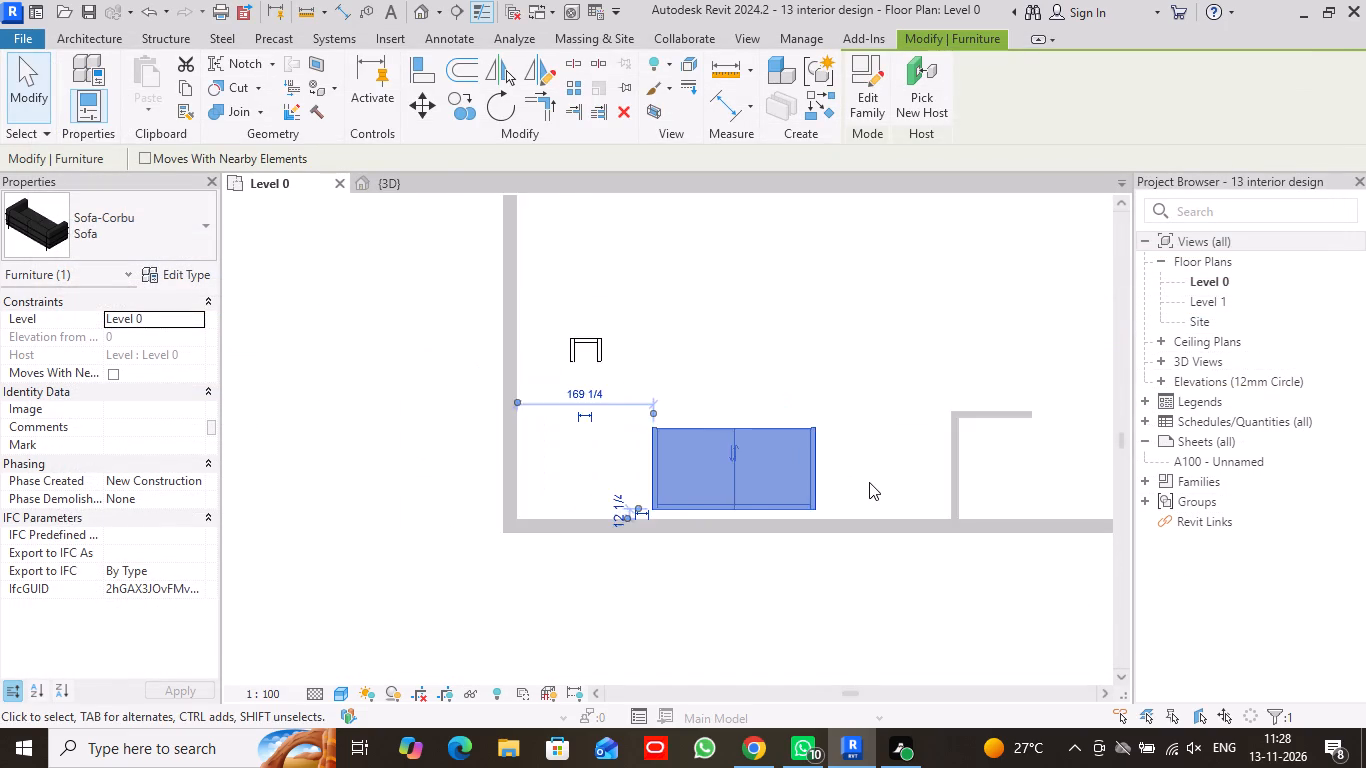
scroll(869, 482, "down", 3)
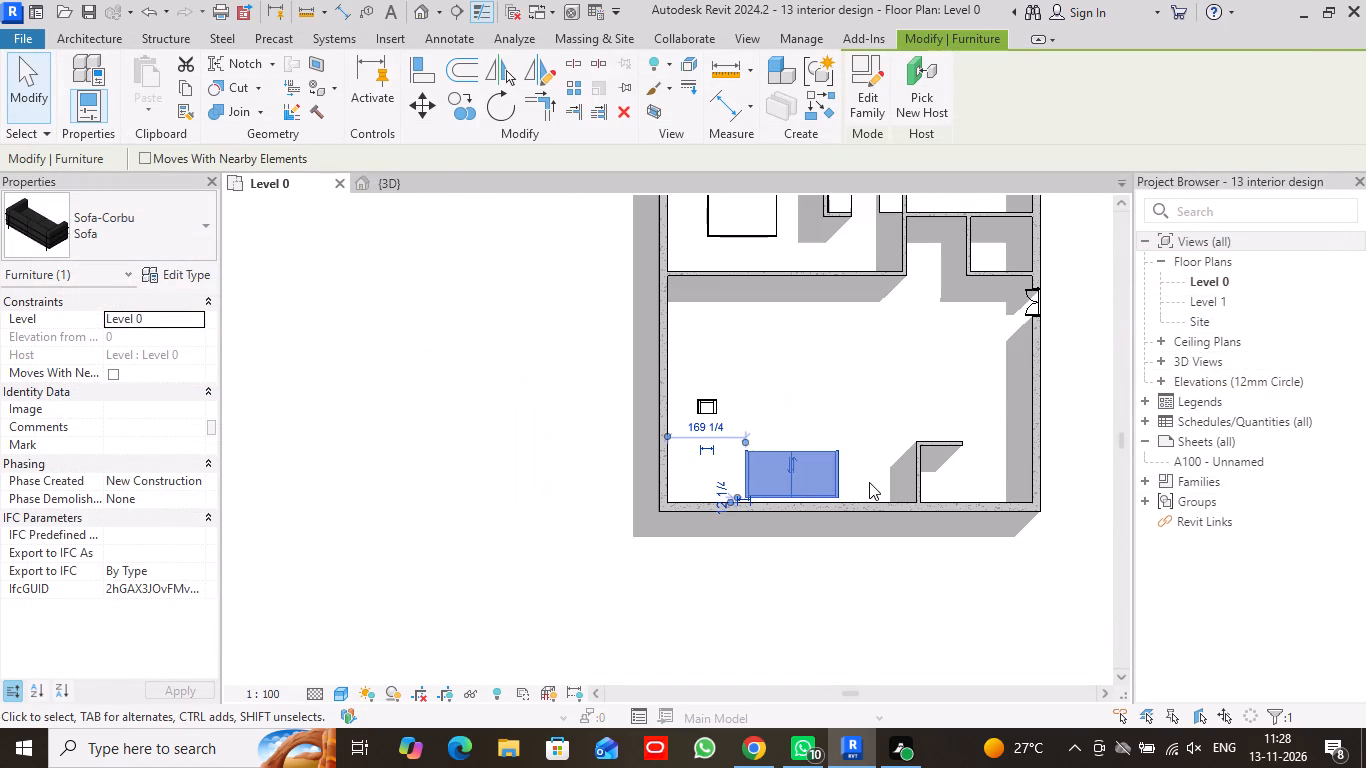
left_click(179, 271)
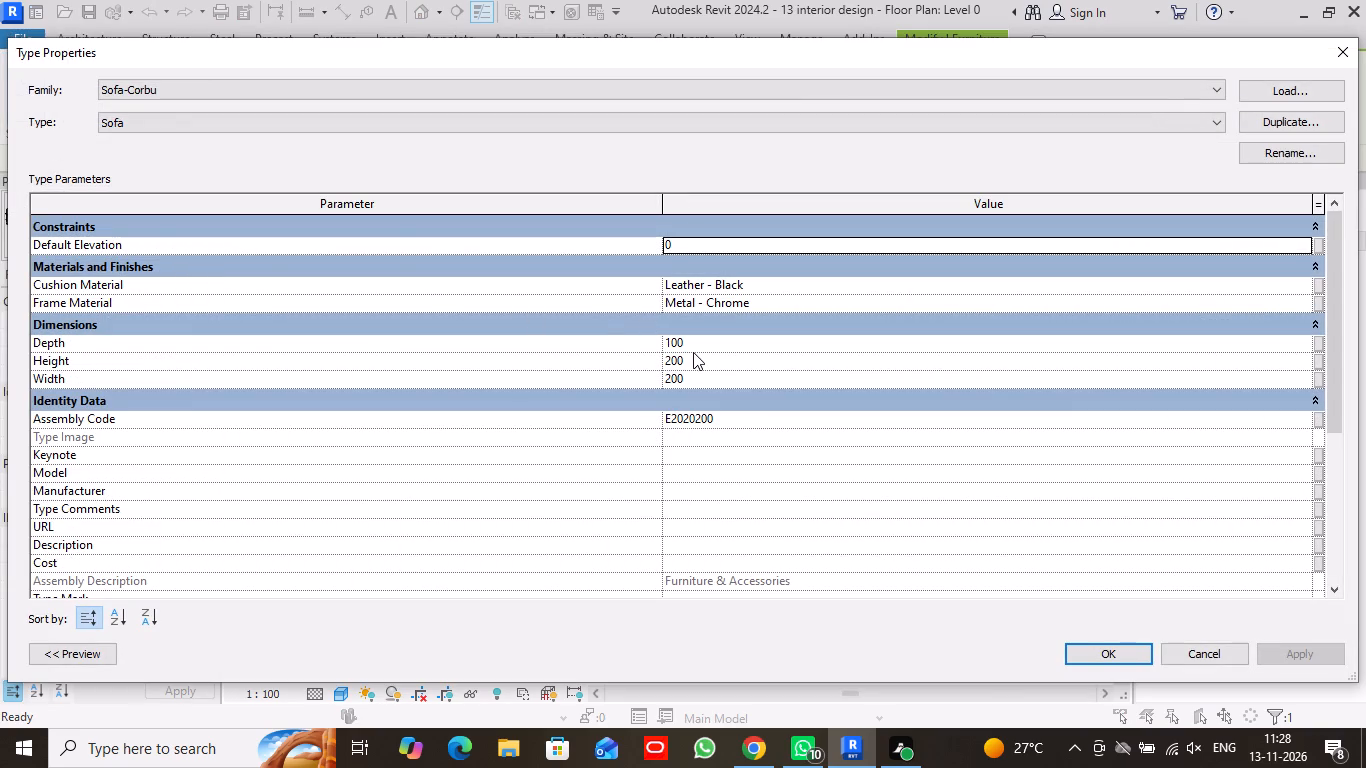
left_click(693, 345)
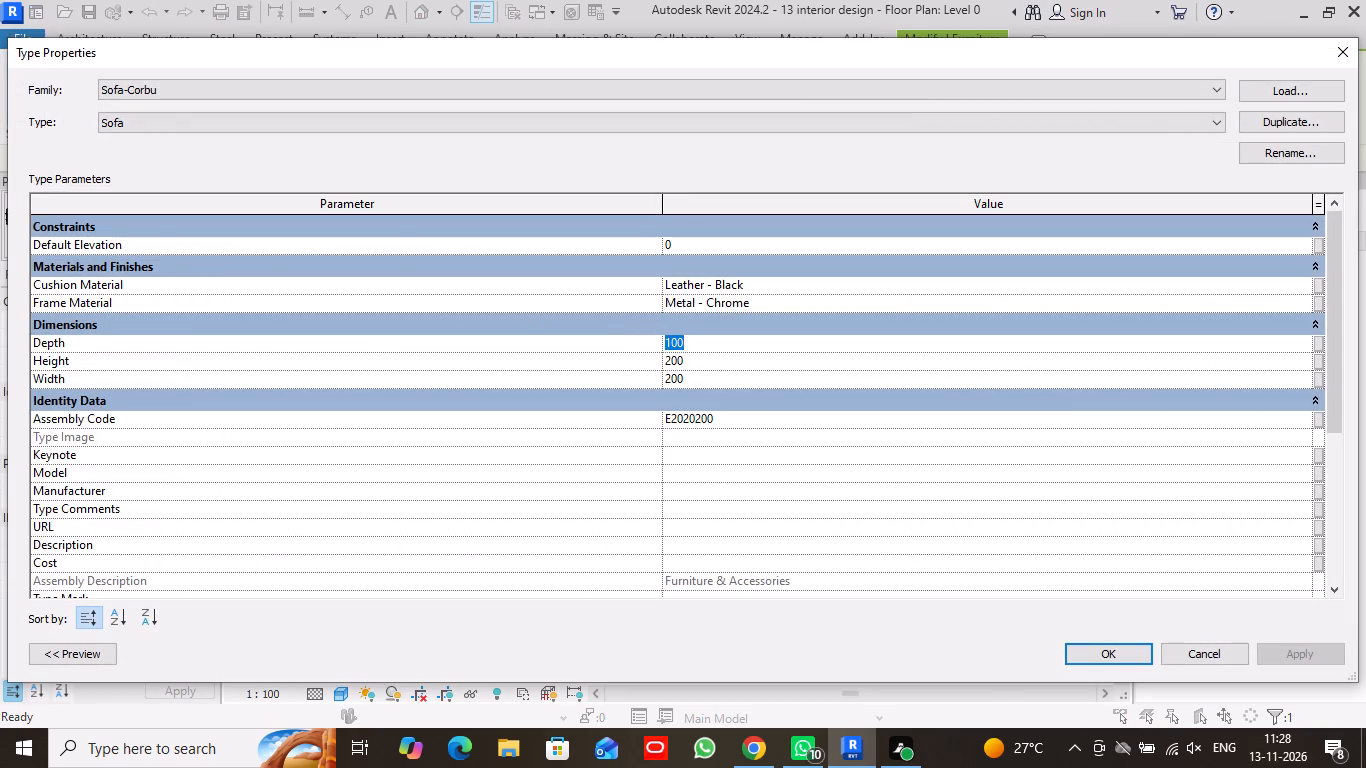
type("50")
key("Return")
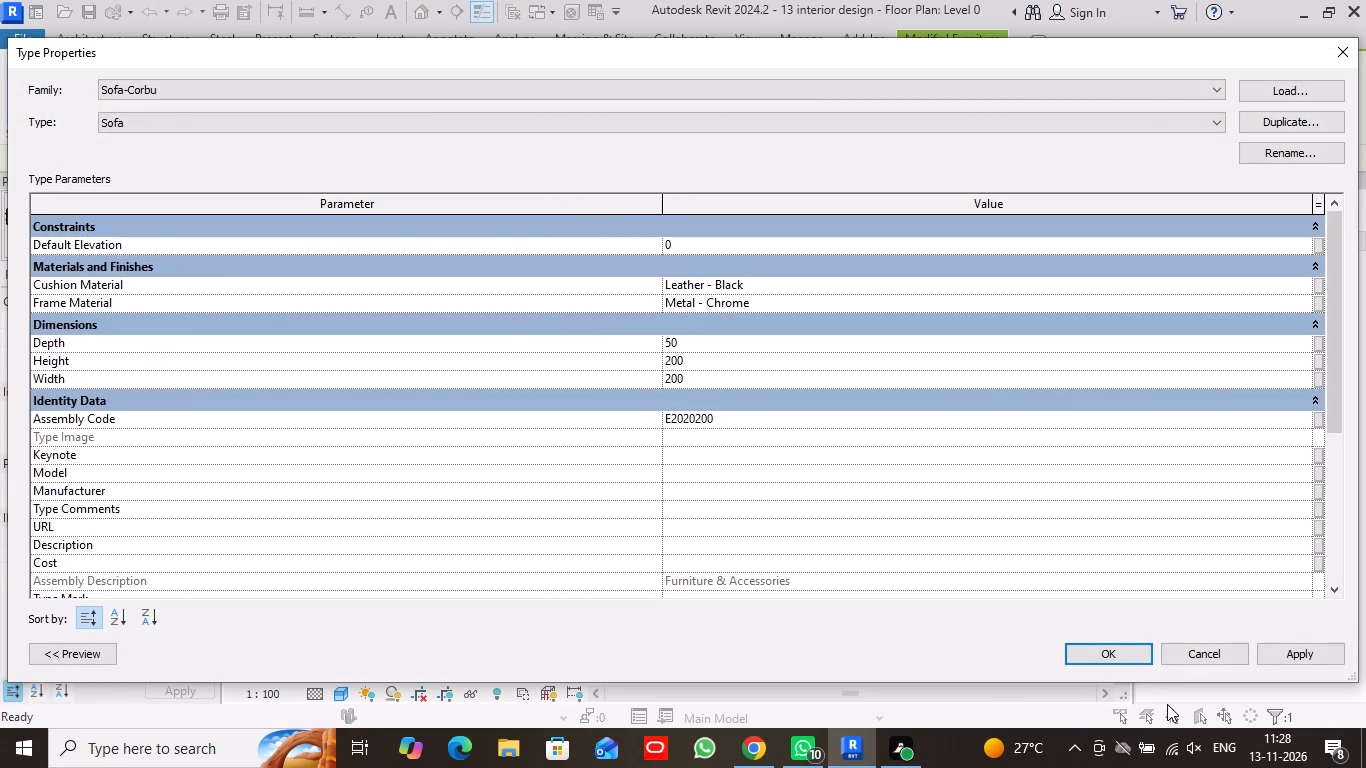
left_click(1114, 654)
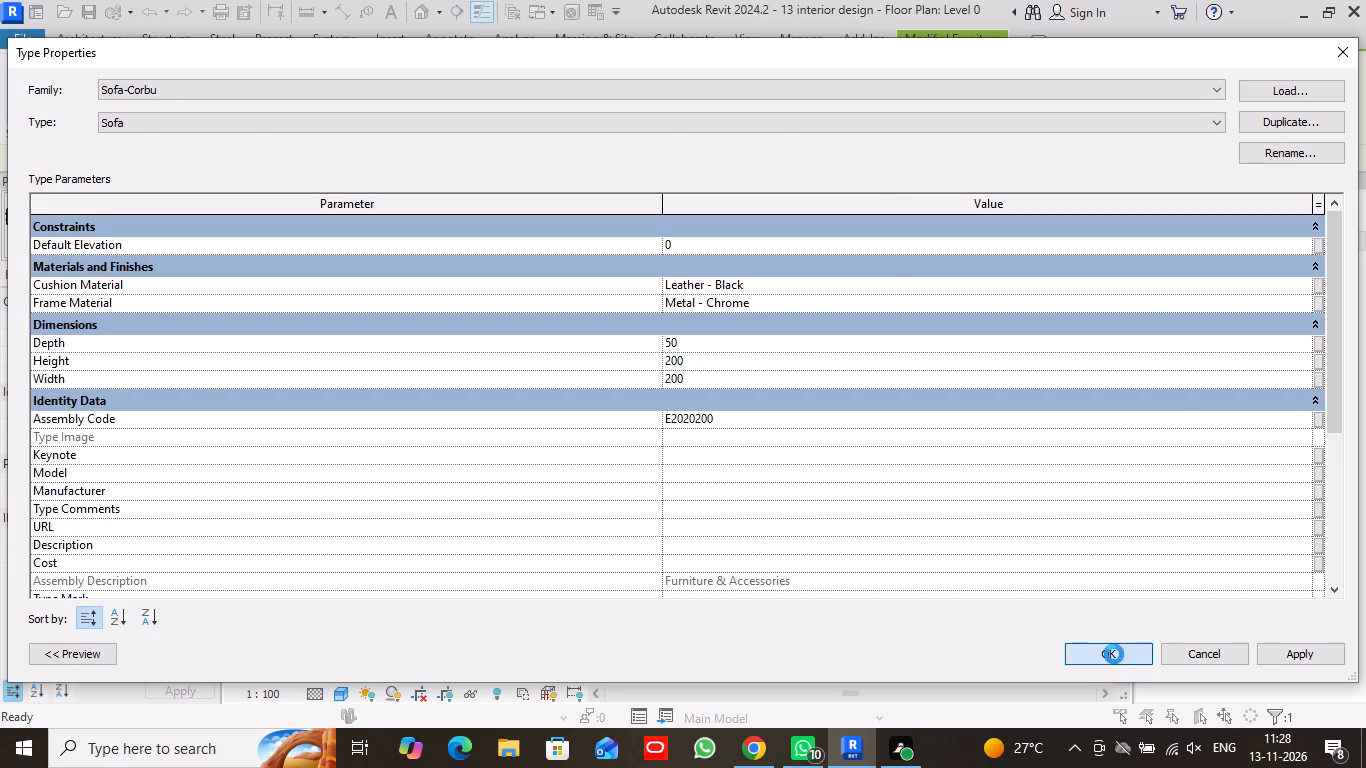
scroll(868, 608, "up", 3)
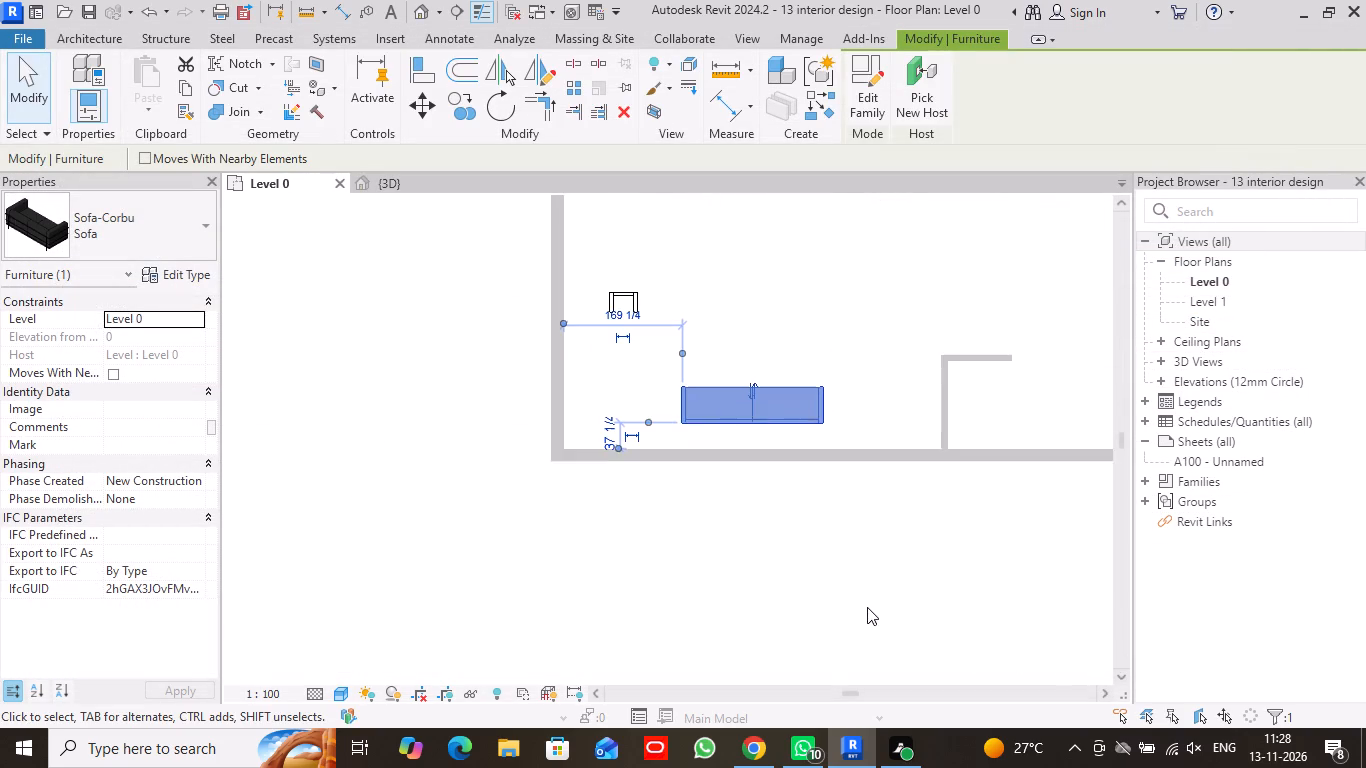
Set the Corbu sofa type's Width to 250 inches.
middle_click_drag(771, 566, 766, 590)
left_click(185, 275)
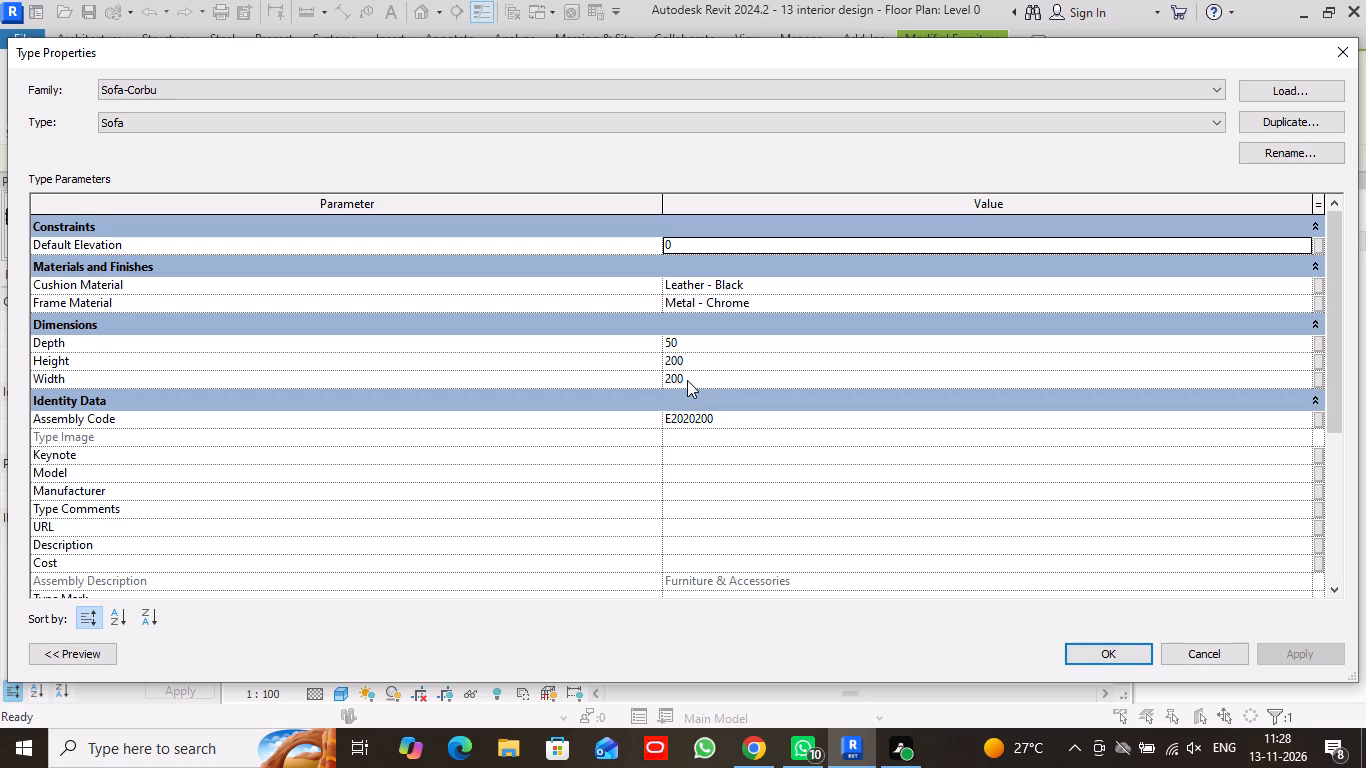
left_click(698, 379)
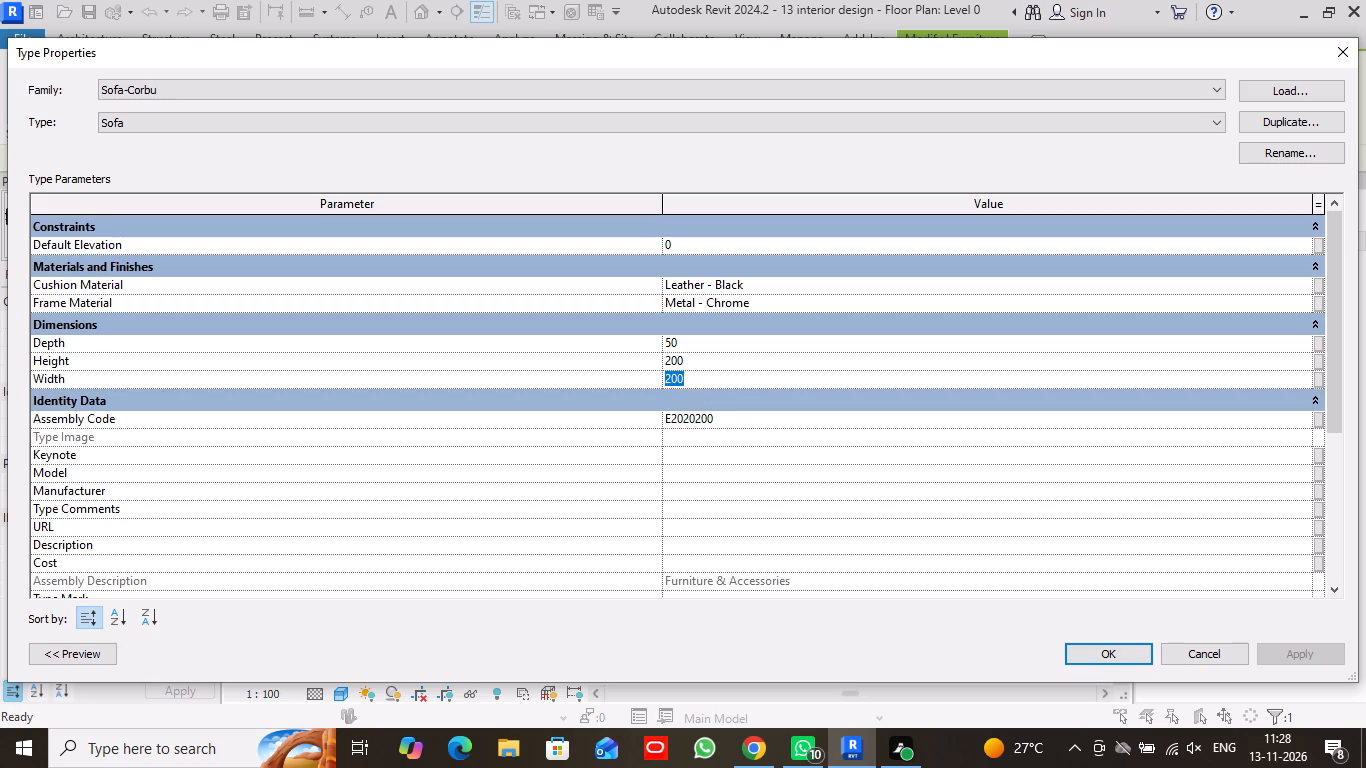
type("250")
key("Return")
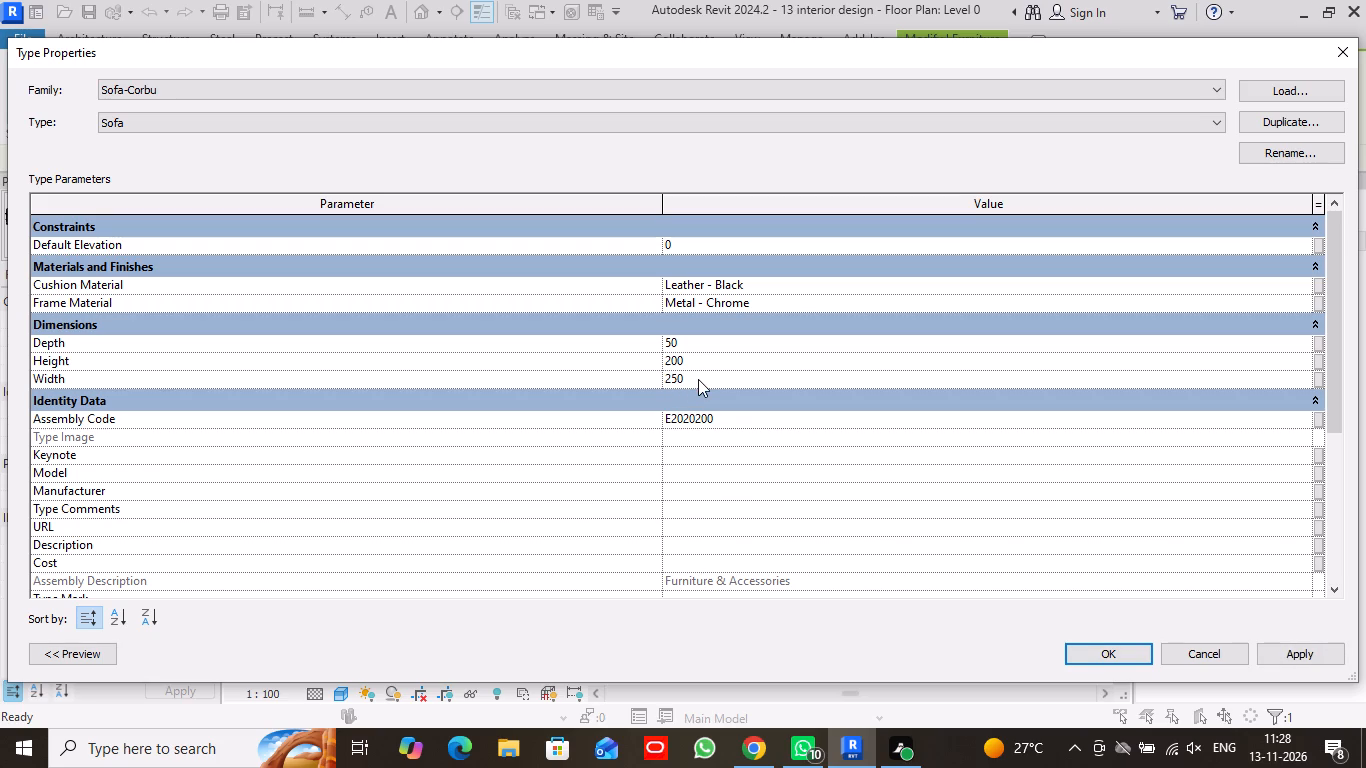
left_click(1107, 660)
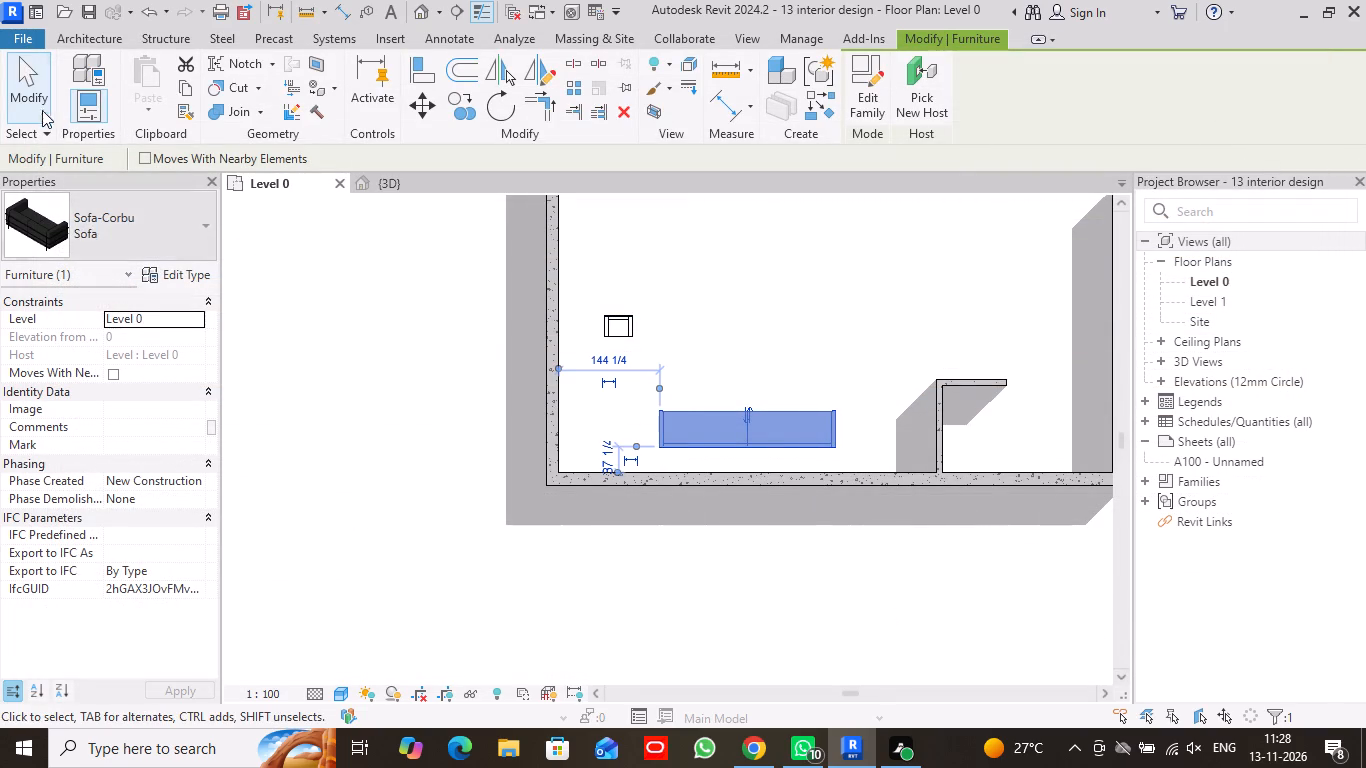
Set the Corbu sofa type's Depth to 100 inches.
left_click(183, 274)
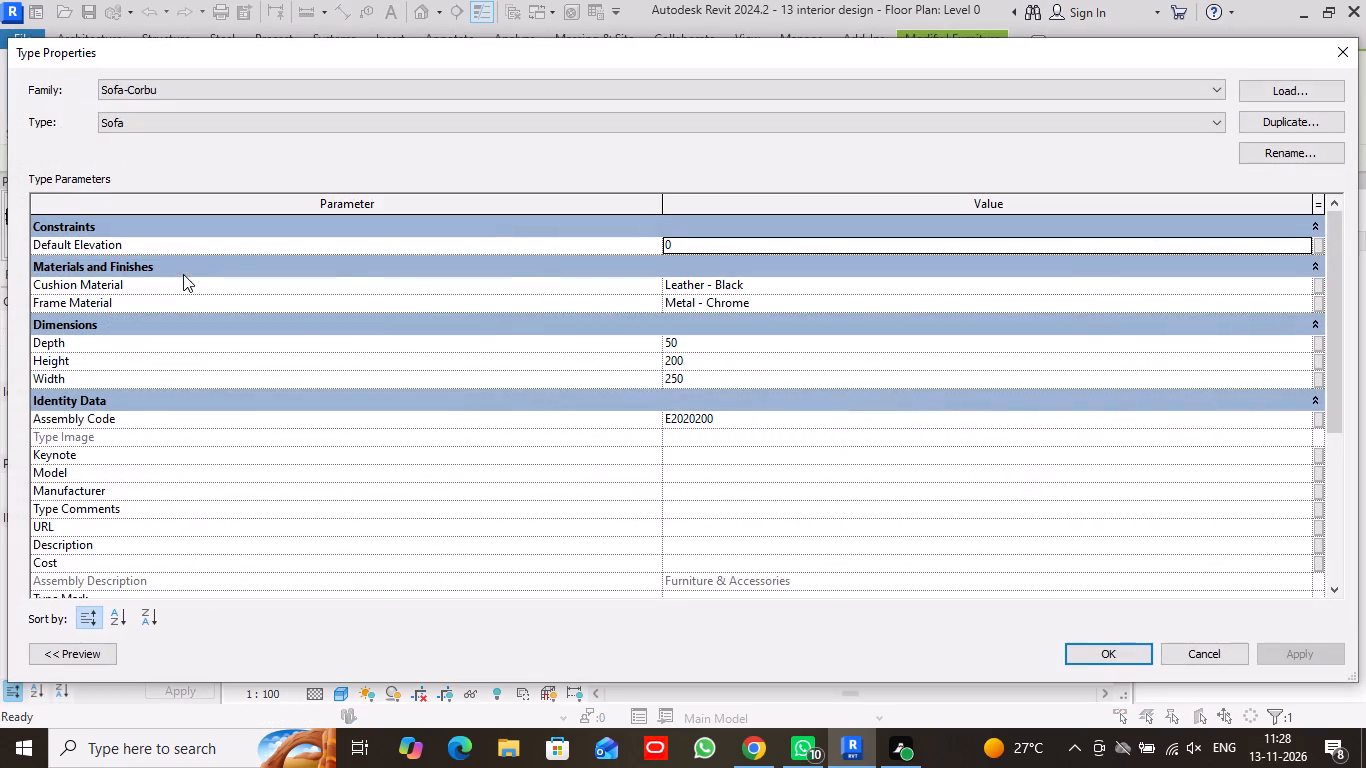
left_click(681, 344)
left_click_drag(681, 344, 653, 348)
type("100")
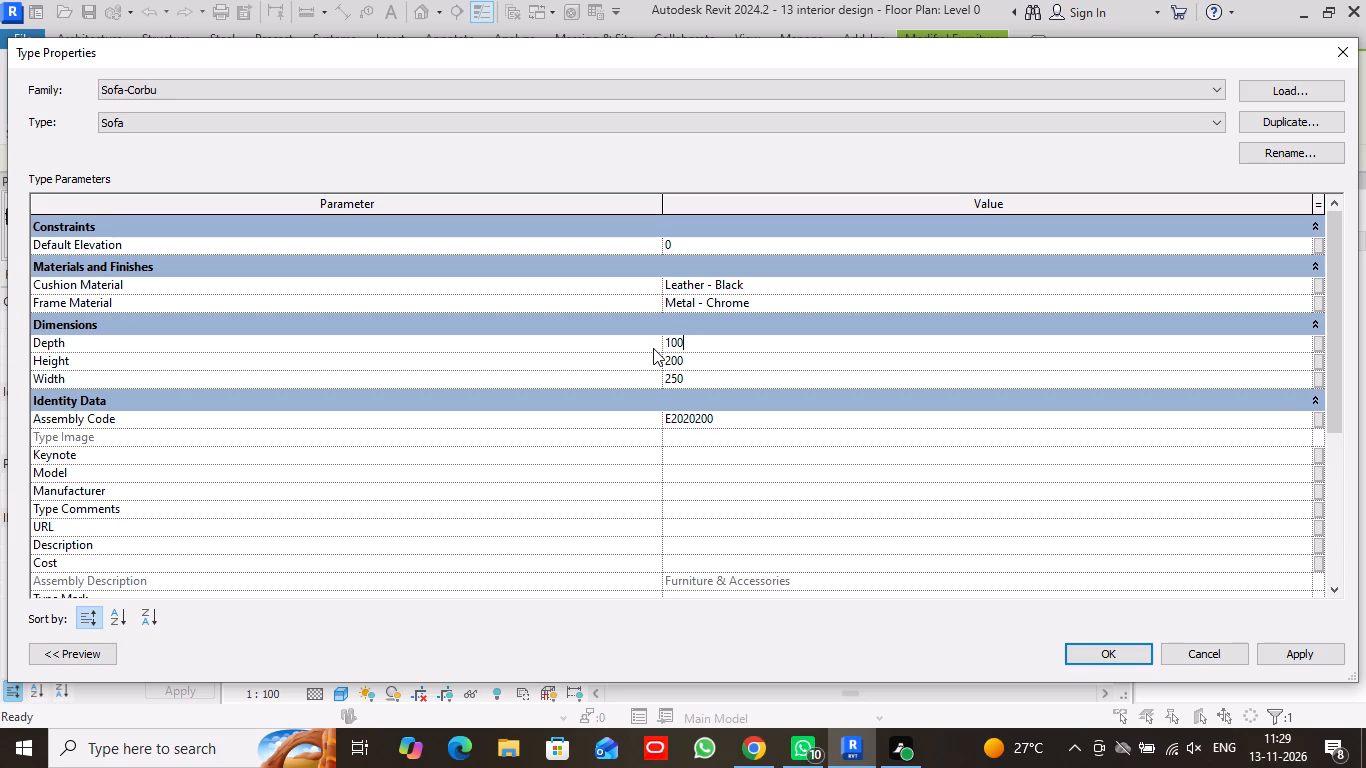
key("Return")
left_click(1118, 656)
Set the Corbu sofa type's Depth to 50 inches.
scroll(878, 610, "down", 2)
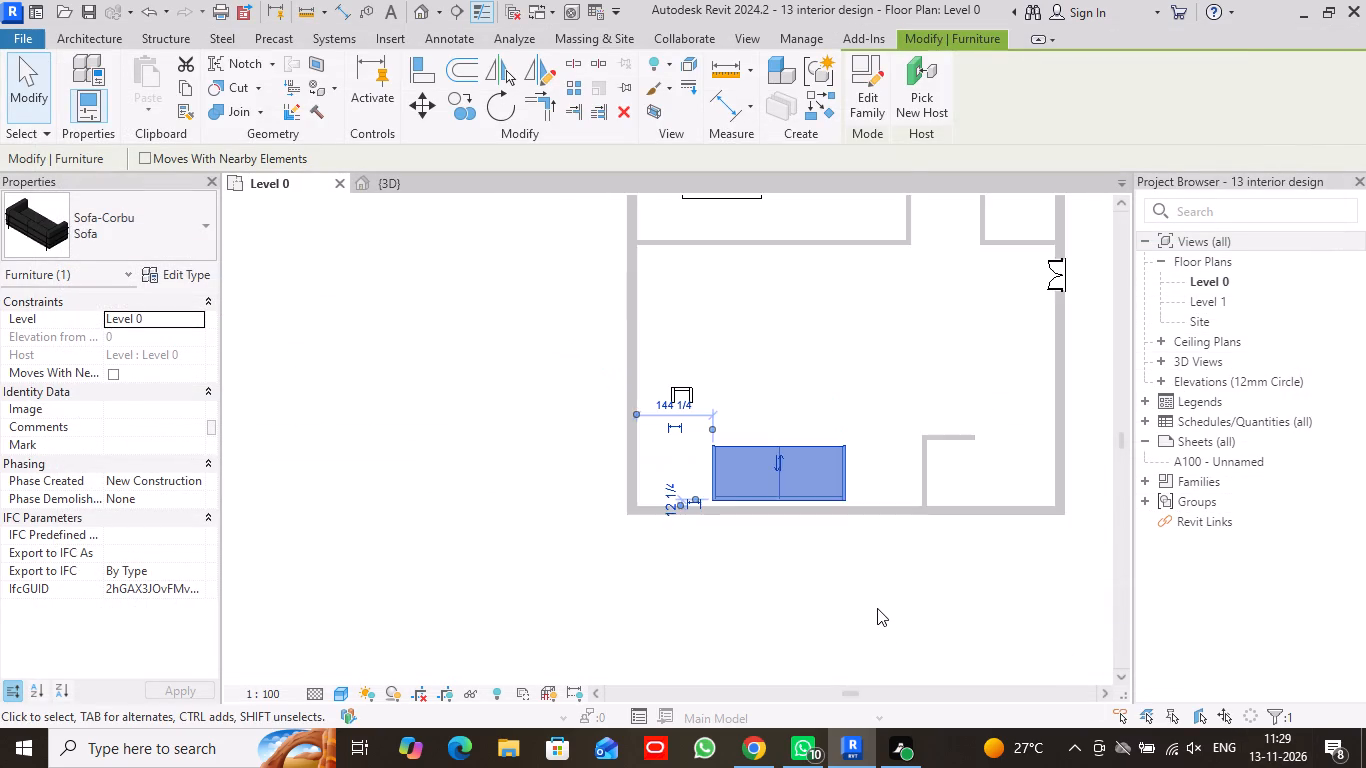
scroll(877, 608, "down", 1)
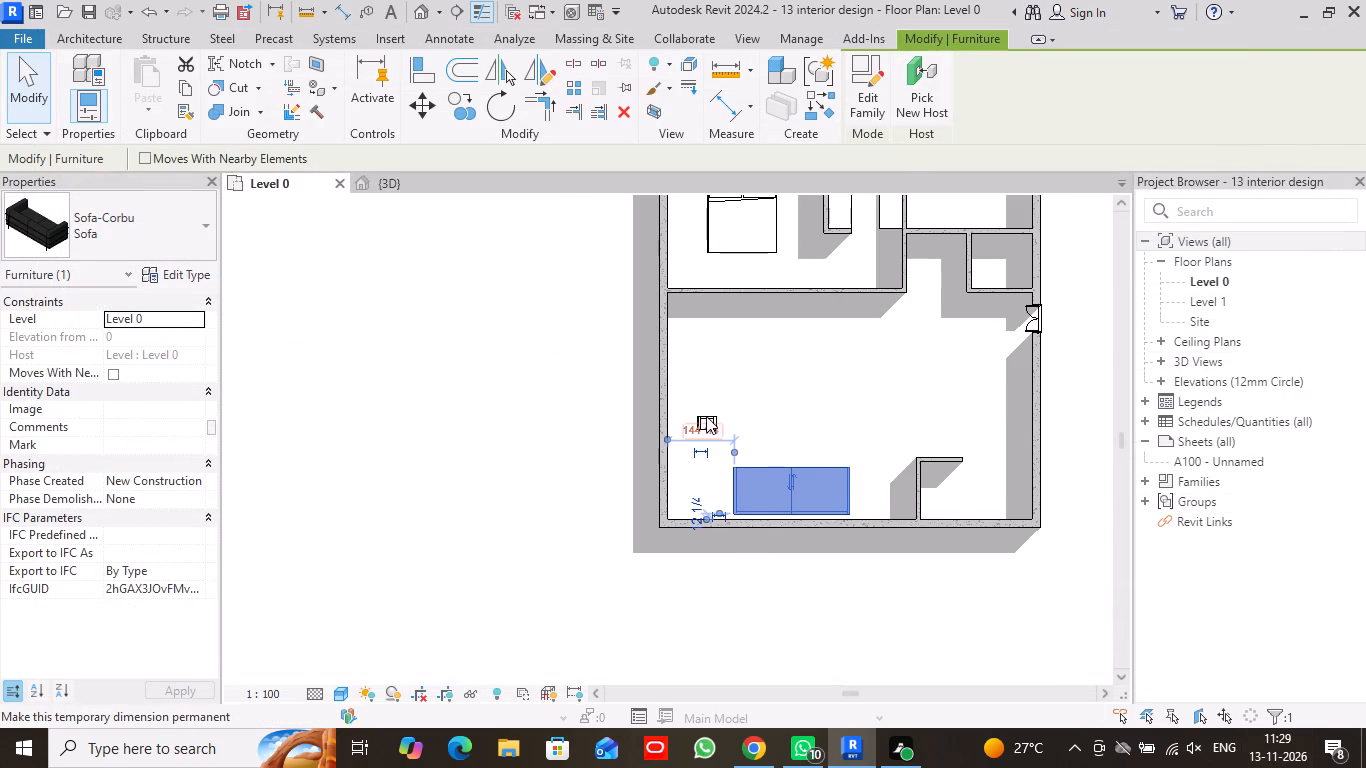
left_click(704, 419)
scroll(833, 418, "down", 1)
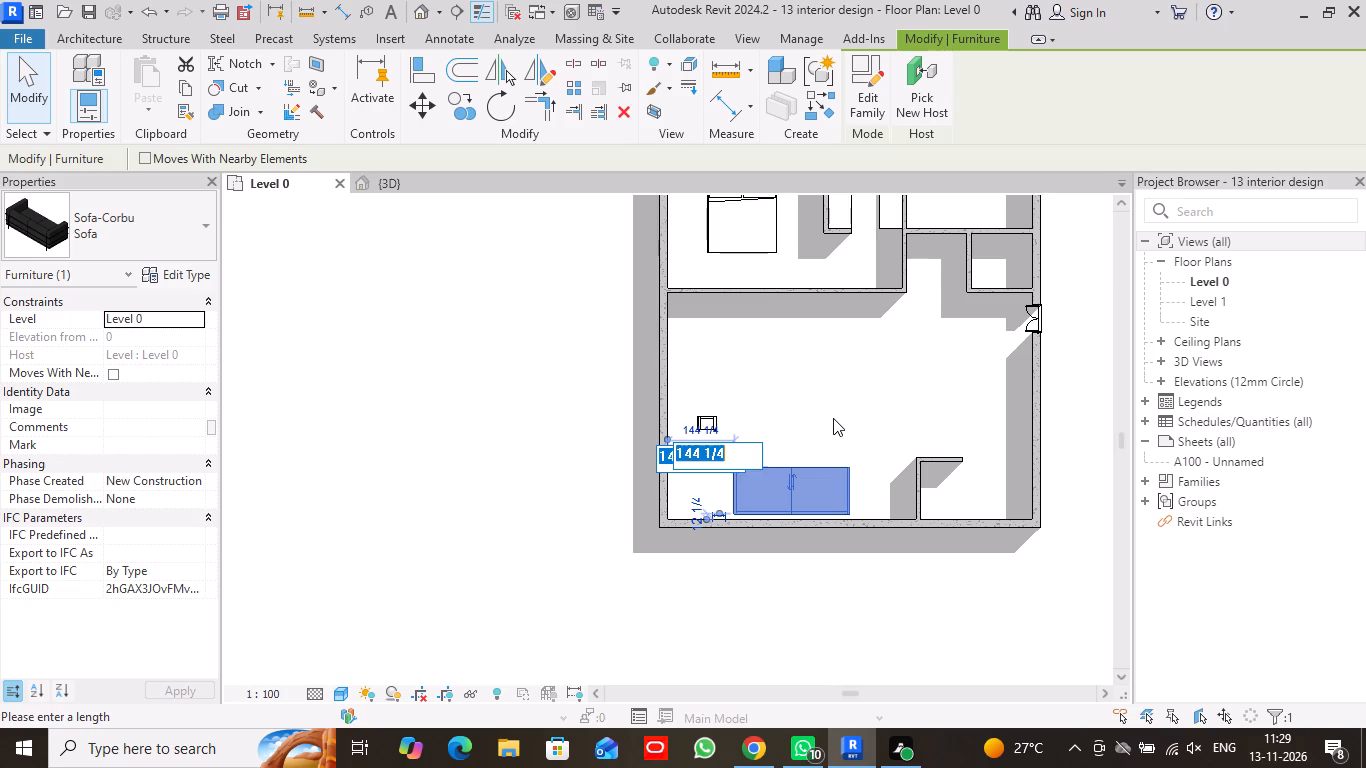
left_click(815, 476)
left_click(182, 273)
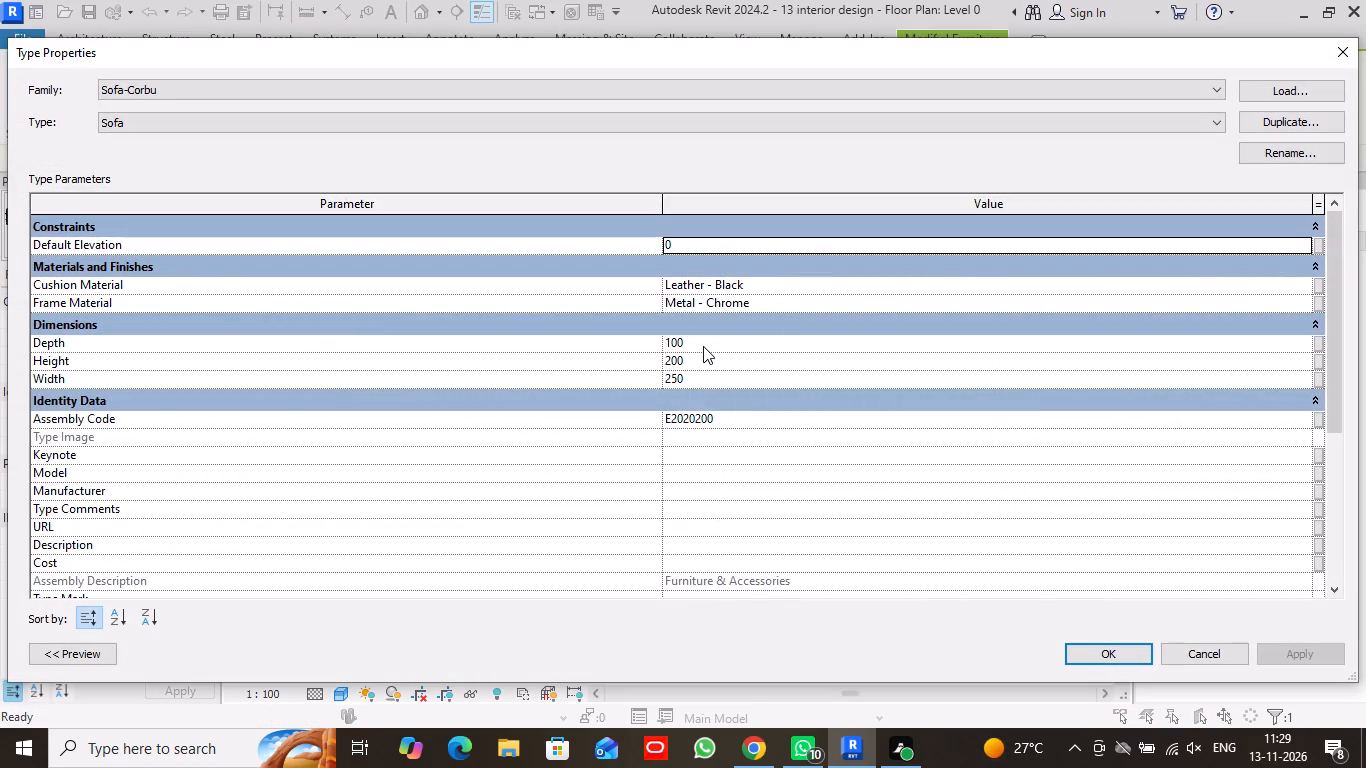
left_click(703, 346)
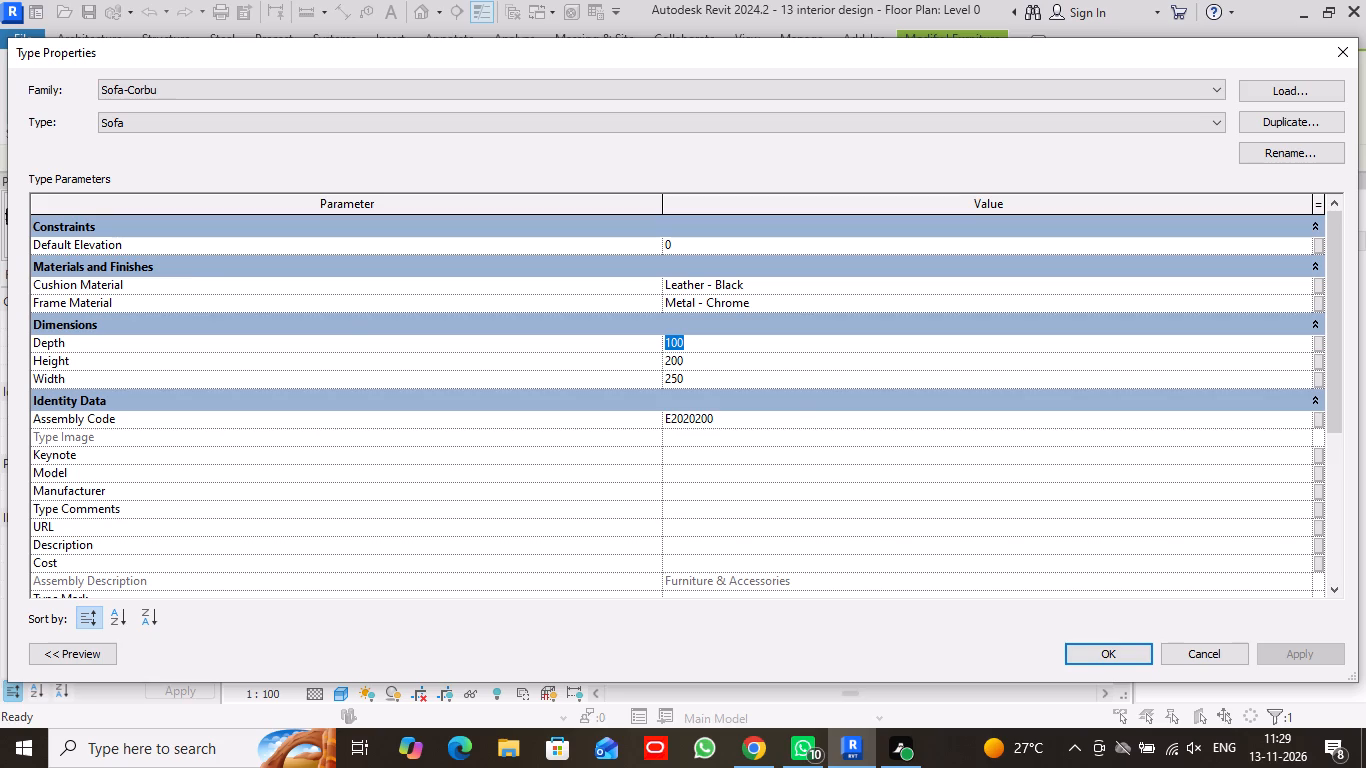
type("50")
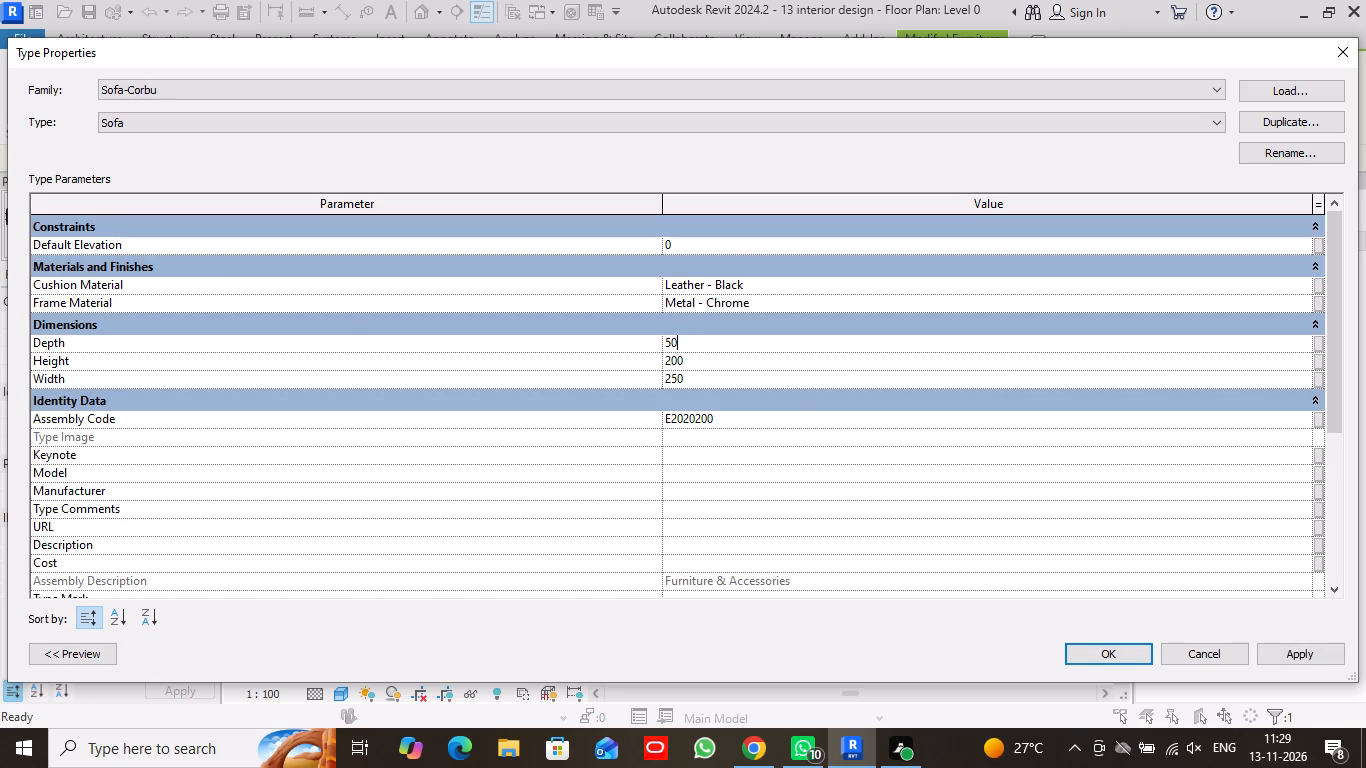
key("Return")
left_click(1092, 642)
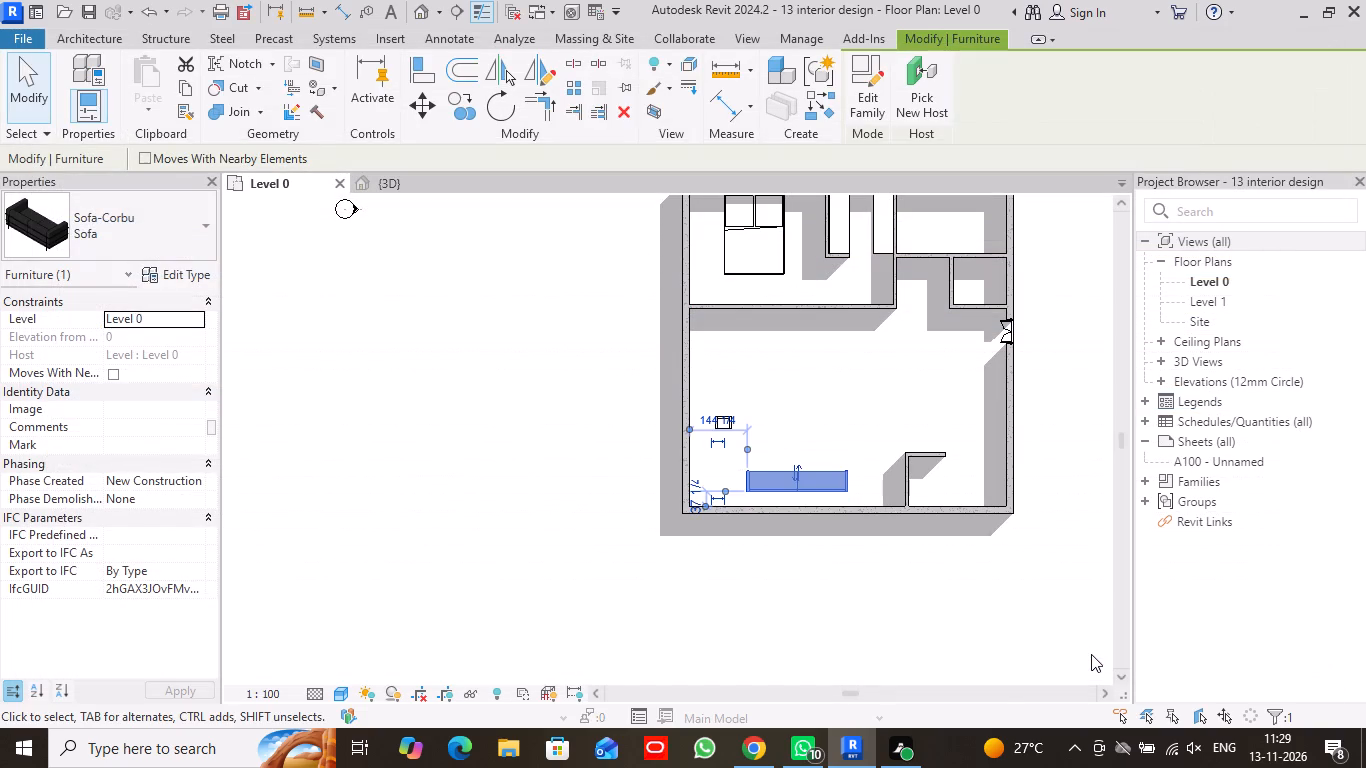
Set the type dimensions of the Corbu chair near the sofa to a Width of 100 and a Depth of 50 inches.
scroll(866, 607, "up", 5)
middle_click_drag(718, 498, 695, 660)
scroll(695, 660, "up", 1)
left_click(532, 351)
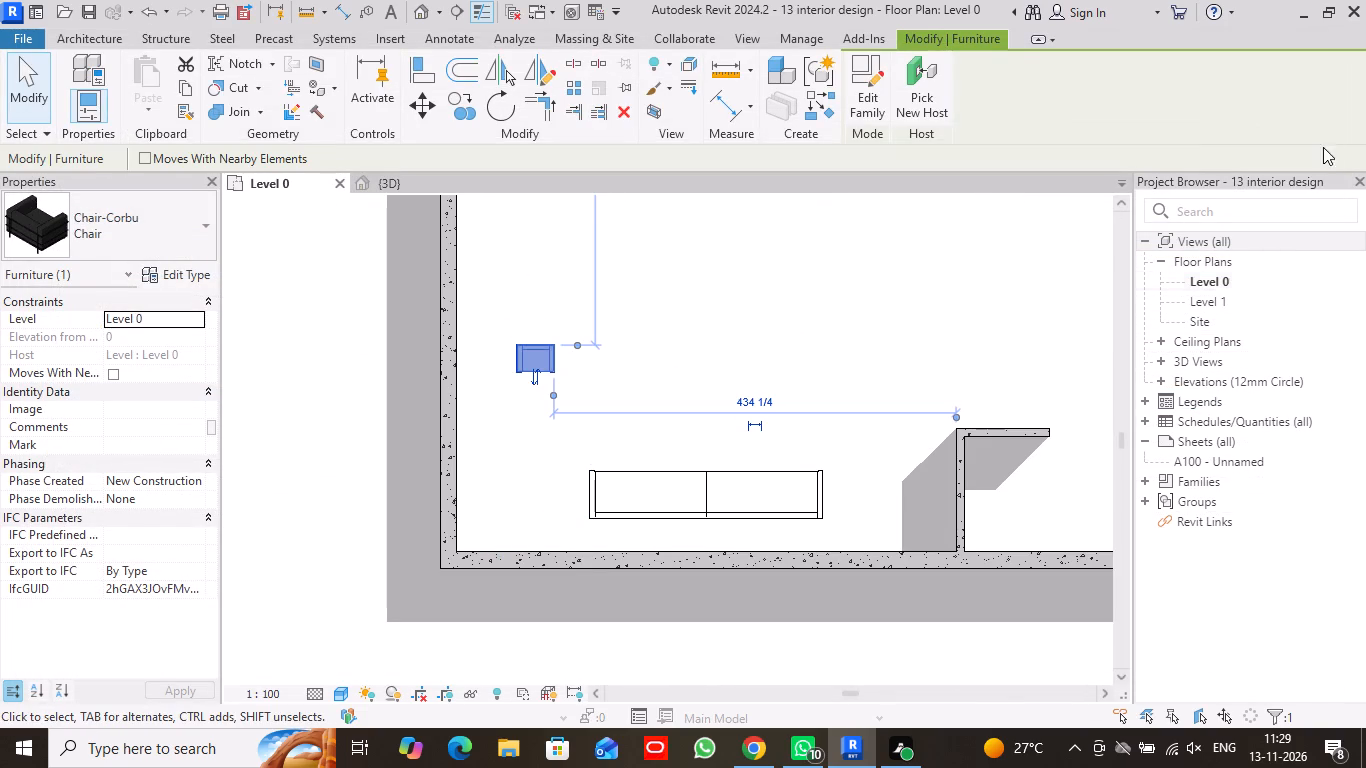
left_click(179, 273)
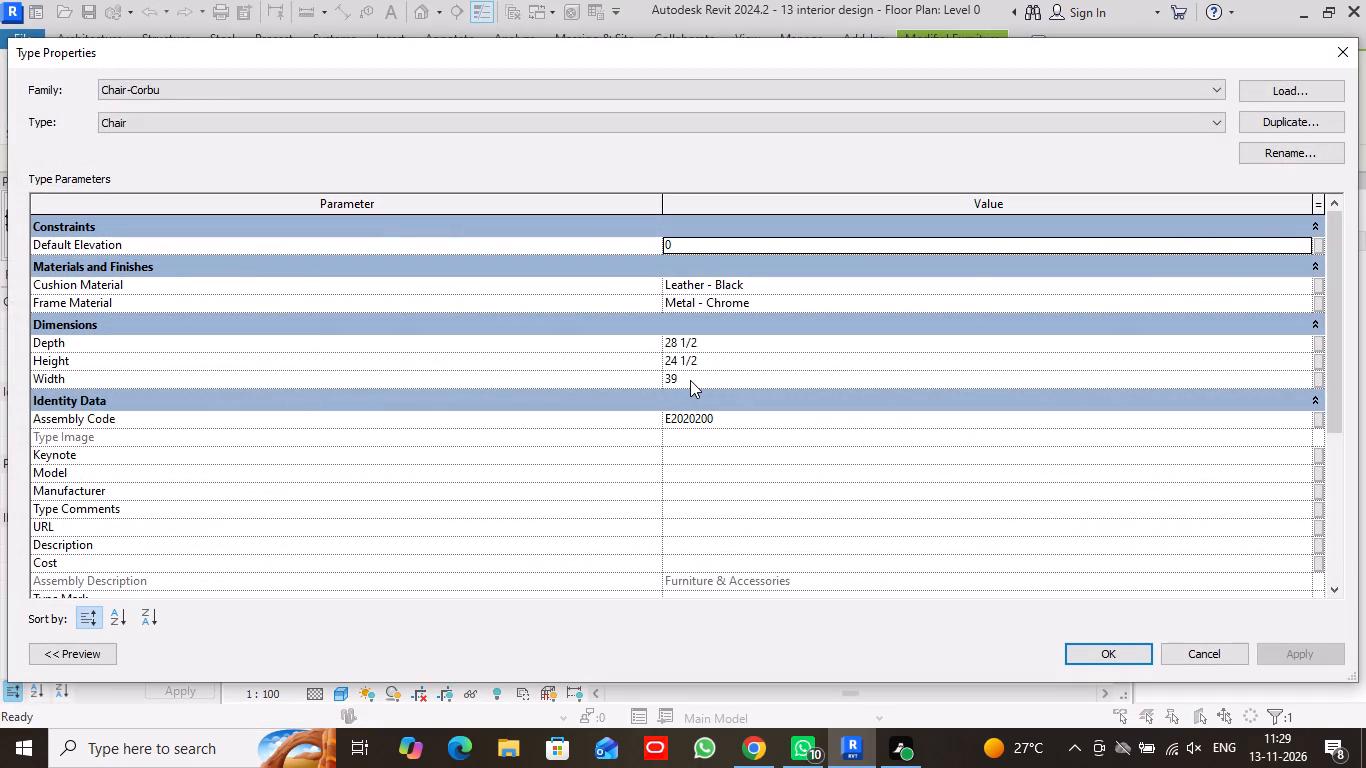
left_click(690, 380)
type("100")
key("Return")
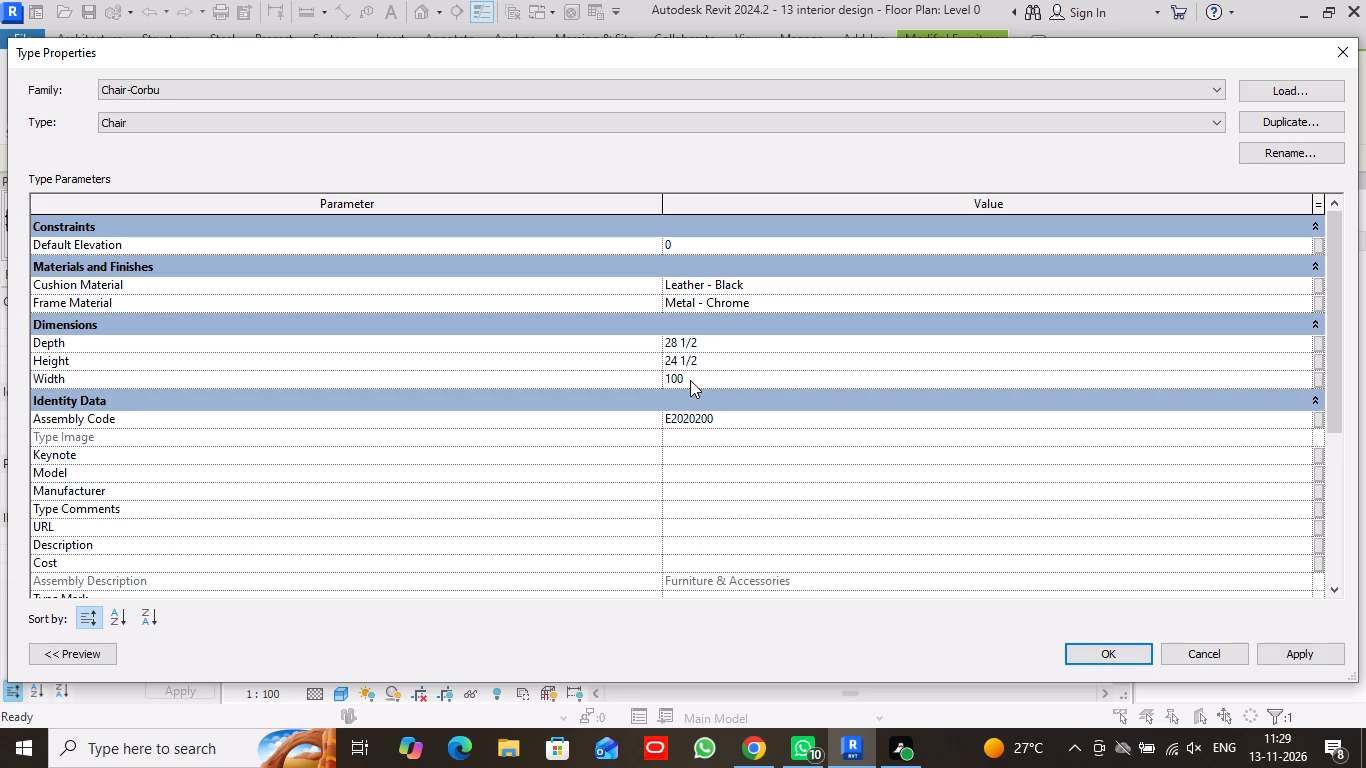
left_click(707, 342)
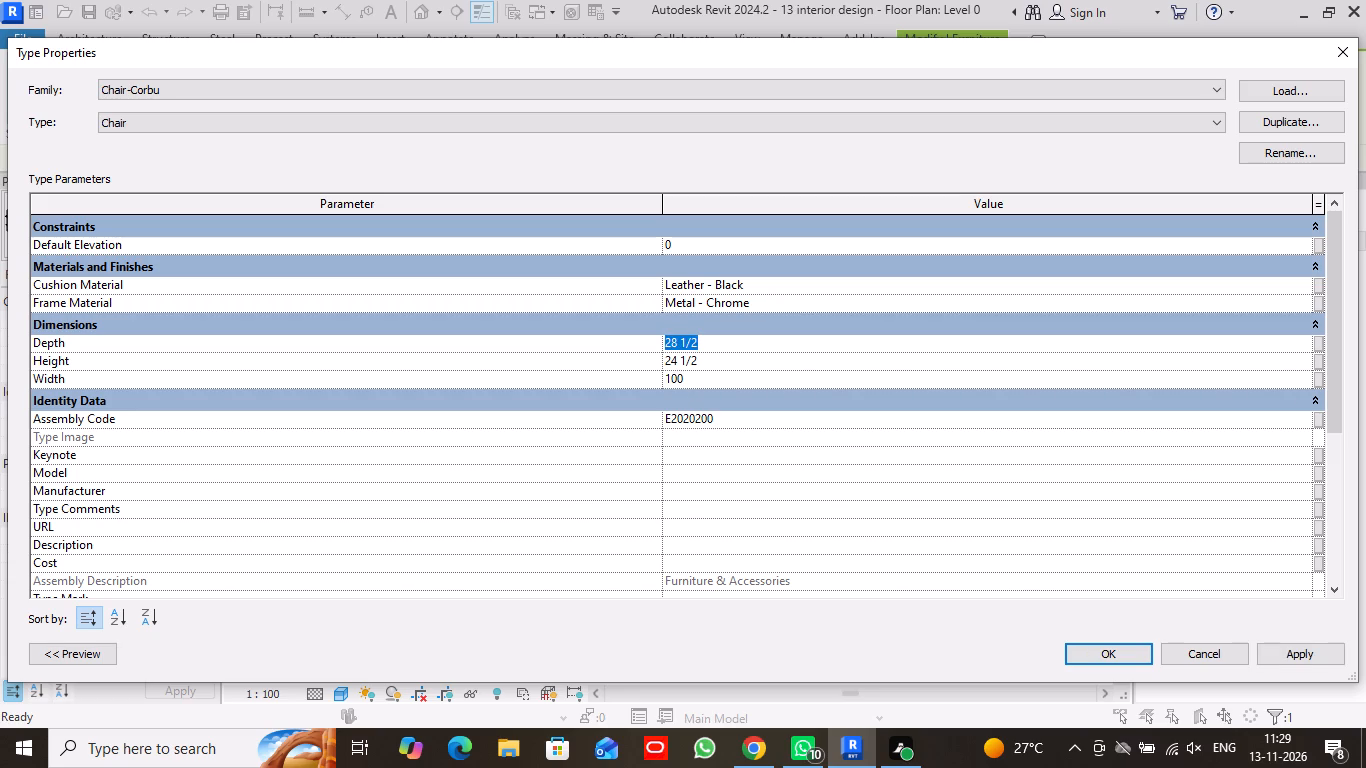
type("50")
key("Return")
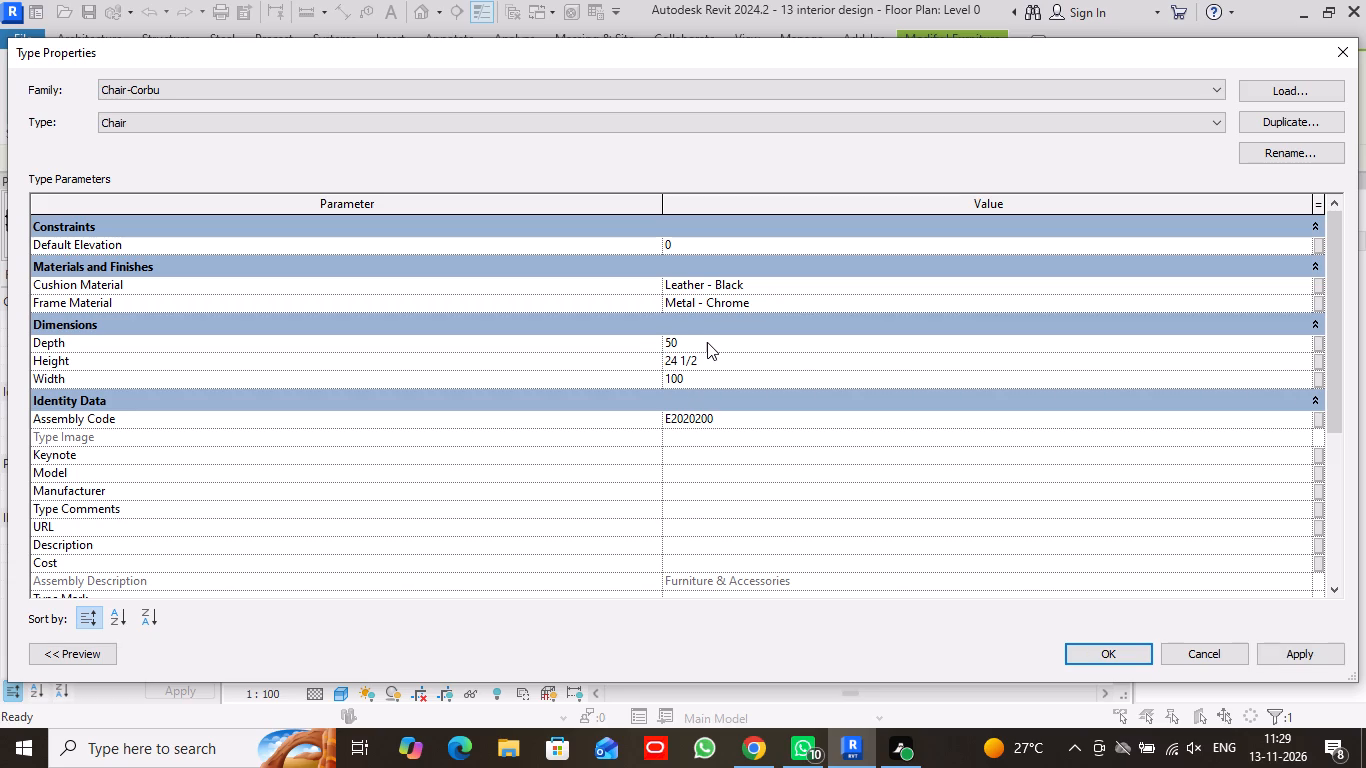
left_click(1080, 657)
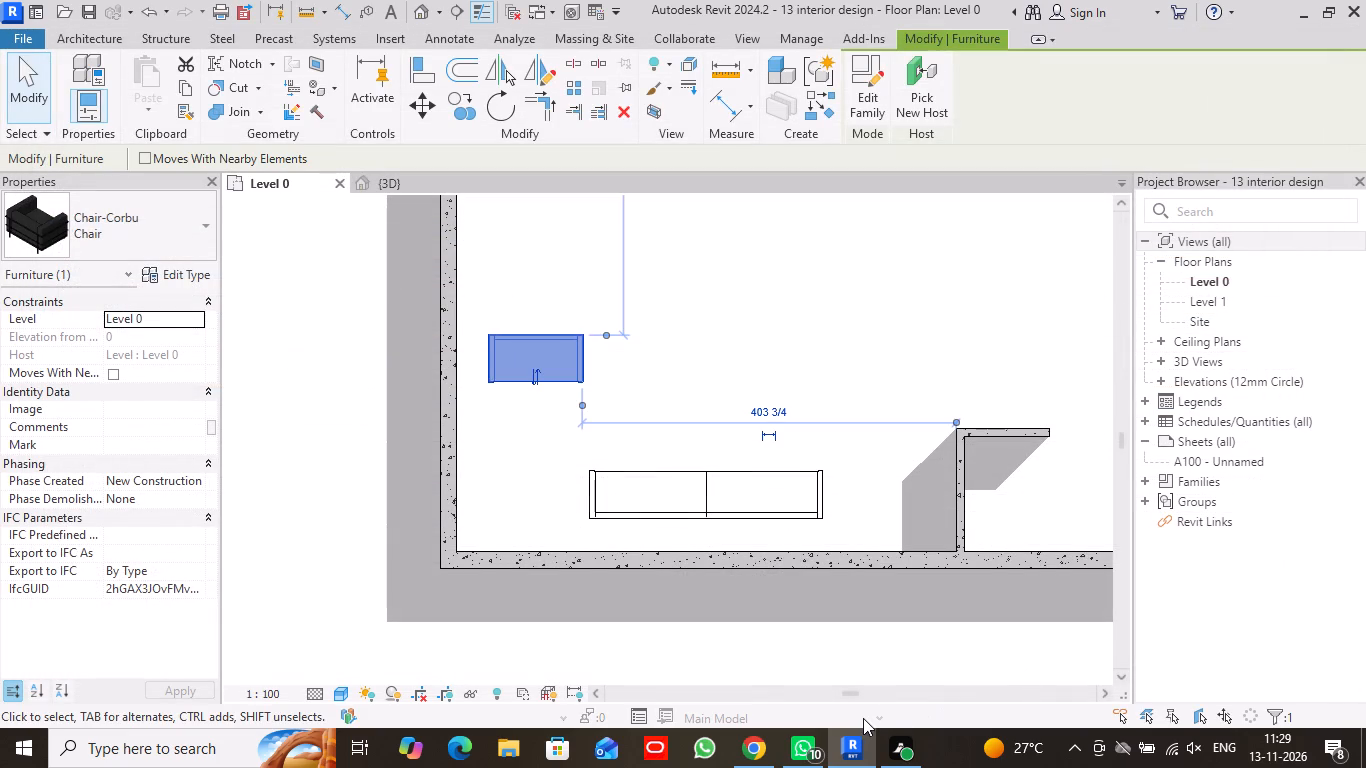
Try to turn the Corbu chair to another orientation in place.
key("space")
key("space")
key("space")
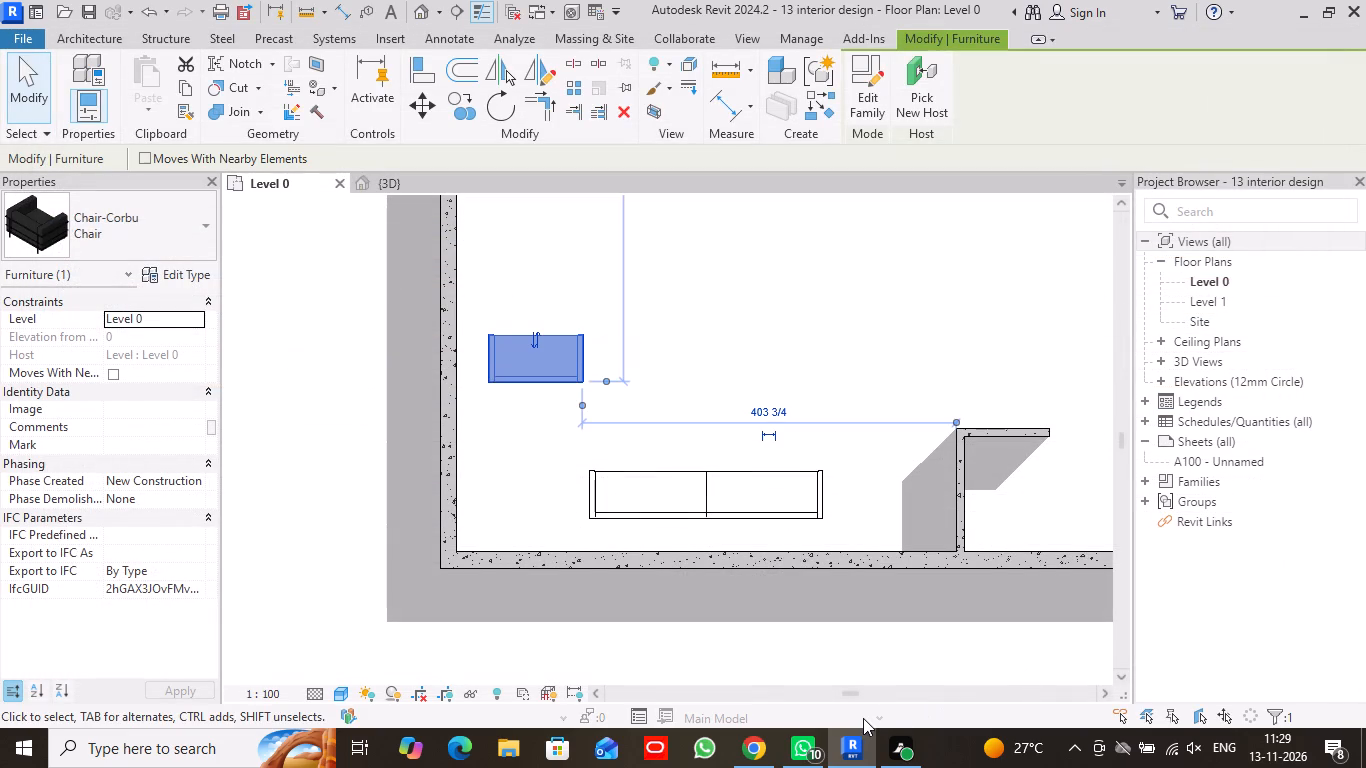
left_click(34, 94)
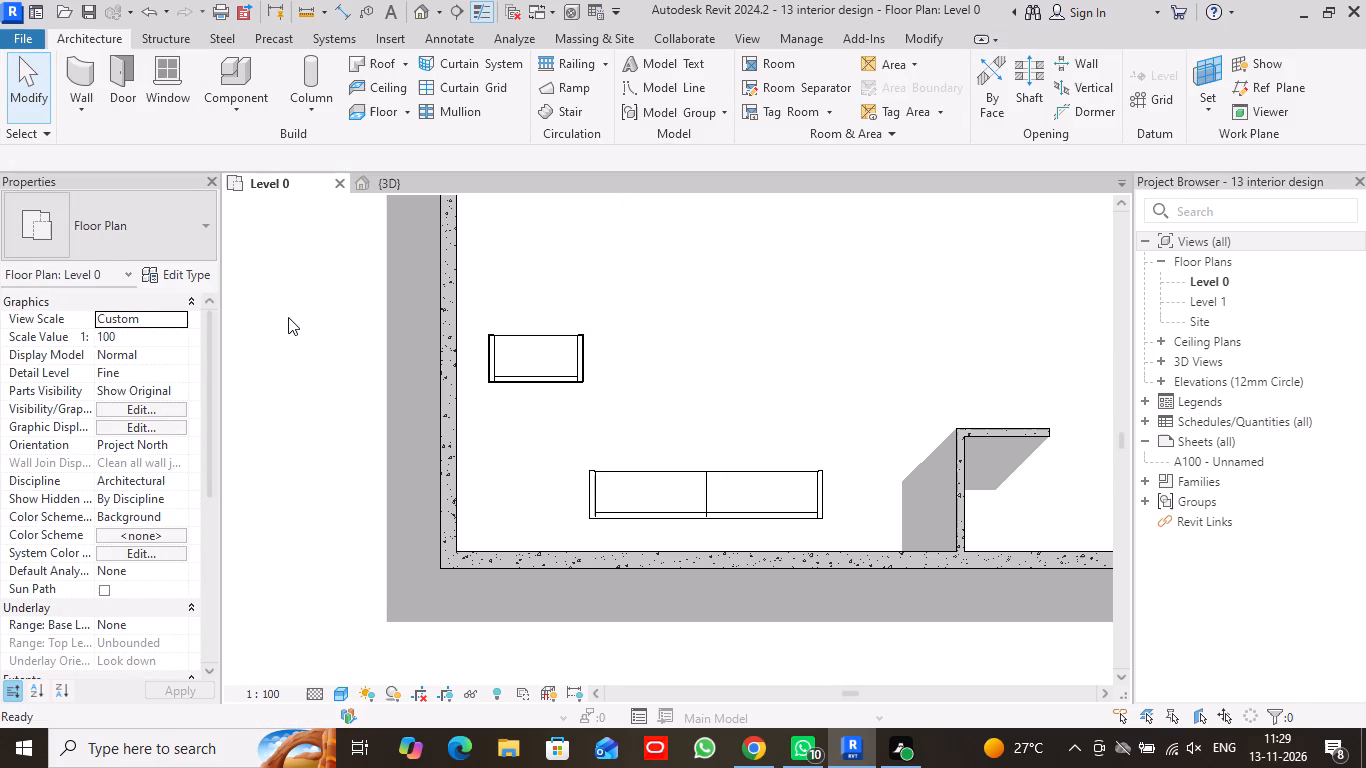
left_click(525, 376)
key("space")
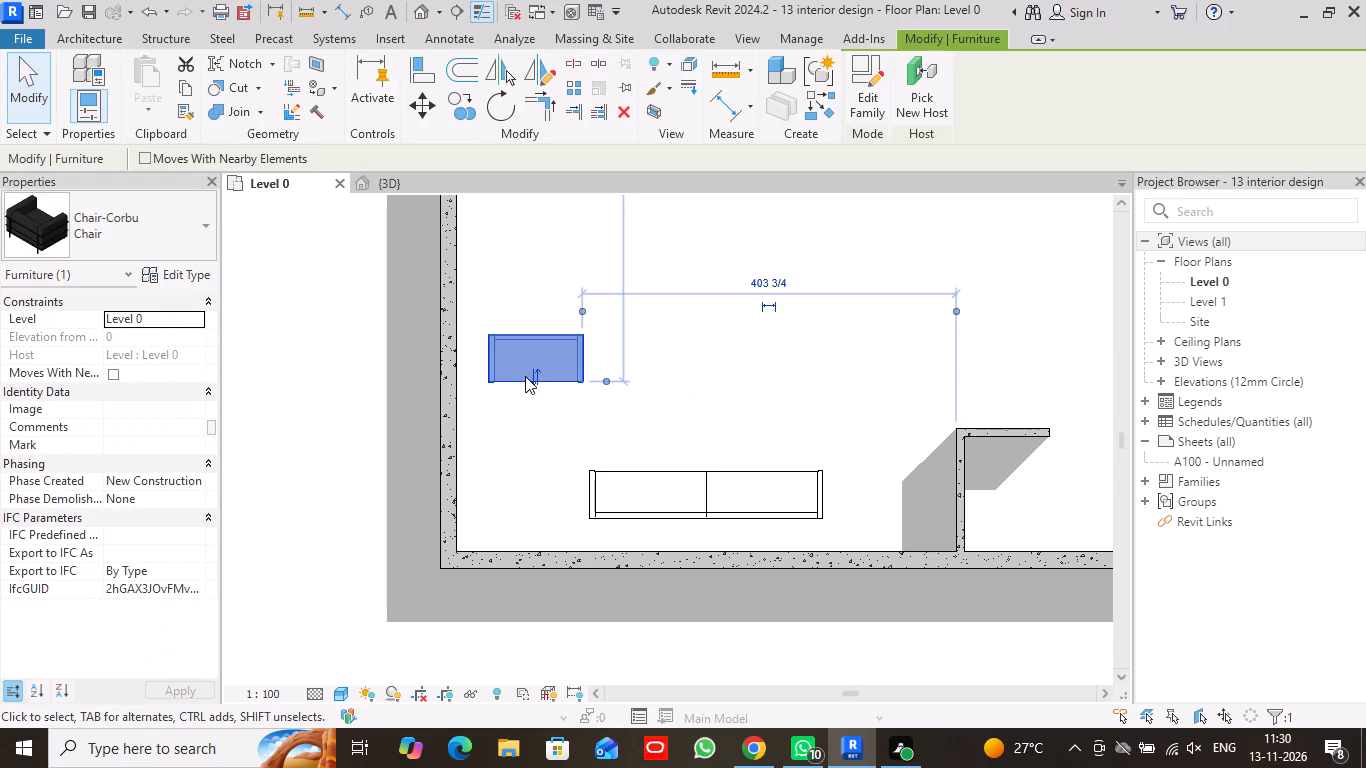
Try to rotate the Corbu chair about its centre with the Copy option on.
left_click(508, 106)
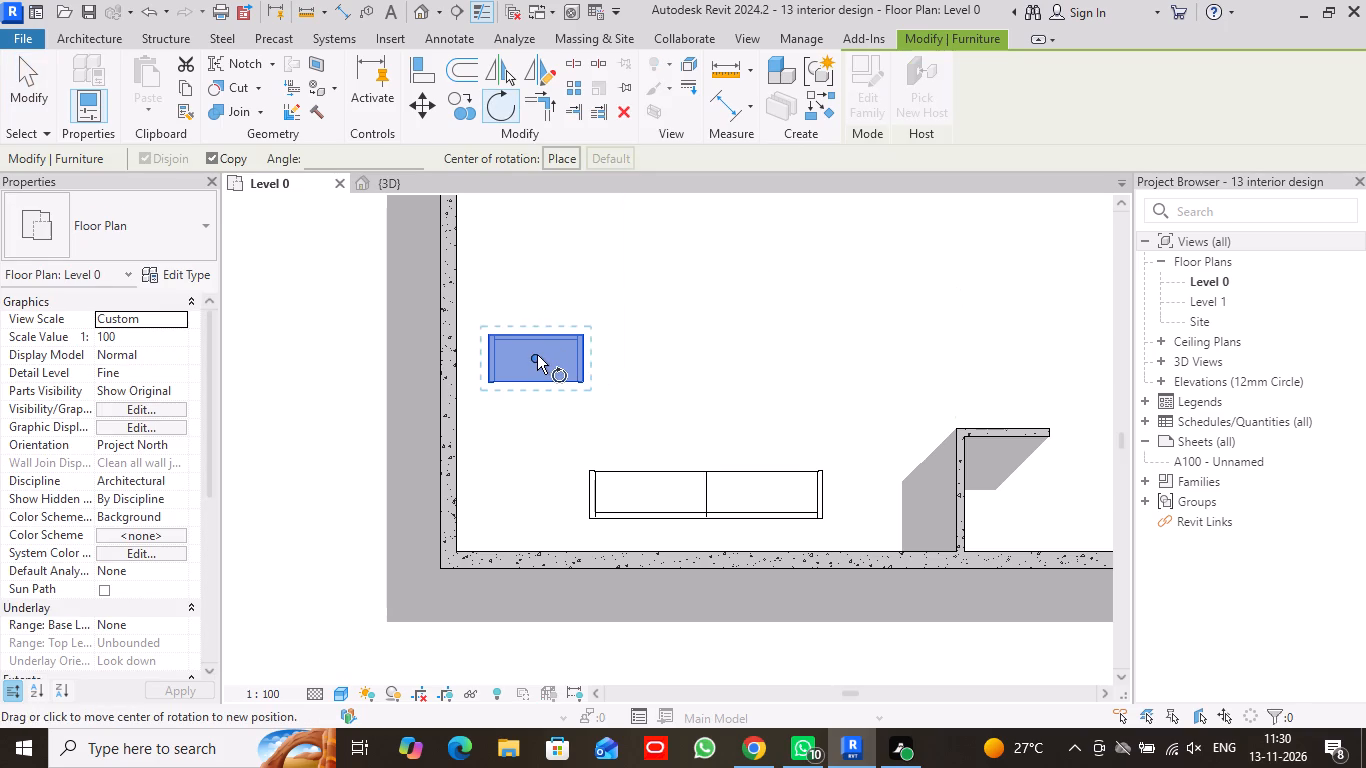
left_click(537, 355)
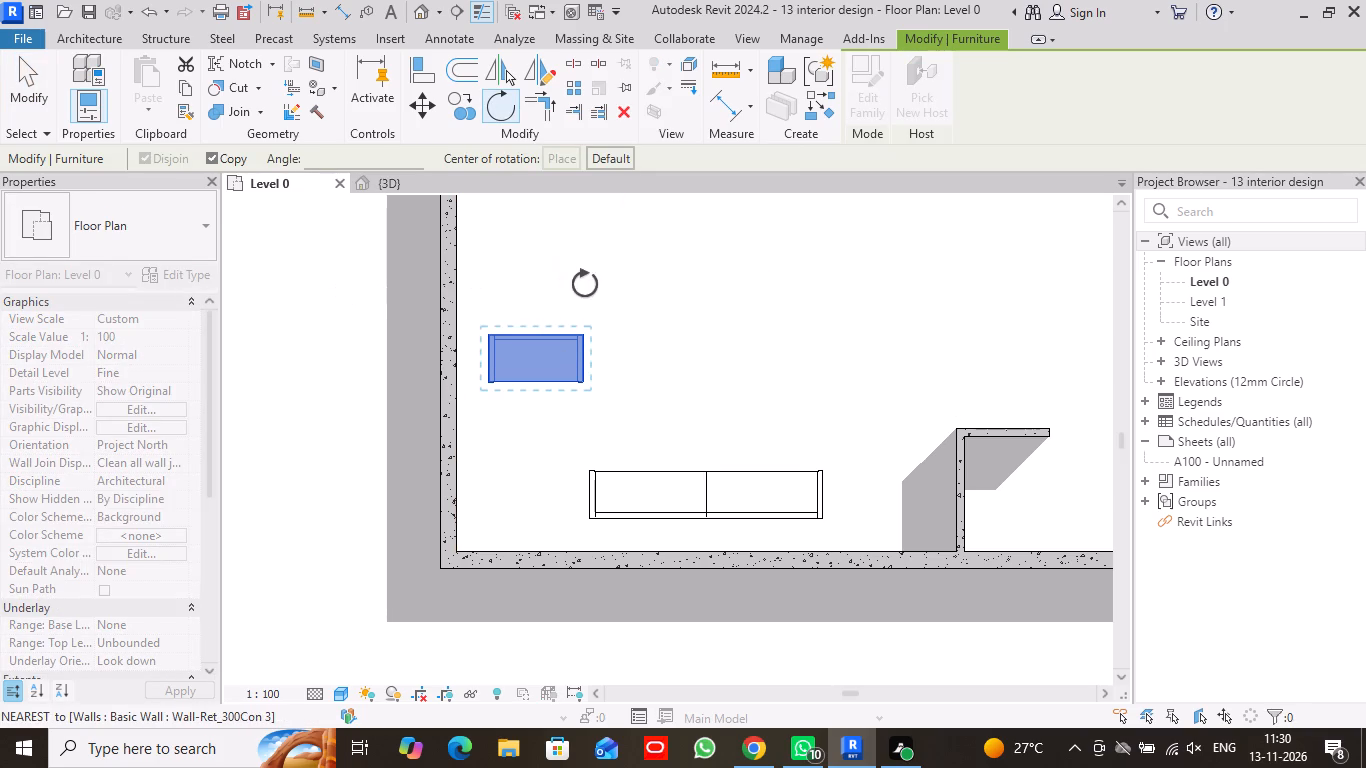
key("space")
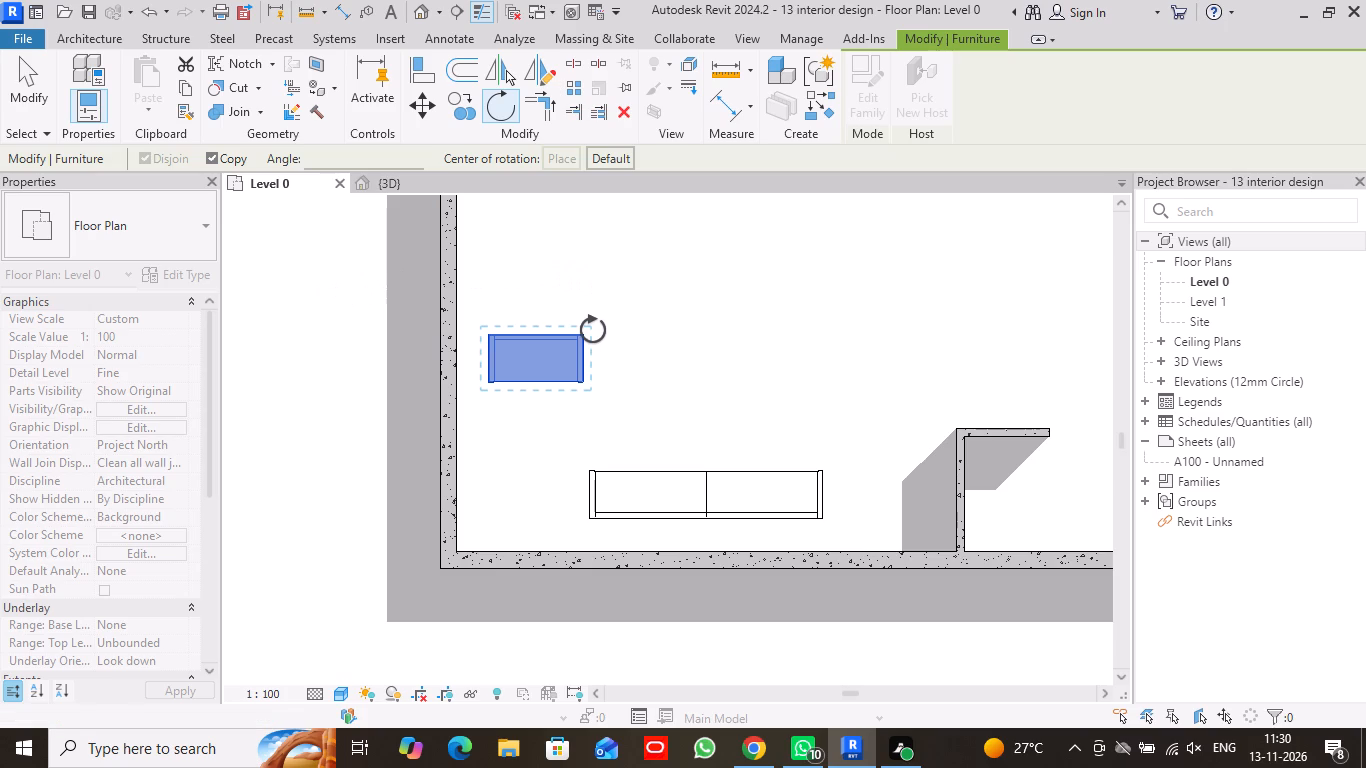
left_click(542, 357)
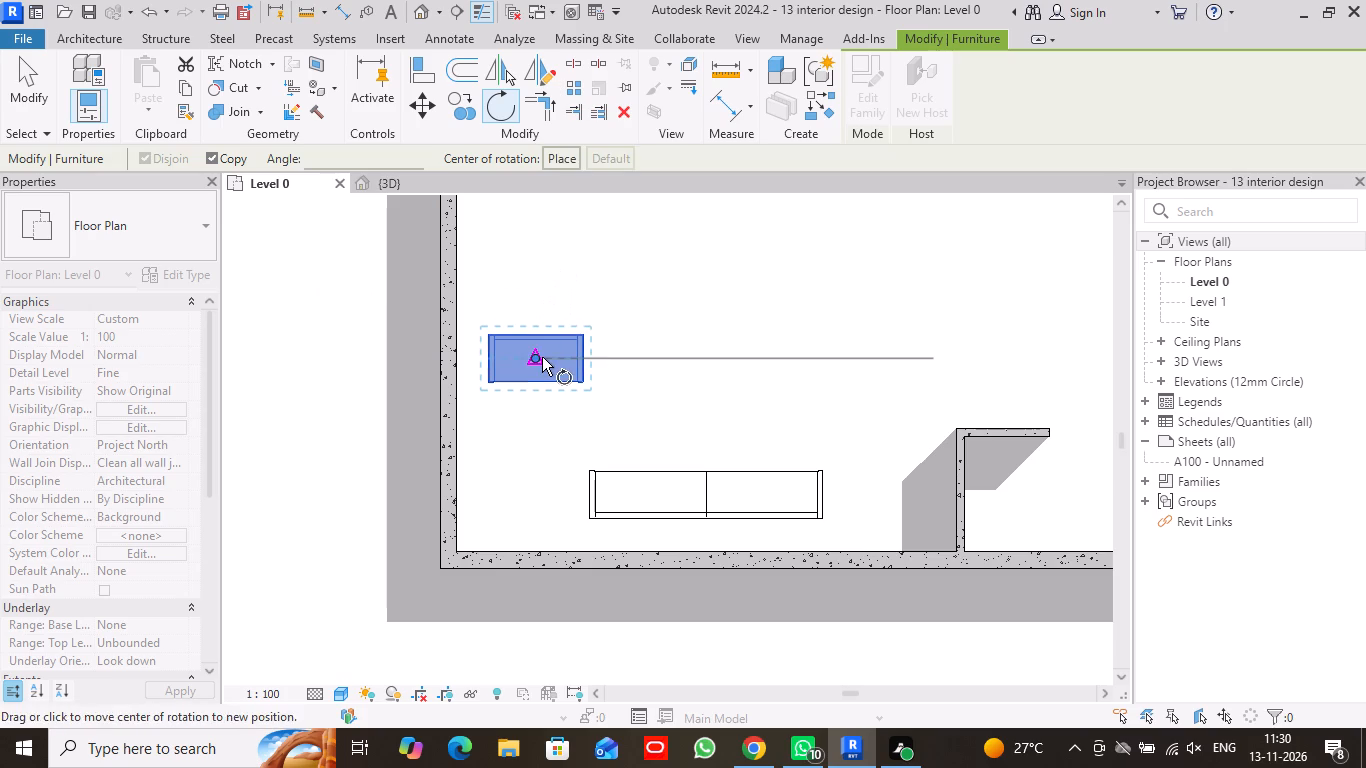
left_click(577, 308)
left_click(577, 308)
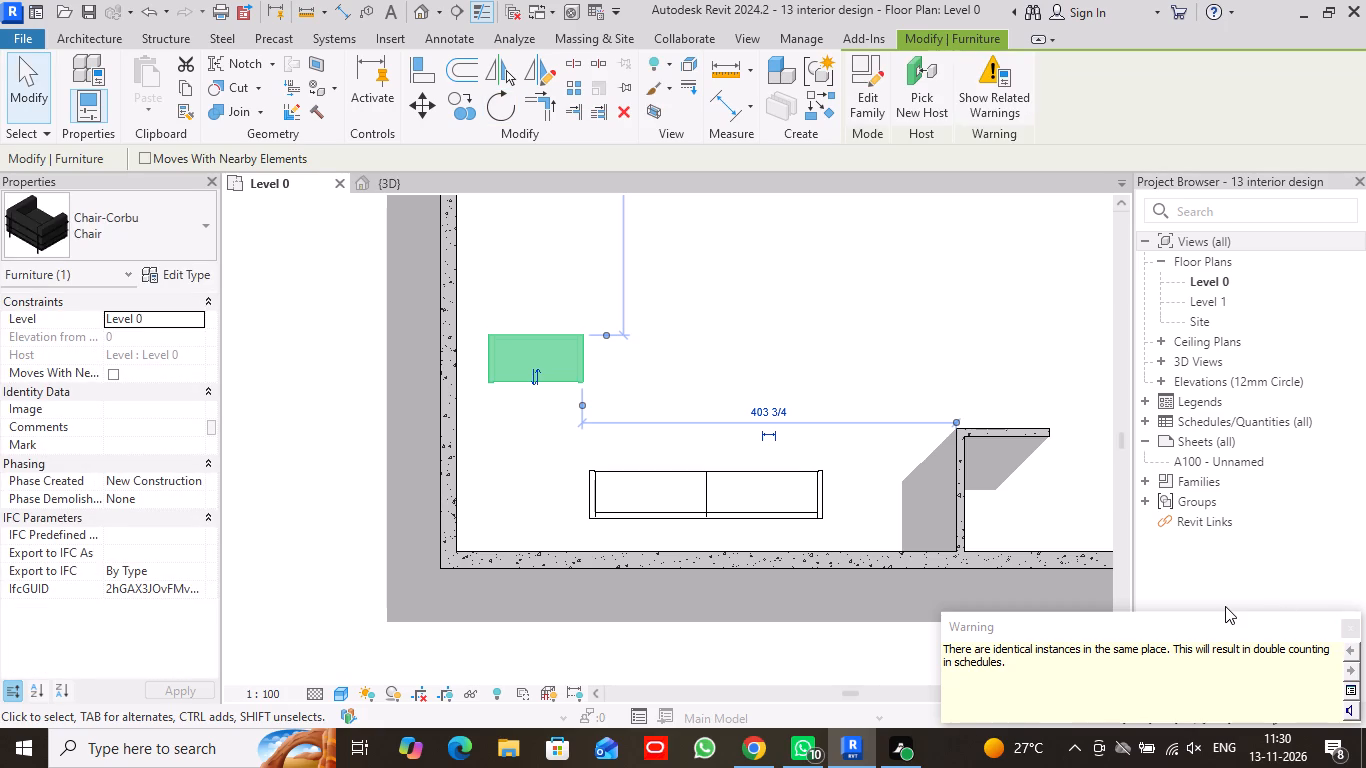
left_click(1351, 628)
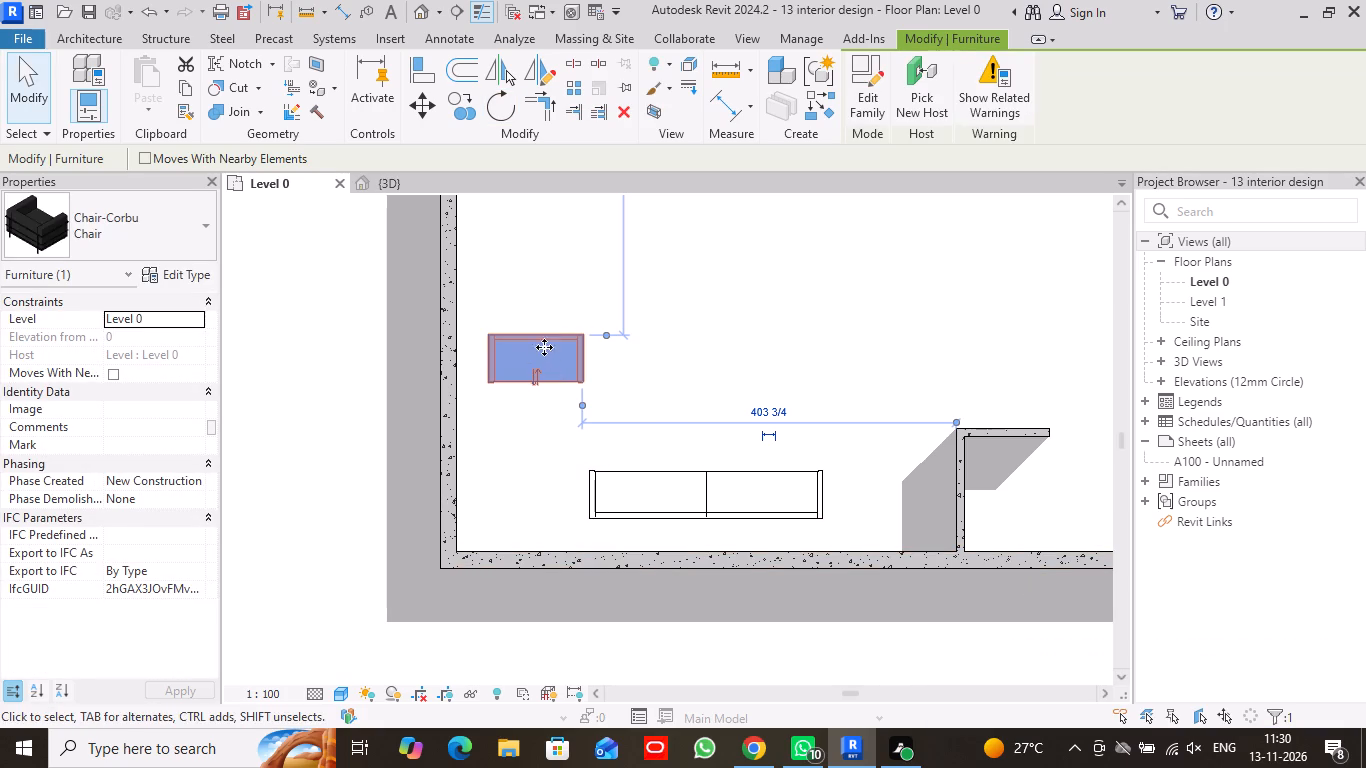
Rotate a copy of the Corbu chair about its centre by about 45 degrees counterclockwise.
left_click(513, 110)
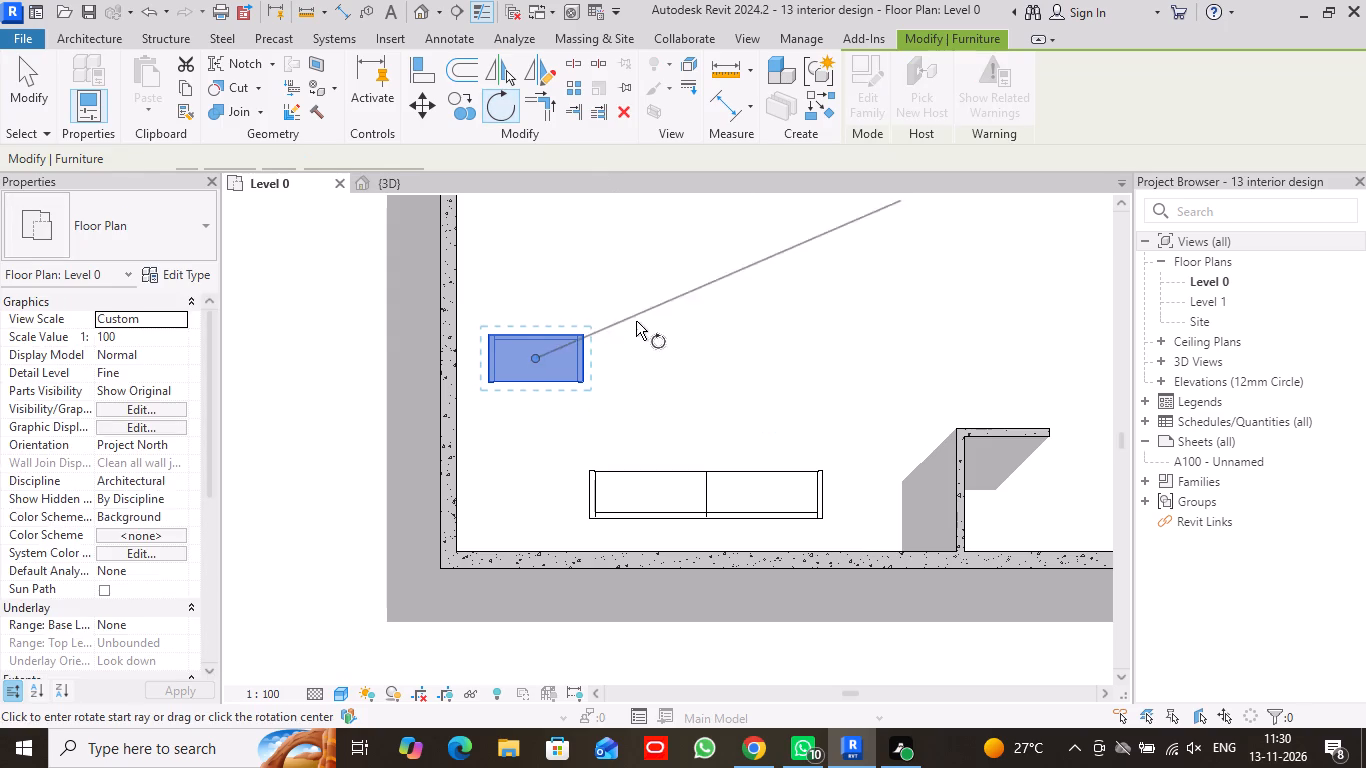
left_click(604, 289)
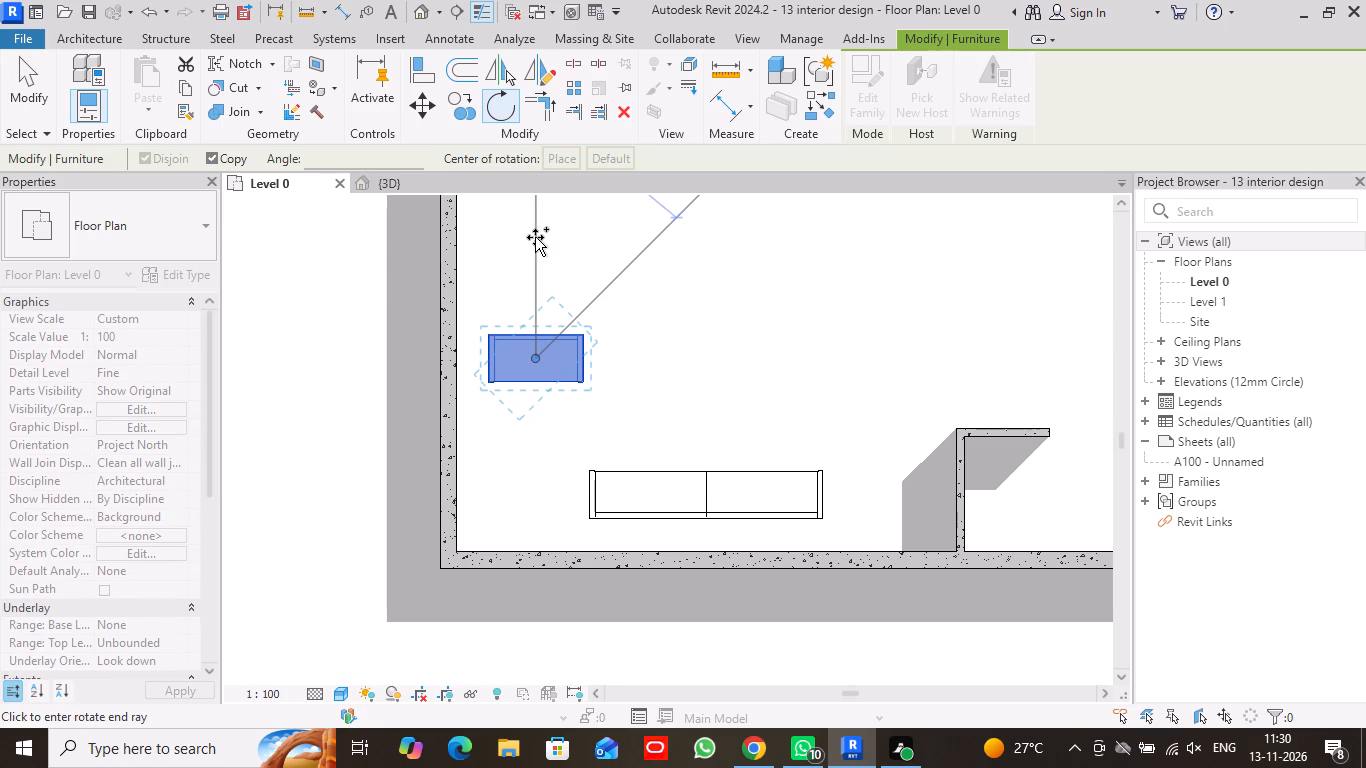
left_click(535, 237)
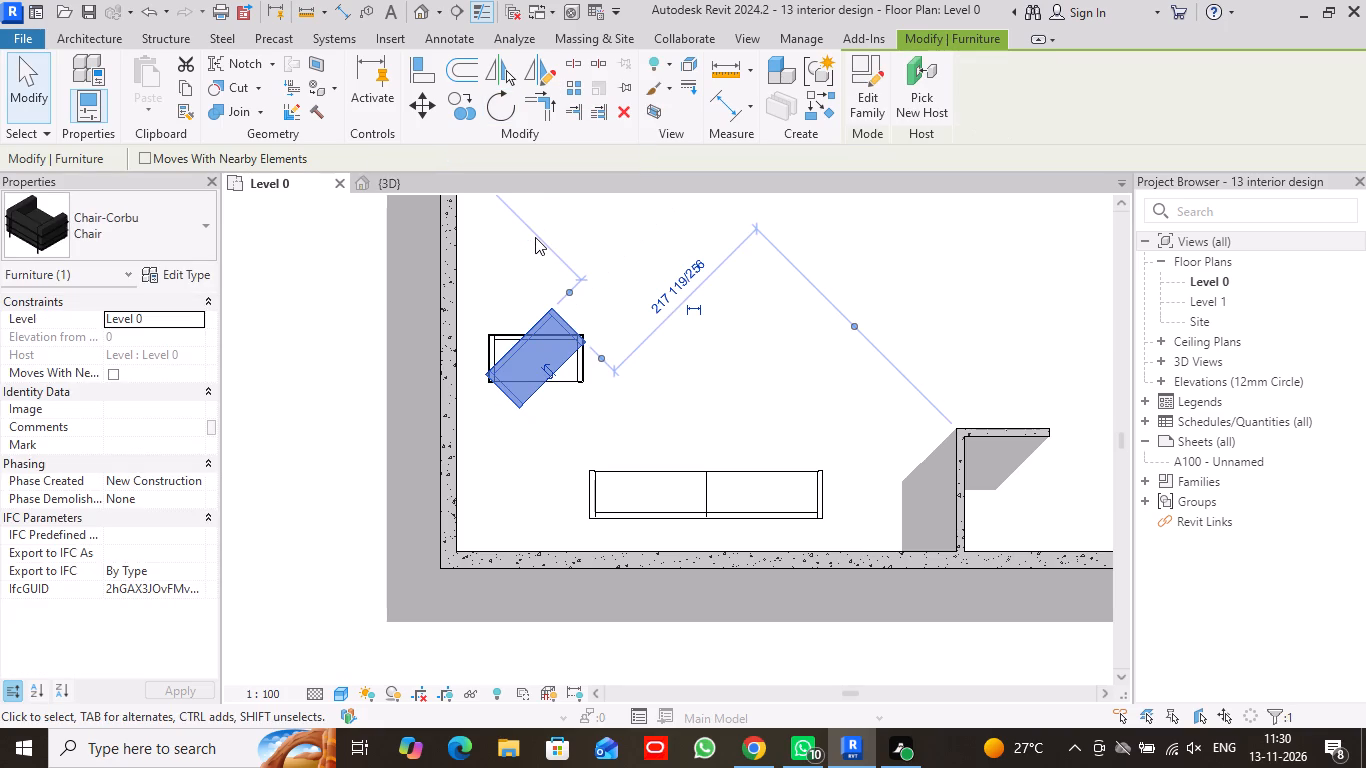
left_click(19, 96)
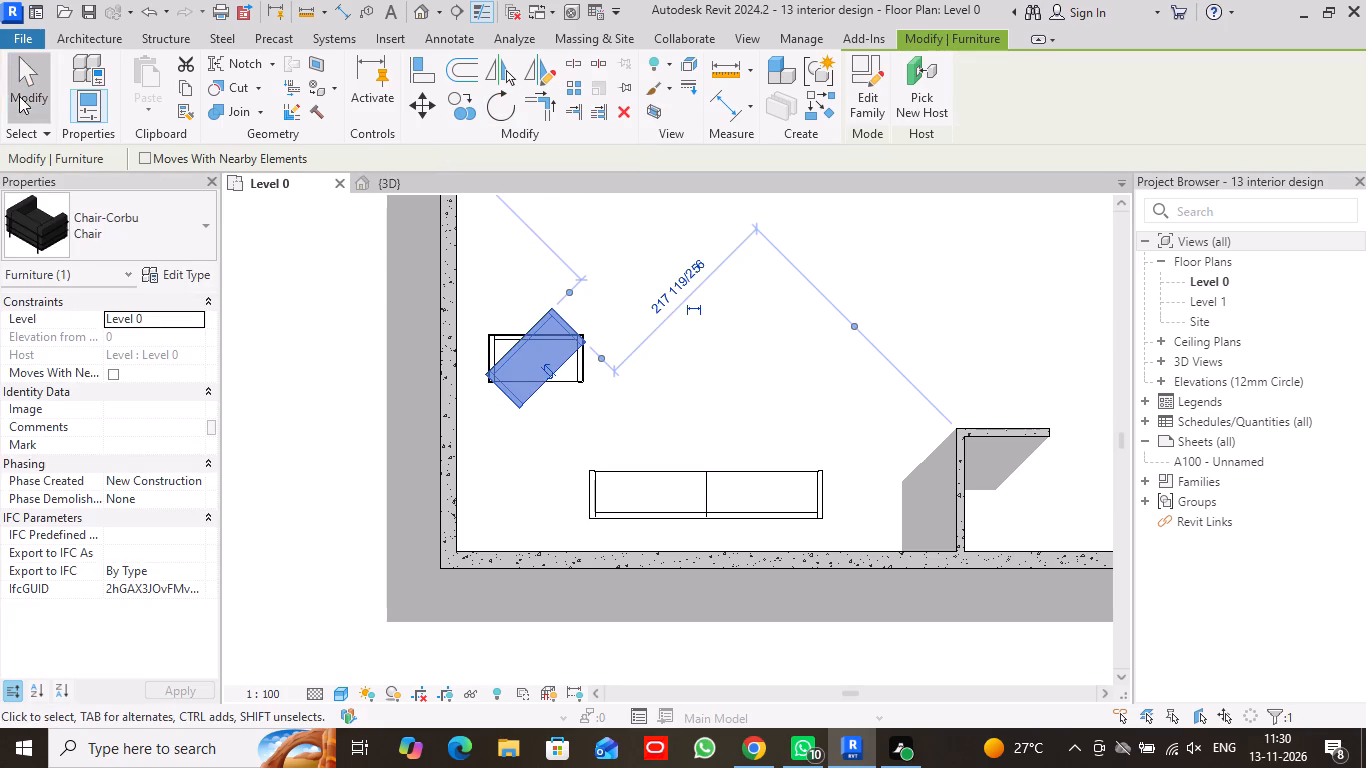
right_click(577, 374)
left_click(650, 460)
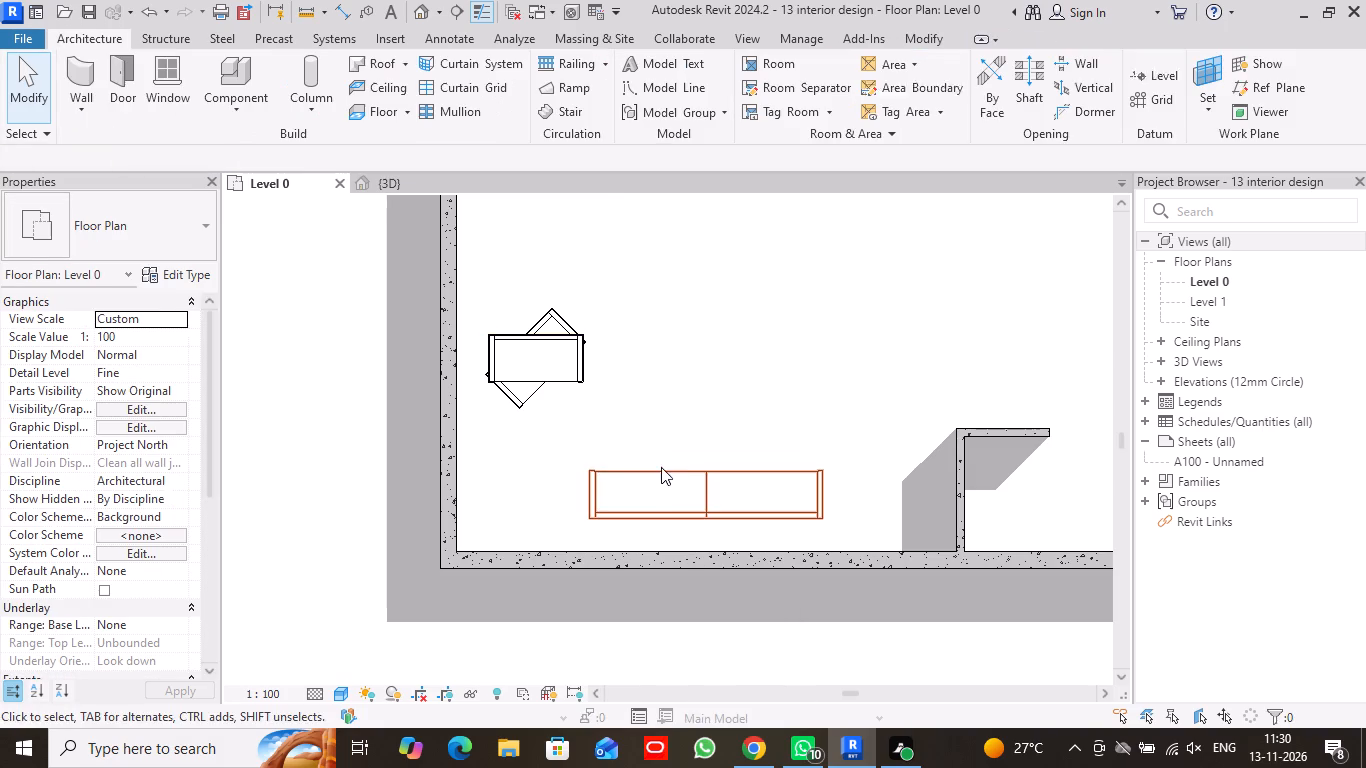
Delete the original horizontal Corbu chair from beneath its diagonally rotated copy.
right_click(582, 378)
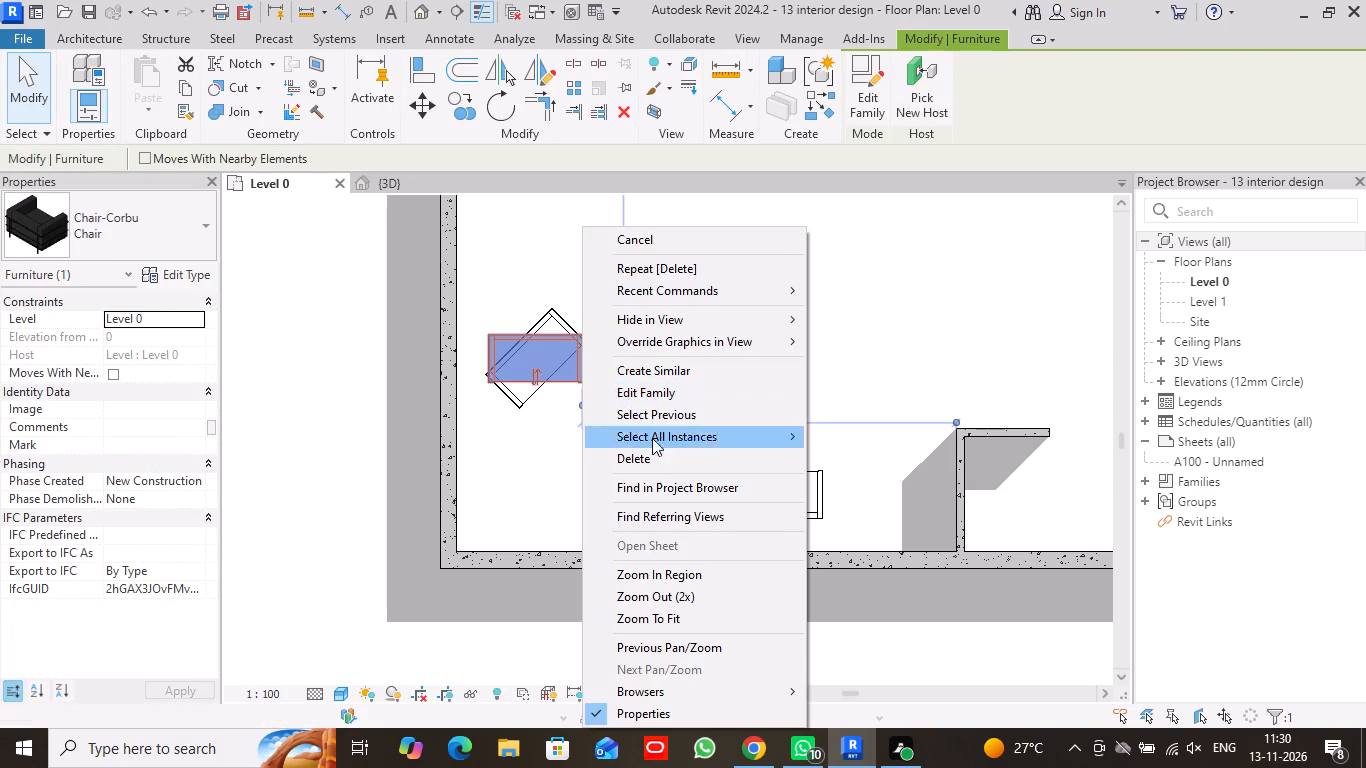
left_click(653, 465)
Rotate a copy of the diagonal Corbu chair about its centre by about 45 degrees counterclockwise, so its back faces the nearby outer wall.
scroll(727, 431, "down", 3)
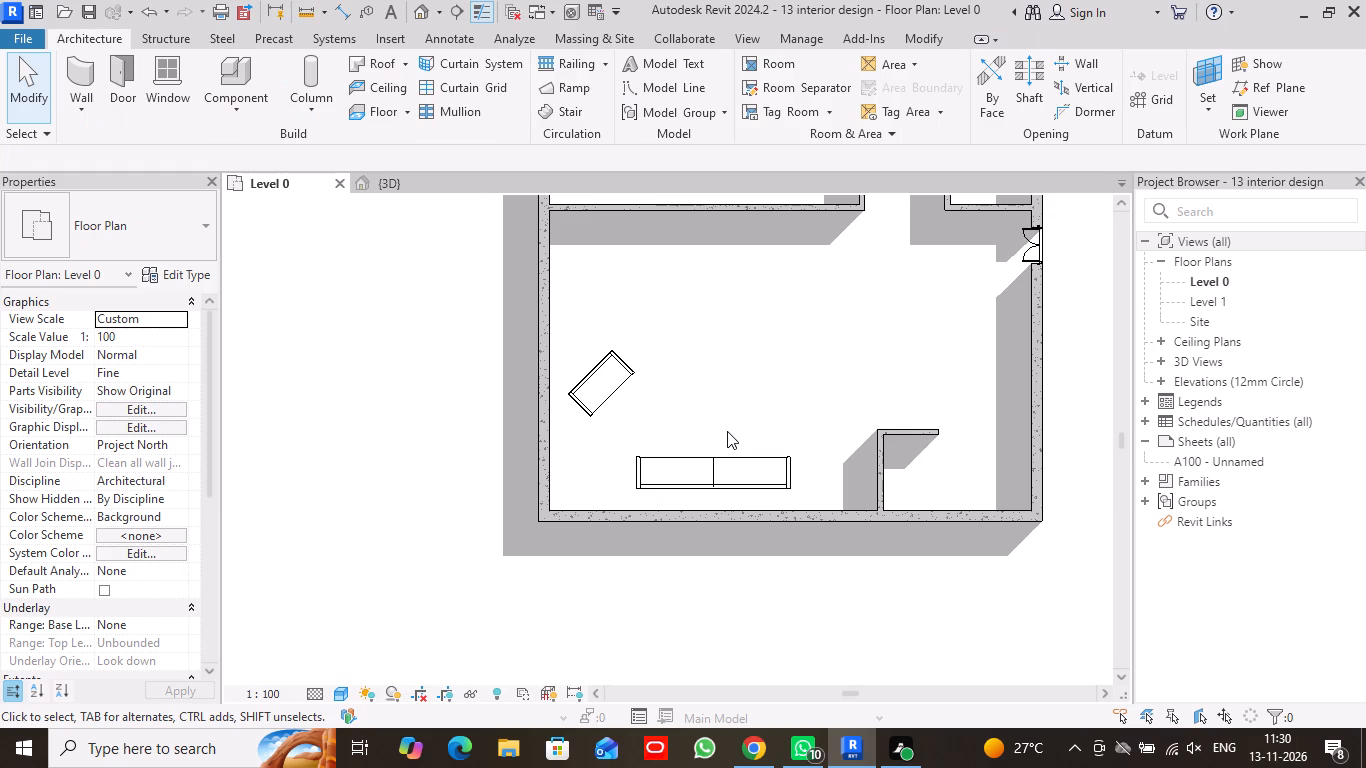
left_click(590, 381)
left_click(495, 103)
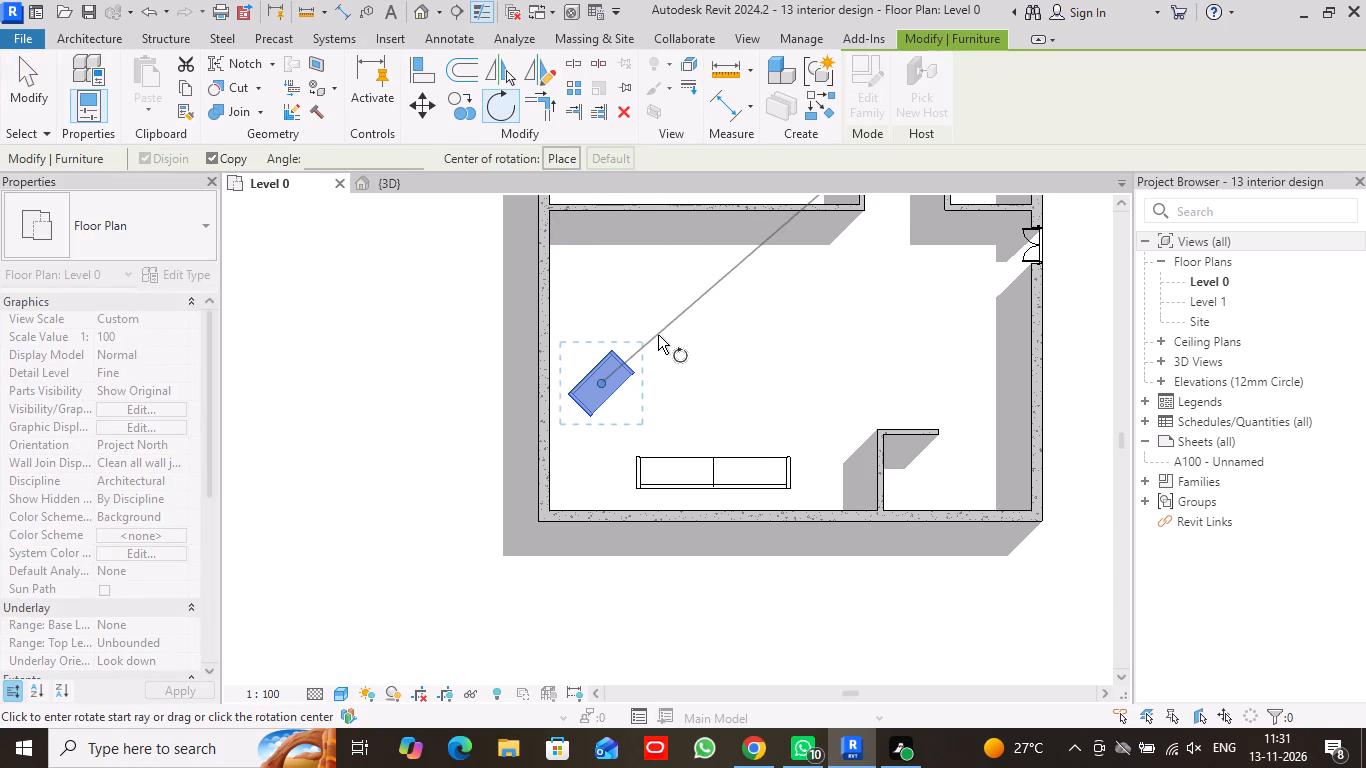
left_click(657, 332)
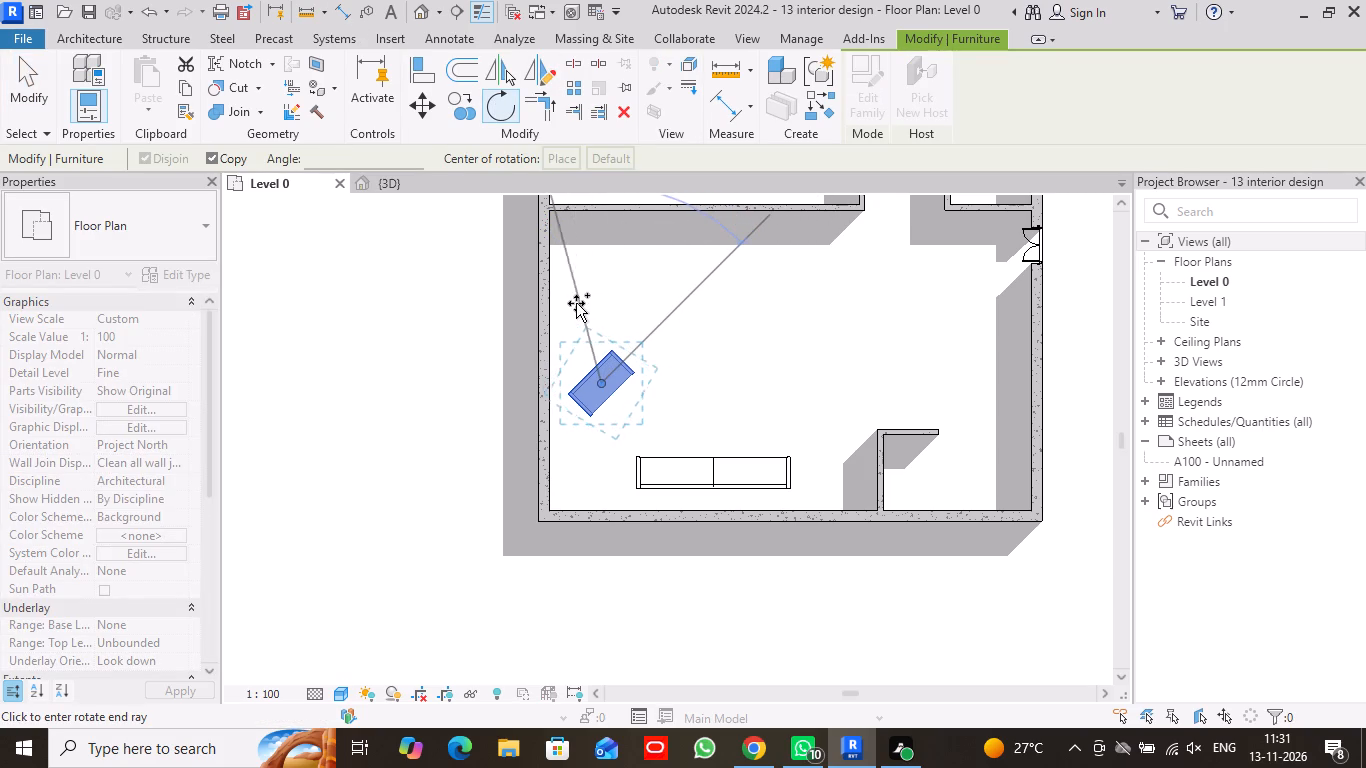
left_click(597, 290)
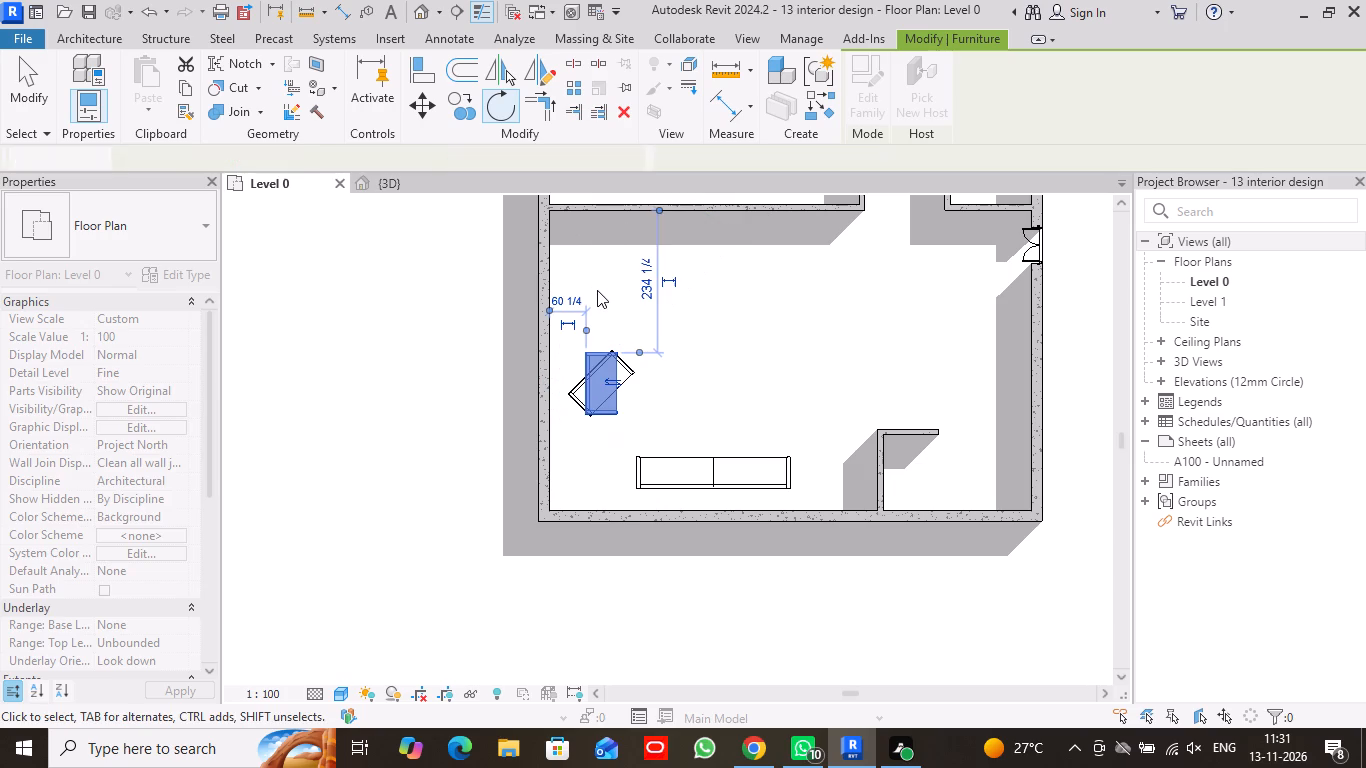
left_click(31, 100)
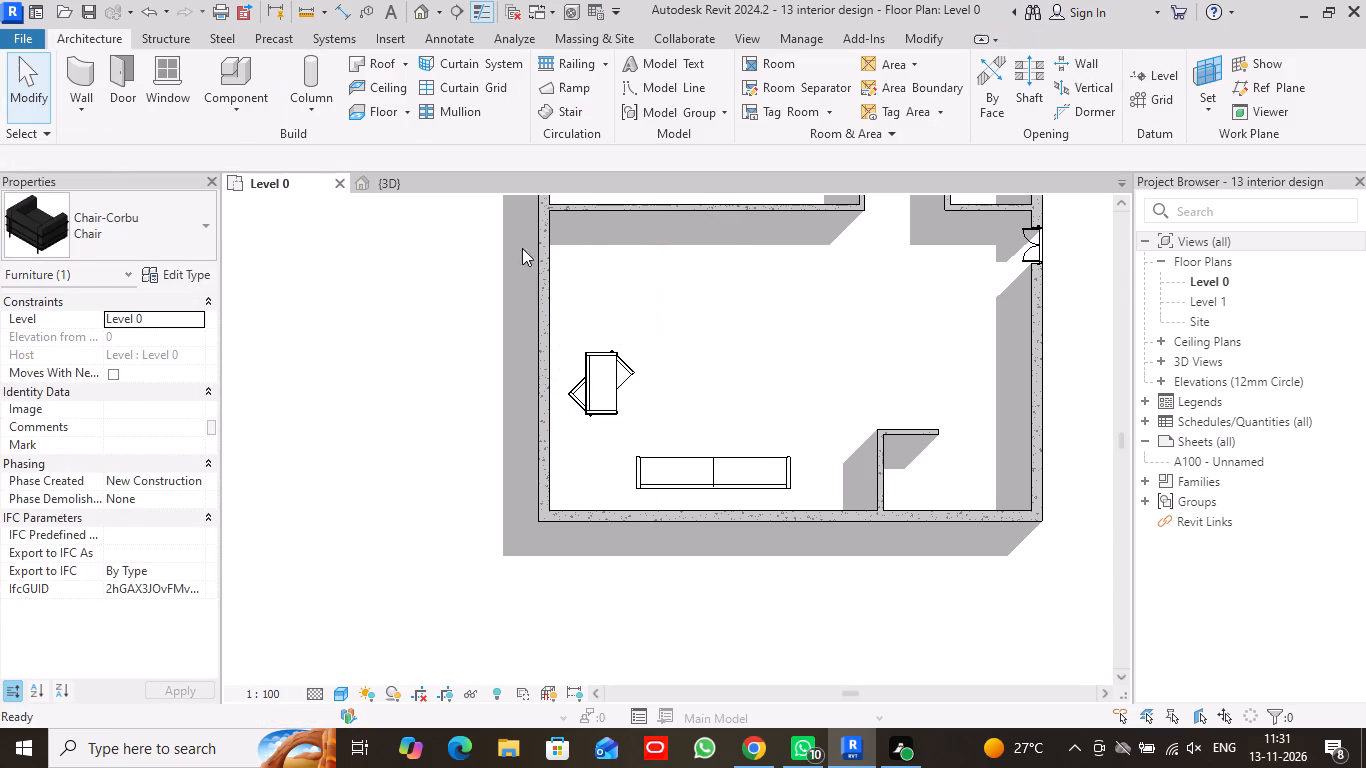
Delete the diagonal Corbu chair overlapping the upright copy.
left_click(632, 373)
right_click(632, 373)
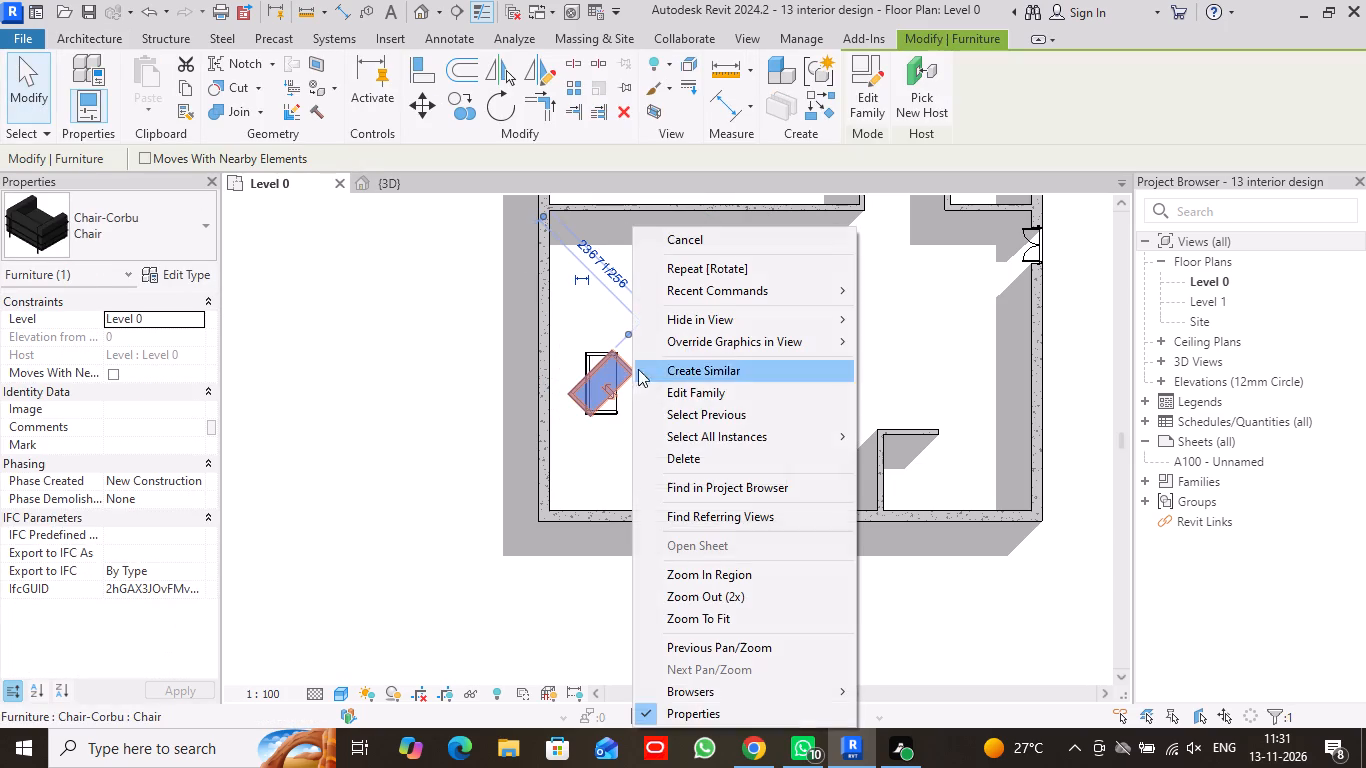
left_click(712, 457)
Nudge the remaining Corbu chair towards the sofa and away from the wall behind it, to about 85 1/4 inches from that wall.
scroll(748, 426, "down", 2)
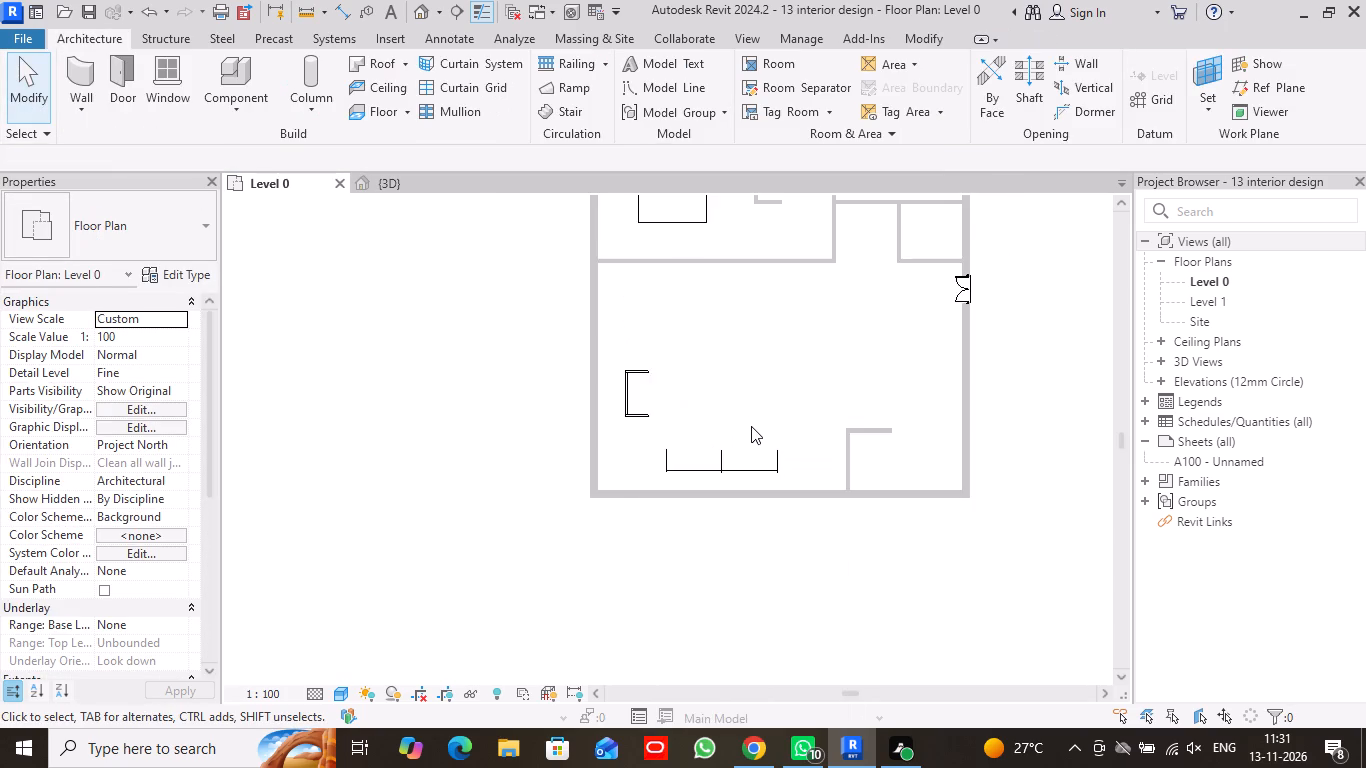
scroll(751, 426, "up", 4)
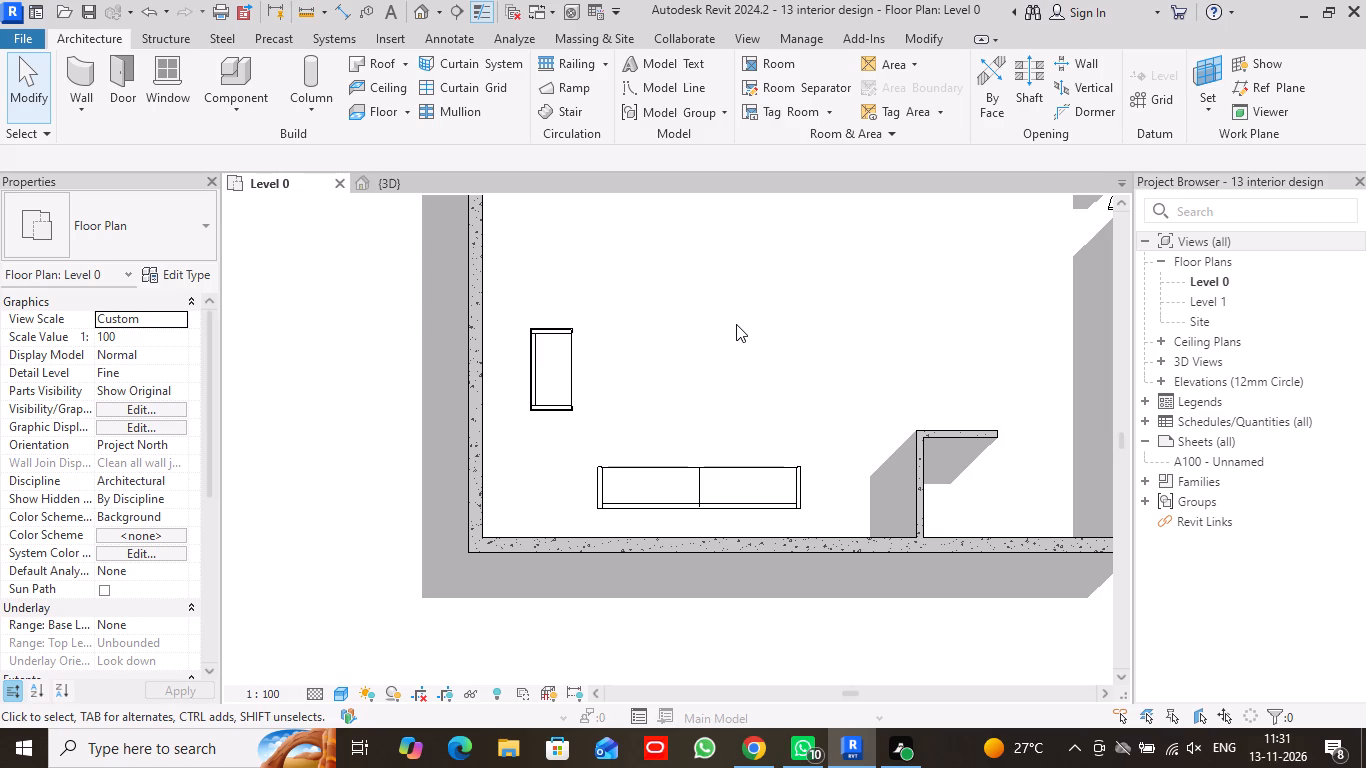
left_click(540, 381)
key("Down")
key("Down")
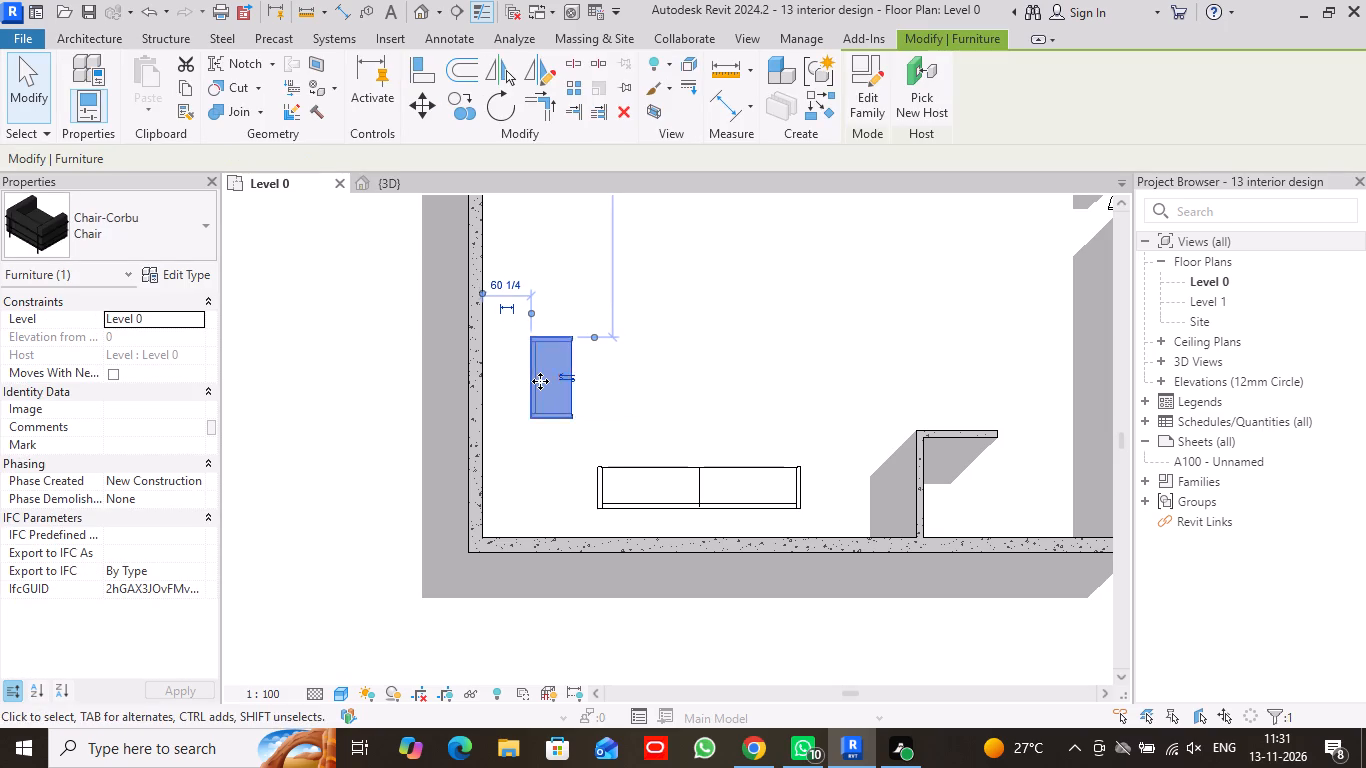
key("Right")
key("Right")
key("Right")
key("Right")
key("Right")
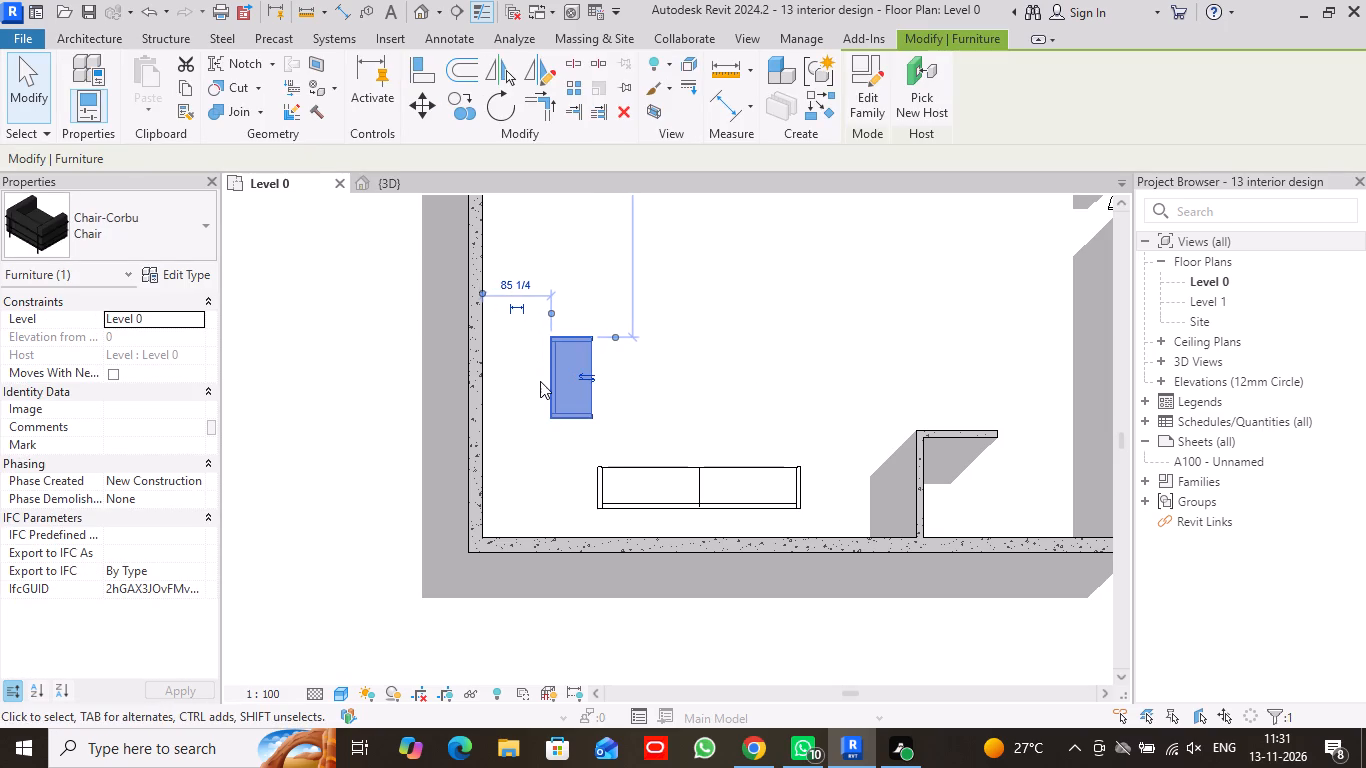
left_click(25, 99)
In the 3D view, set the Corbu sofa's type Height to 35 inches.
scroll(734, 385, "down", 5)
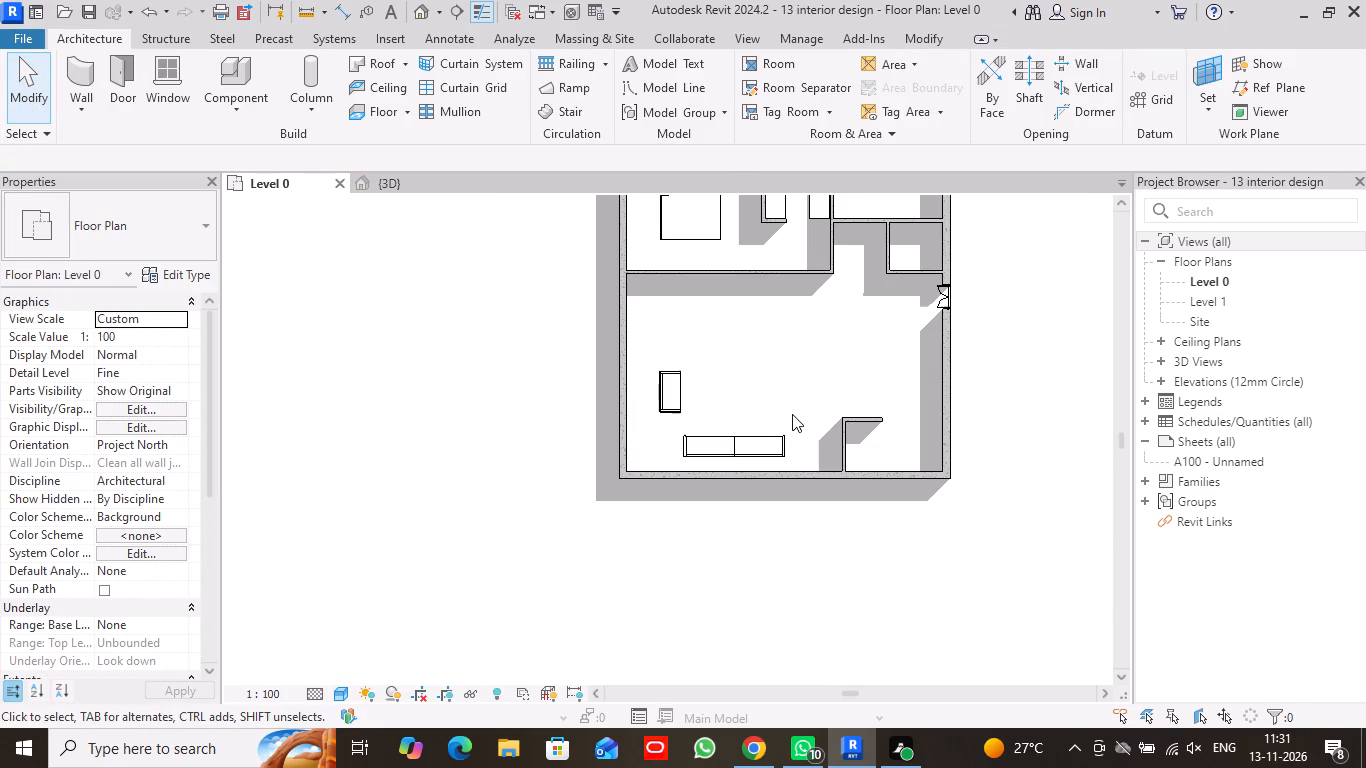
left_click(410, 188)
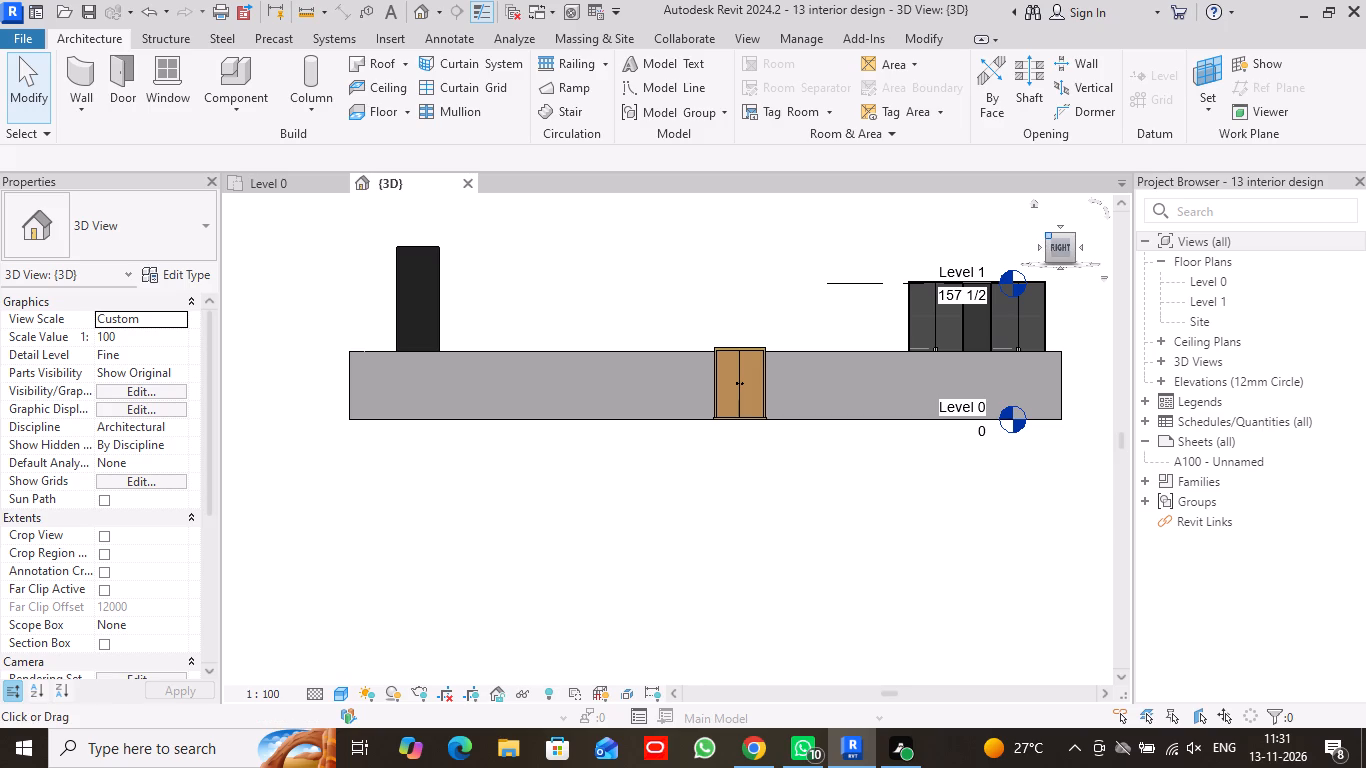
left_click_drag(1046, 235, 1095, 268)
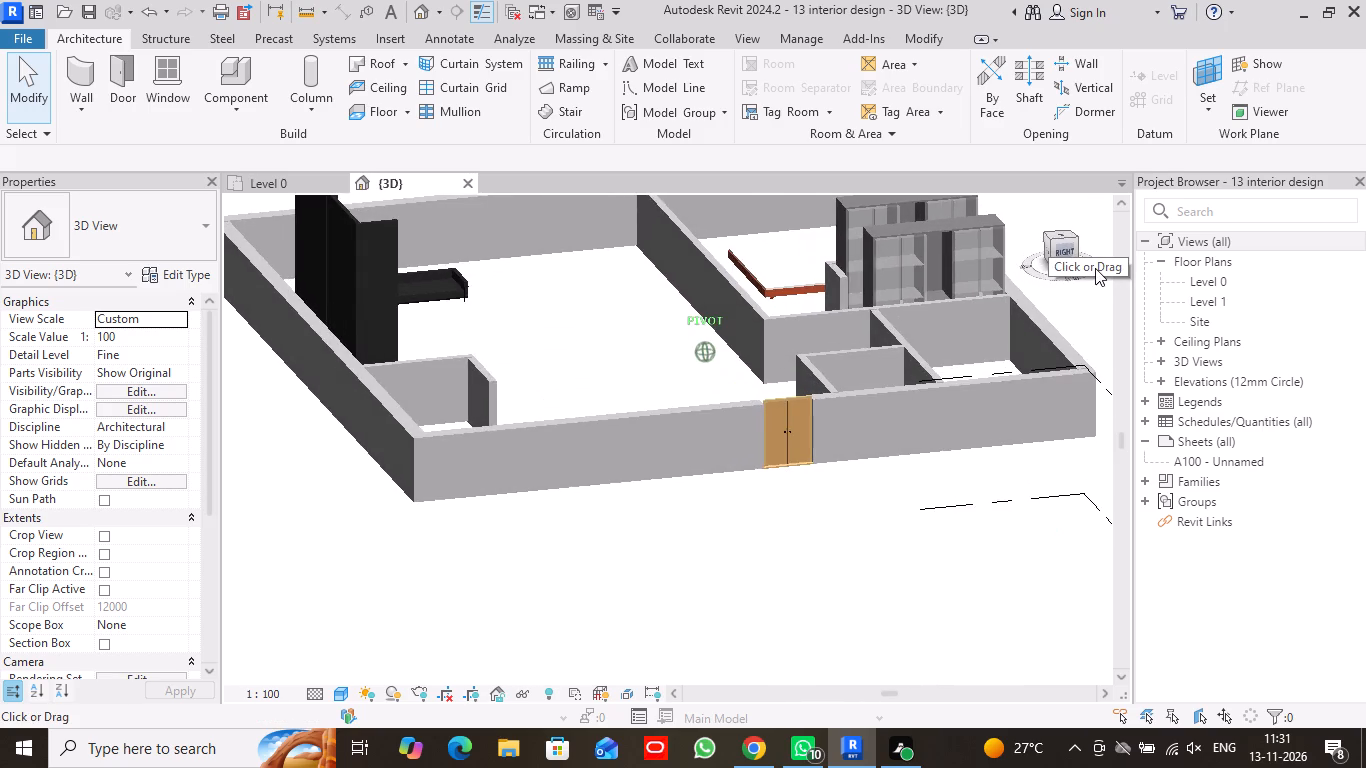
left_click_drag(1095, 268, 386, 340)
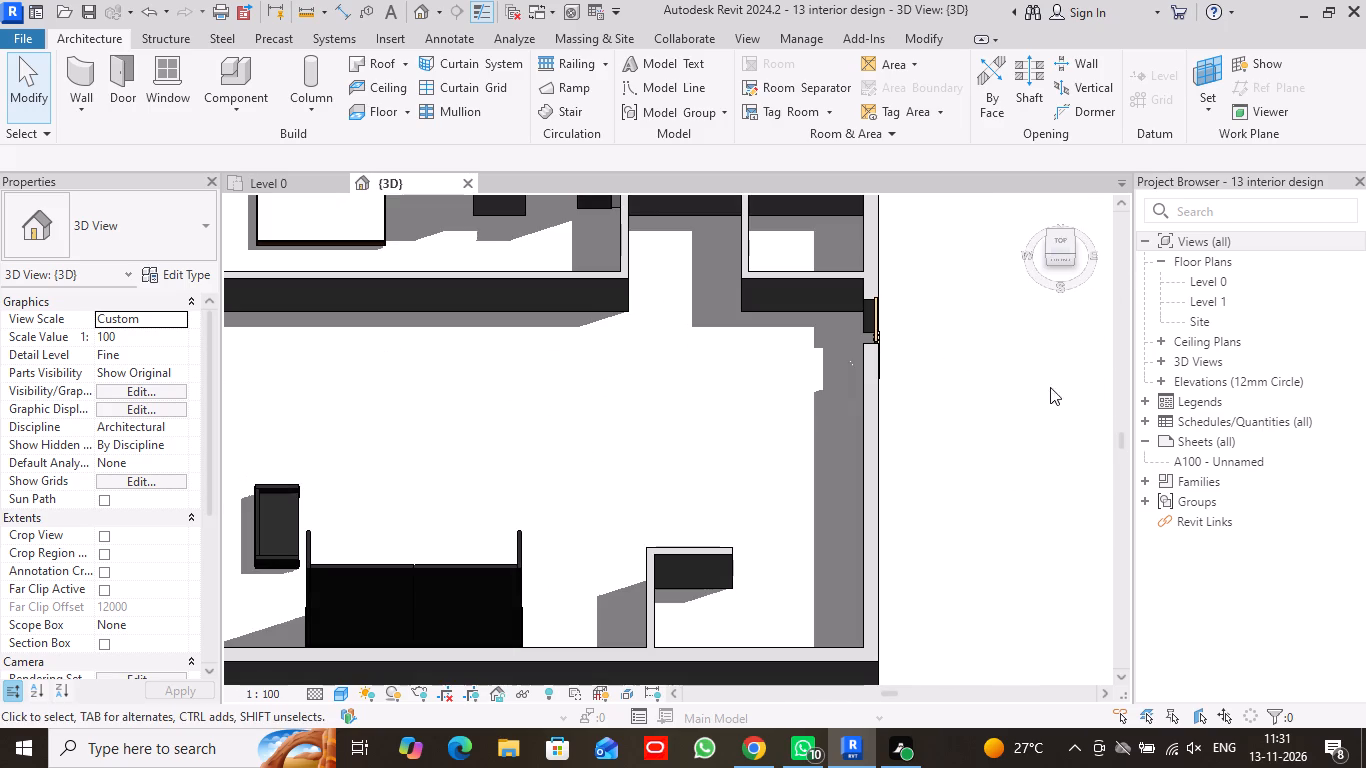
middle_click_drag(608, 451, 687, 303)
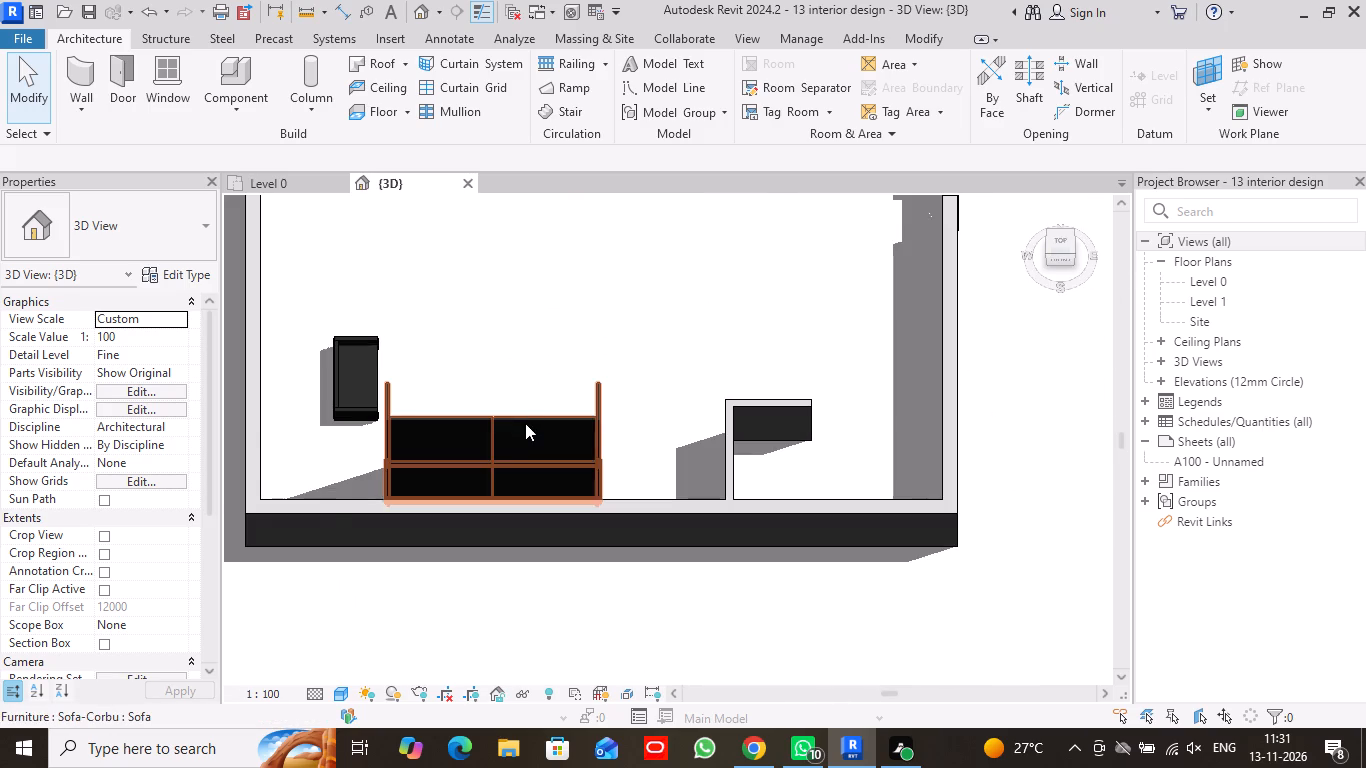
left_click(525, 423)
left_click(189, 273)
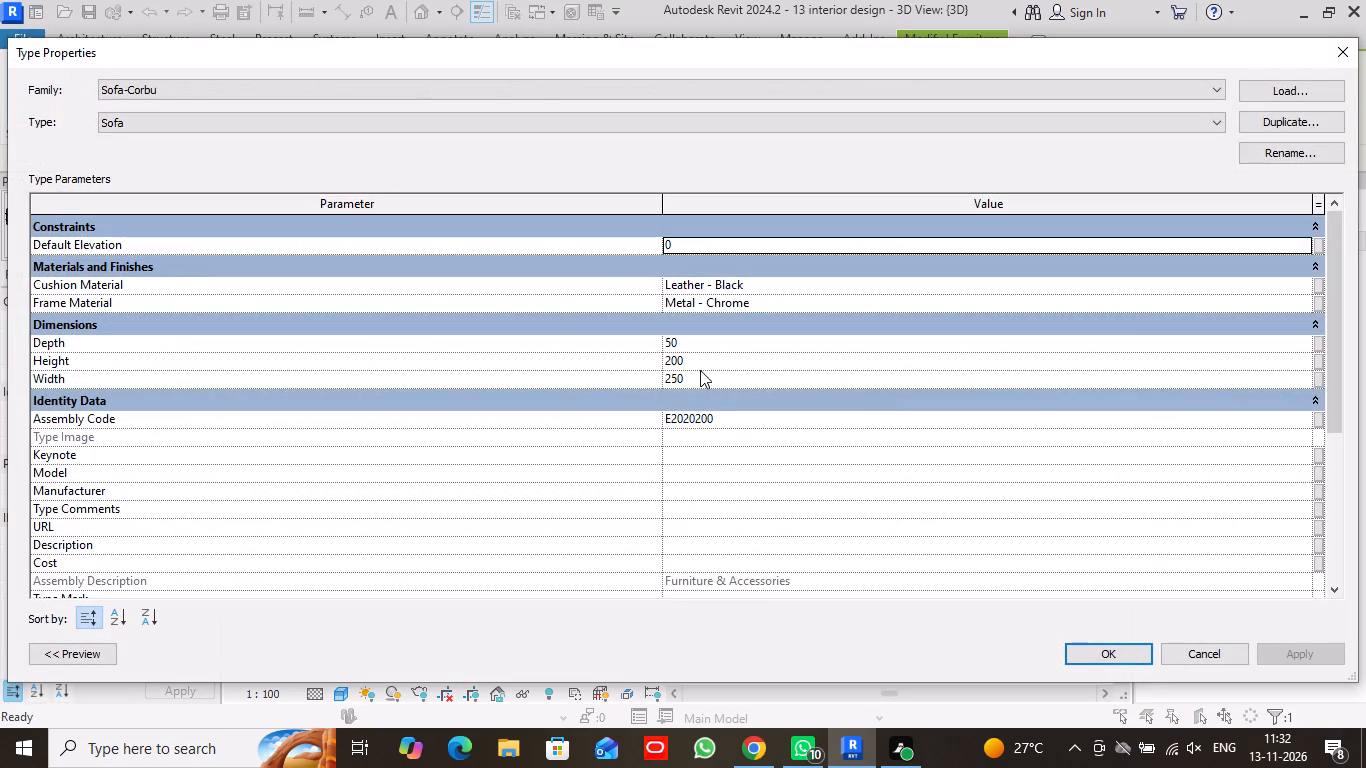
left_click(693, 361)
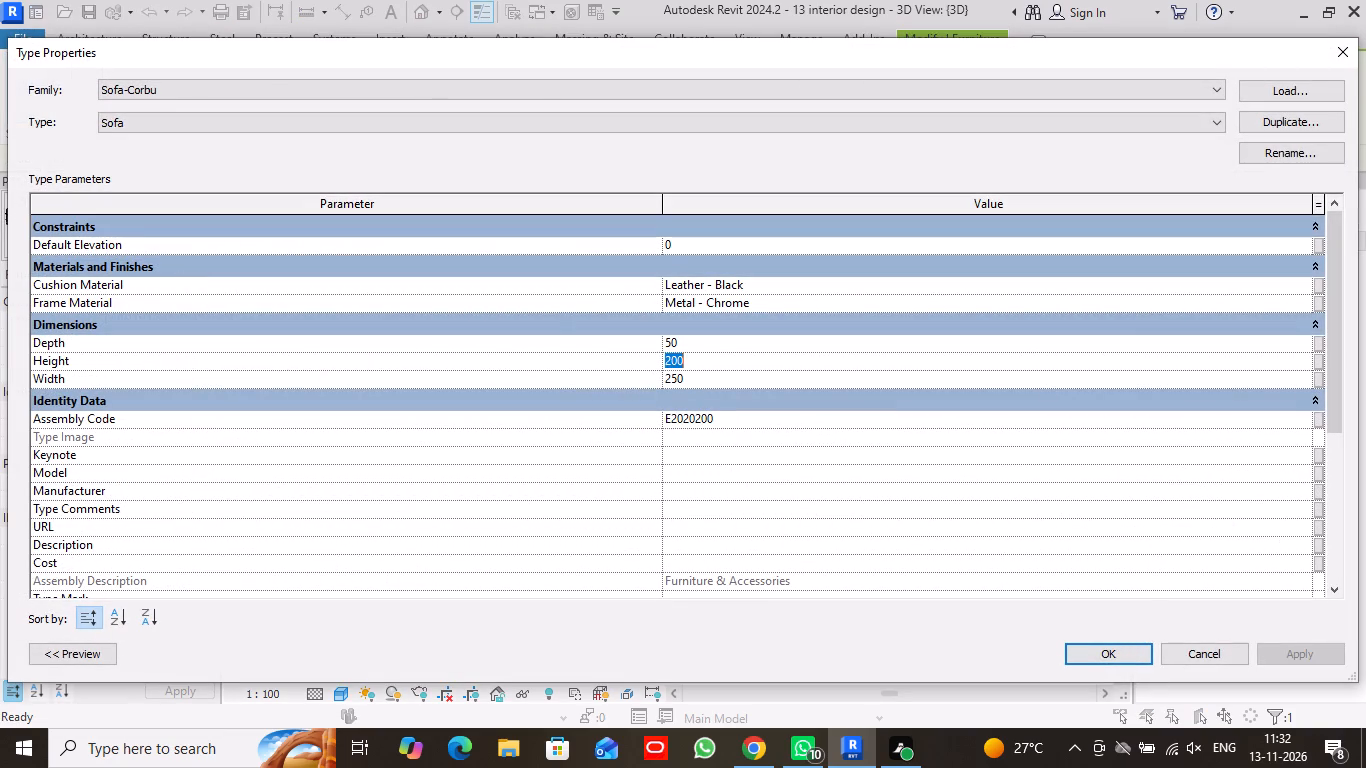
type("35")
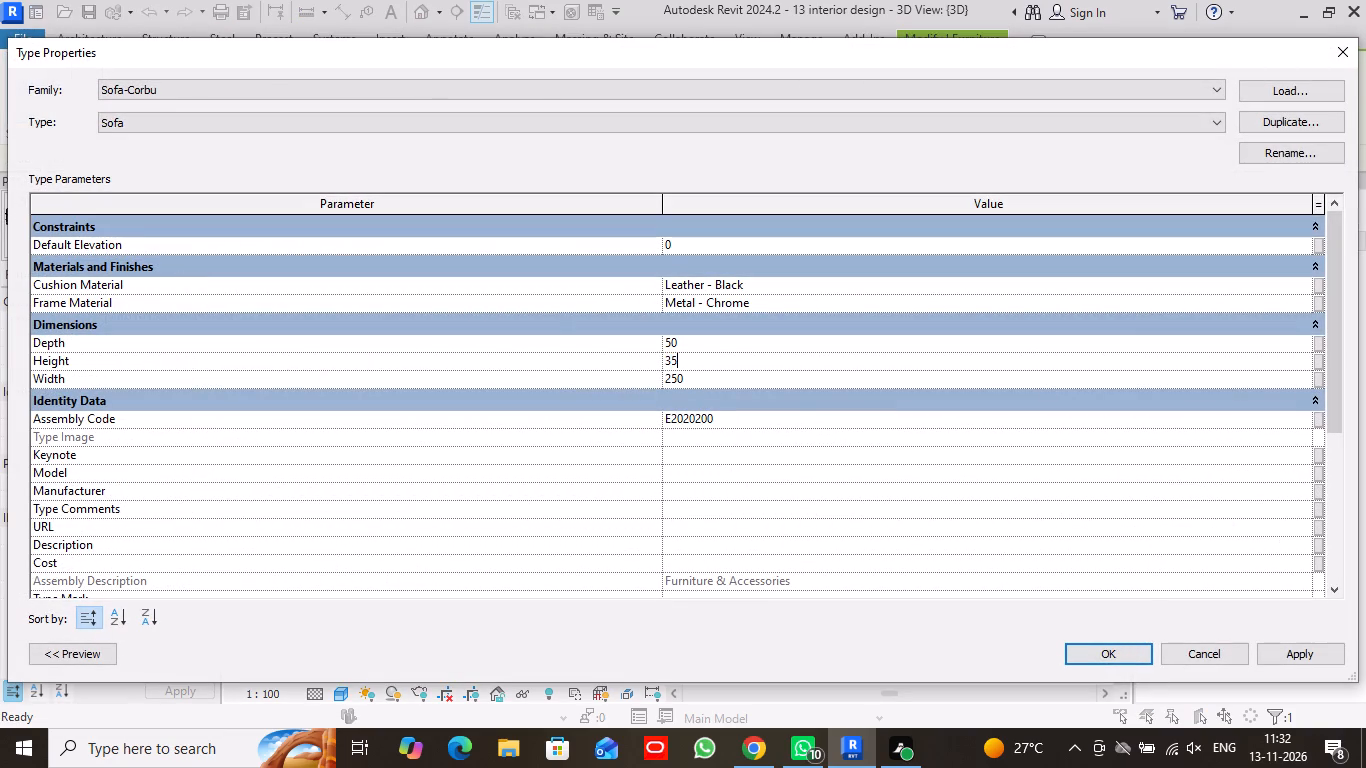
key("Return")
left_click(1126, 653)
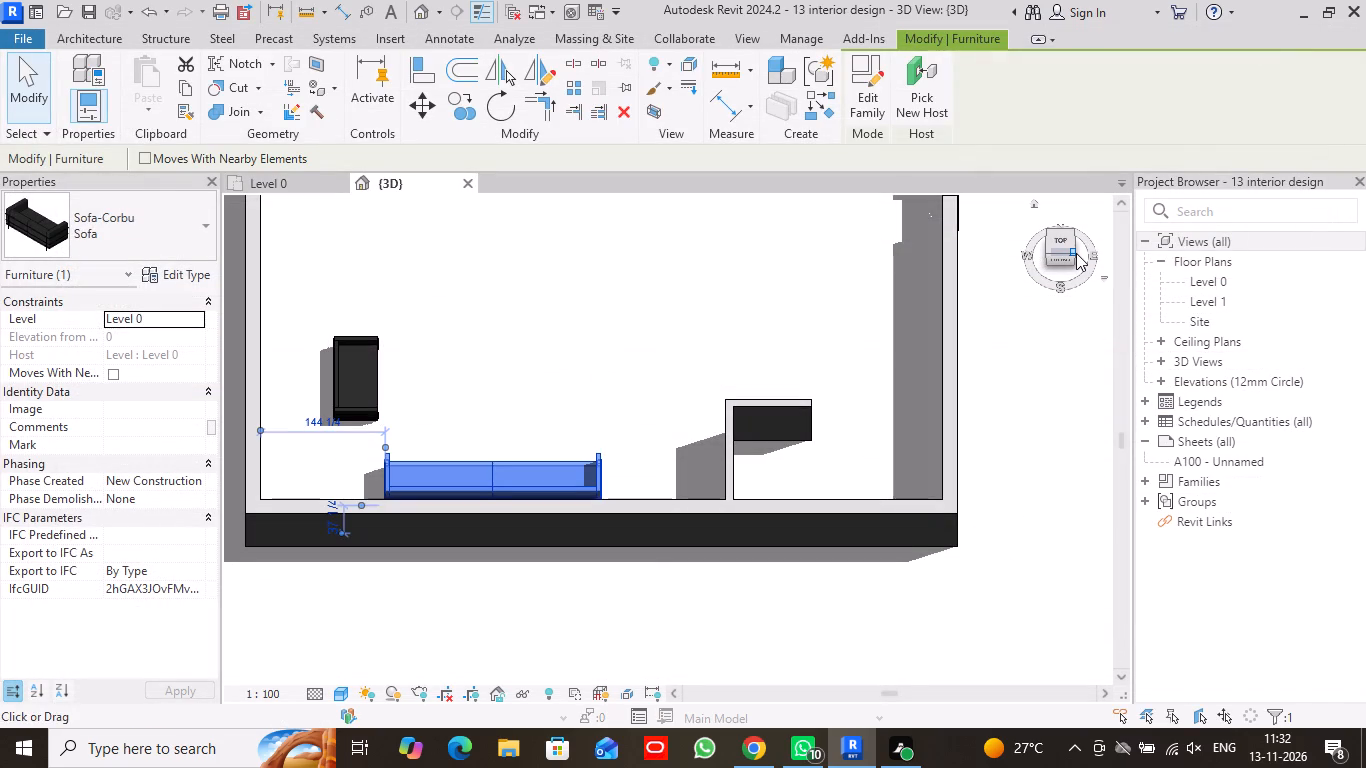
Set the Corbu chair's type Height to 35 inches.
left_click_drag(1074, 253, 1021, 250)
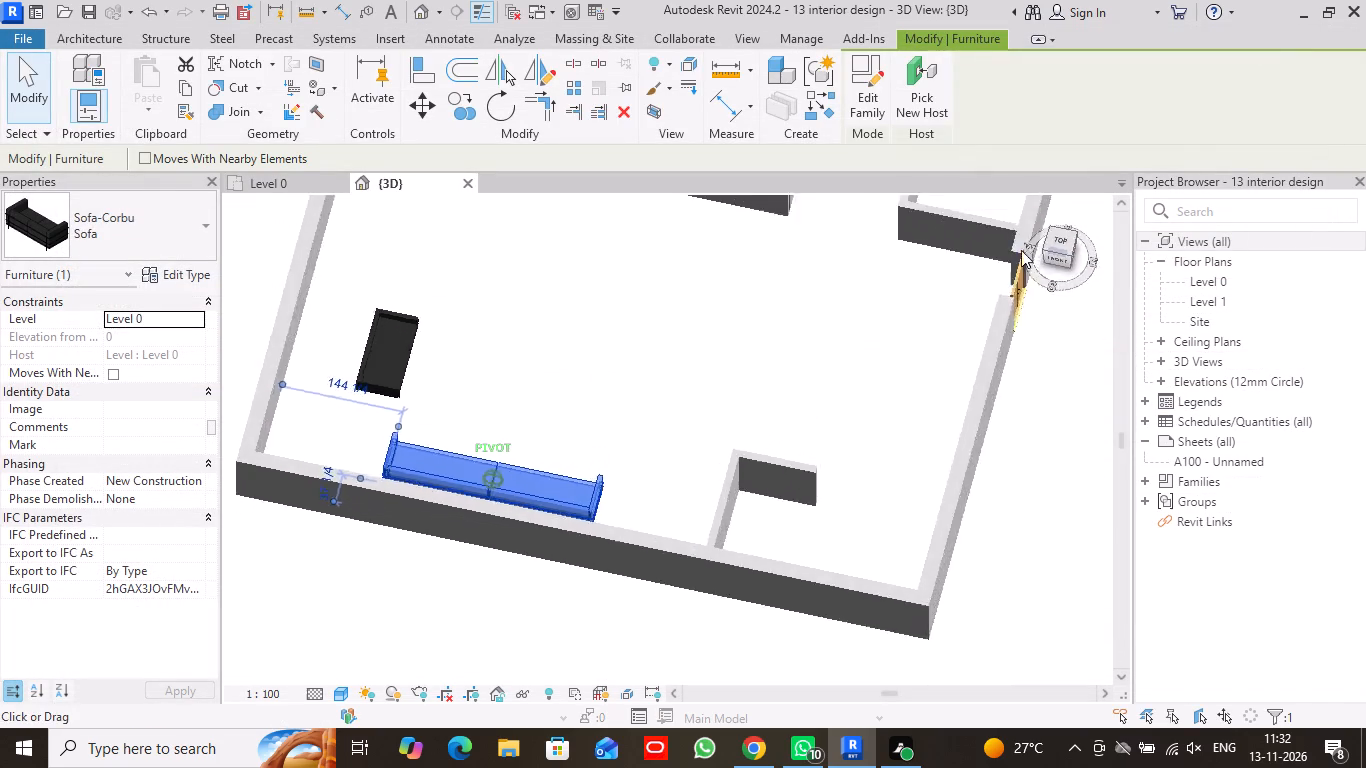
left_click_drag(1021, 250, 791, 226)
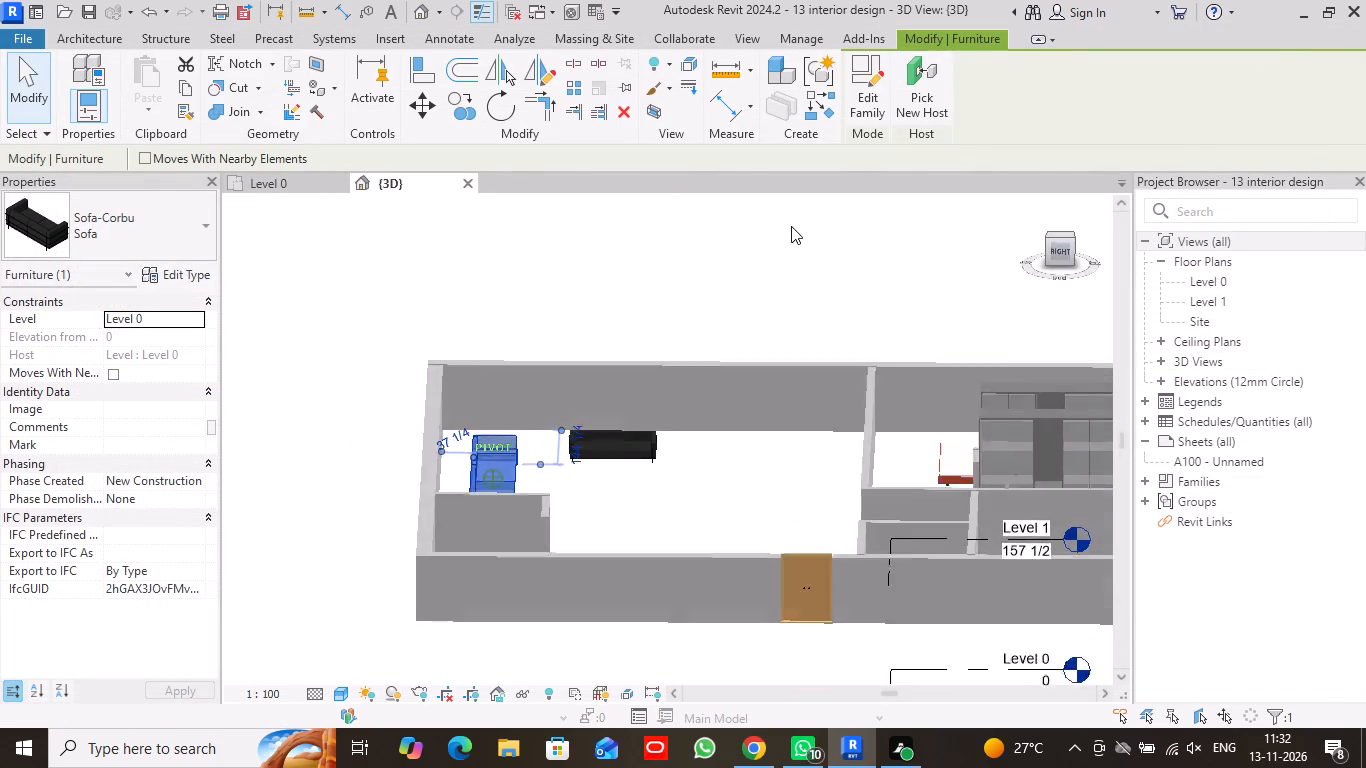
left_click_drag(791, 226, 790, 227)
left_click(30, 94)
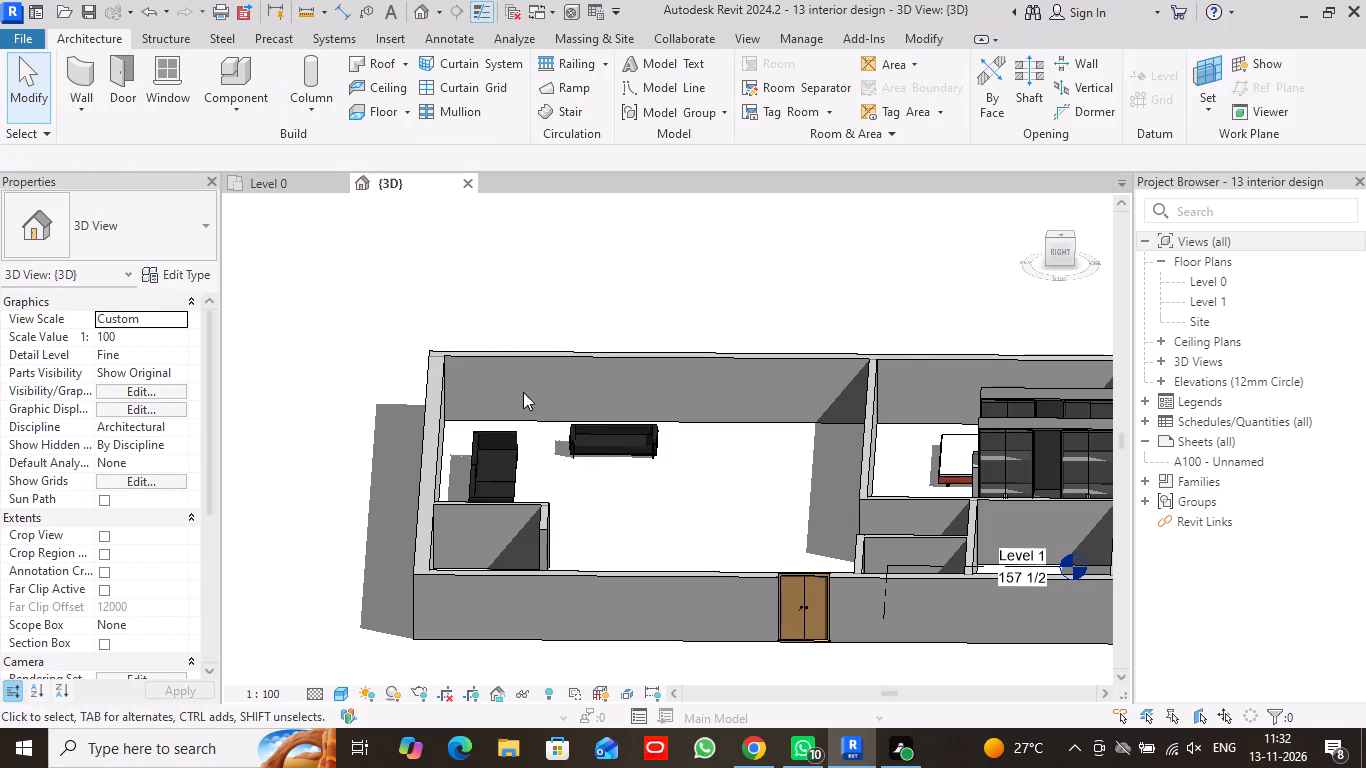
scroll(639, 502, "up", 5)
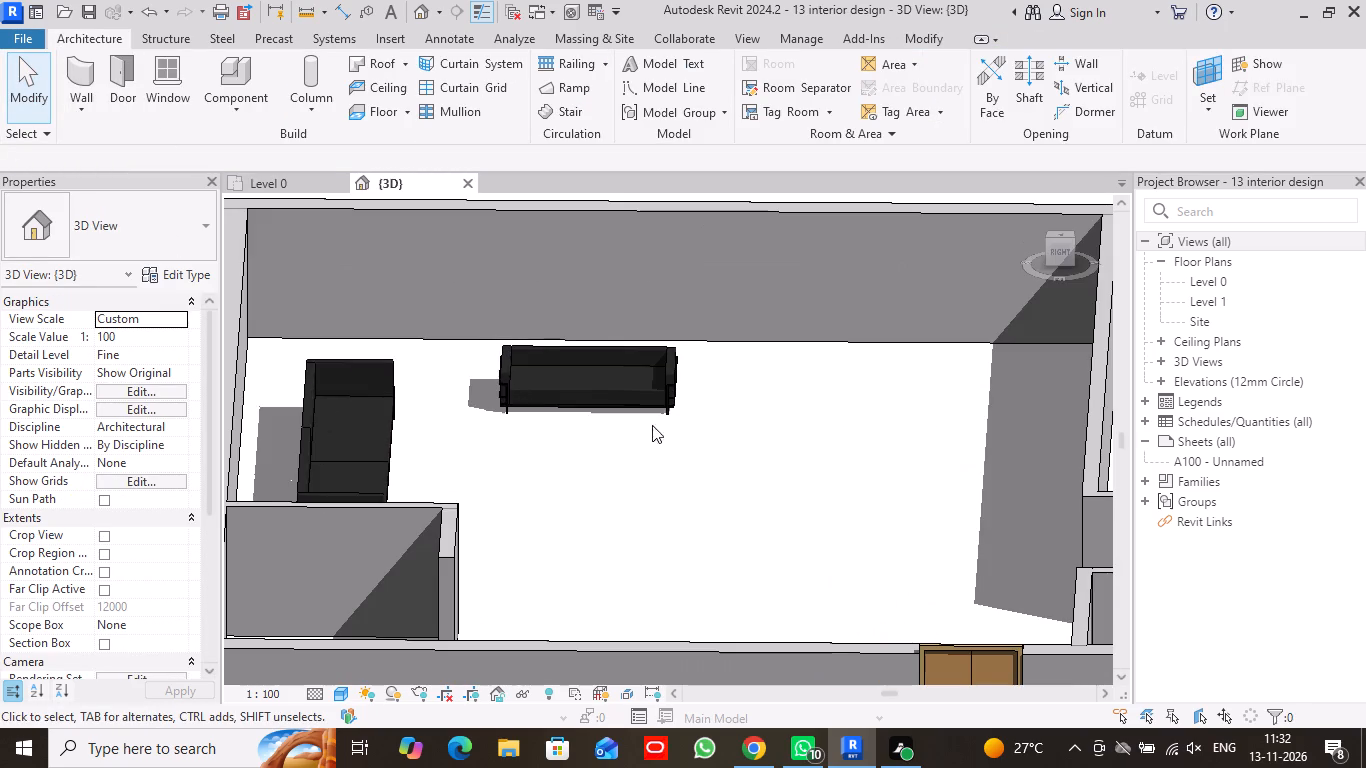
left_click(611, 390)
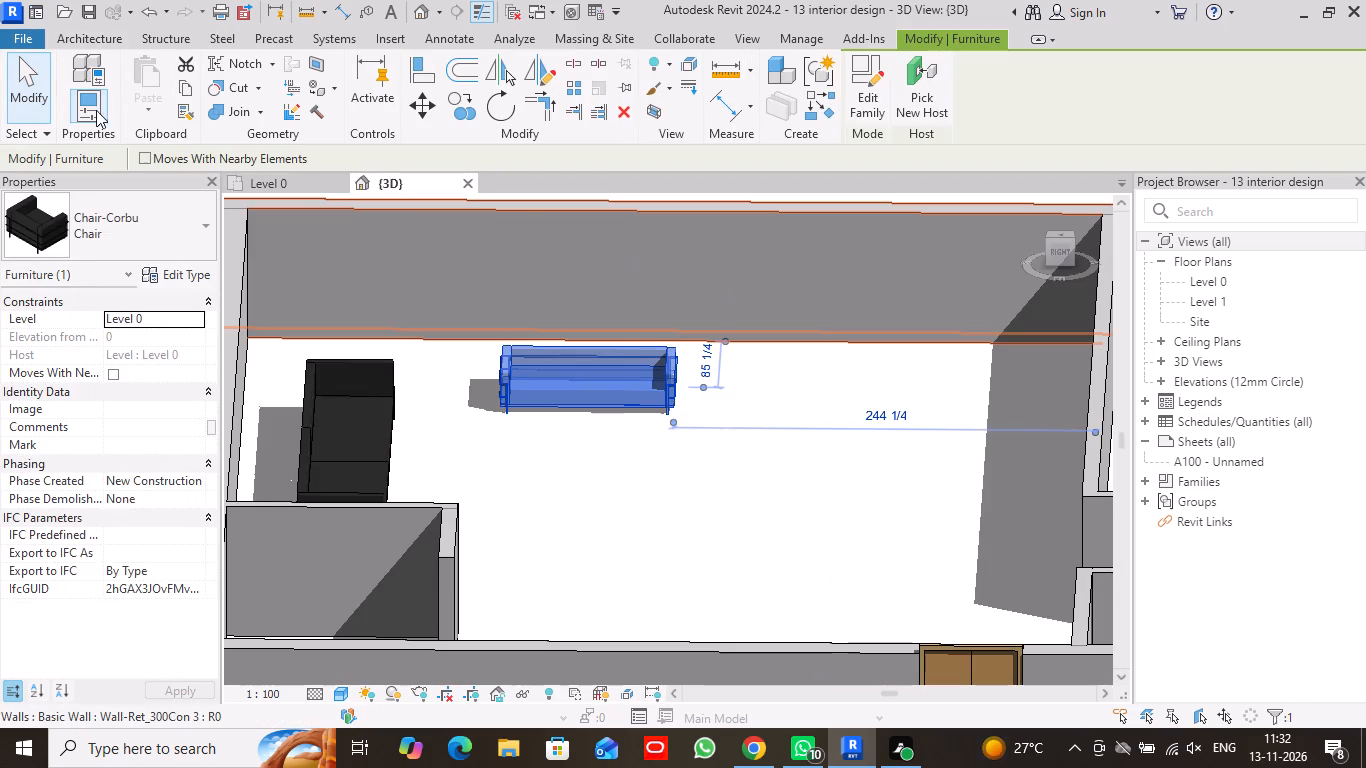
left_click(177, 267)
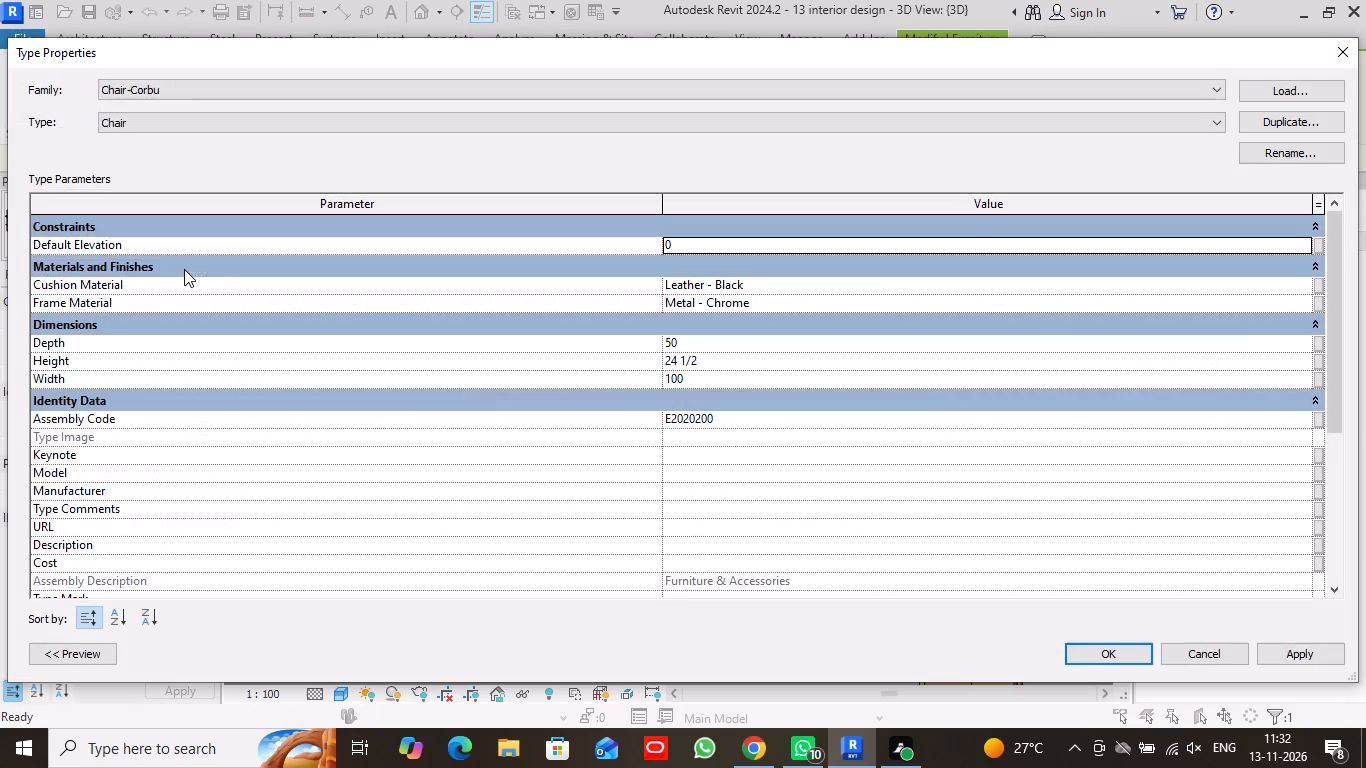
left_click(704, 363)
left_click_drag(704, 363, 636, 355)
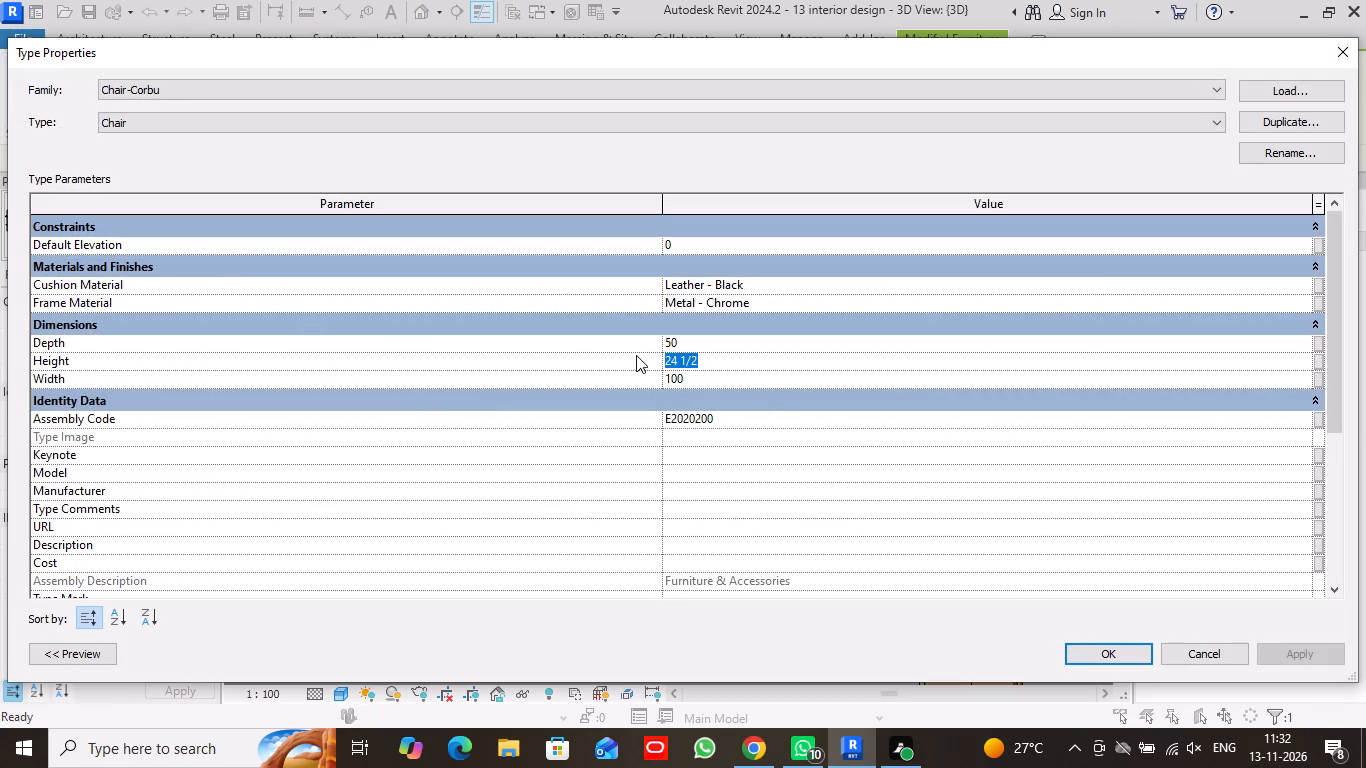
type("35")
key("Return")
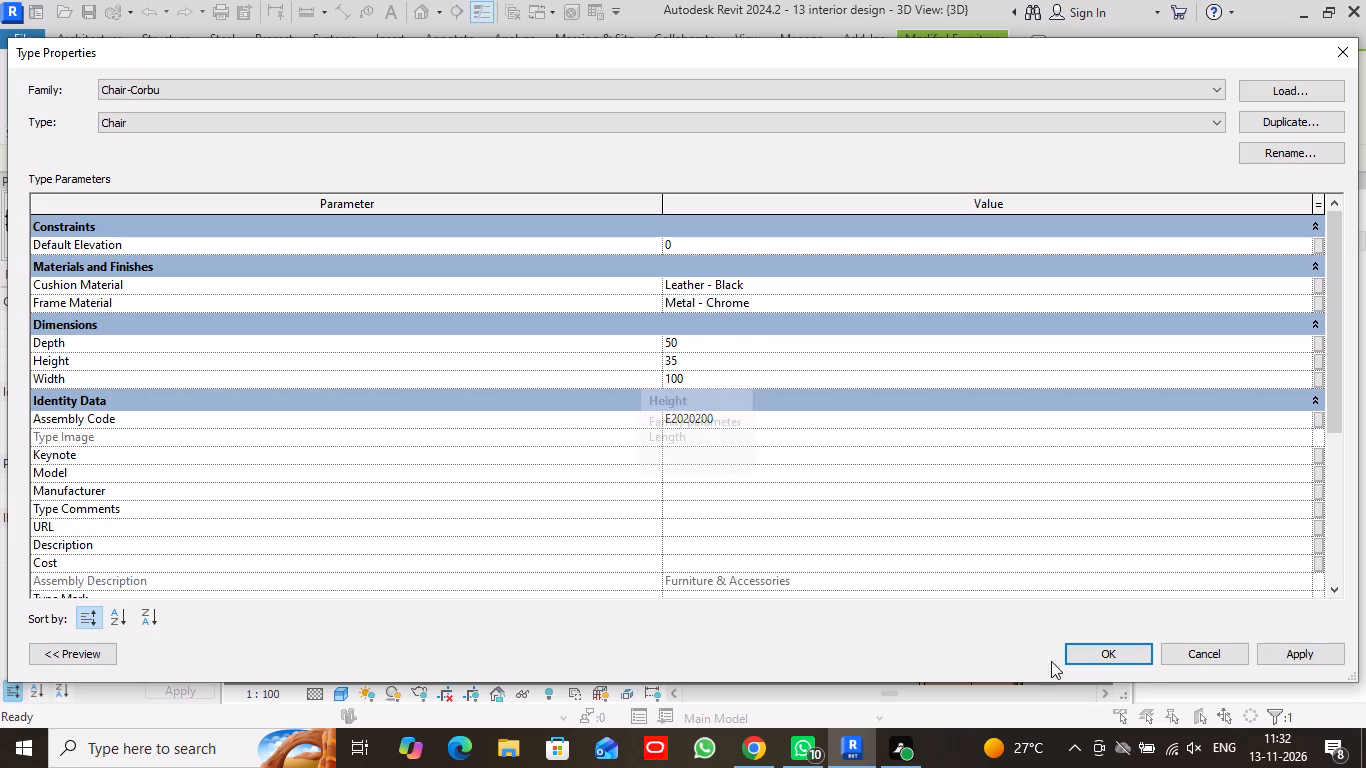
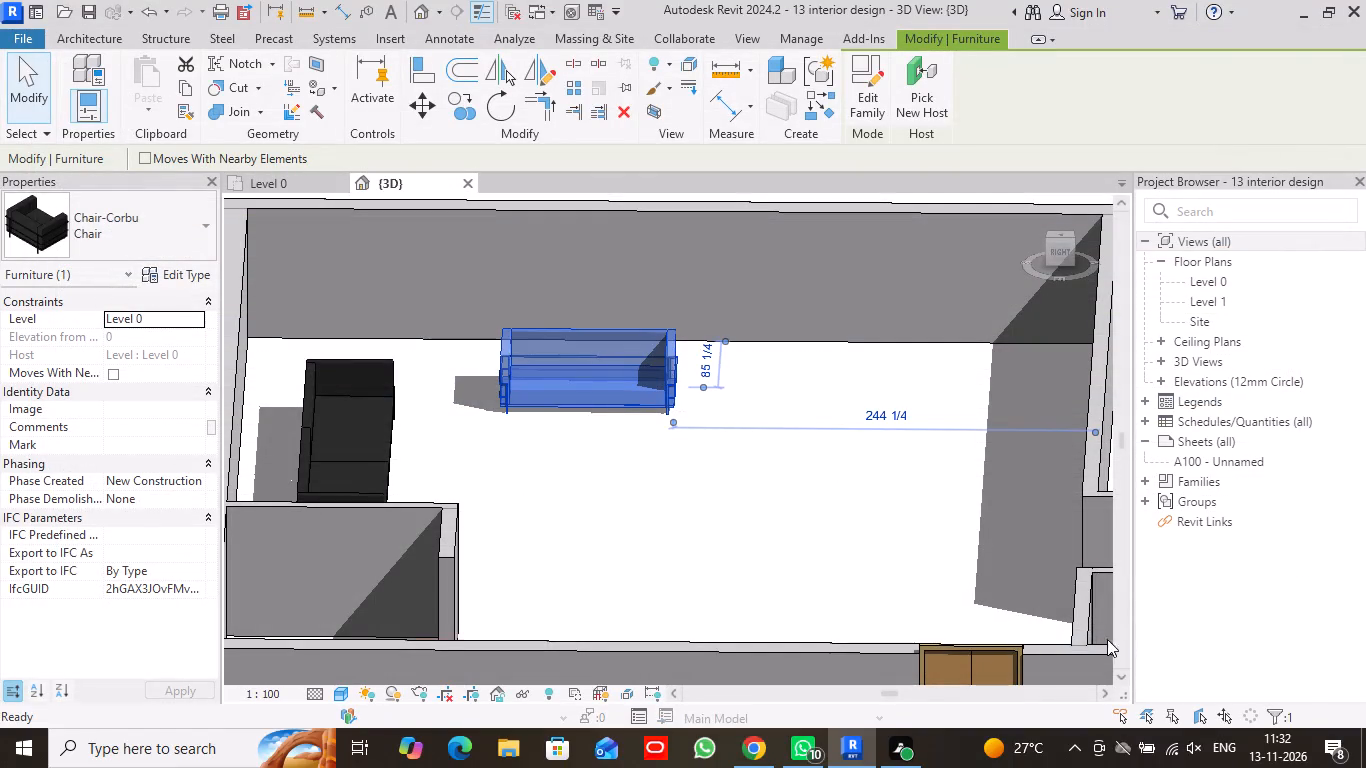
Review the Corbu sofa's type dimensions in the 3D view.
left_click(15, 84)
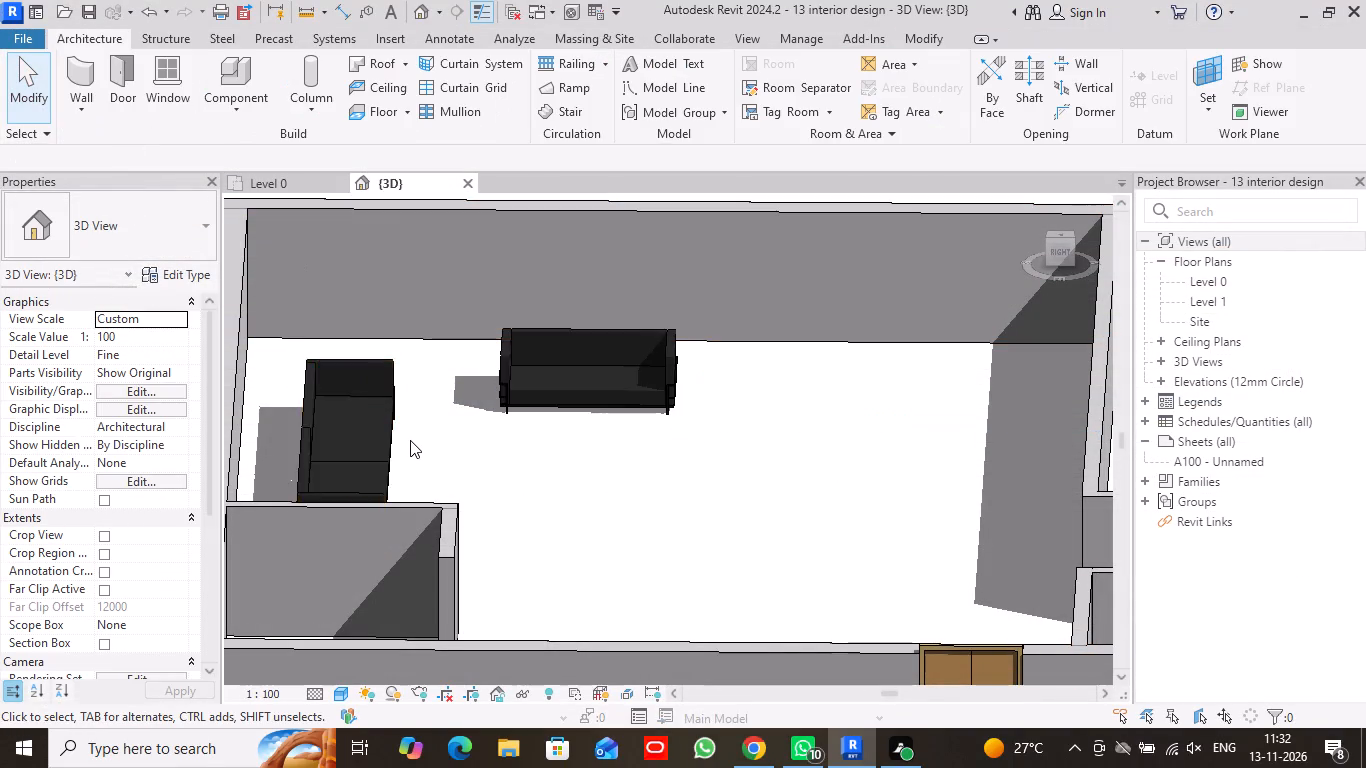
scroll(410, 440, "up", 4)
left_click(340, 425)
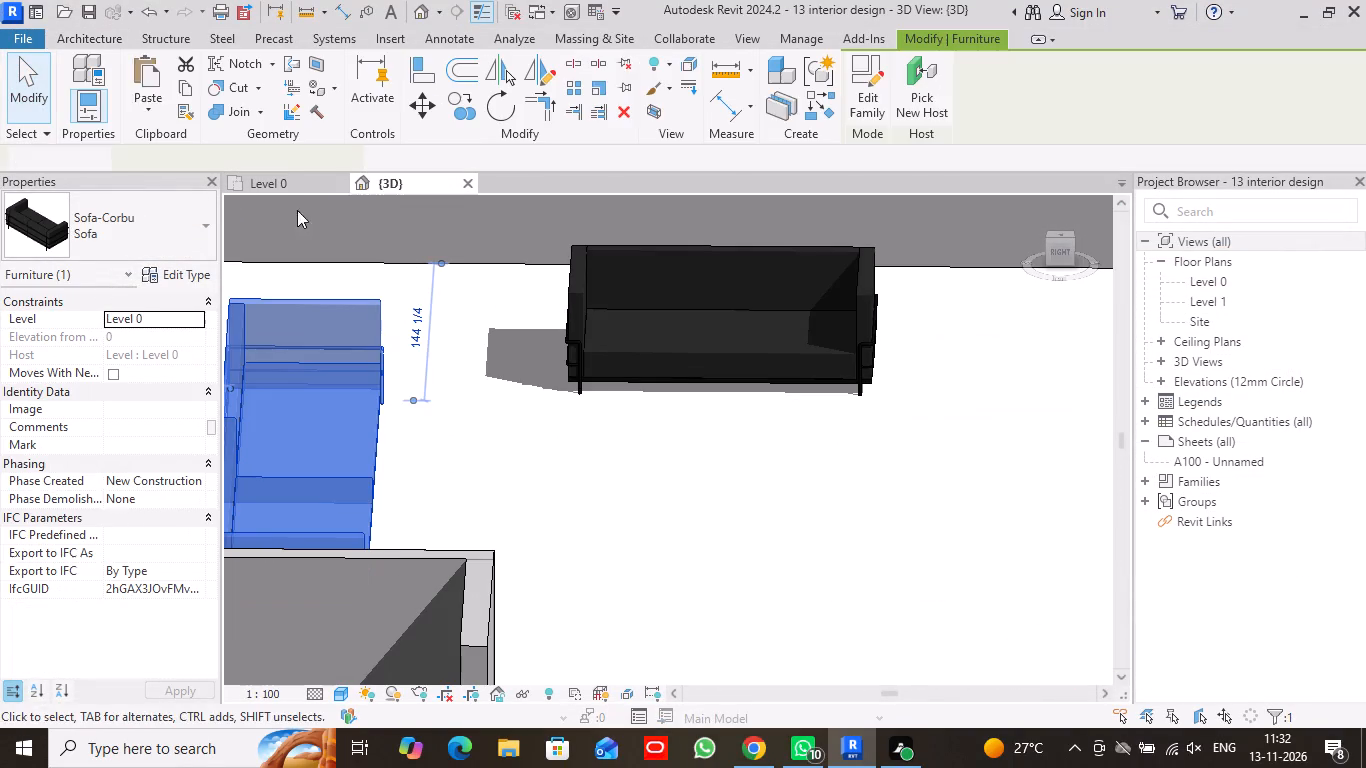
left_click(179, 272)
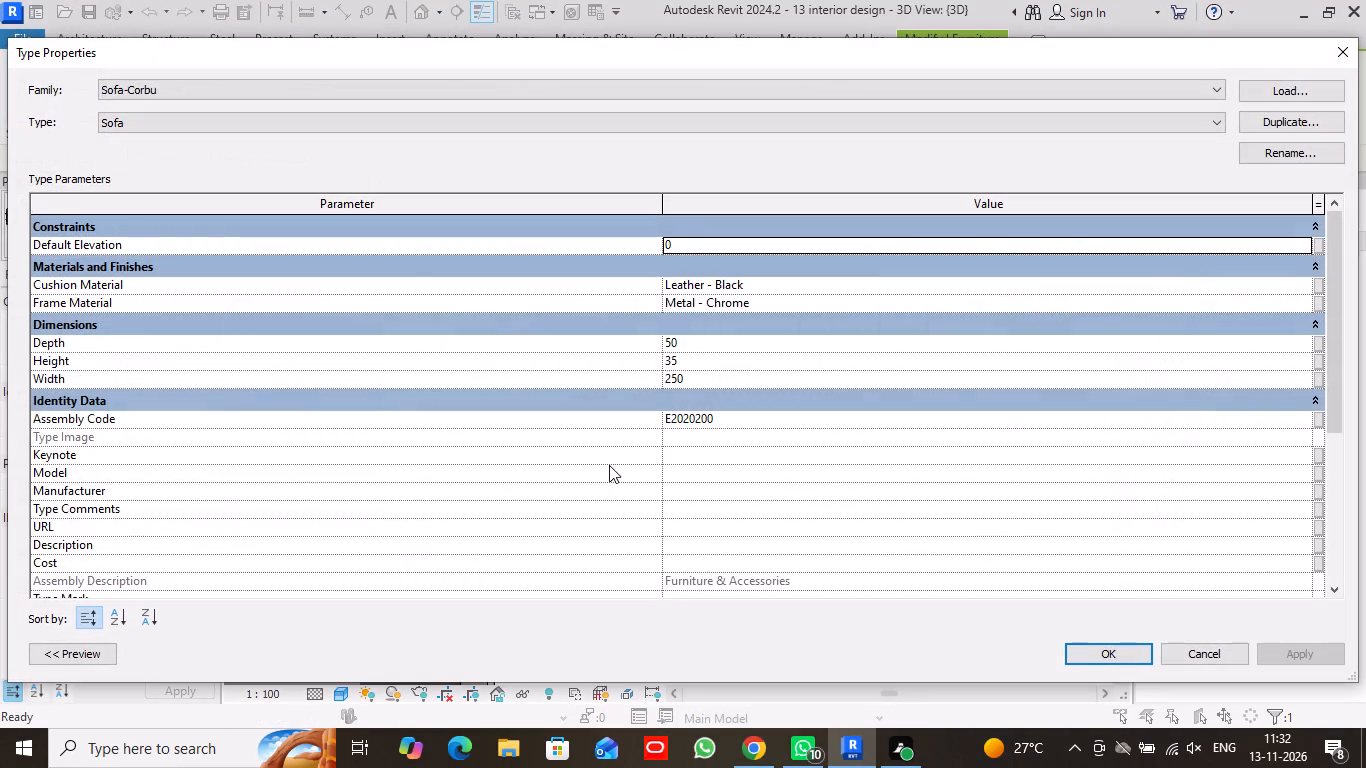
left_click(1105, 656)
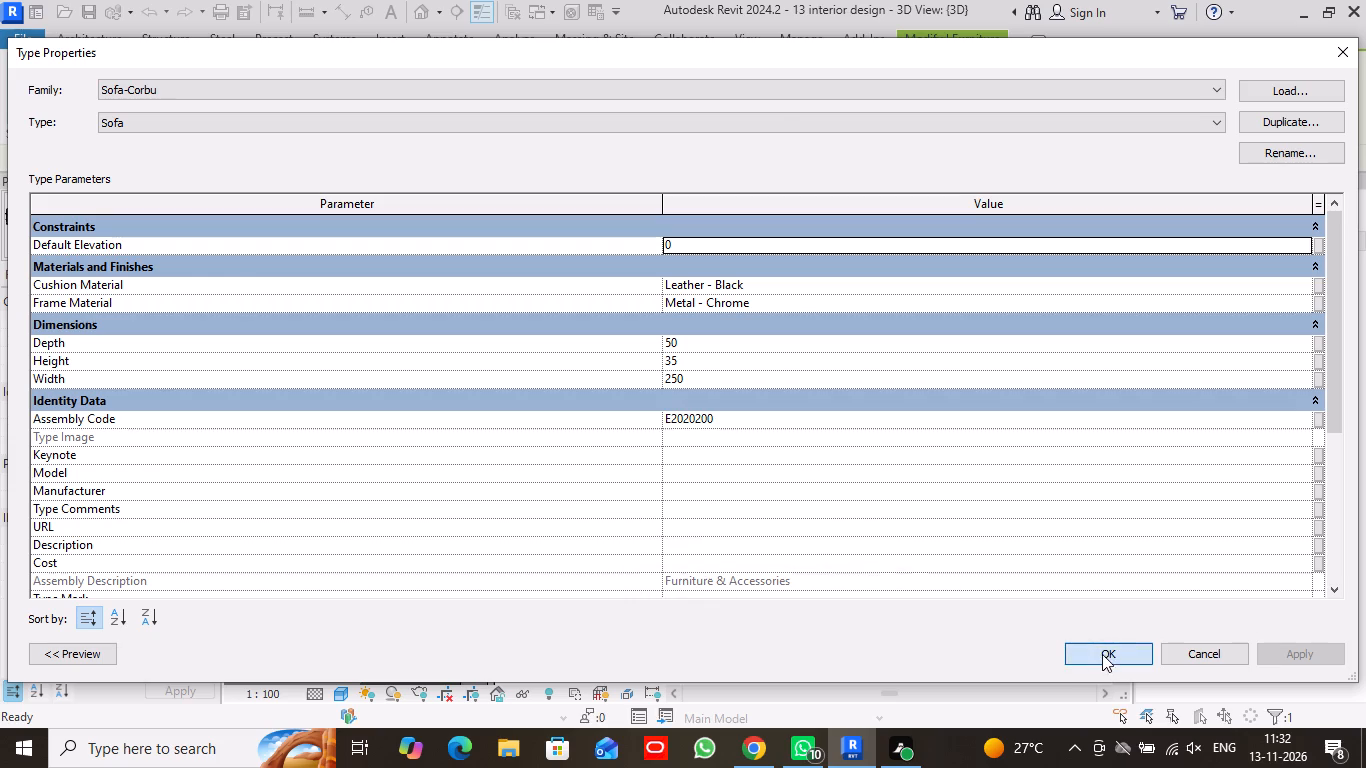
left_click(22, 76)
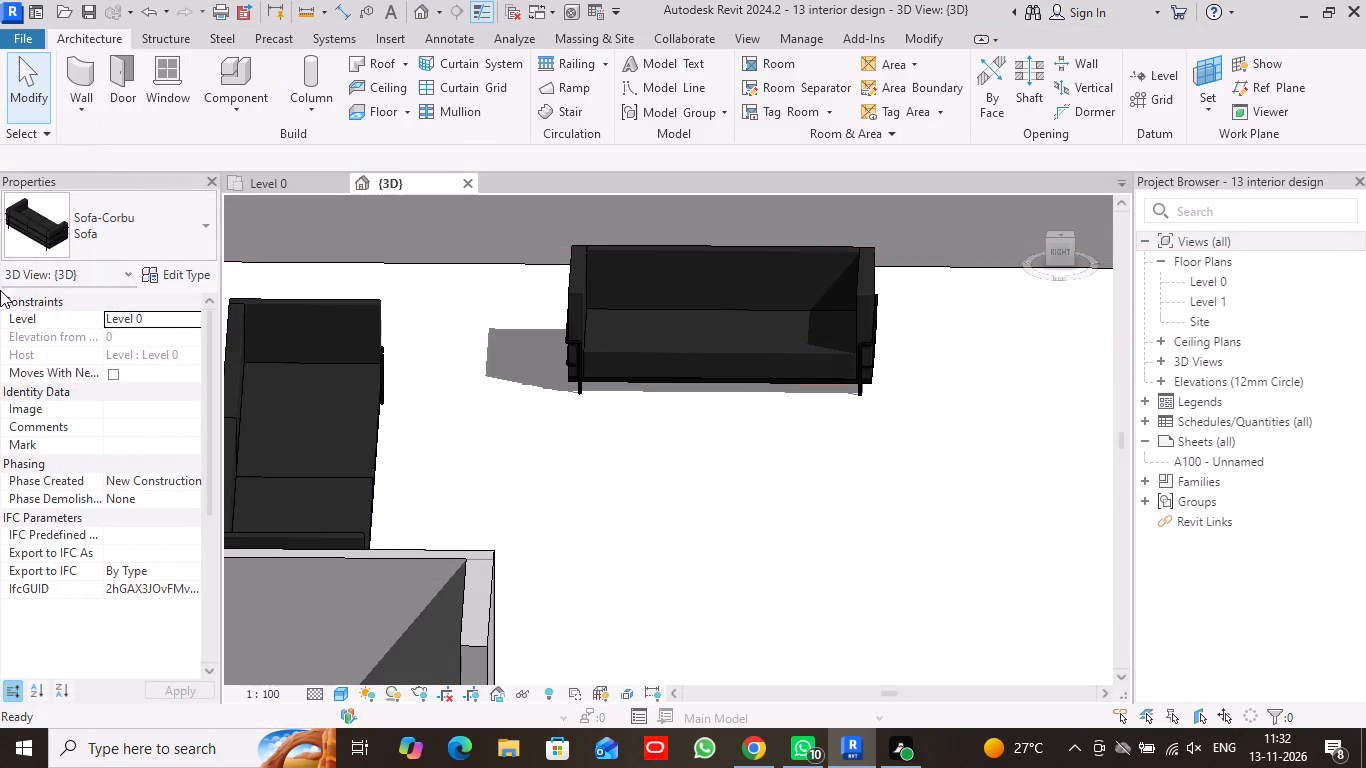
Inspect the seating from a higher angle and check the type dimensions of the Corbu chair, then the Corbu sofa.
scroll(364, 433, "down", 2)
scroll(493, 511, "down", 2)
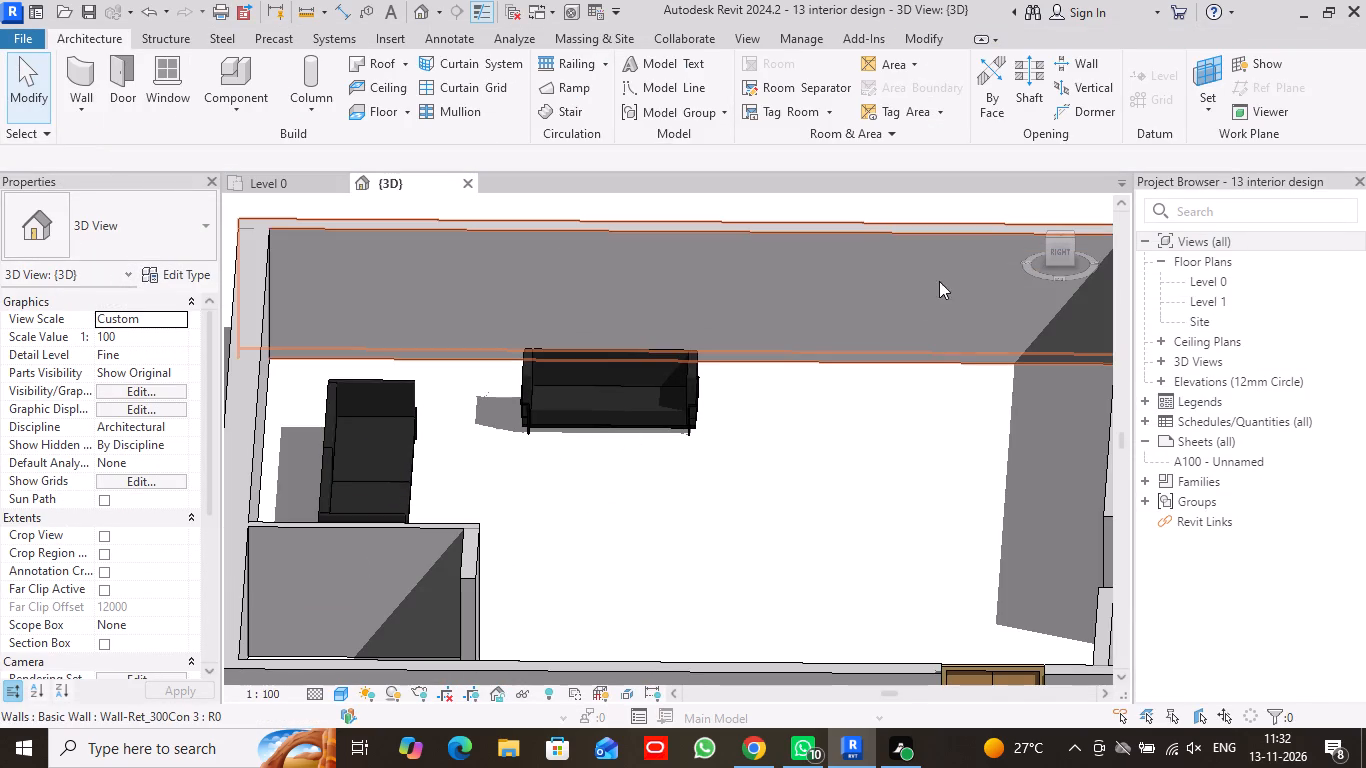
left_click_drag(1049, 241, 1049, 242)
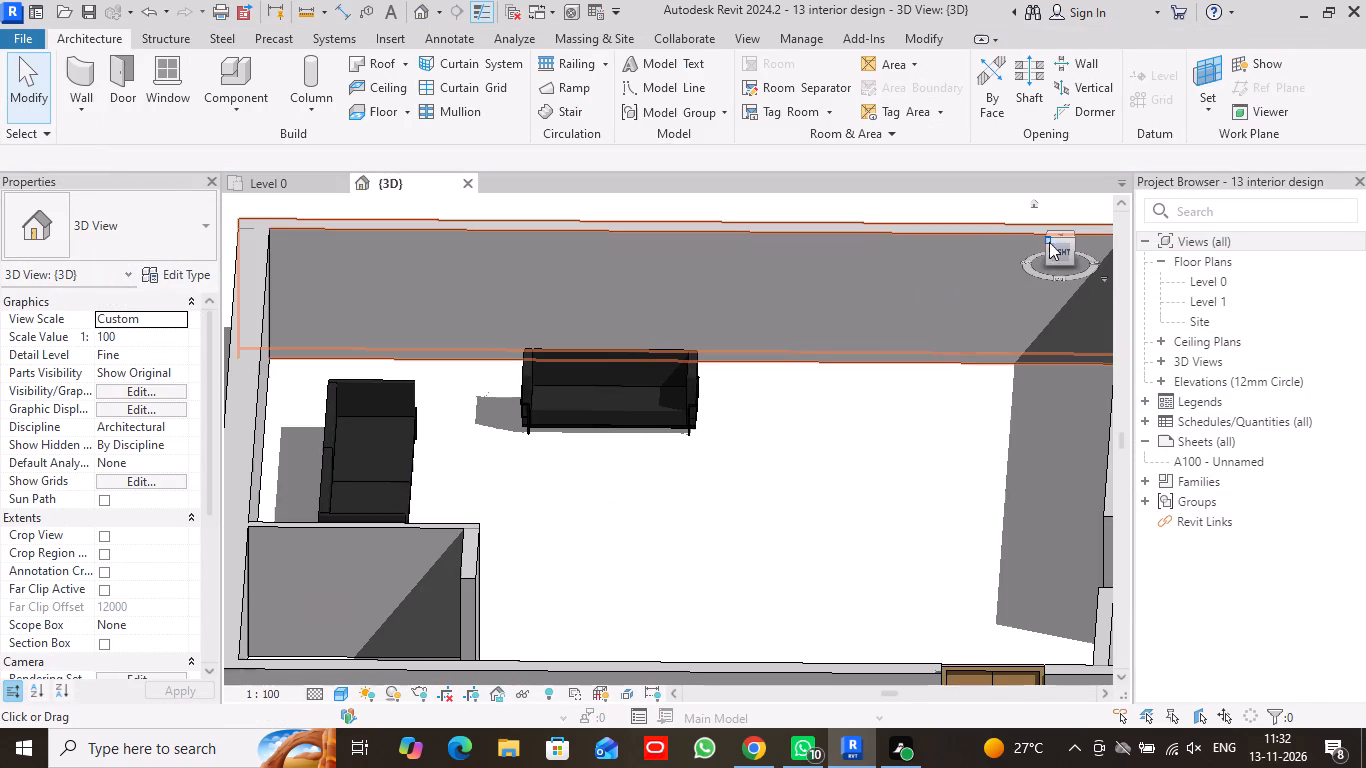
left_click_drag(1049, 242, 245, 292)
left_click(570, 291)
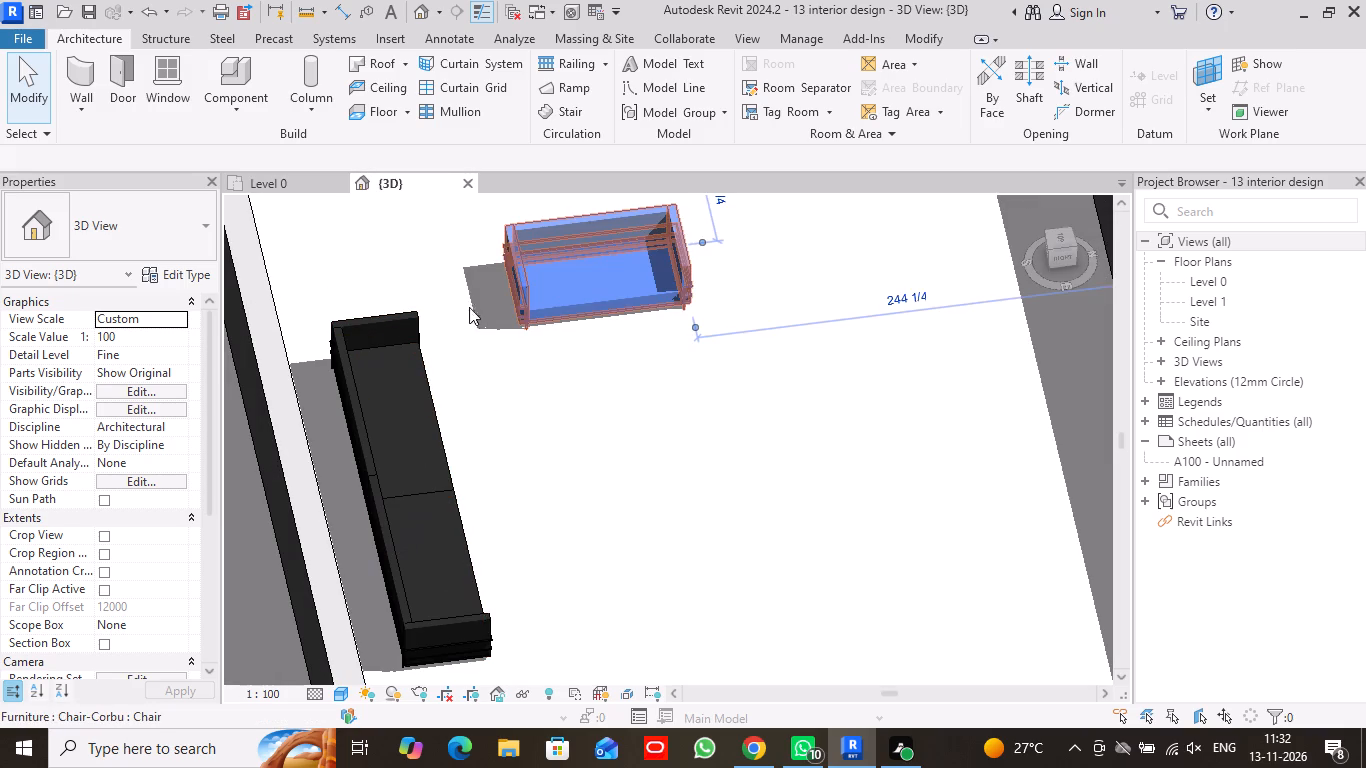
left_click(183, 271)
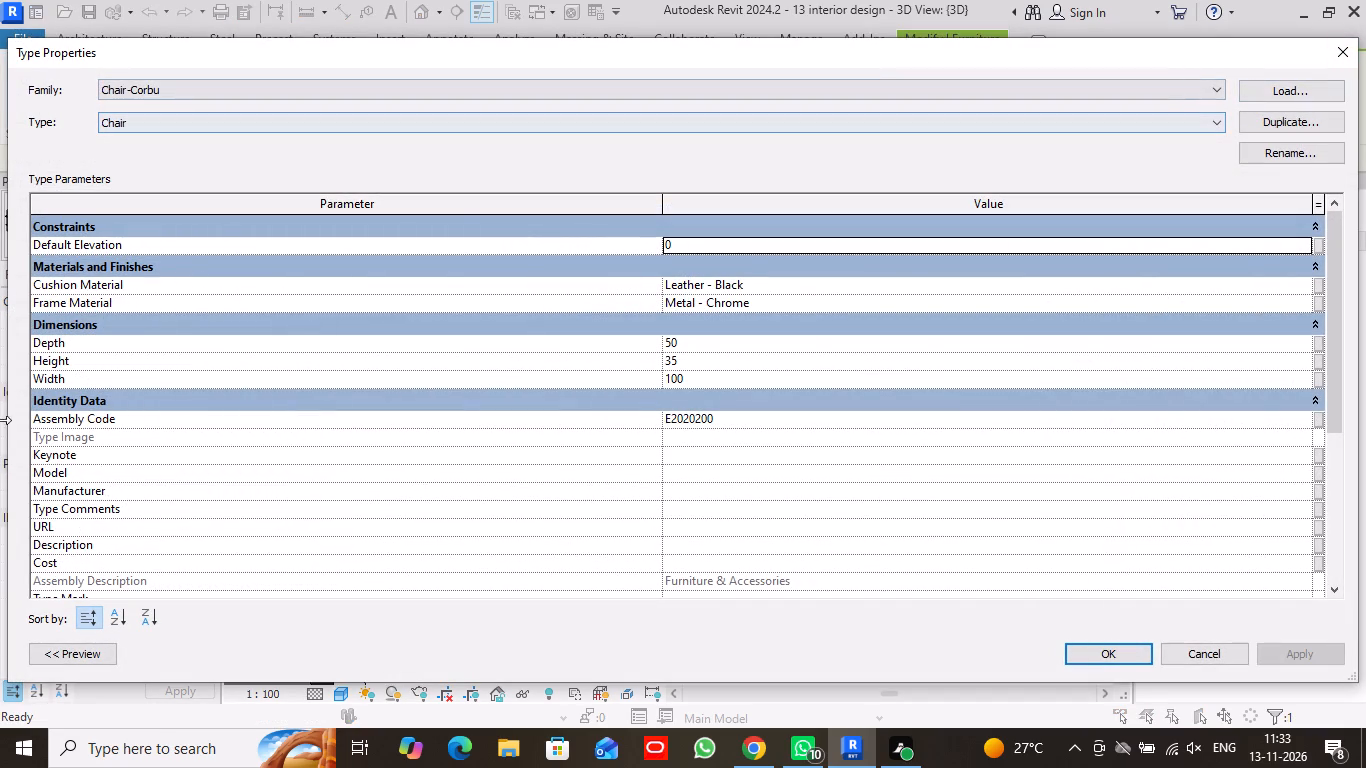
left_click(1106, 652)
left_click(386, 499)
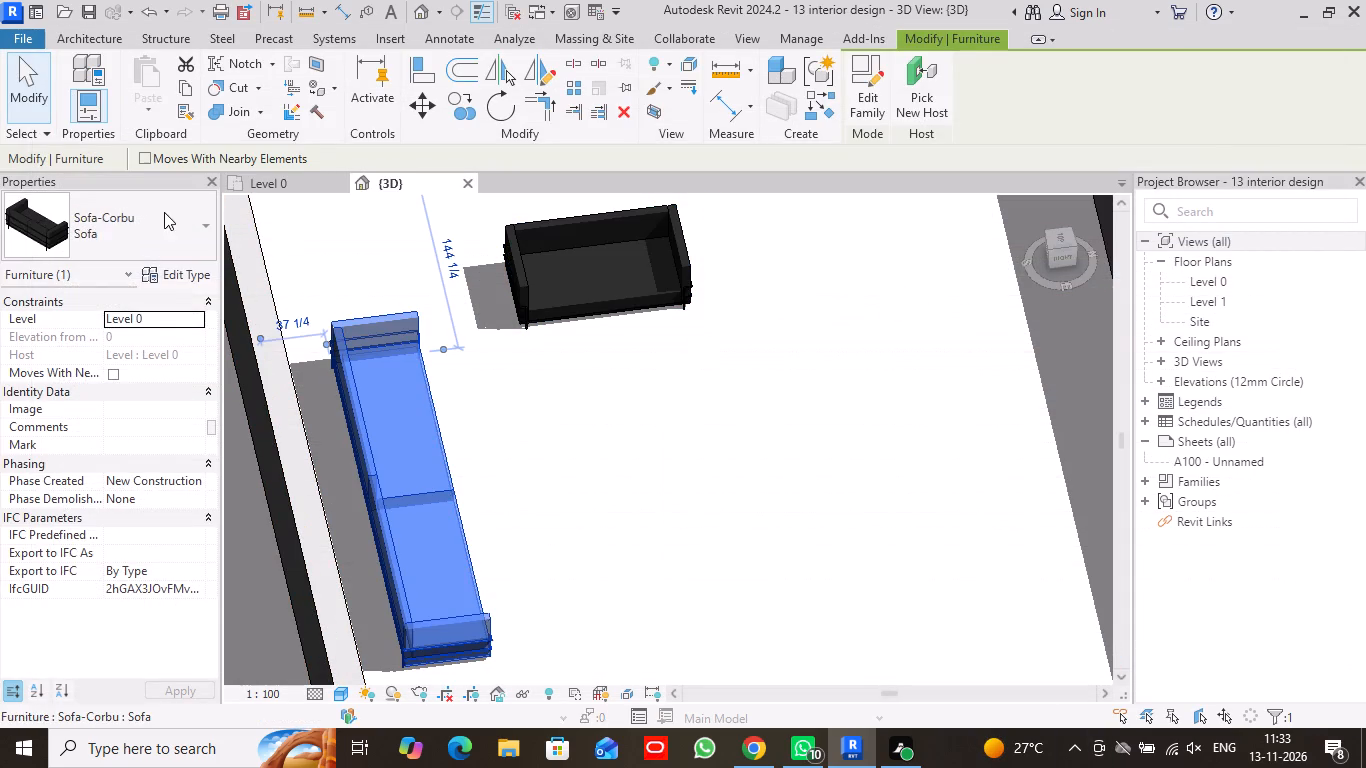
left_click(182, 271)
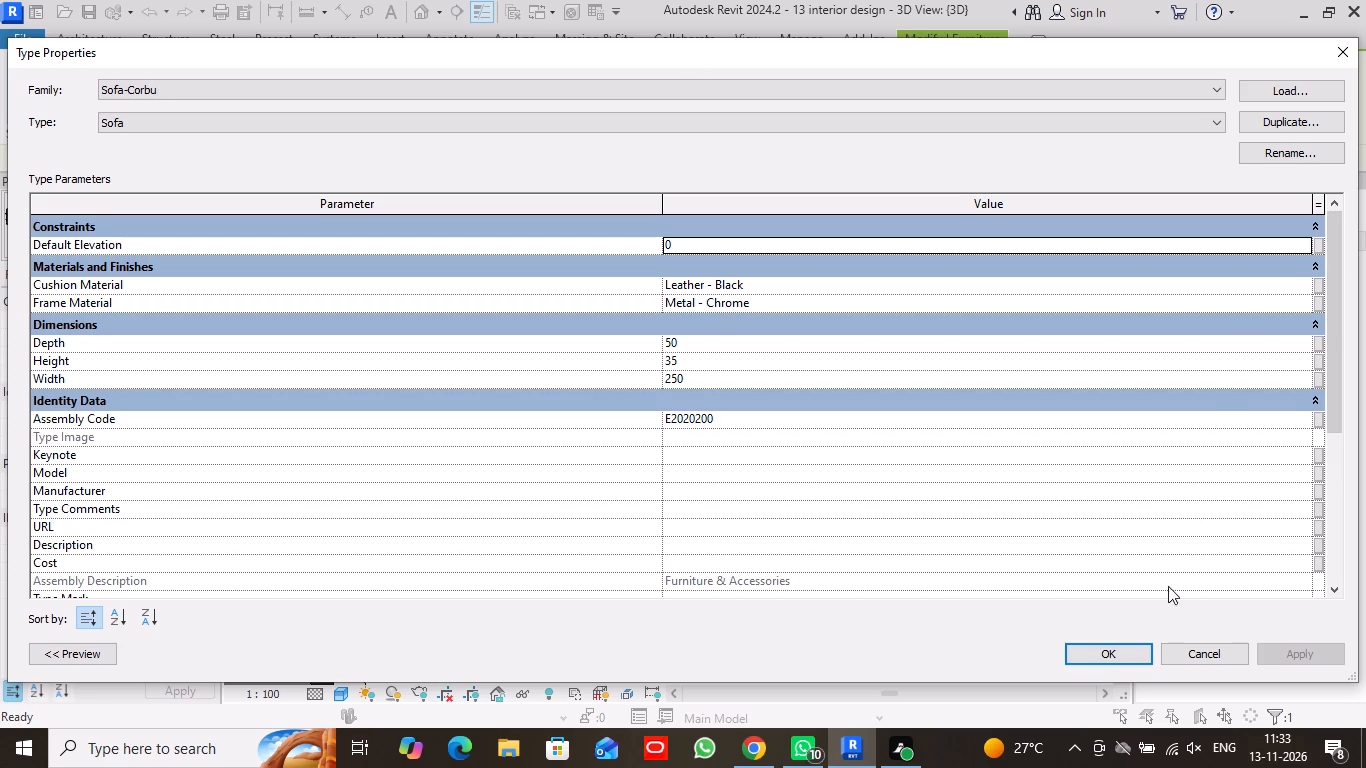
left_click(1131, 652)
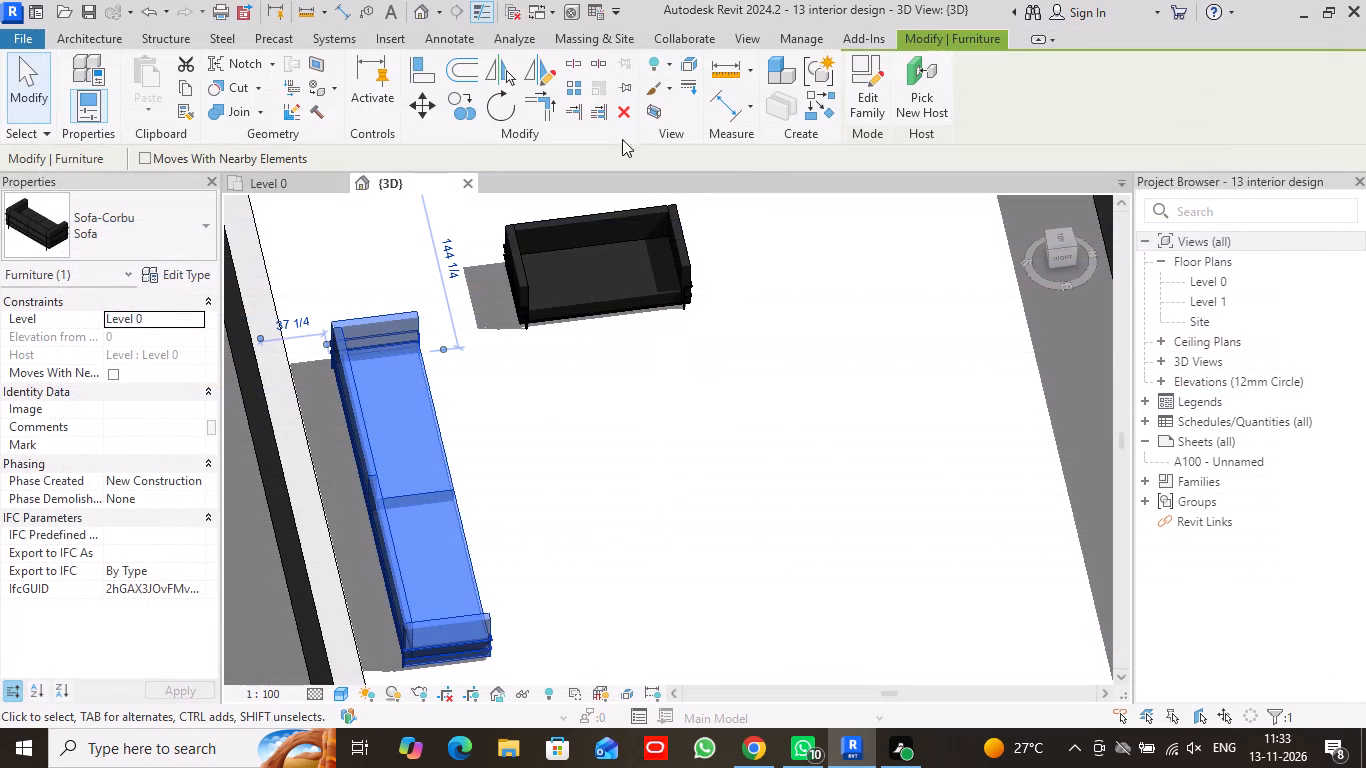
left_click(11, 75)
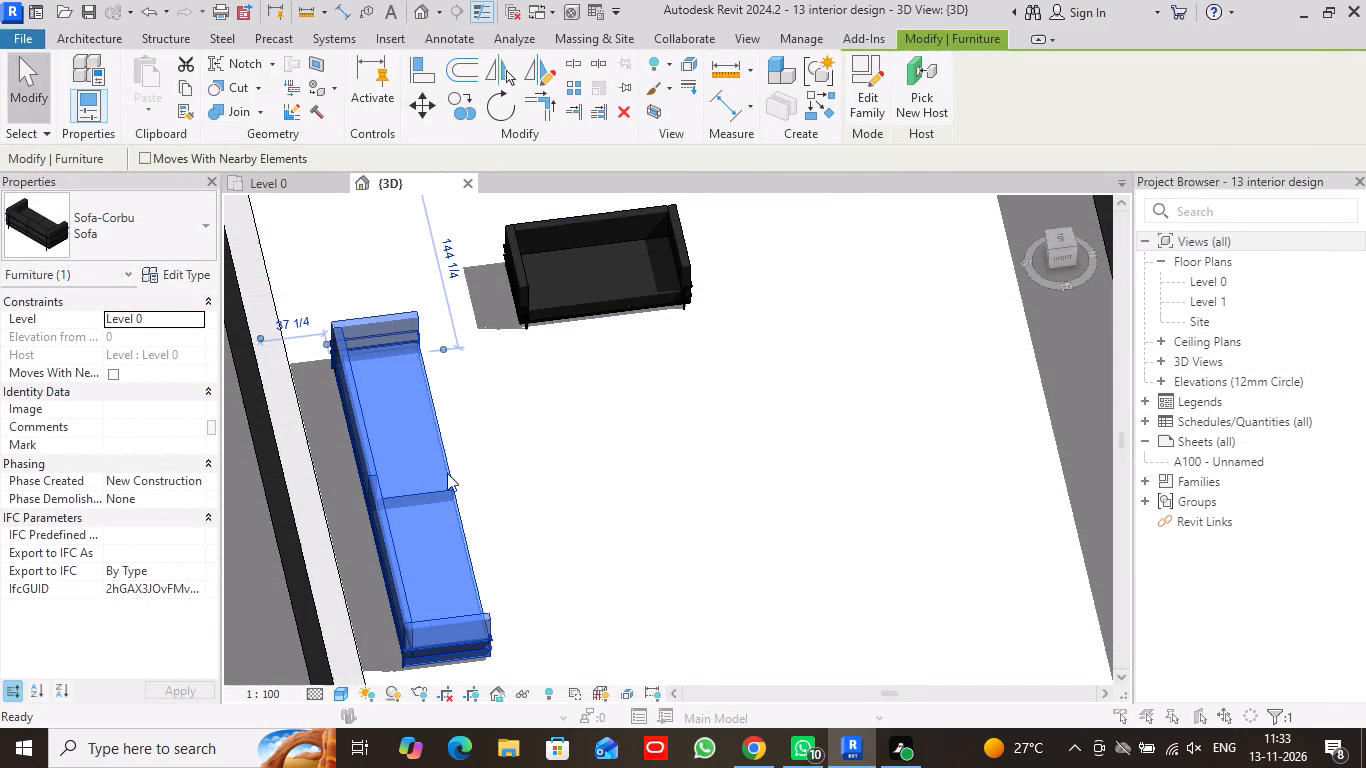
left_click(844, 196)
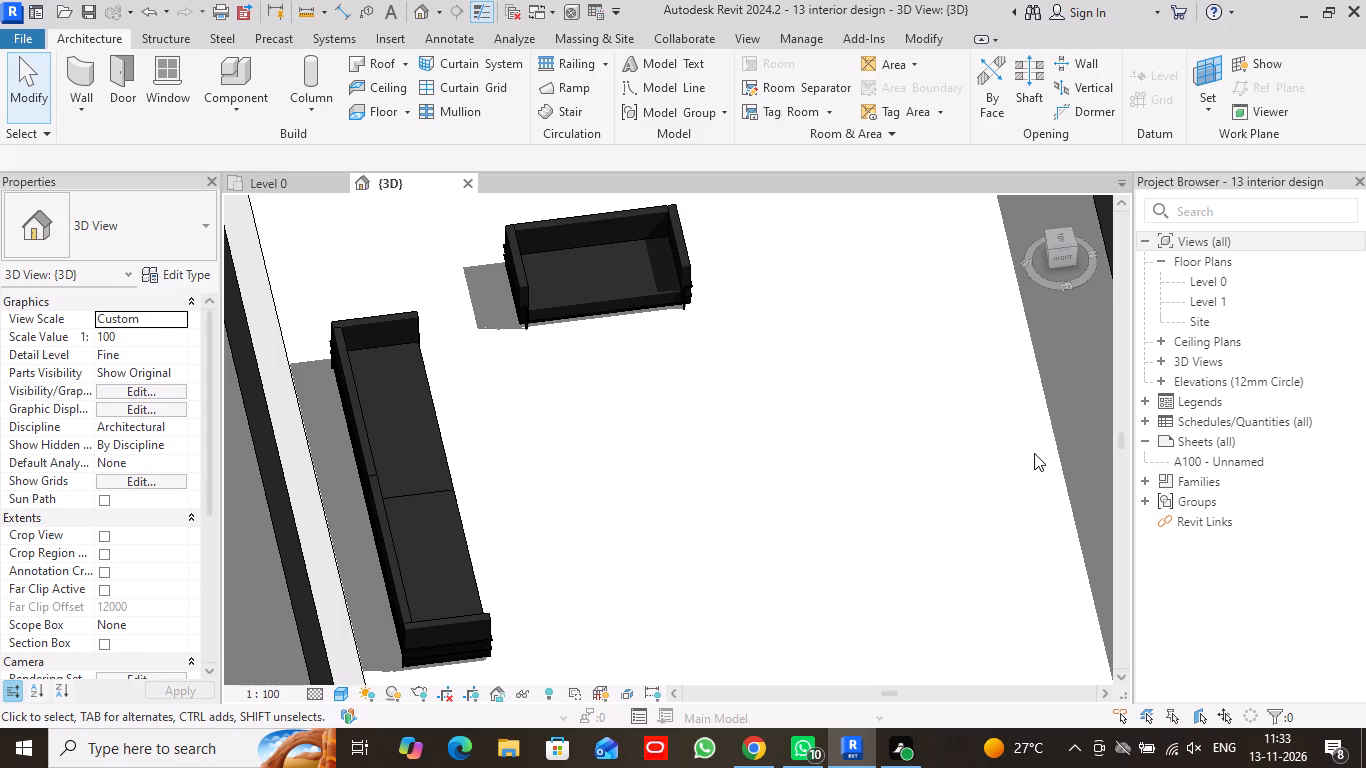
In the Level 0 plan, start loading another component family and survey the category folders of the US family library.
left_click(299, 183)
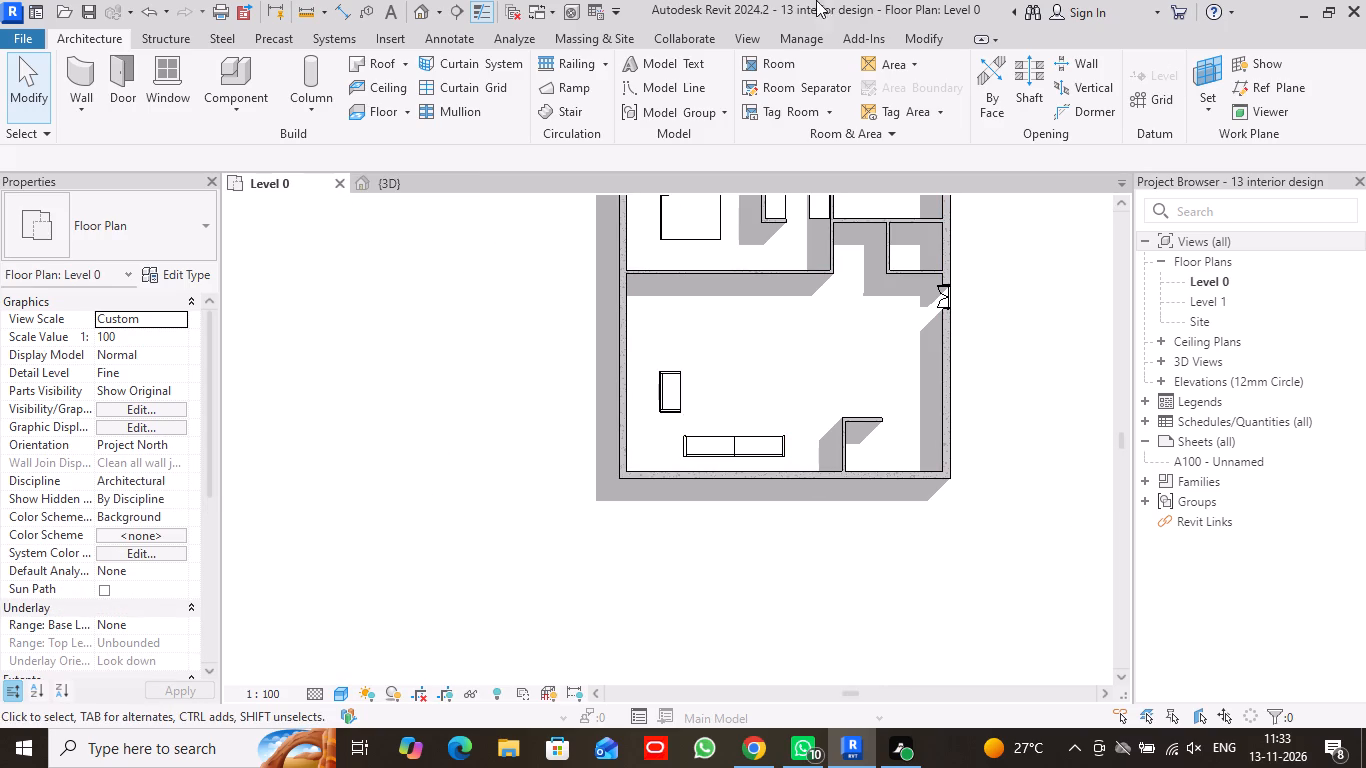
left_click(234, 110)
left_click(261, 142)
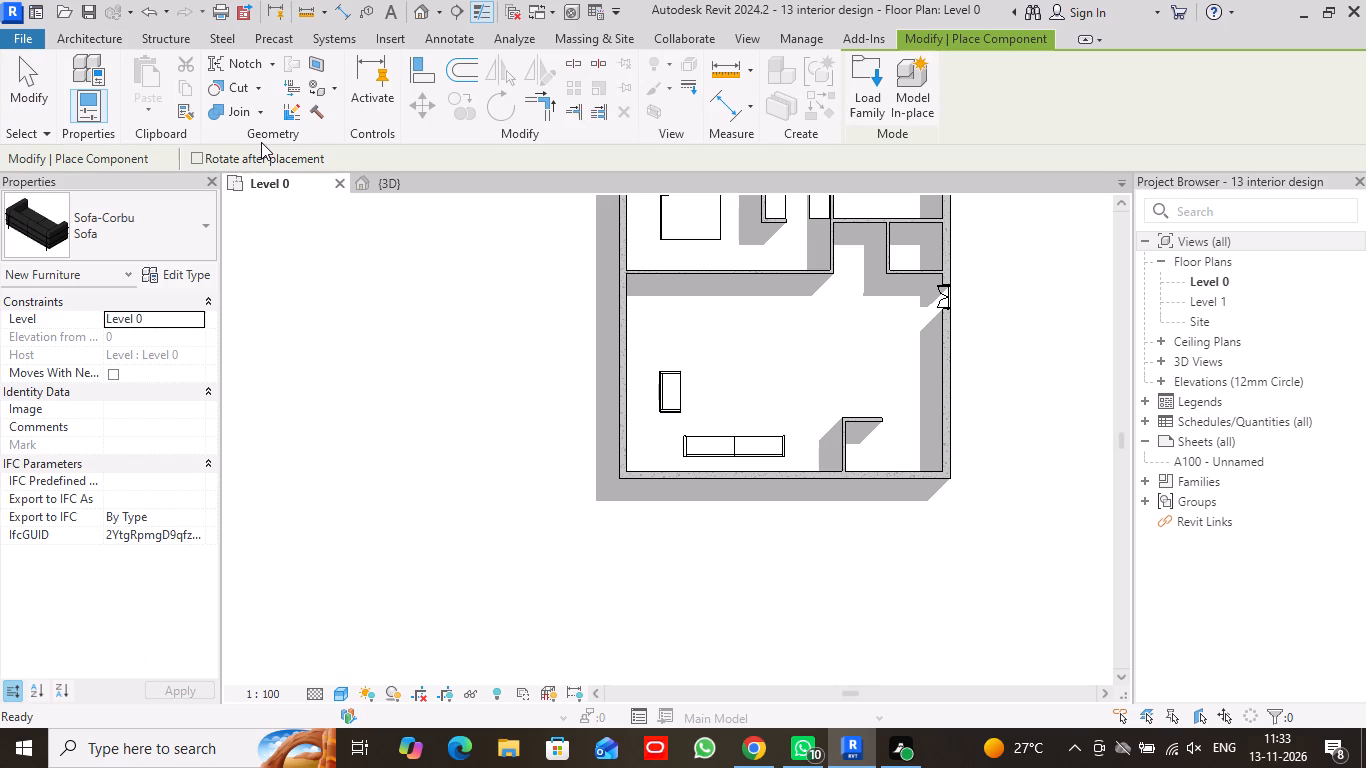
left_click(869, 81)
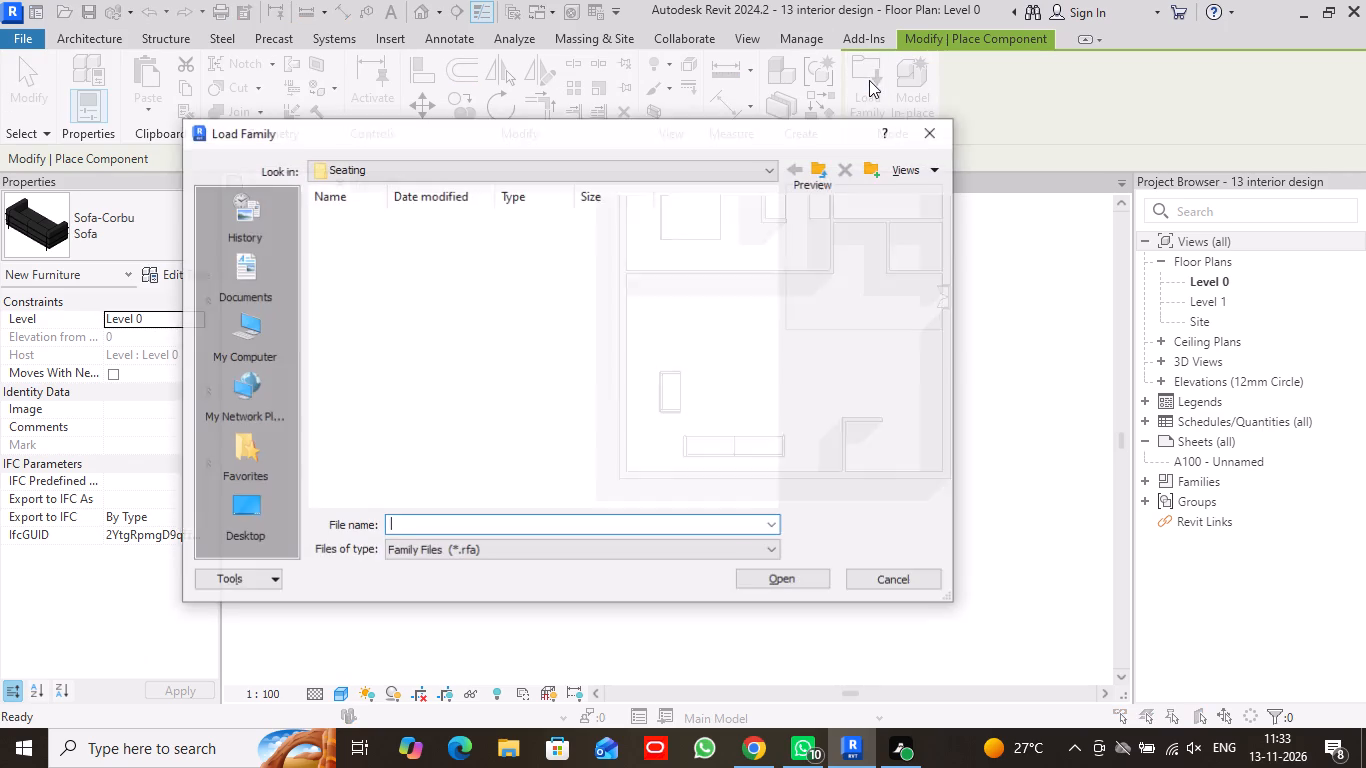
left_click(823, 163)
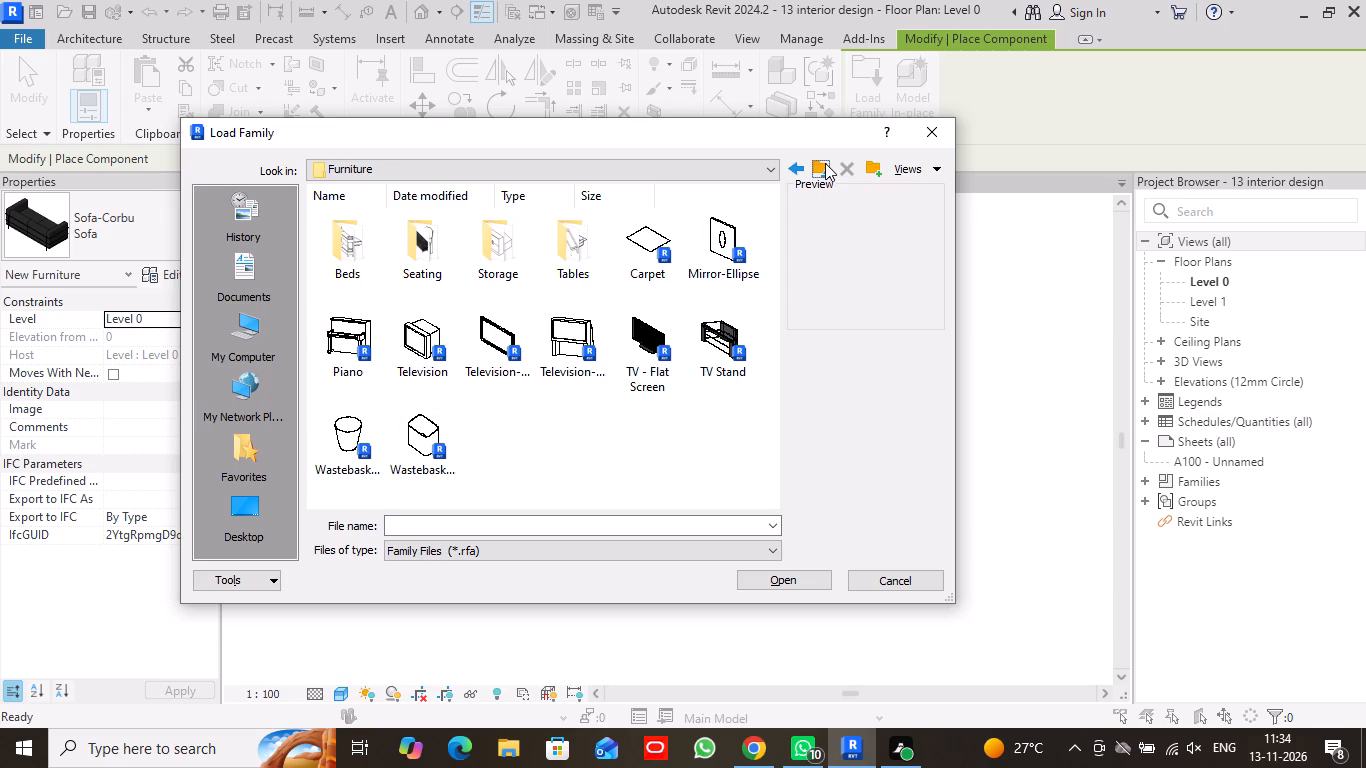
left_click(825, 163)
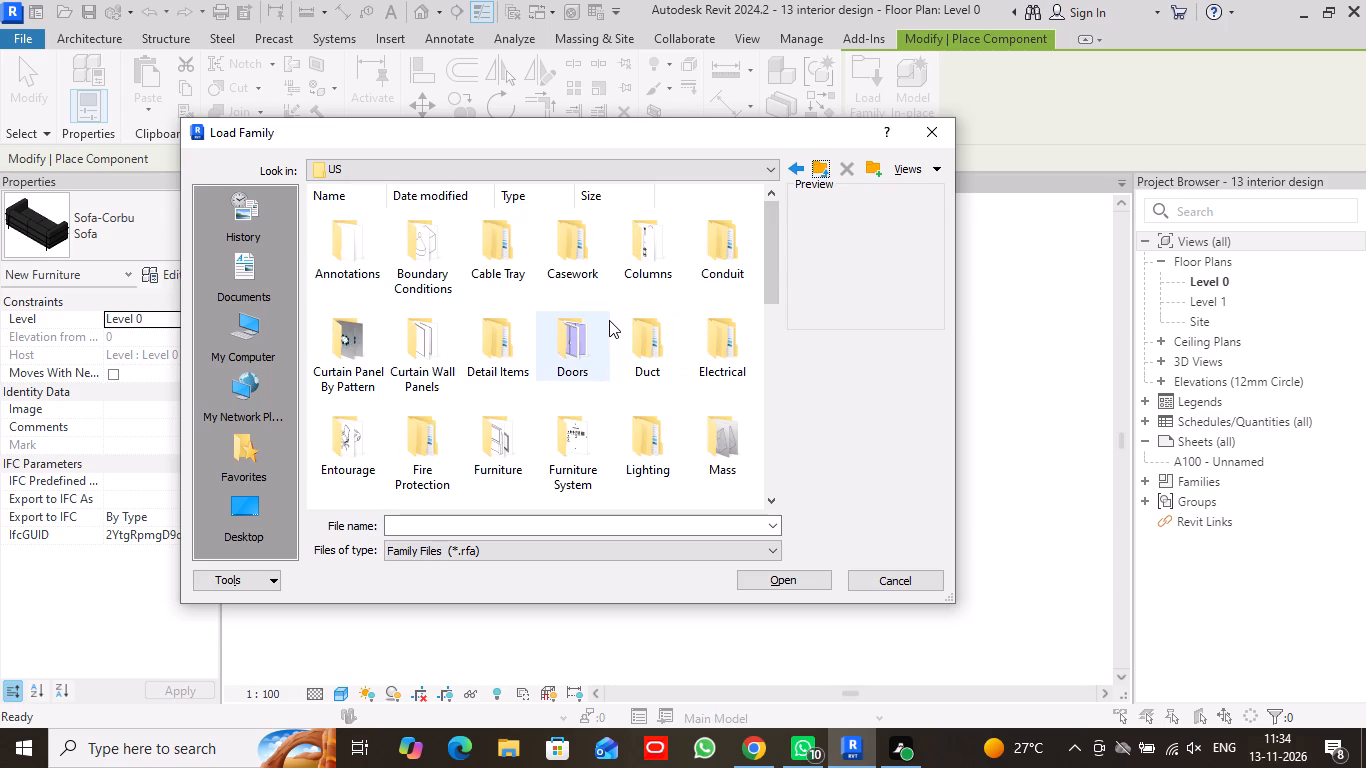
scroll(613, 373, "down", 1)
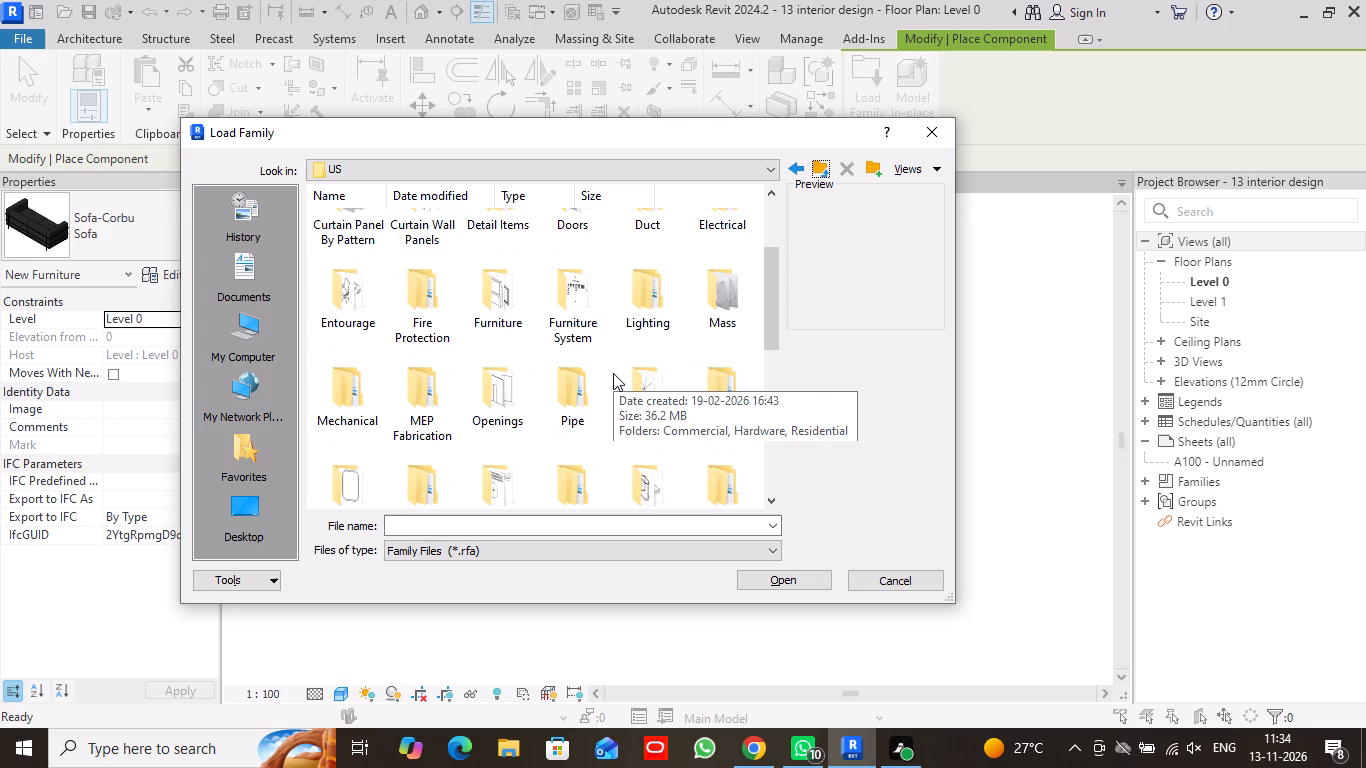
scroll(613, 373, "down", 1)
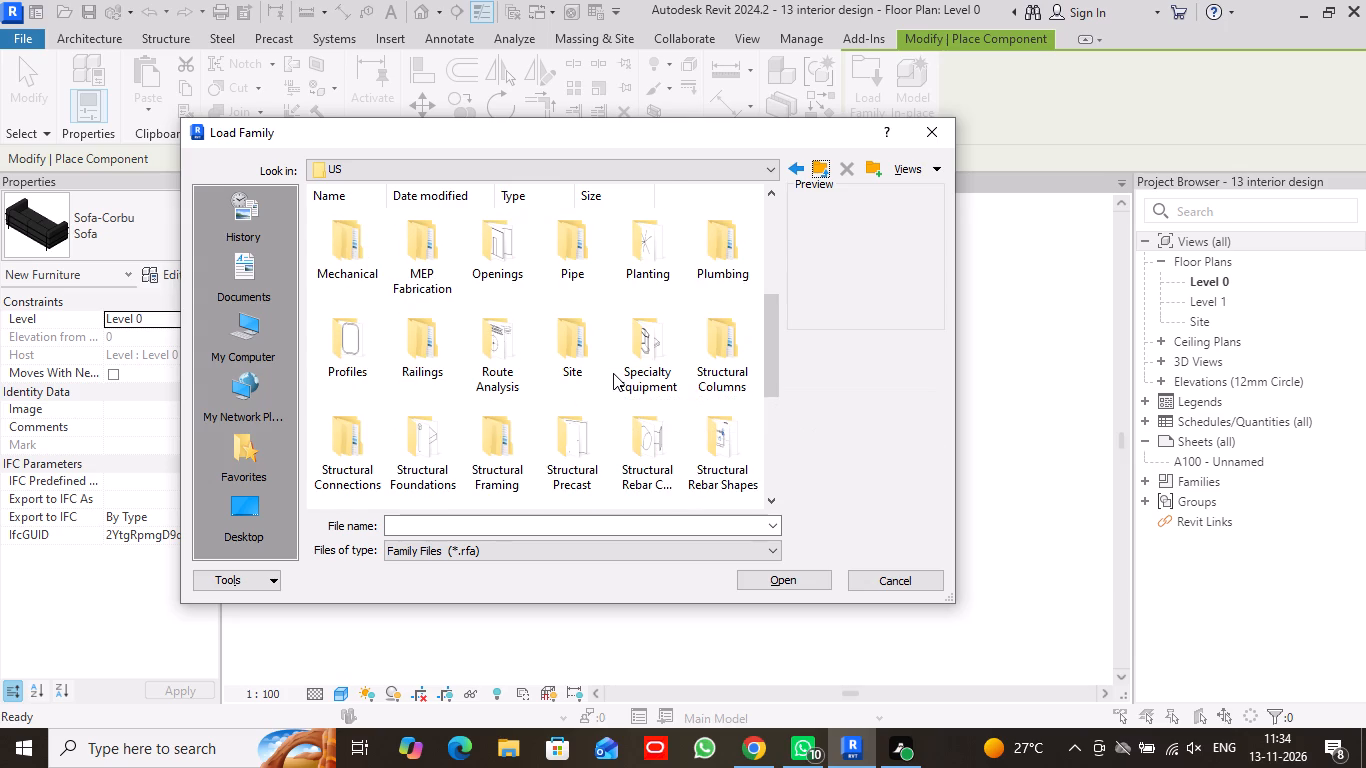
scroll(592, 382, "down", 2)
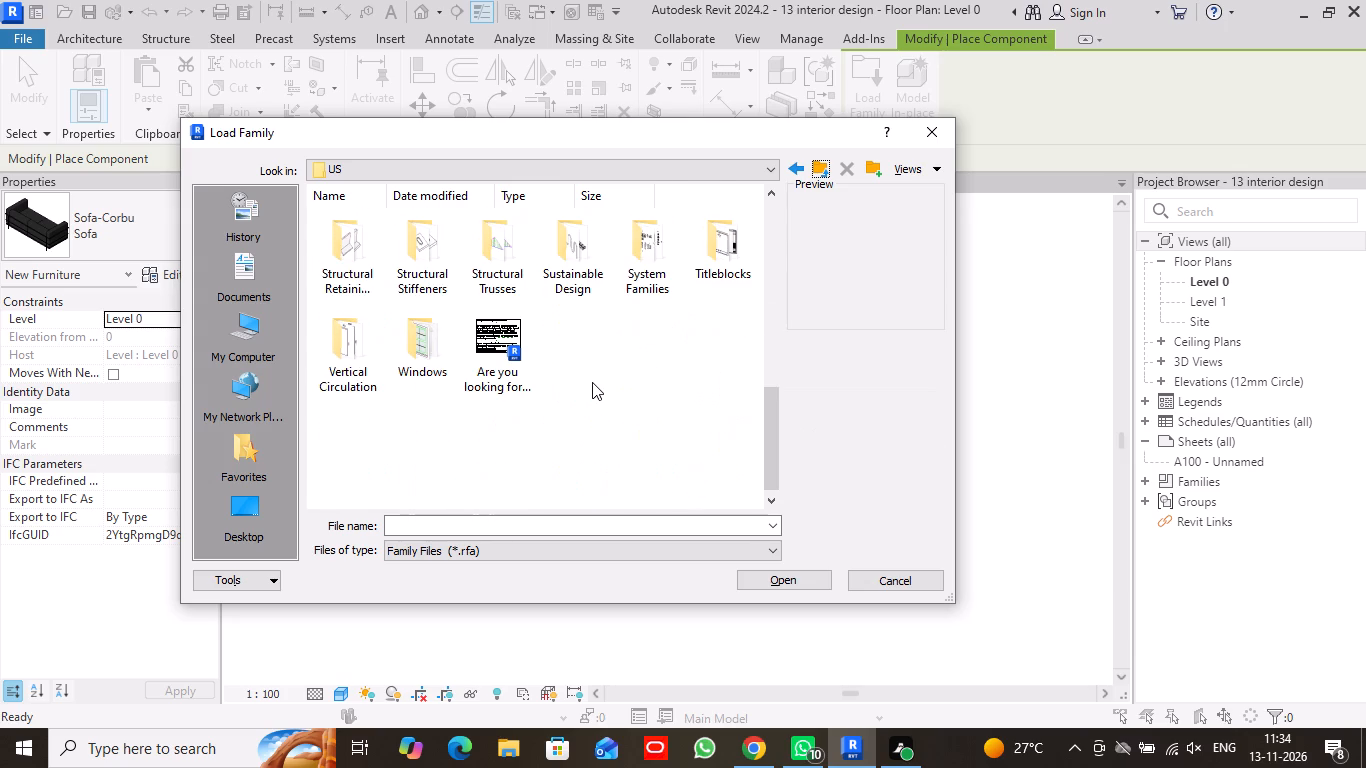
scroll(592, 382, "up", 3)
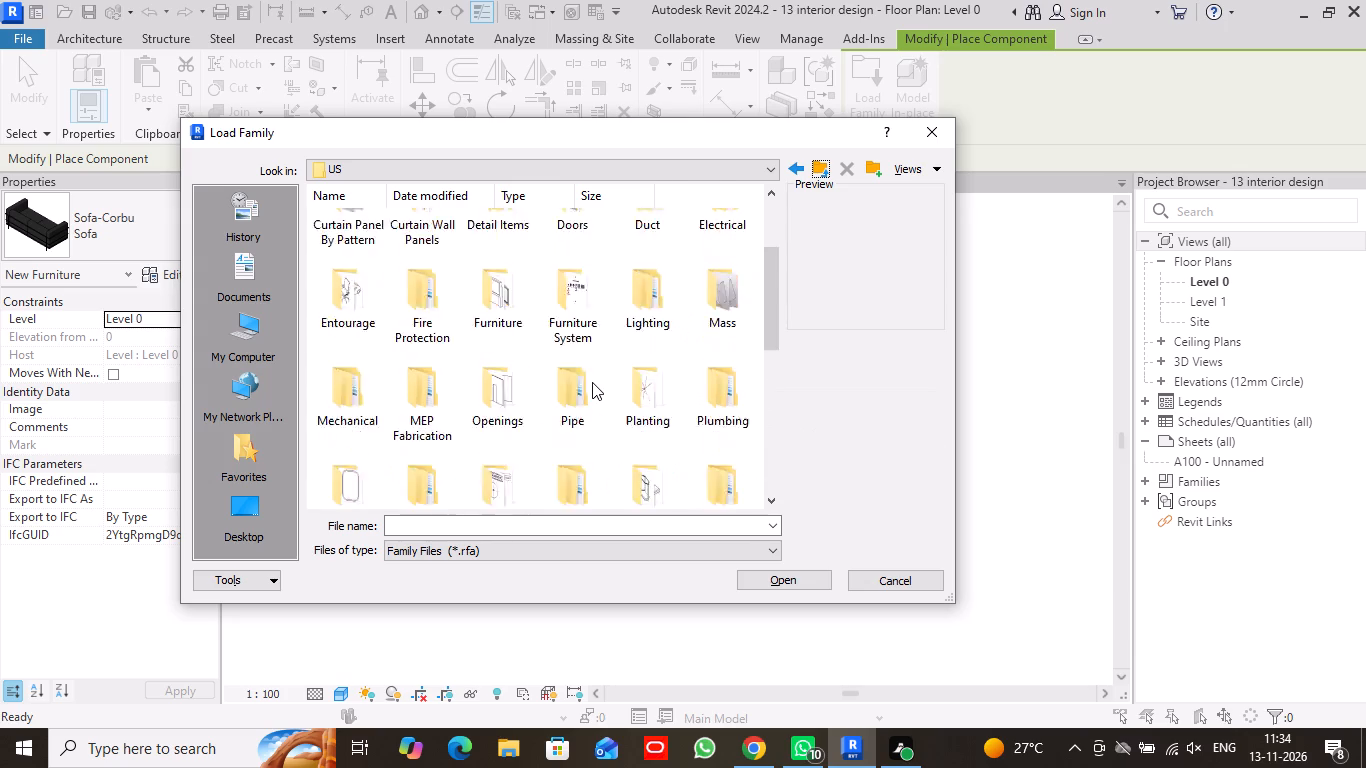
scroll(592, 382, "up", 1)
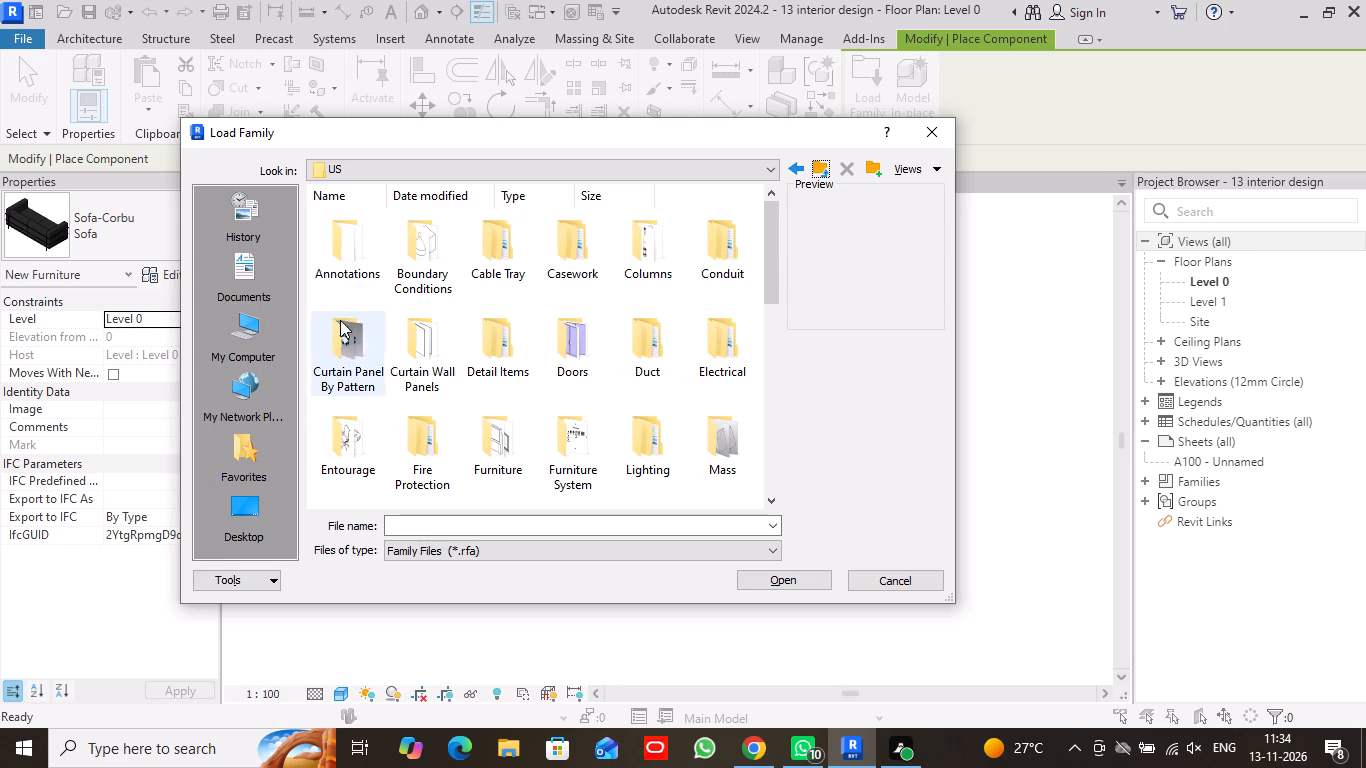
Check the library's Annotations, Furniture and Furniture System folders for a suitable family to add.
double_click(363, 254)
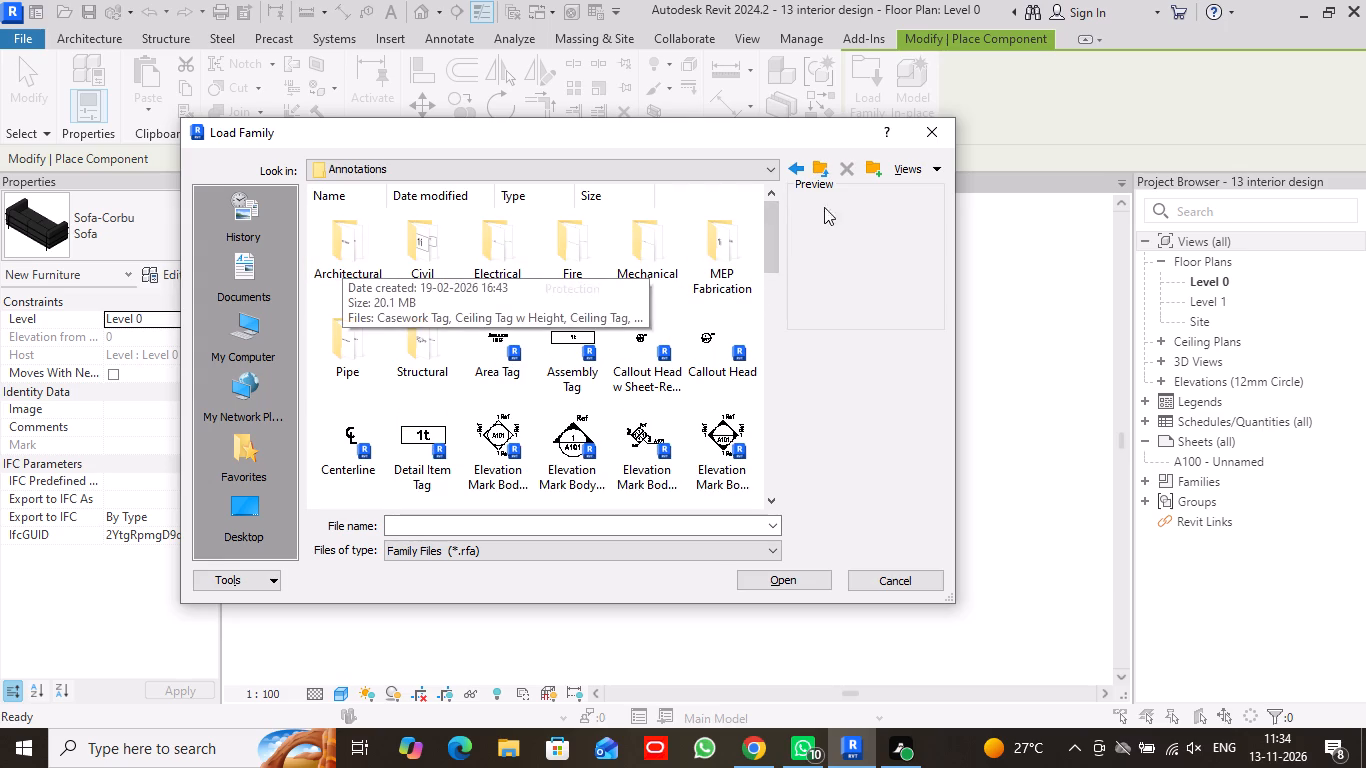
left_click(821, 170)
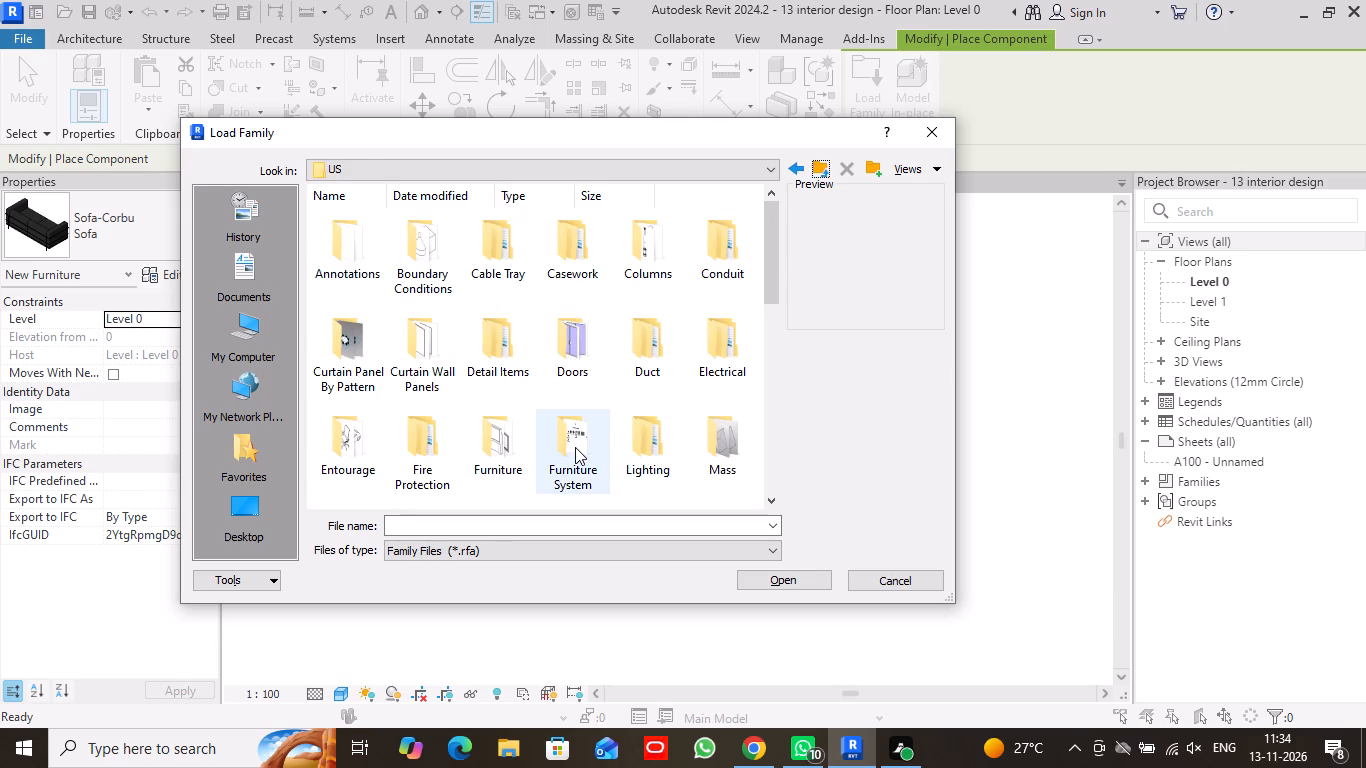
double_click(509, 456)
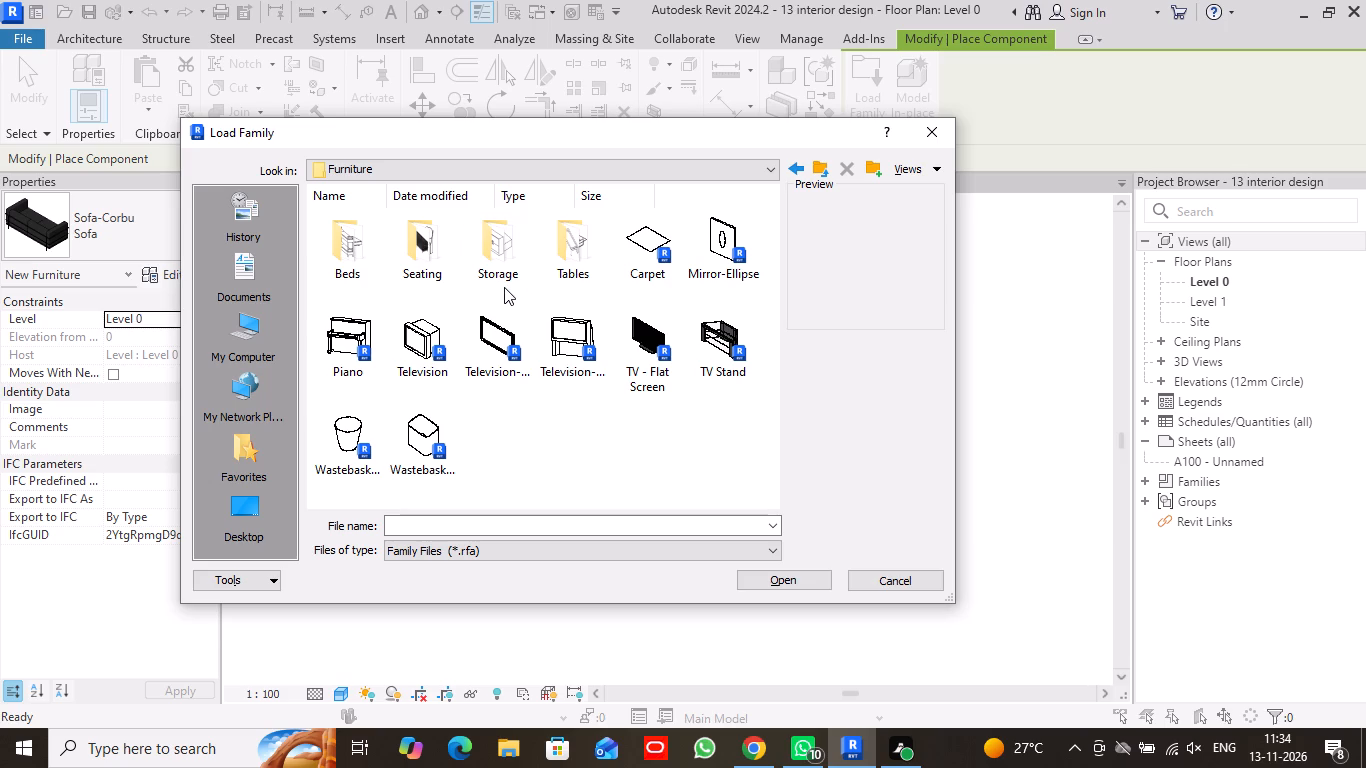
left_click(824, 176)
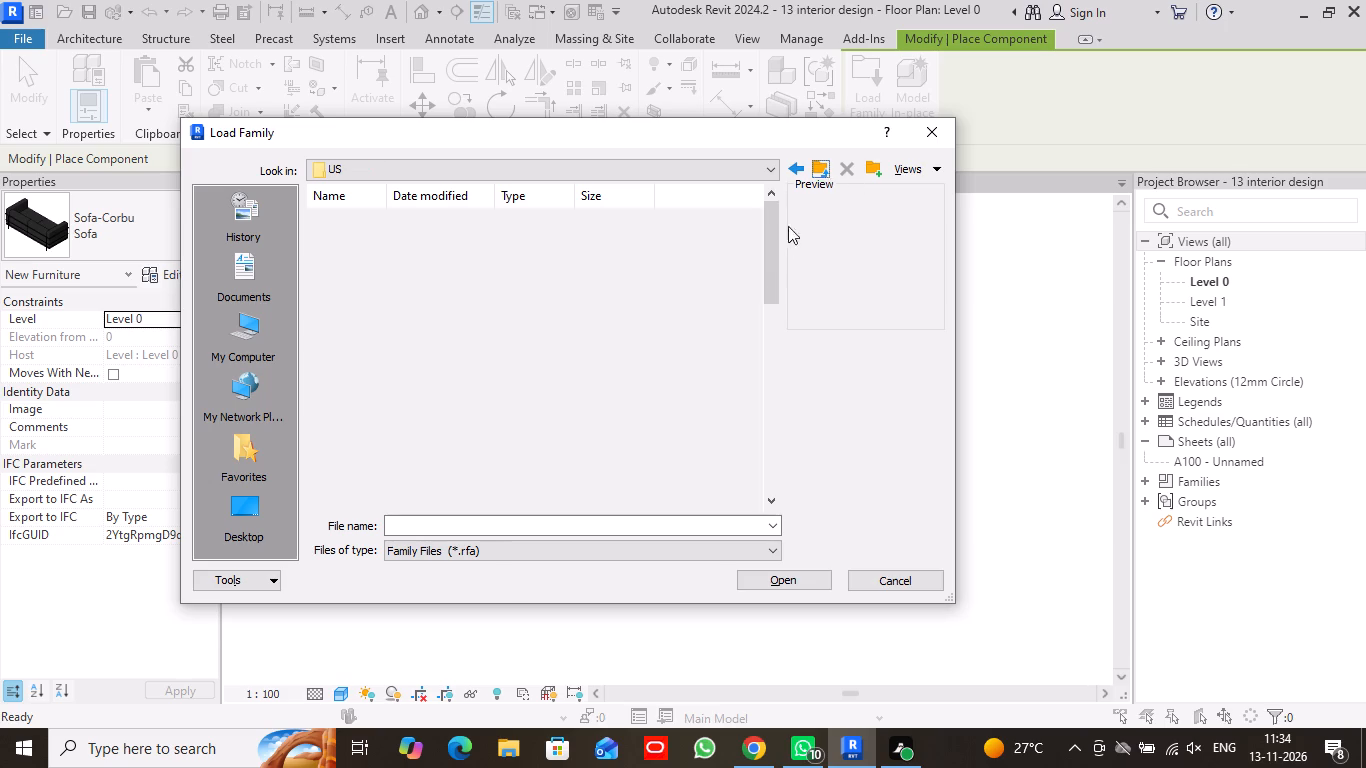
double_click(576, 459)
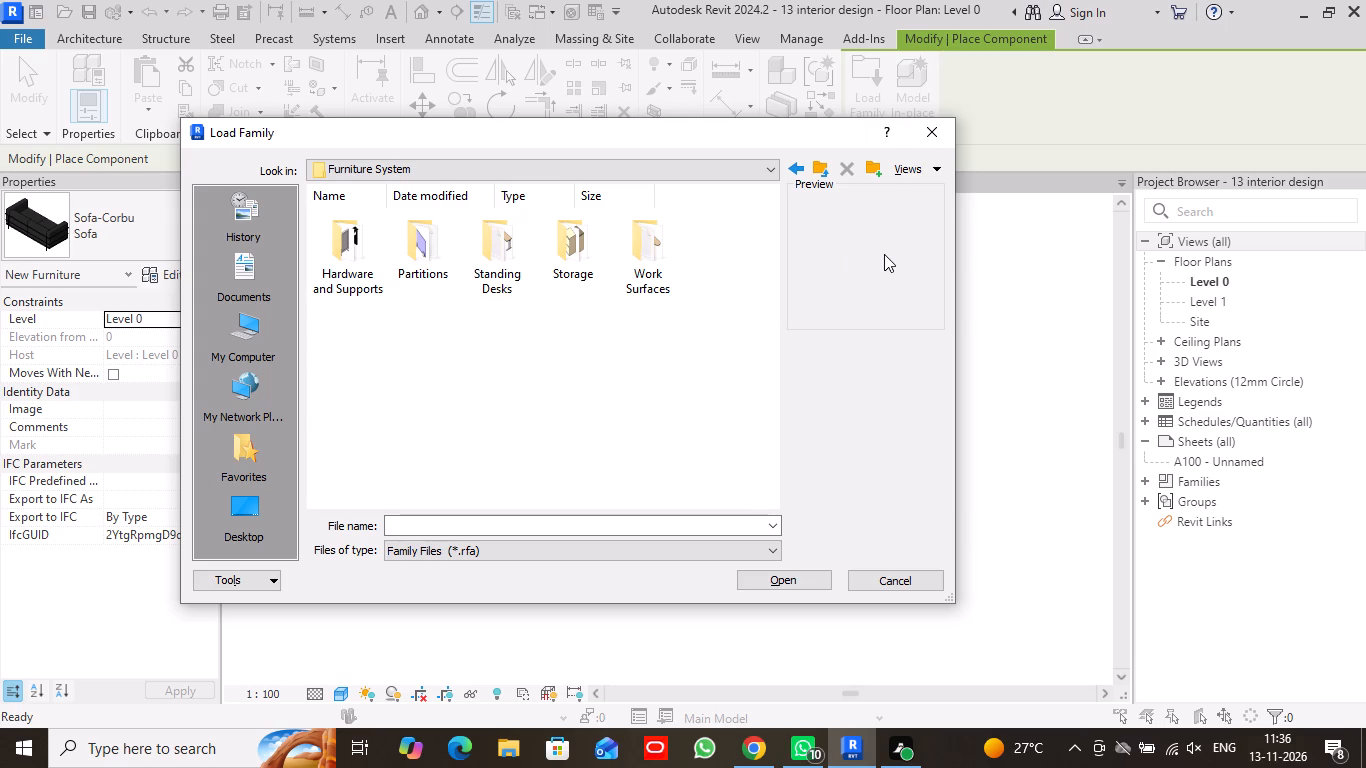
left_click(821, 166)
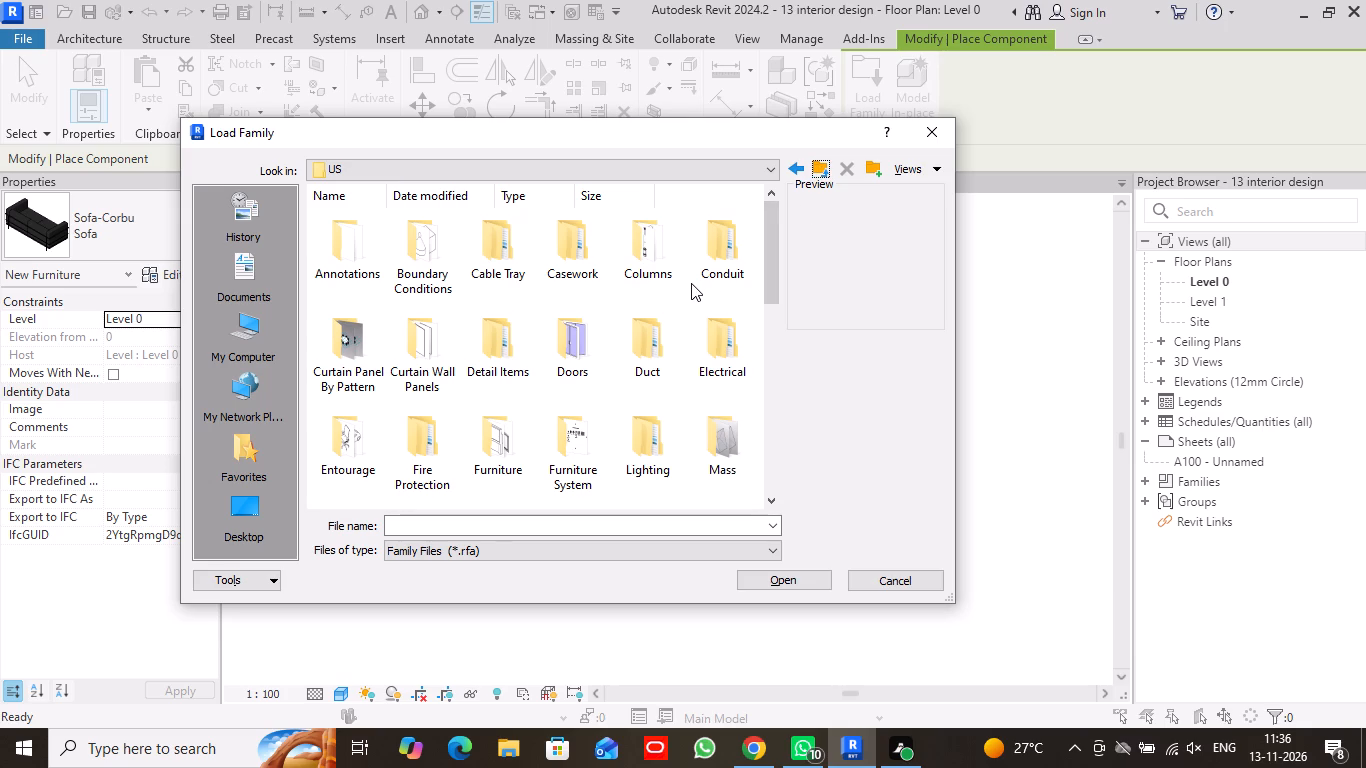
Browse the Casework library's Base Cabinets, Counter Tops, Tall Cabinets and Wall Cabinets folders for a suitable family.
double_click(580, 259)
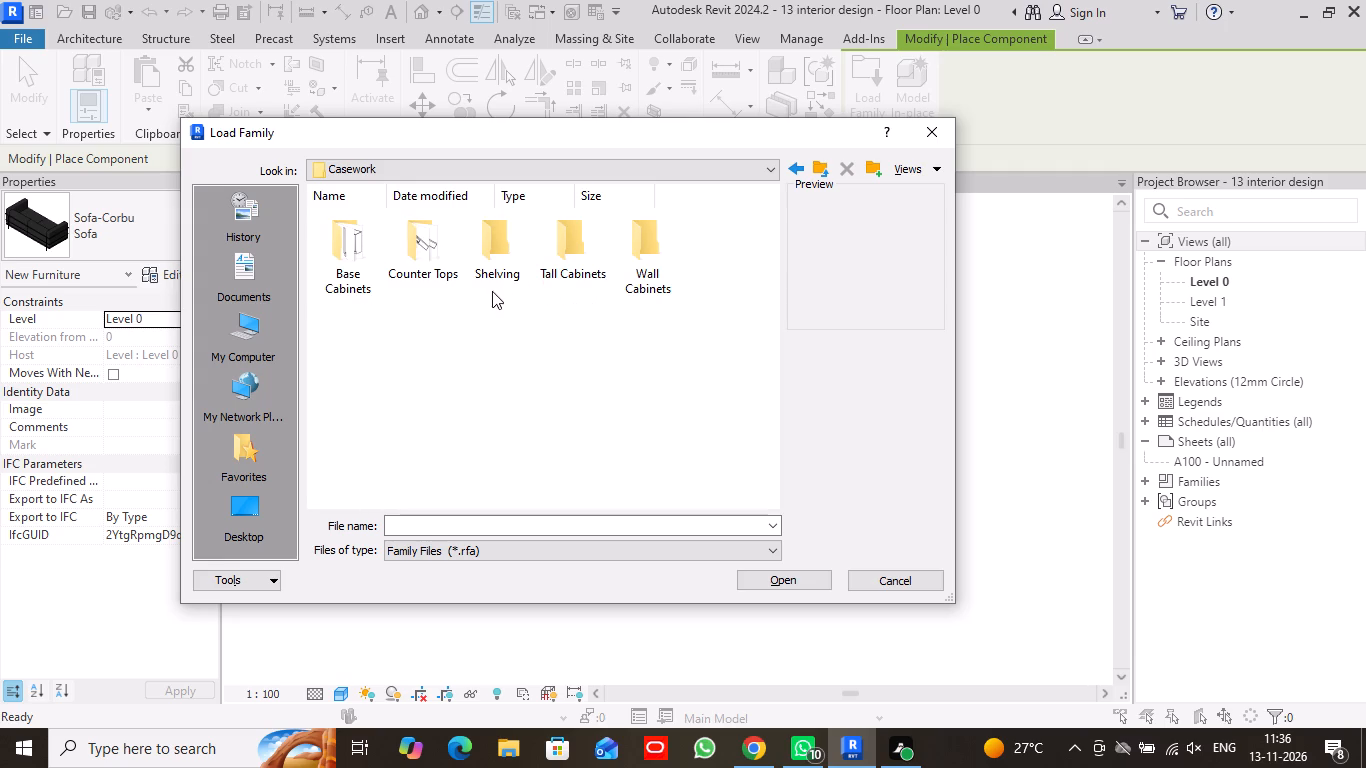
double_click(362, 272)
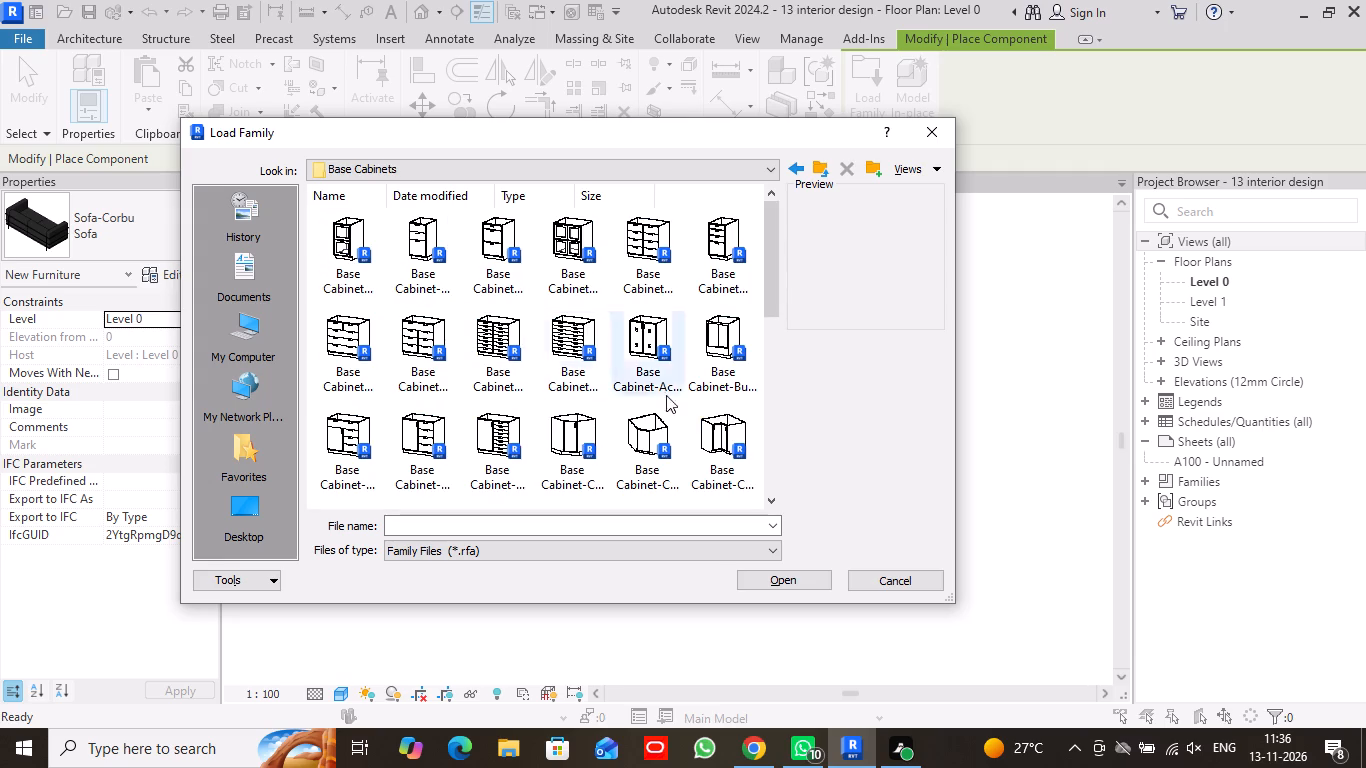
scroll(700, 408, "down", 2)
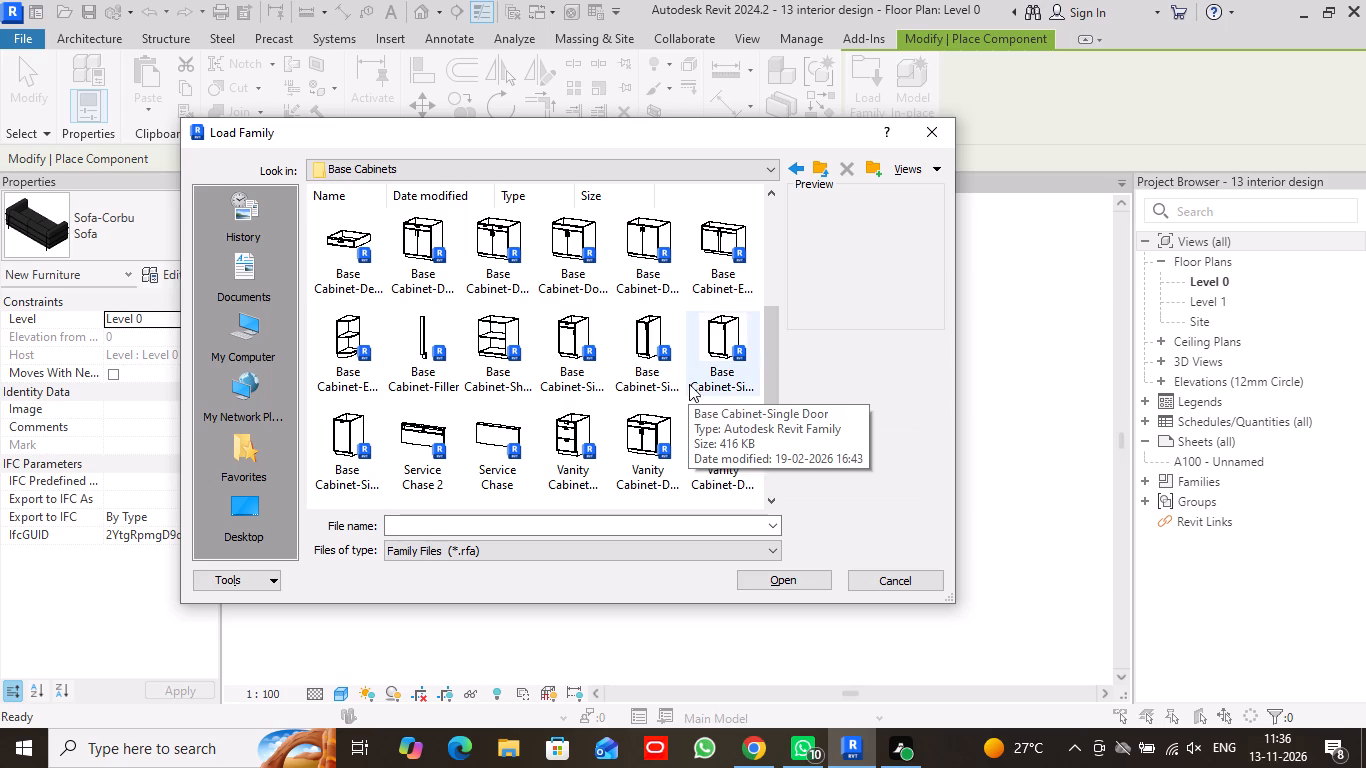
scroll(689, 378, "down", 3)
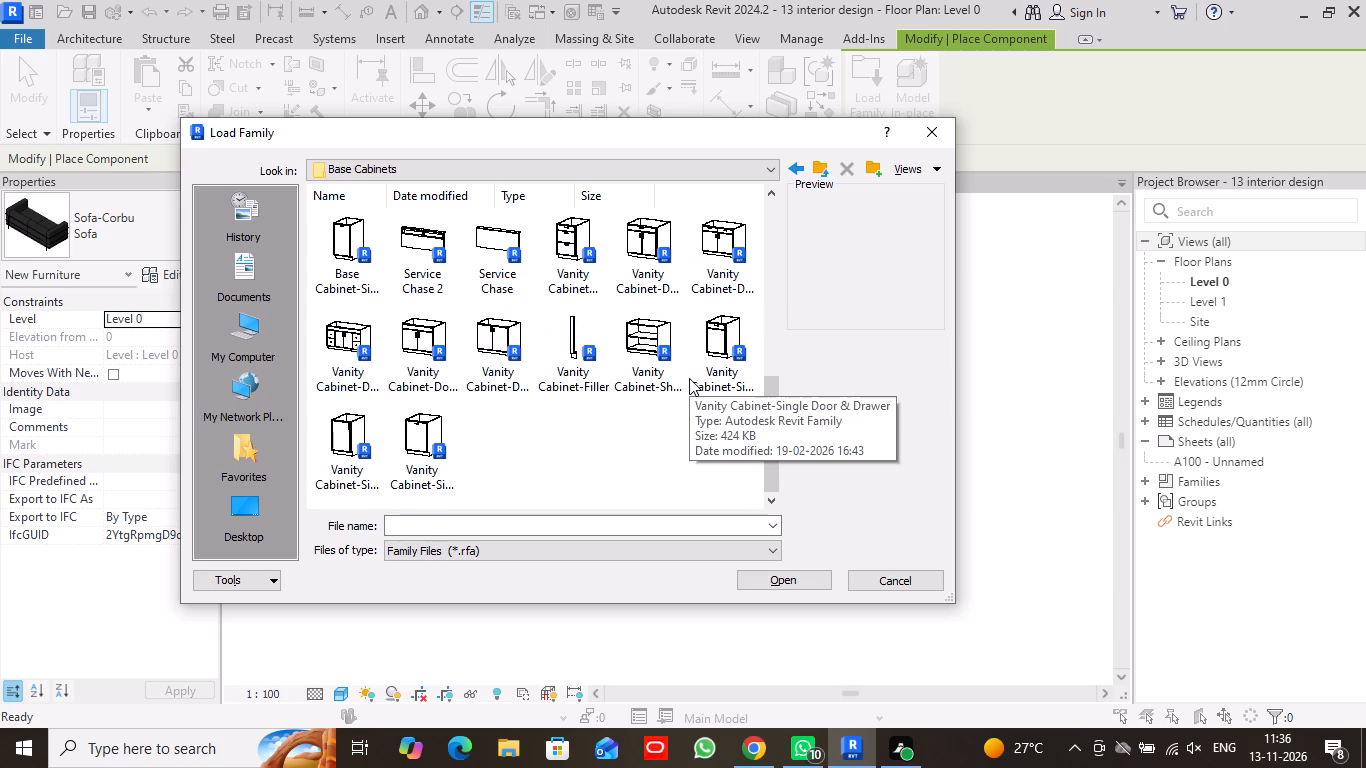
left_click(801, 172)
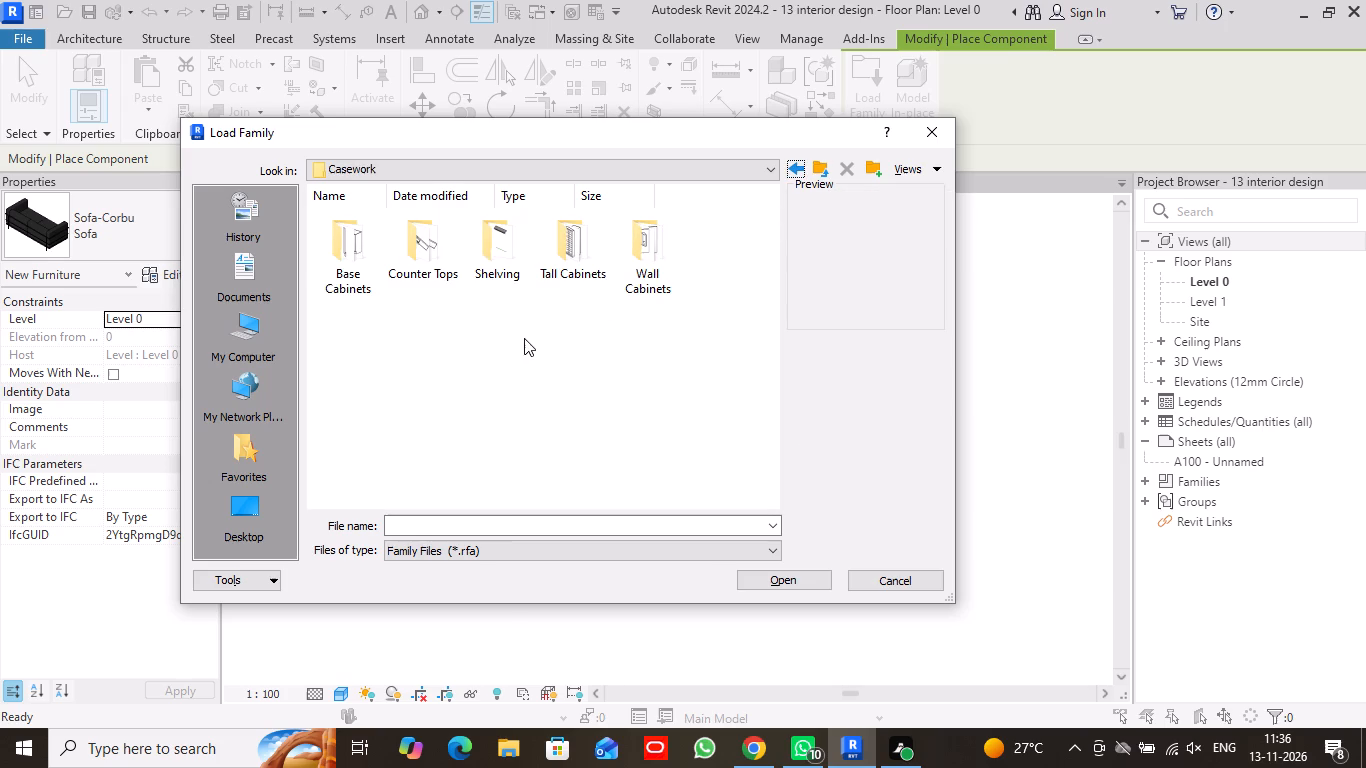
double_click(435, 271)
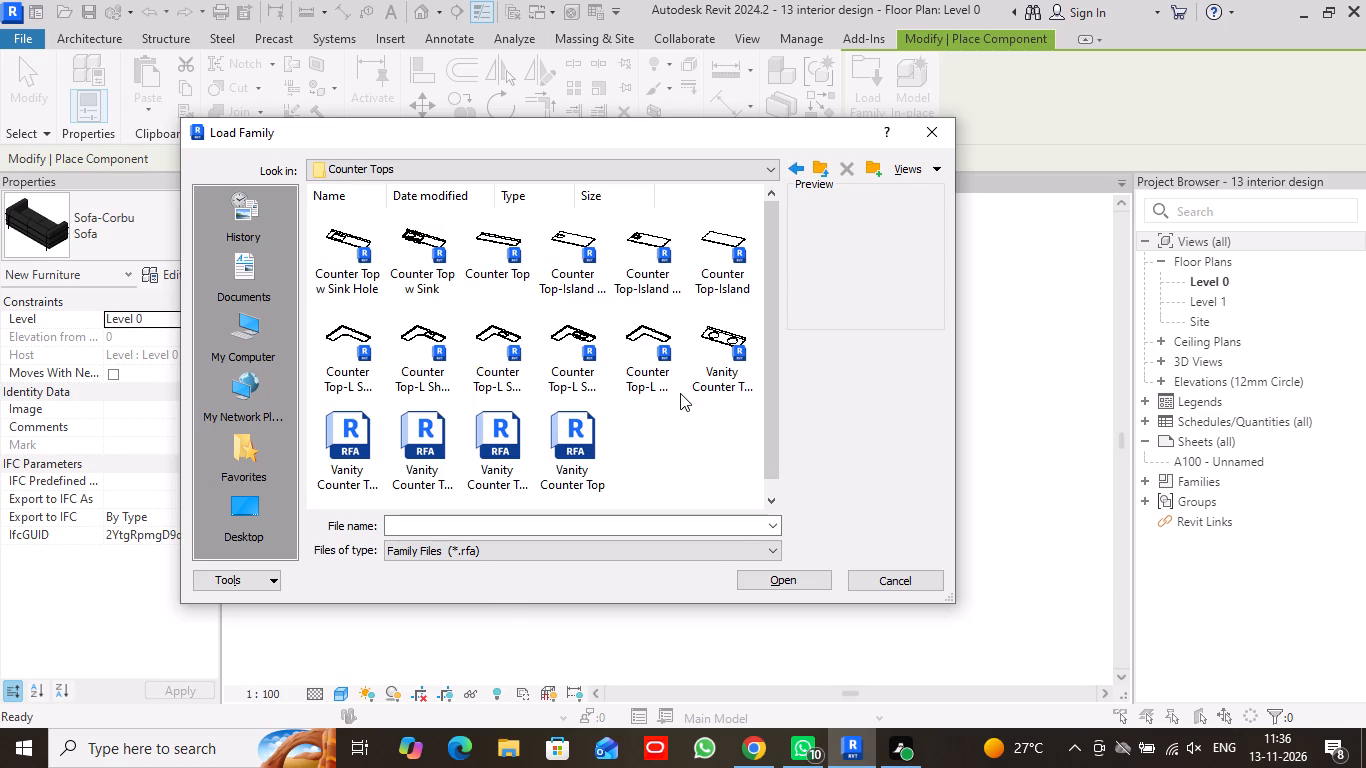
left_click(801, 175)
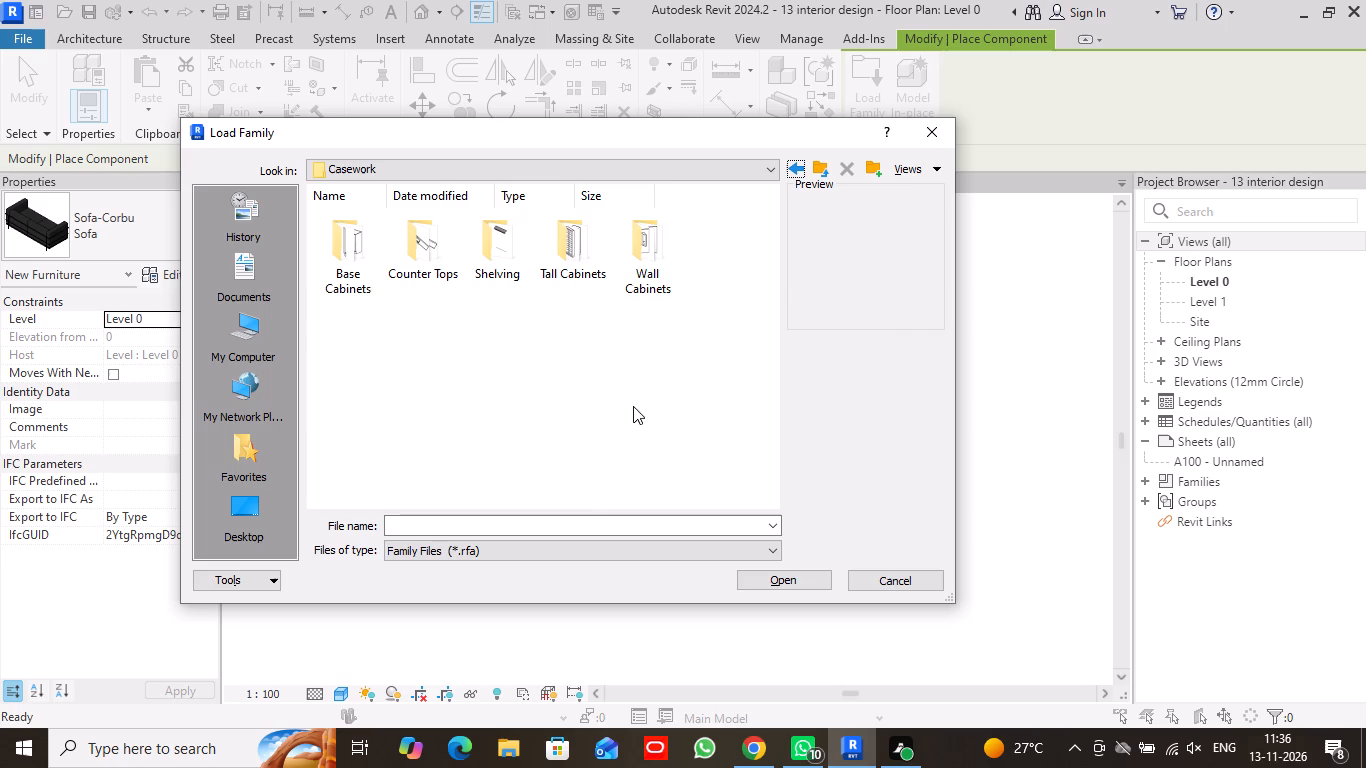
double_click(587, 276)
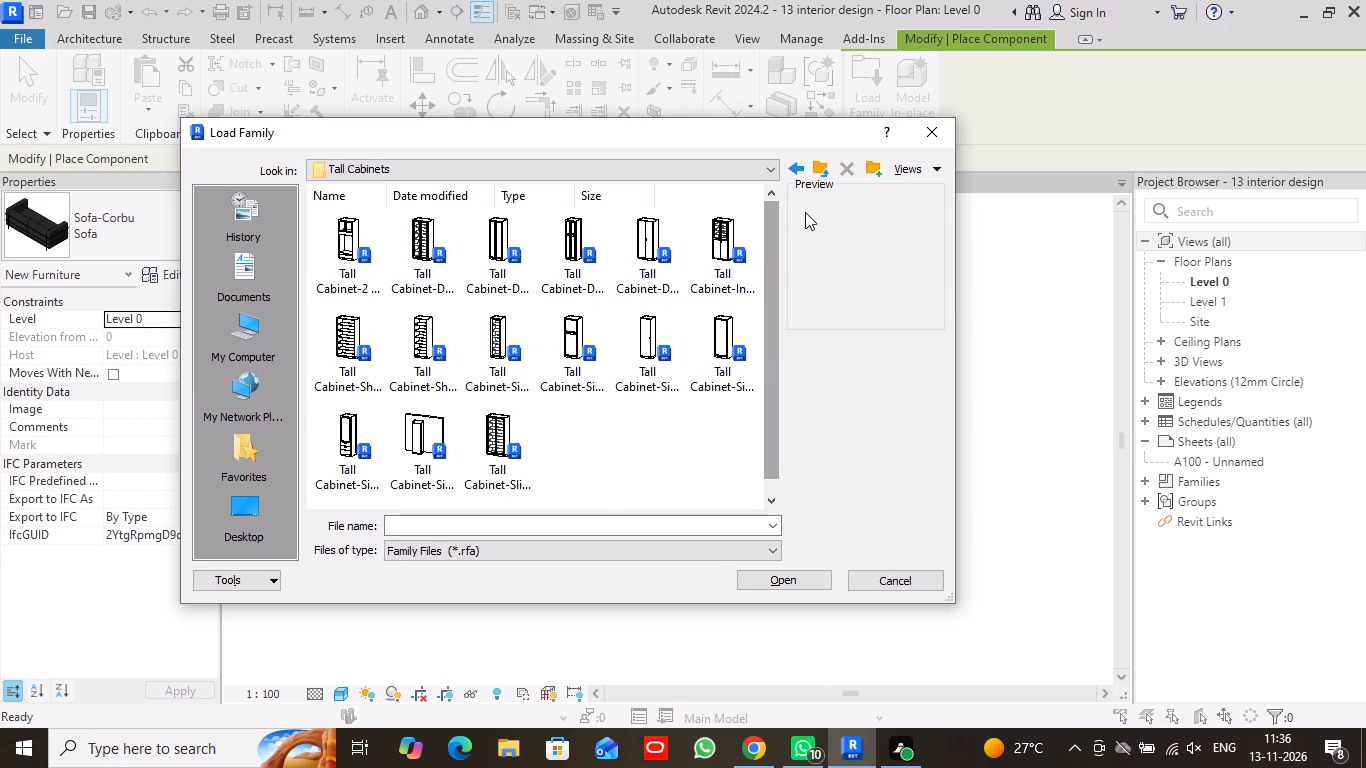
left_click(823, 167)
double_click(642, 284)
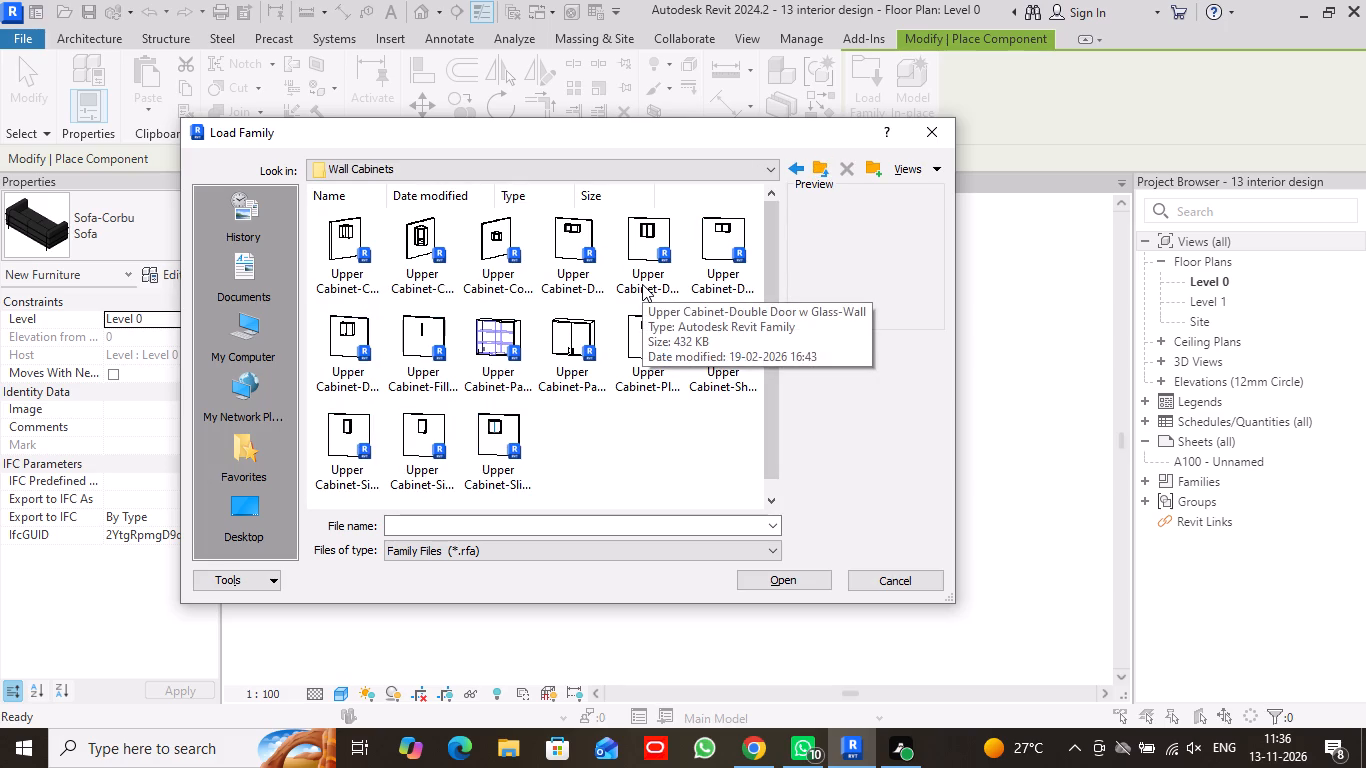
left_click(818, 169)
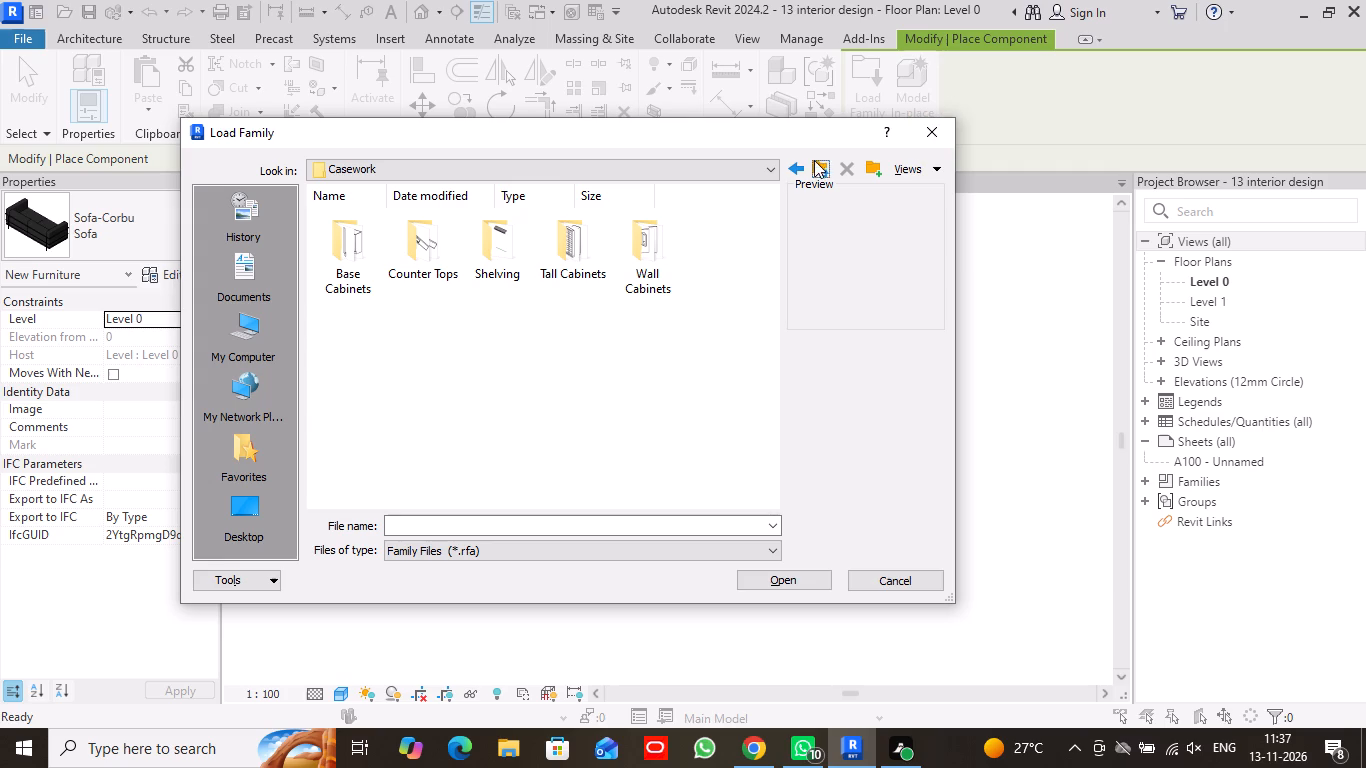
left_click(817, 162)
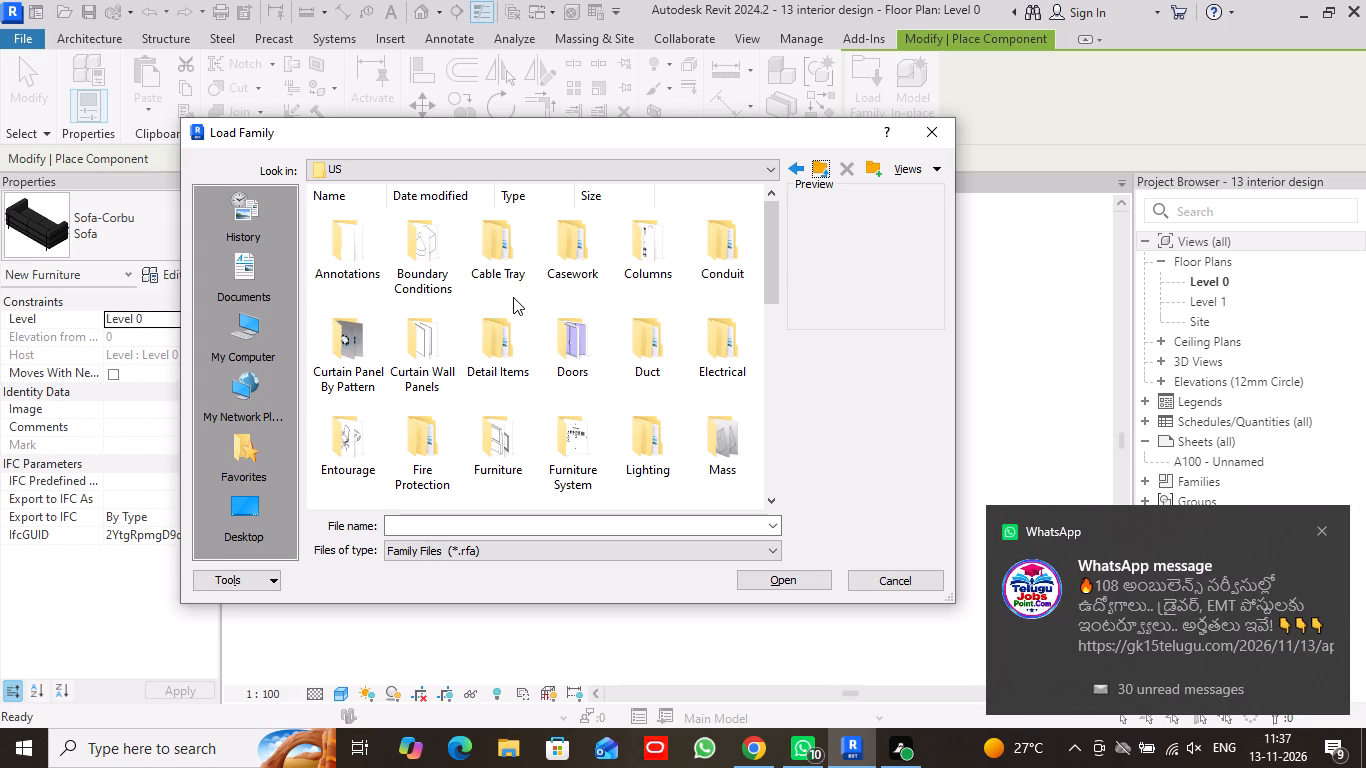
Survey the remaining US library categories and examine the sink families among the architectural plumbing fixtures.
left_click(1323, 526)
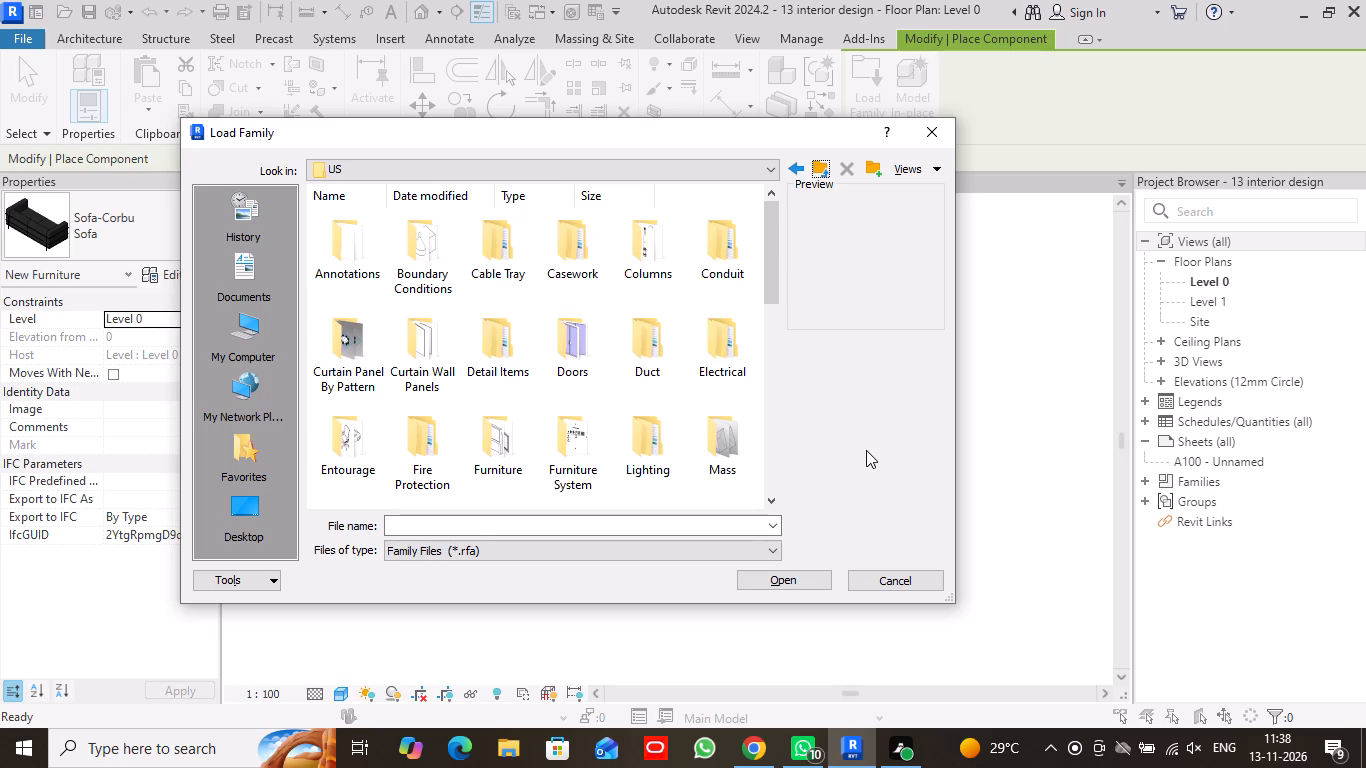
scroll(549, 416, "down", 2)
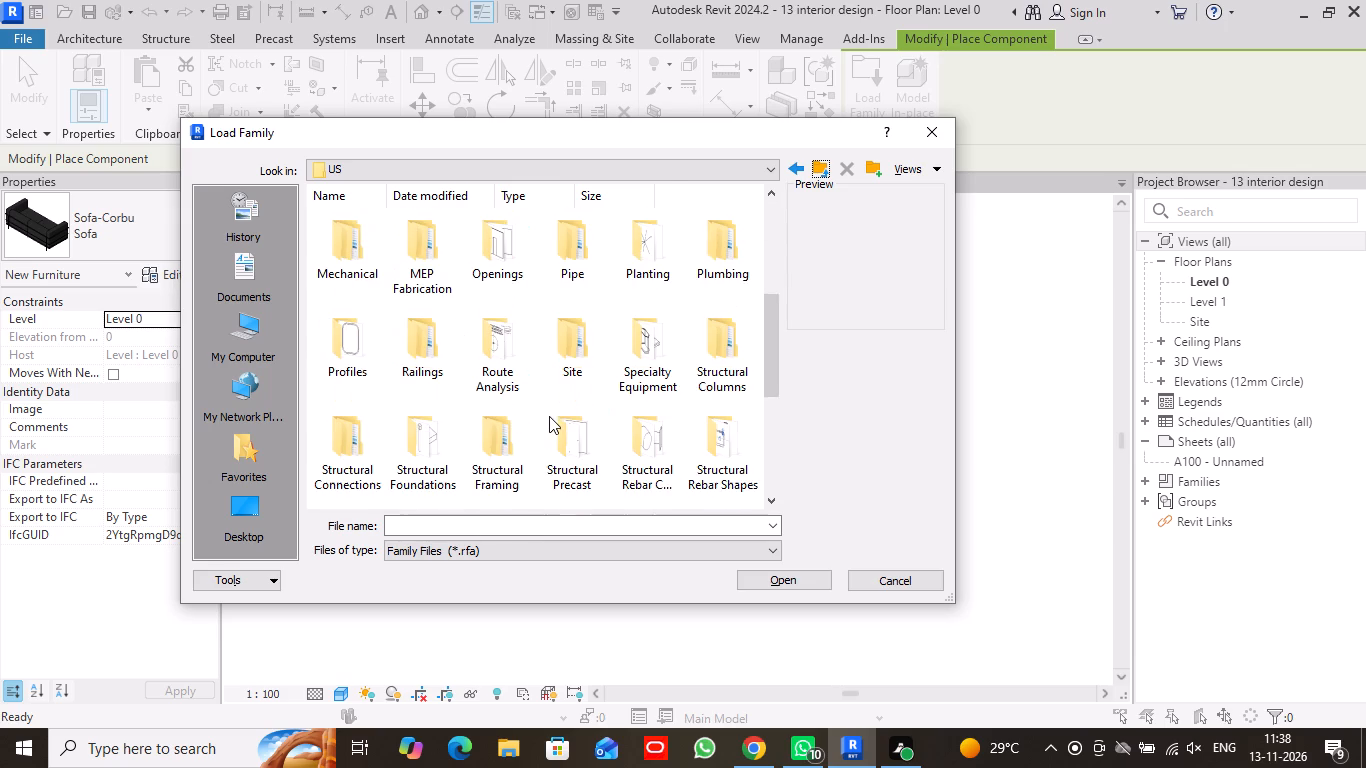
scroll(598, 397, "down", 1)
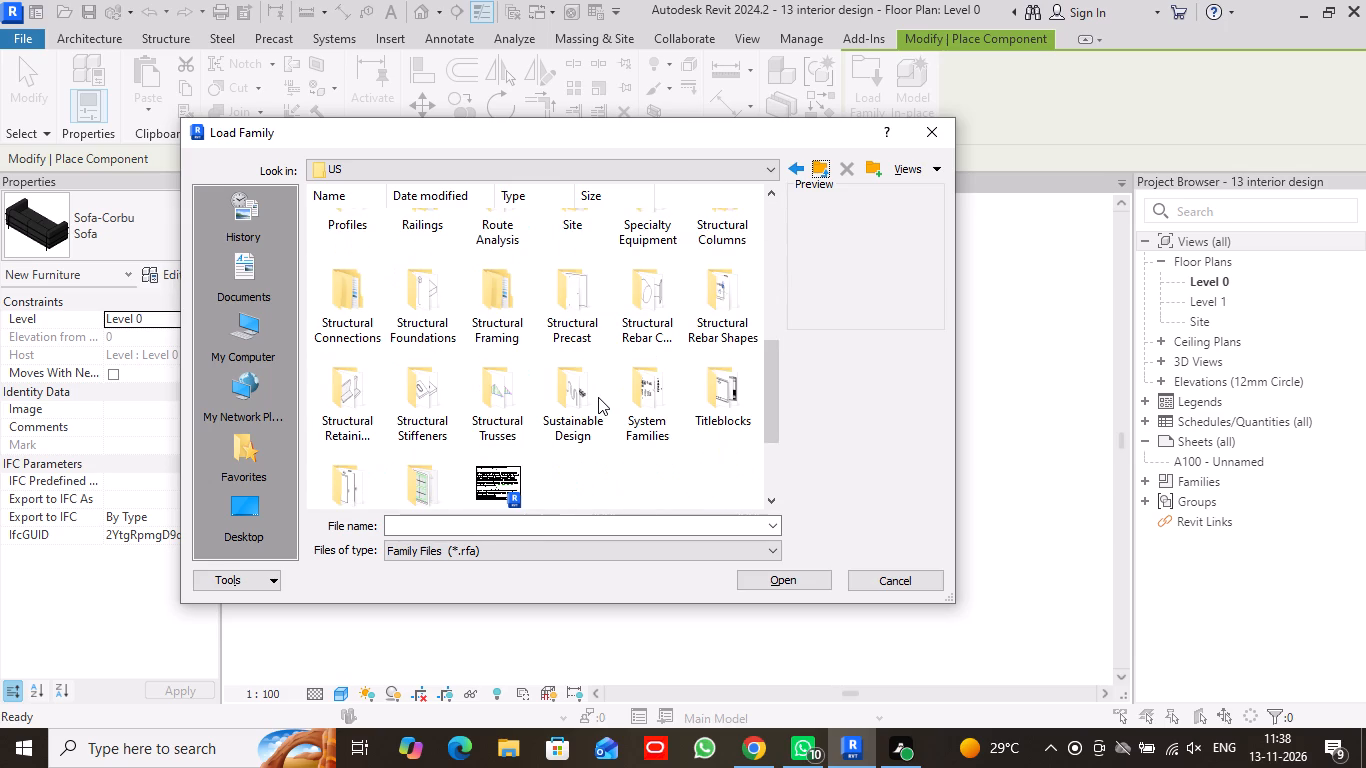
scroll(598, 397, "up", 1)
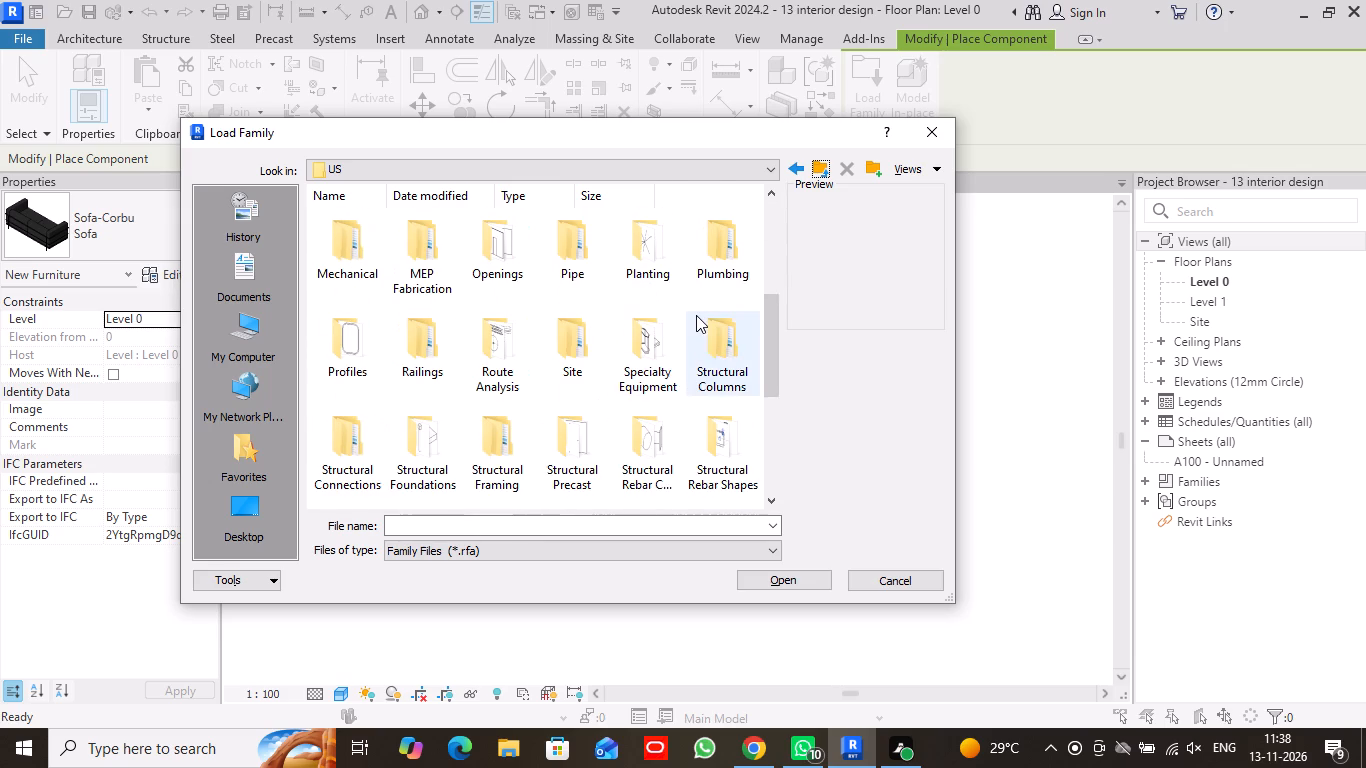
double_click(716, 260)
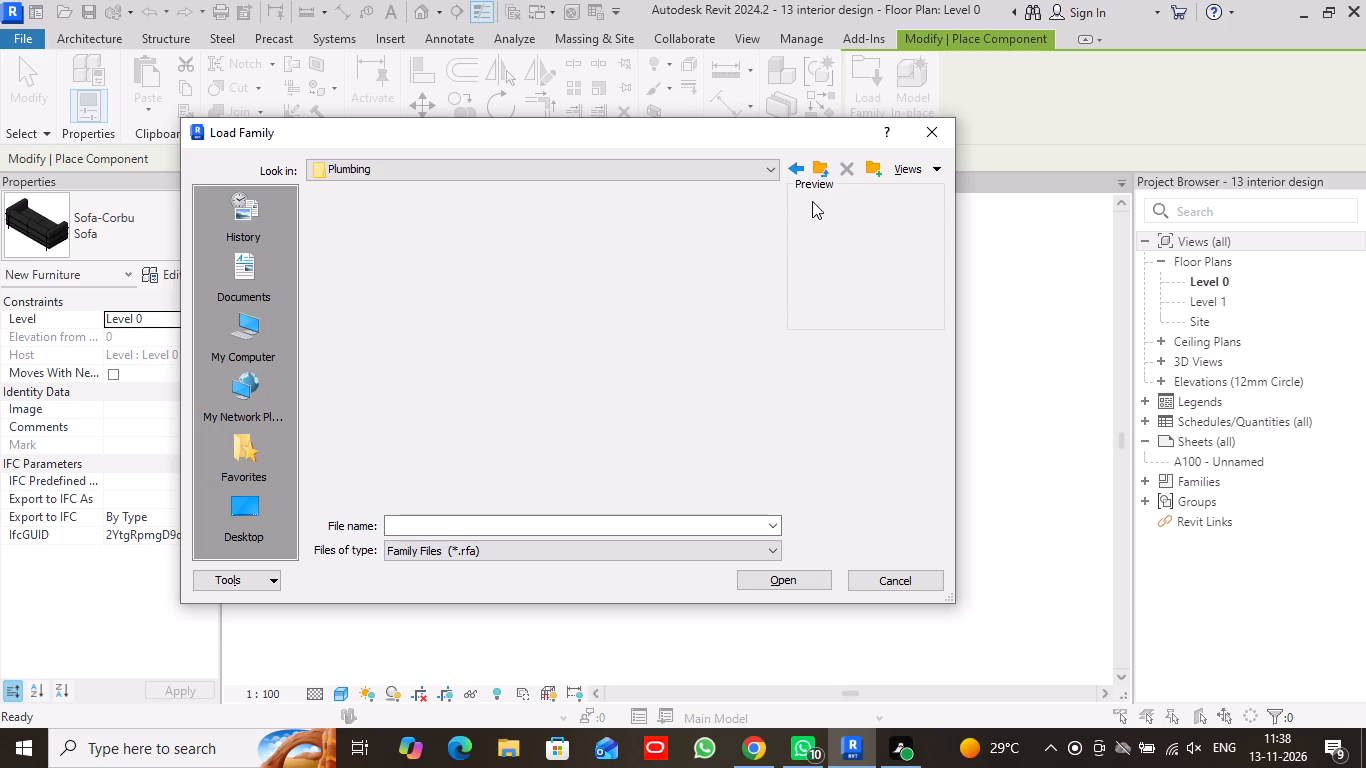
double_click(367, 249)
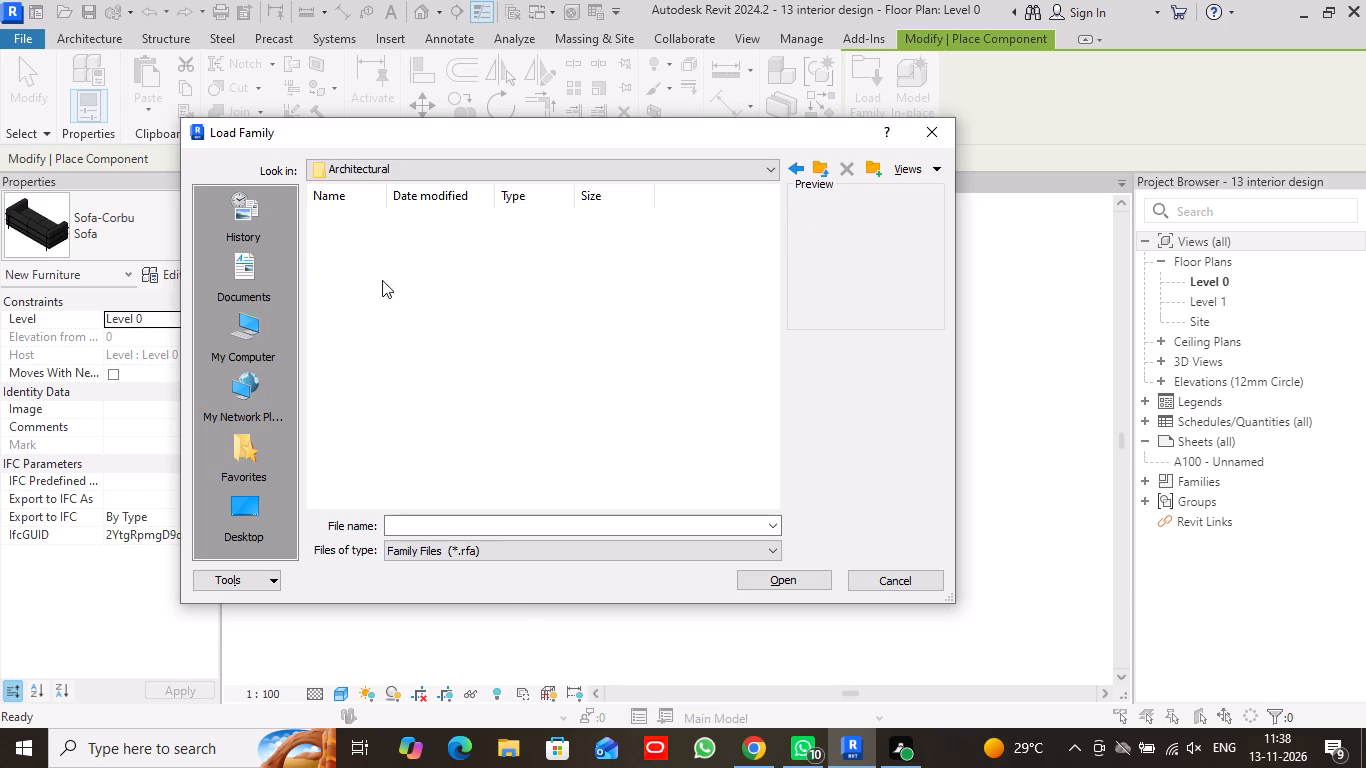
double_click(432, 264)
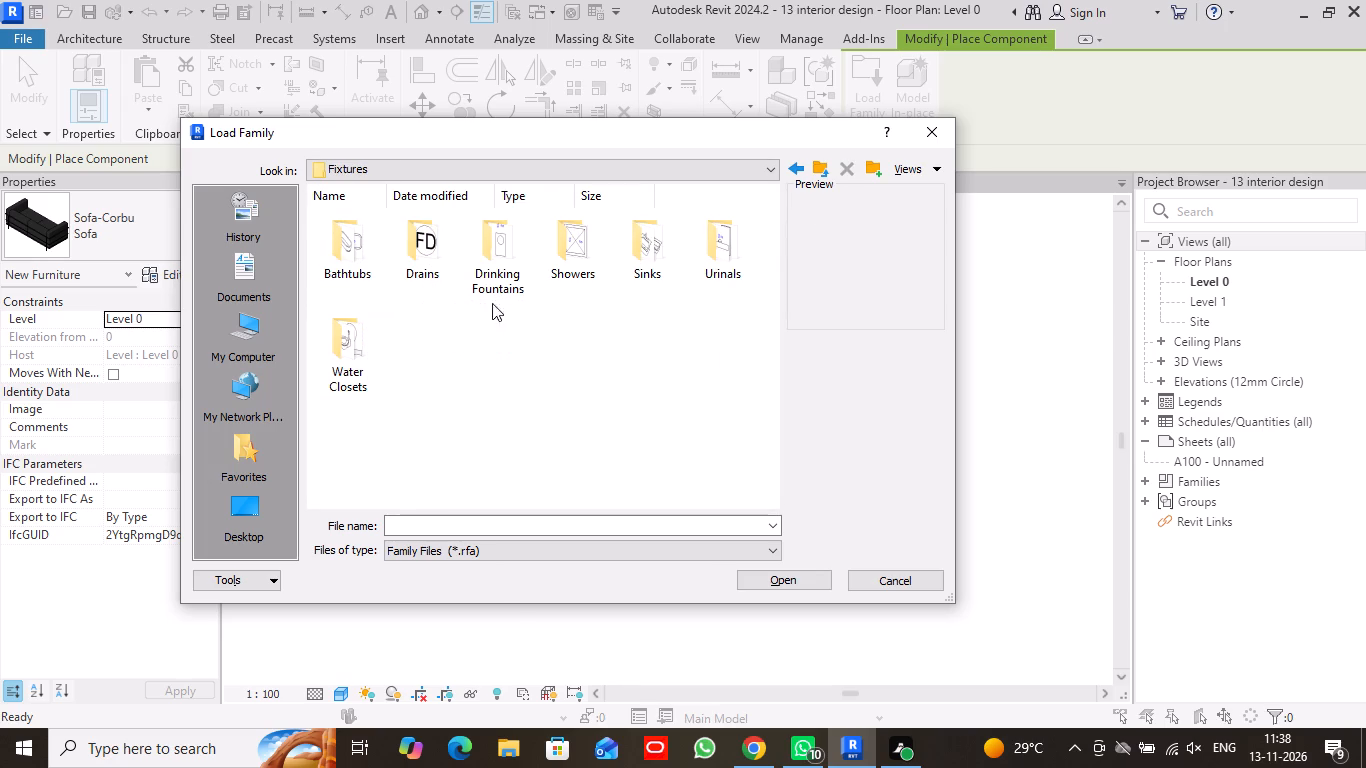
double_click(648, 270)
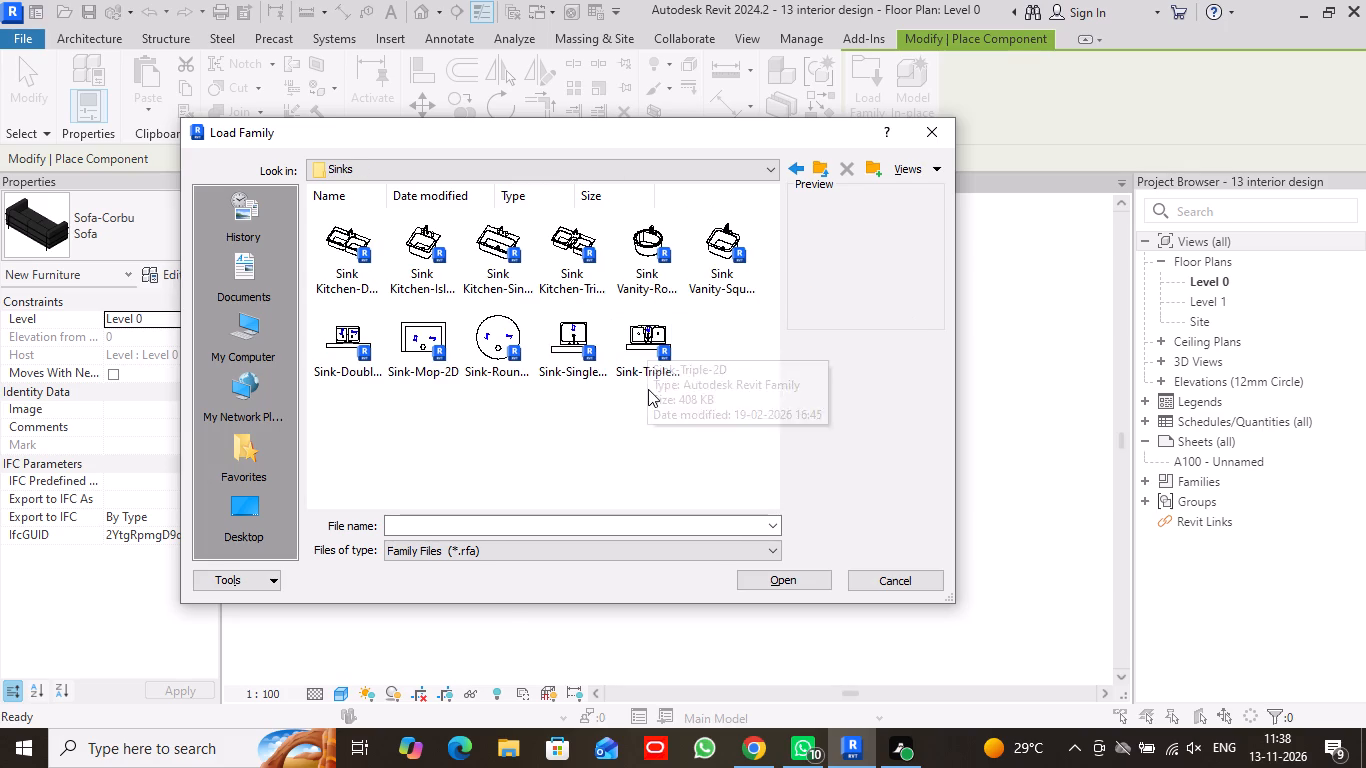
left_click(801, 167)
left_click(801, 167)
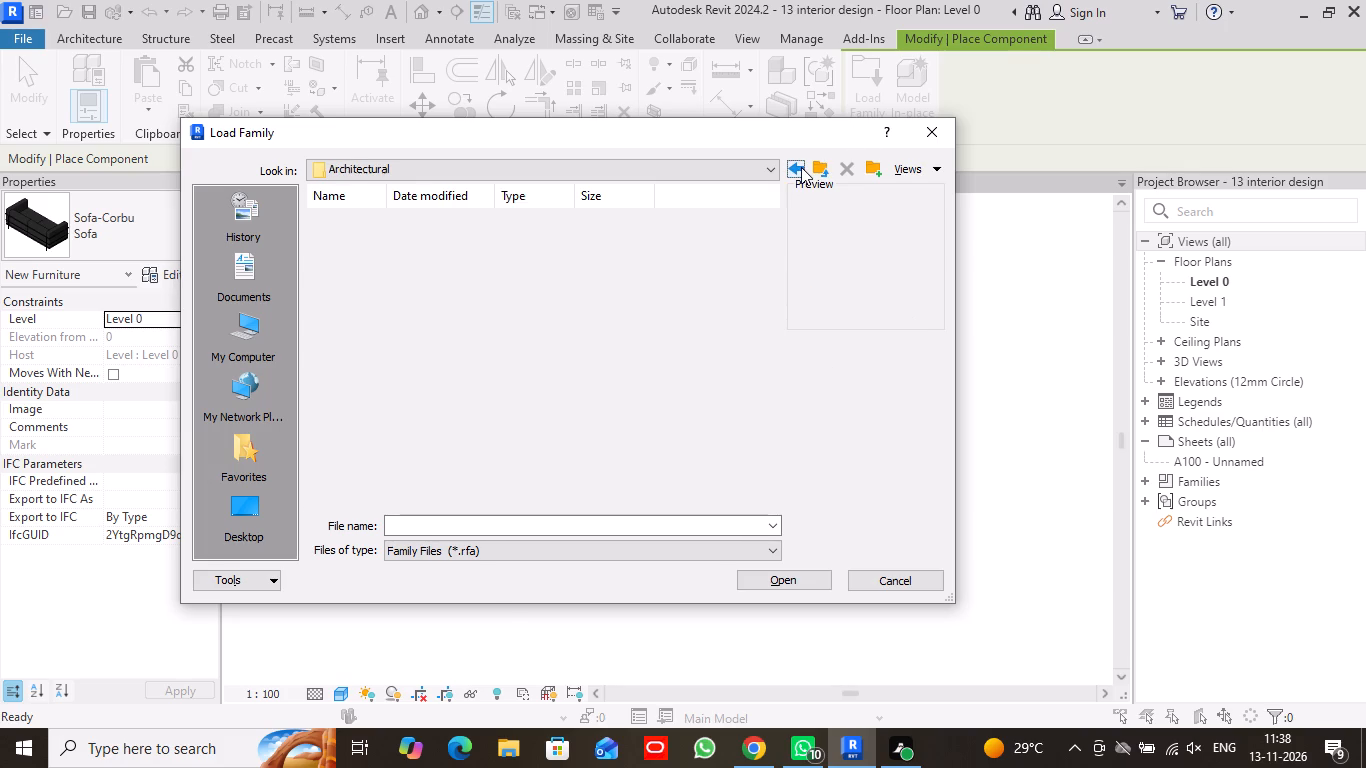
left_click(801, 167)
left_click(801, 167)
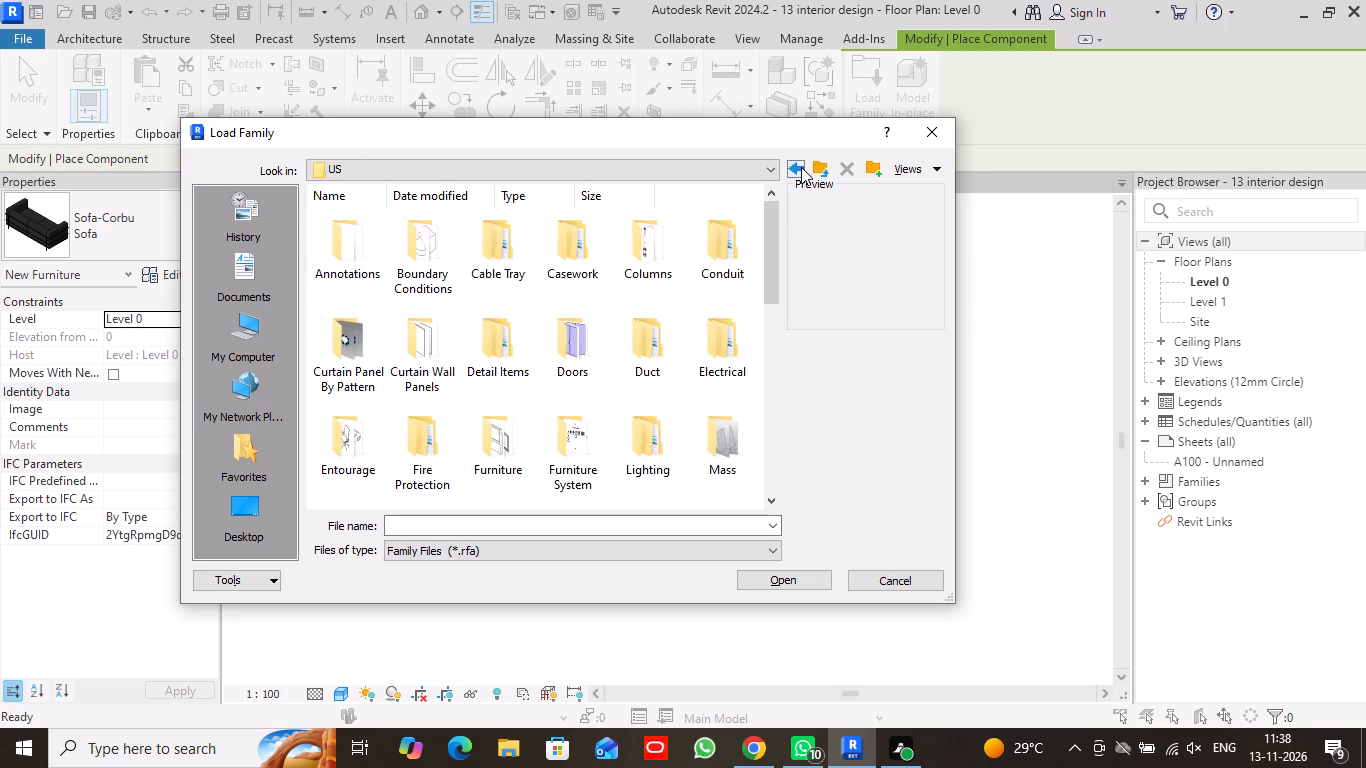
Recheck the Casework folder, examine the Domestic families under Specialty Equipment, and leave component placement without loading anything.
double_click(591, 258)
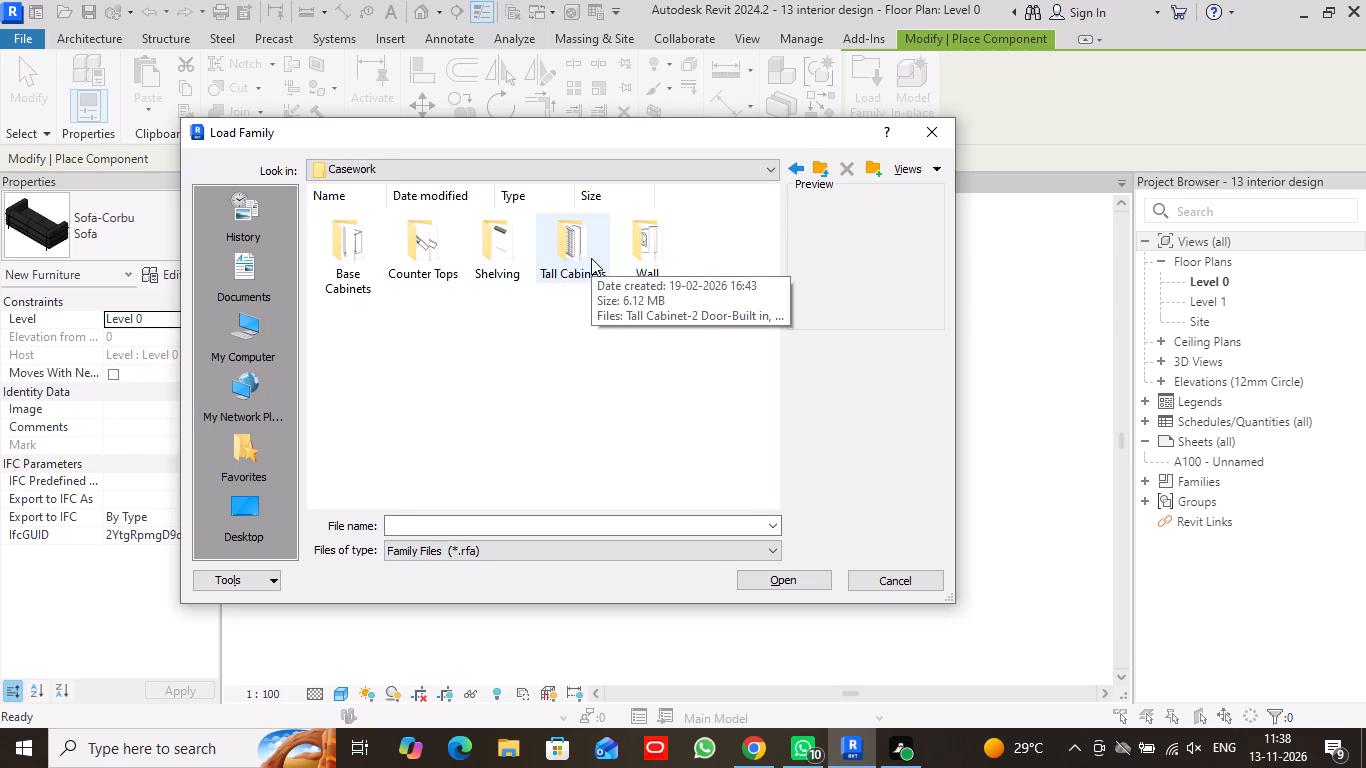
left_click(801, 167)
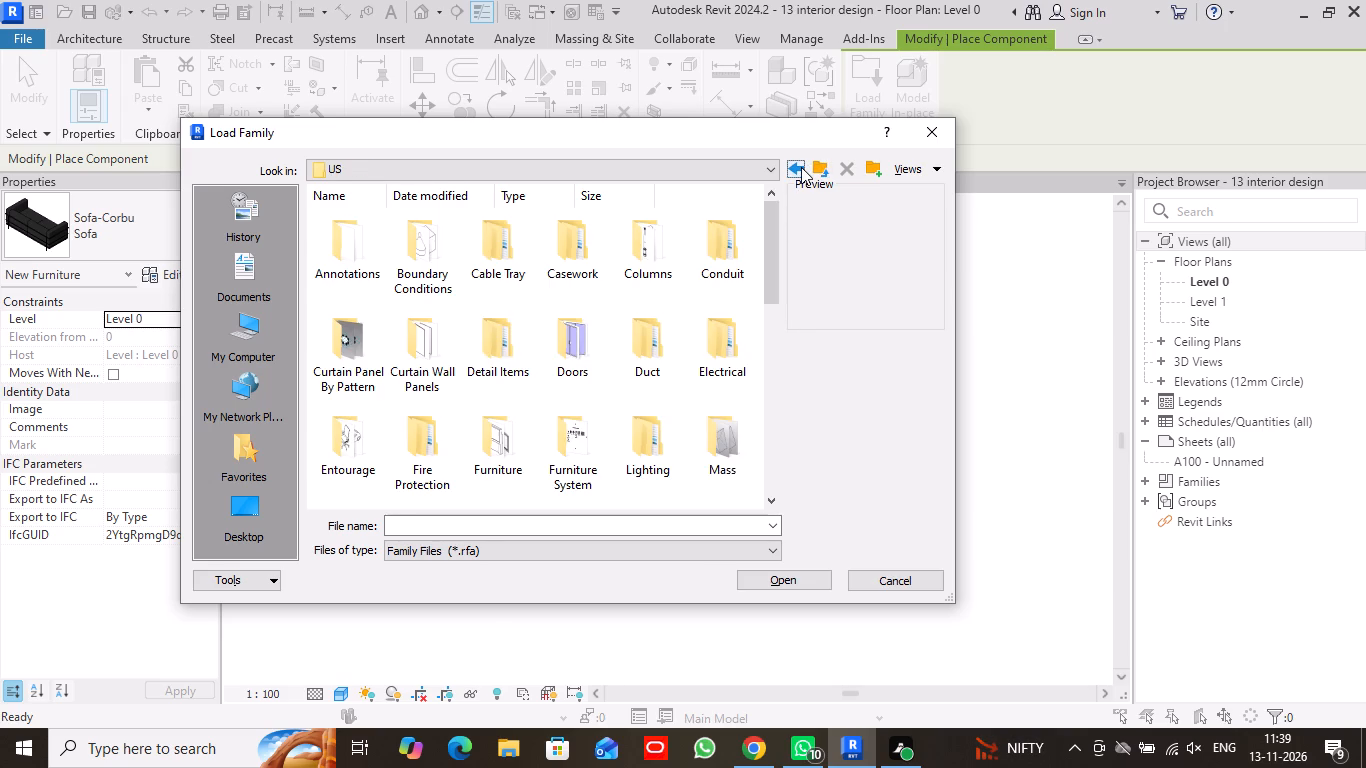
scroll(586, 316, "down", 1)
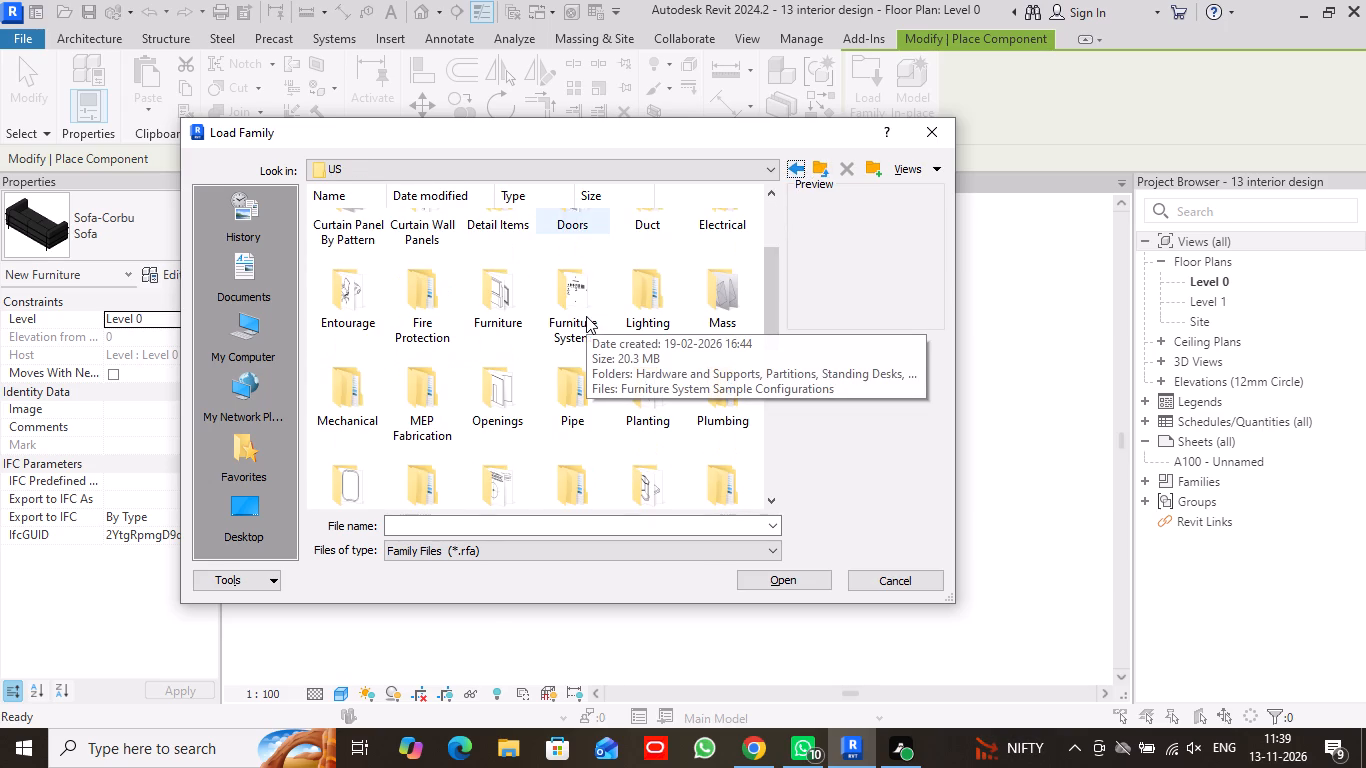
scroll(586, 316, "down", 1)
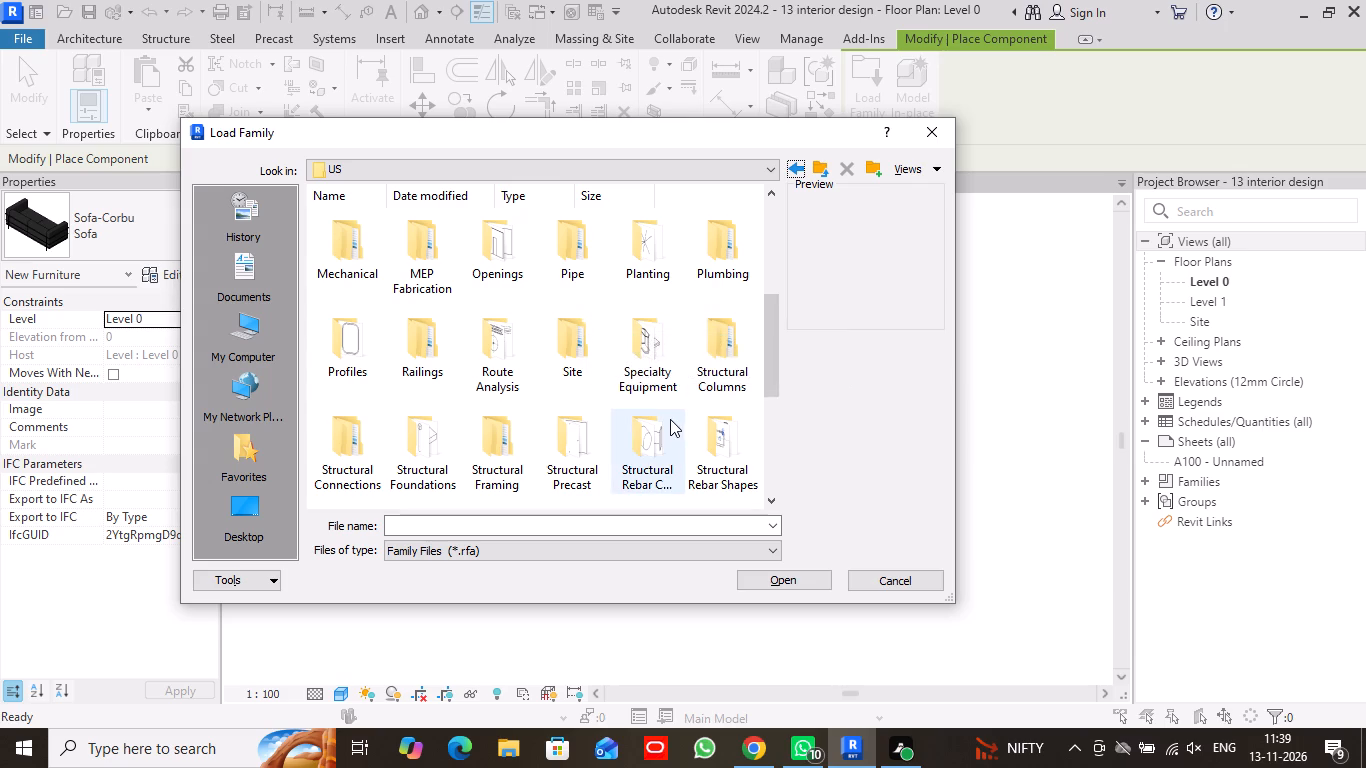
double_click(653, 362)
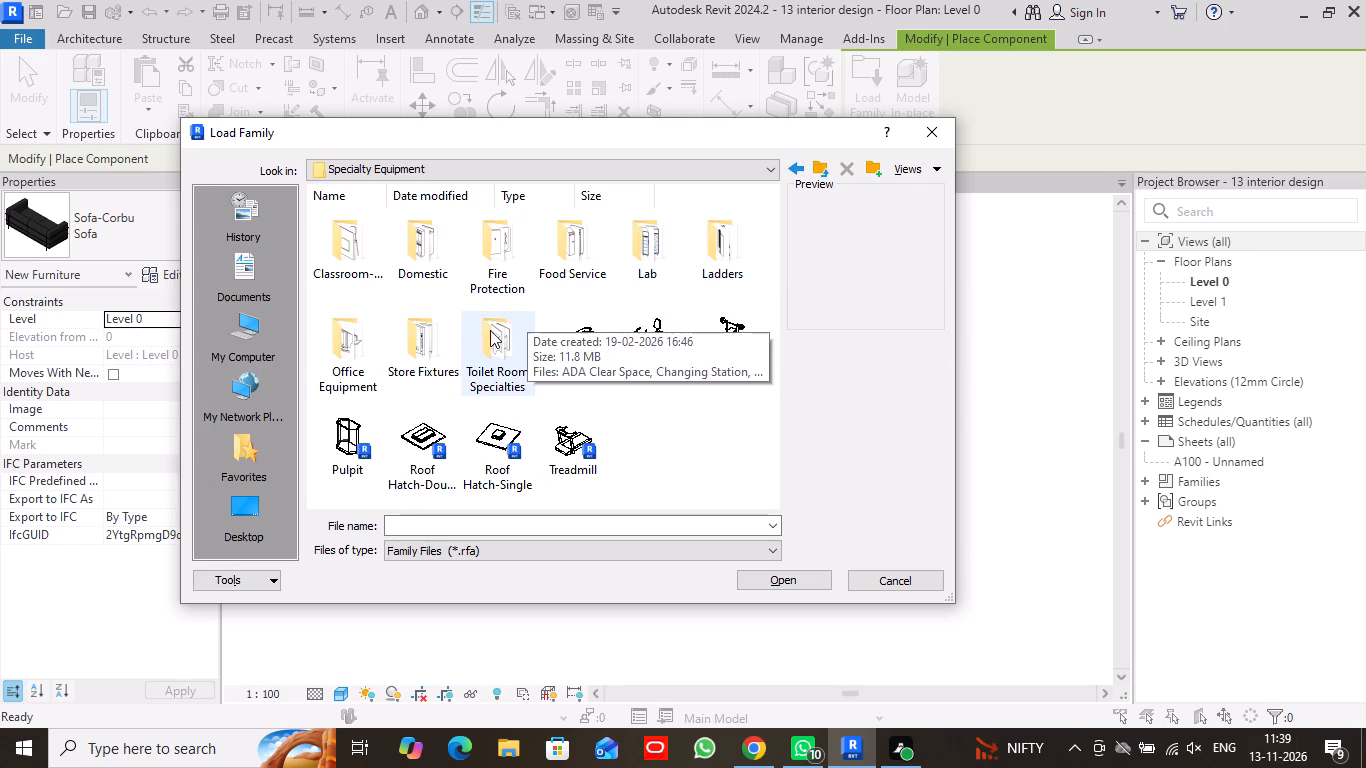
double_click(418, 256)
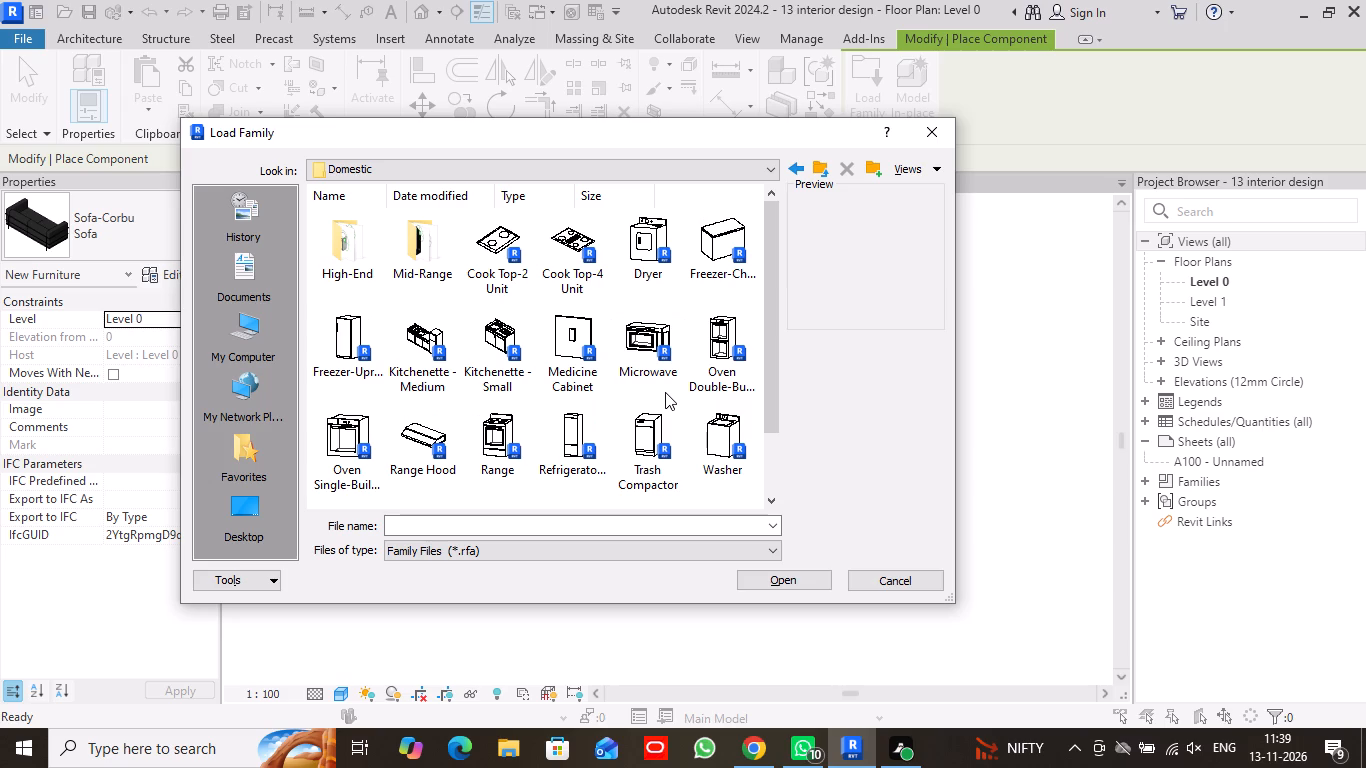
scroll(655, 362, "down", 2)
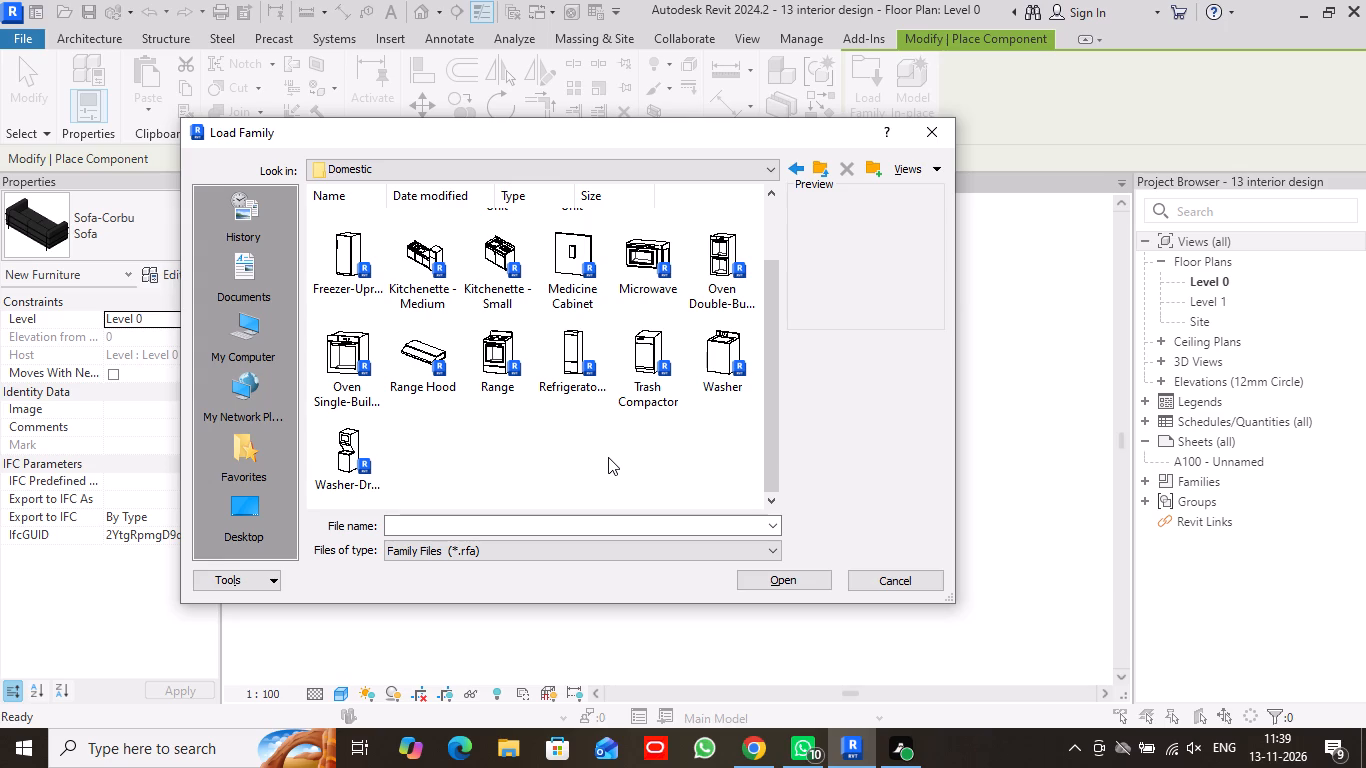
left_click(935, 134)
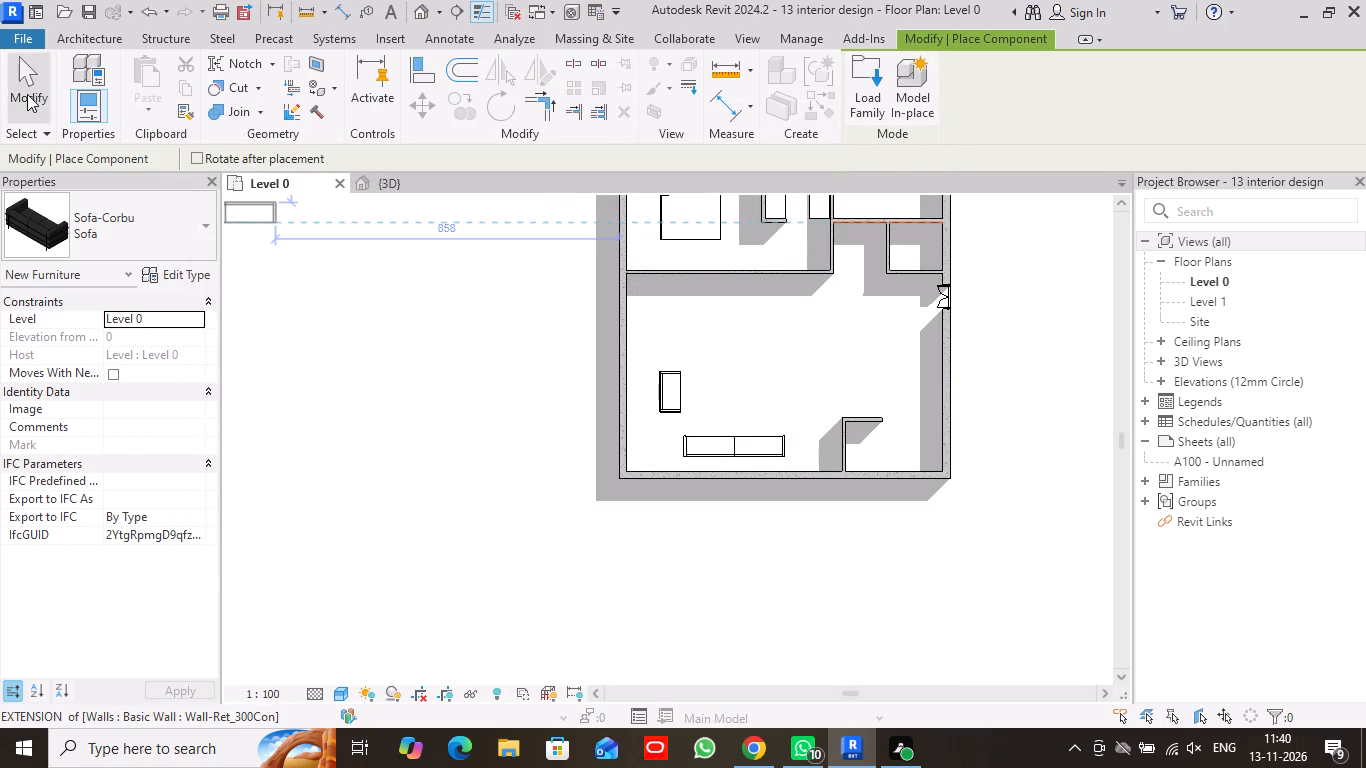
left_click(27, 94)
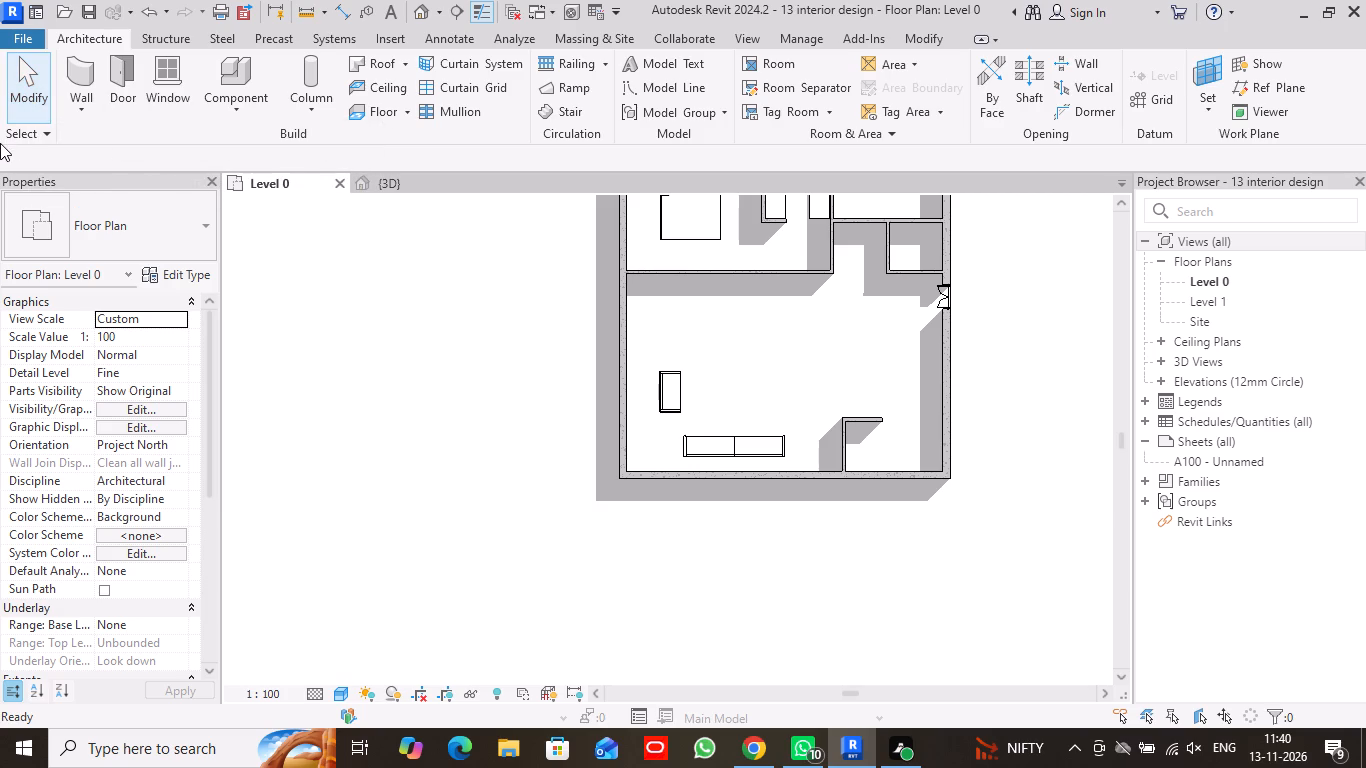
Start loading a family for component placement and examine the Food Service families under Specialty Equipment in the US library.
left_click(238, 108)
left_click(261, 139)
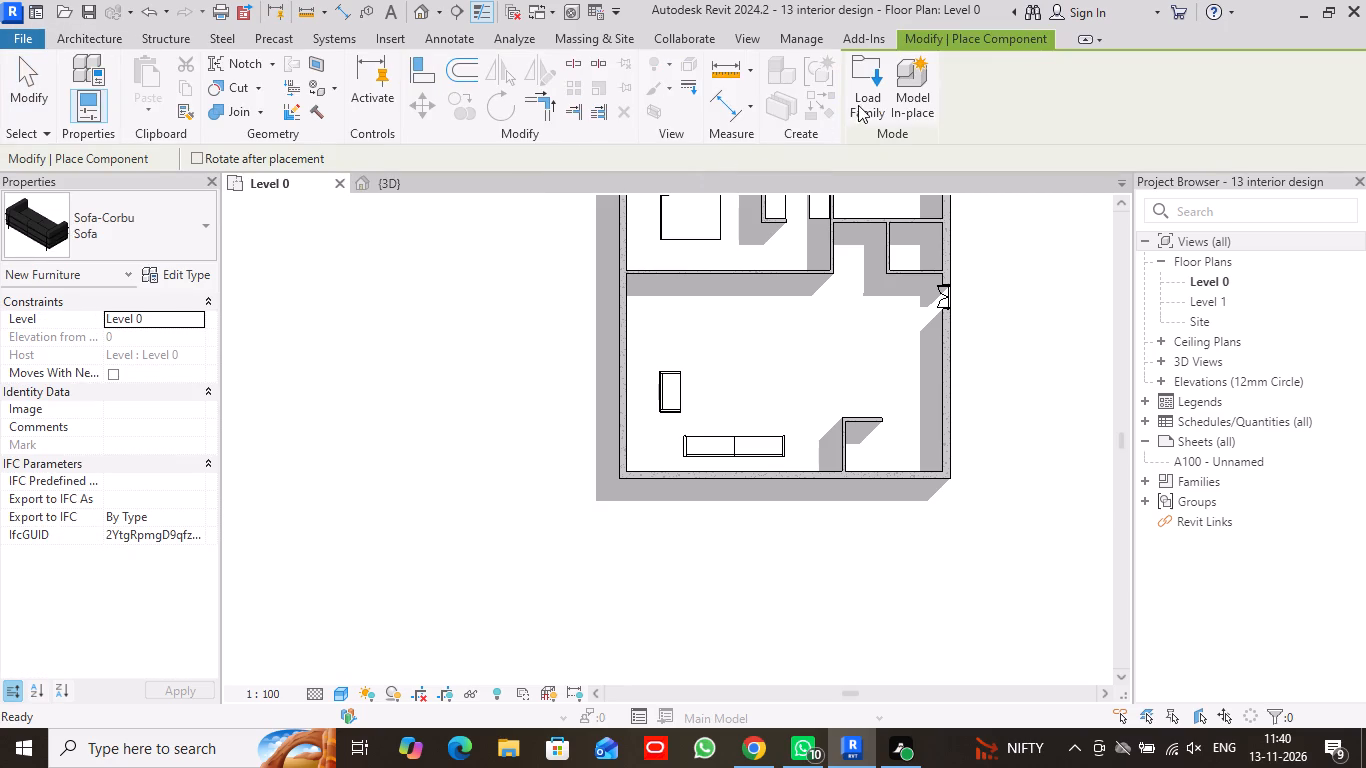
left_click(865, 101)
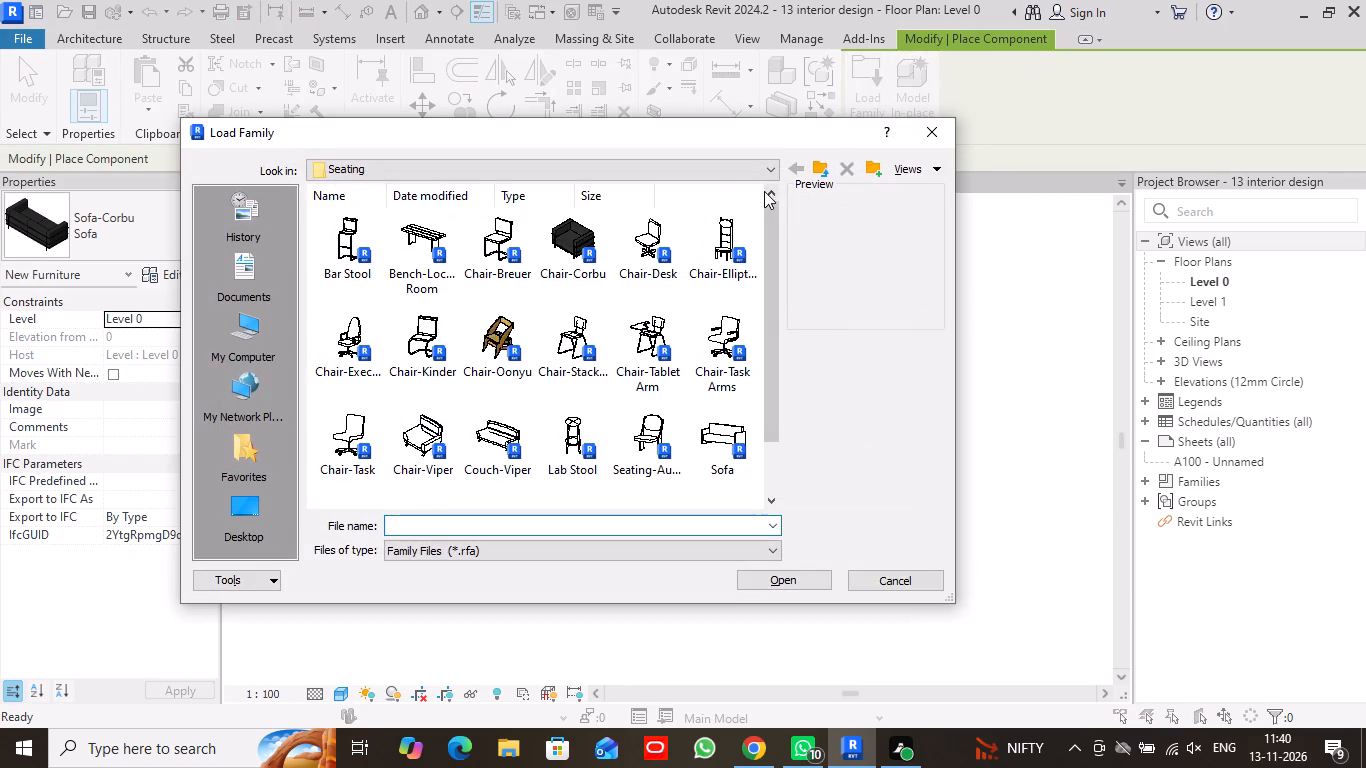
left_click(817, 168)
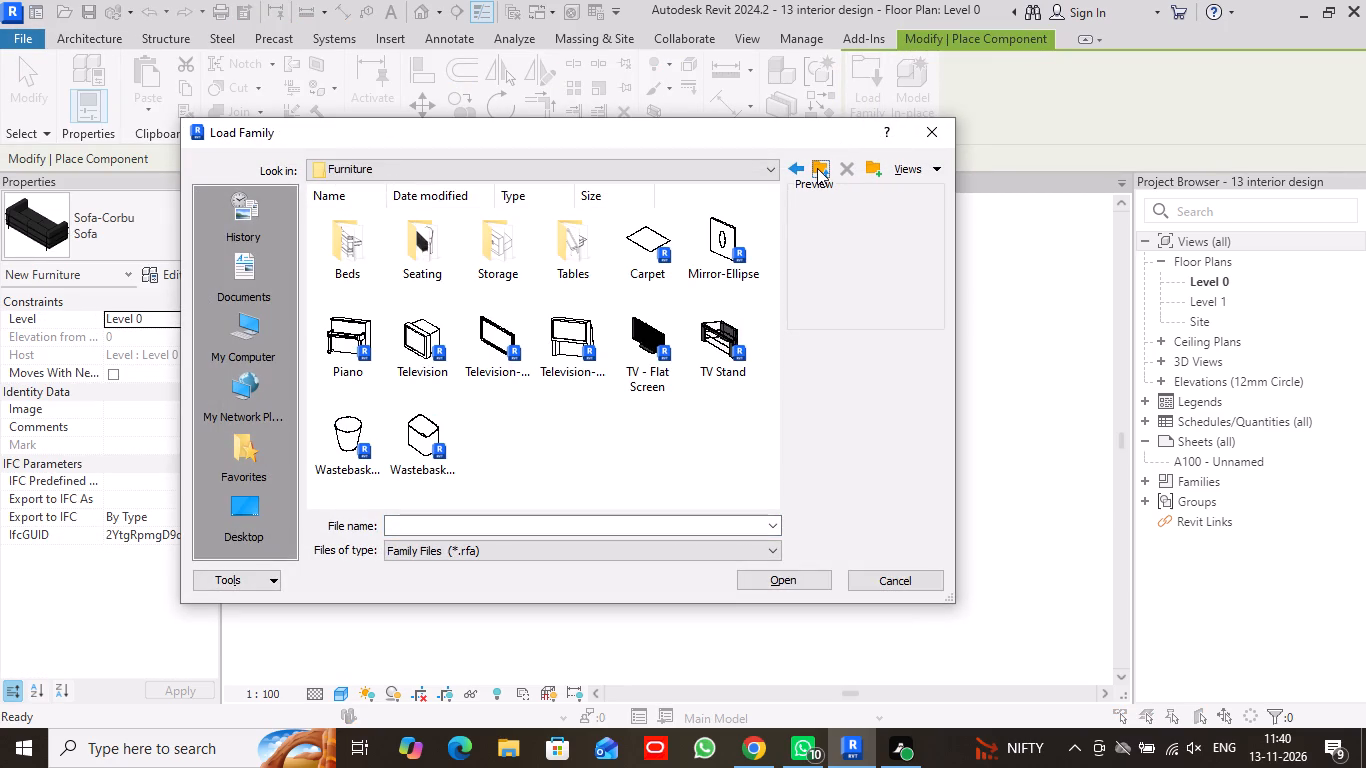
left_click(816, 168)
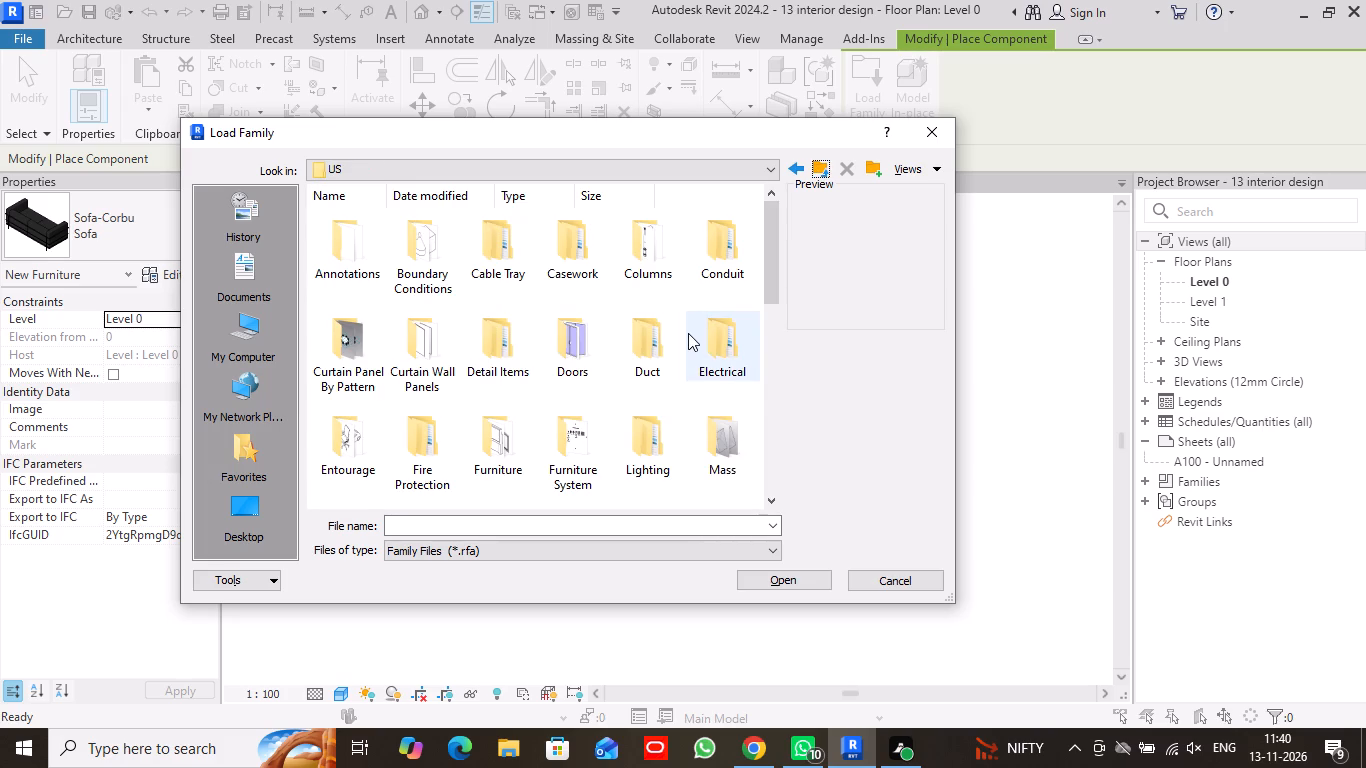
scroll(688, 333, "down", 2)
double_click(651, 359)
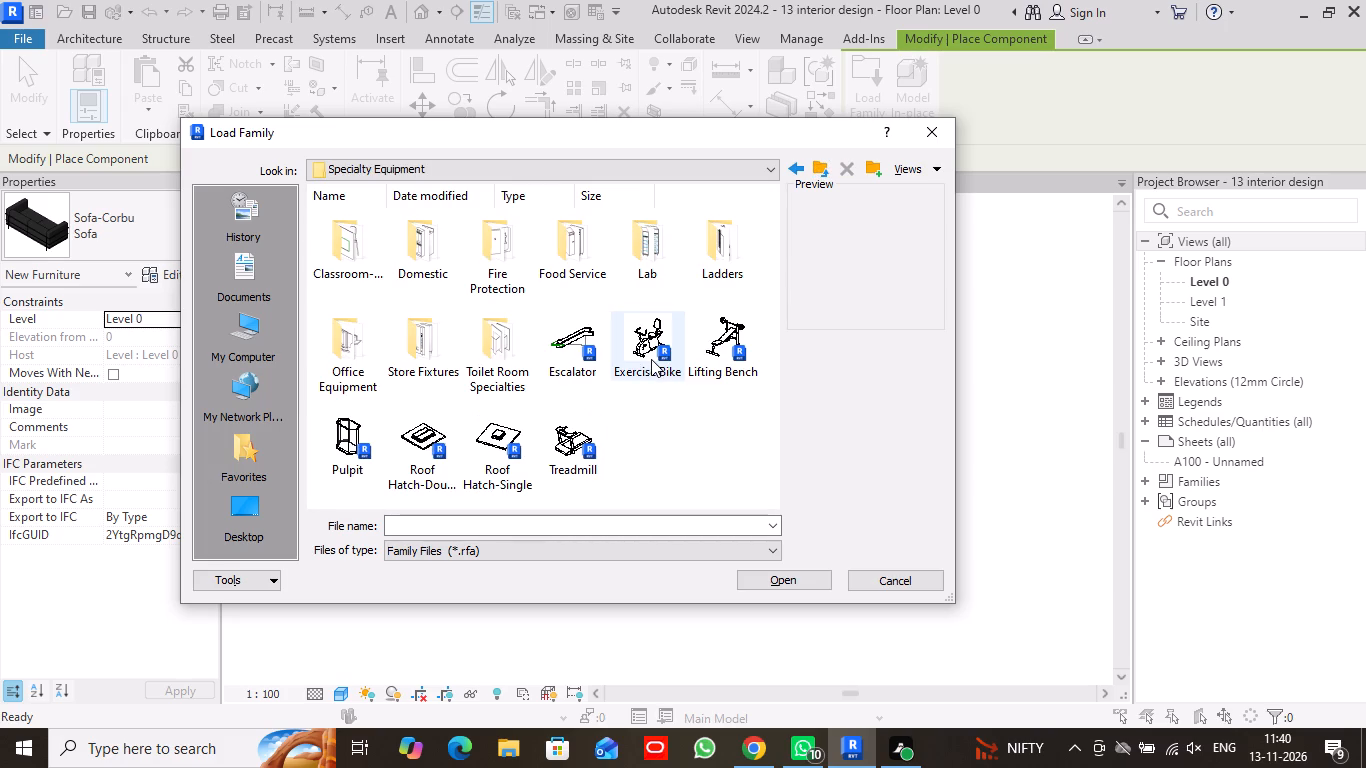
double_click(583, 251)
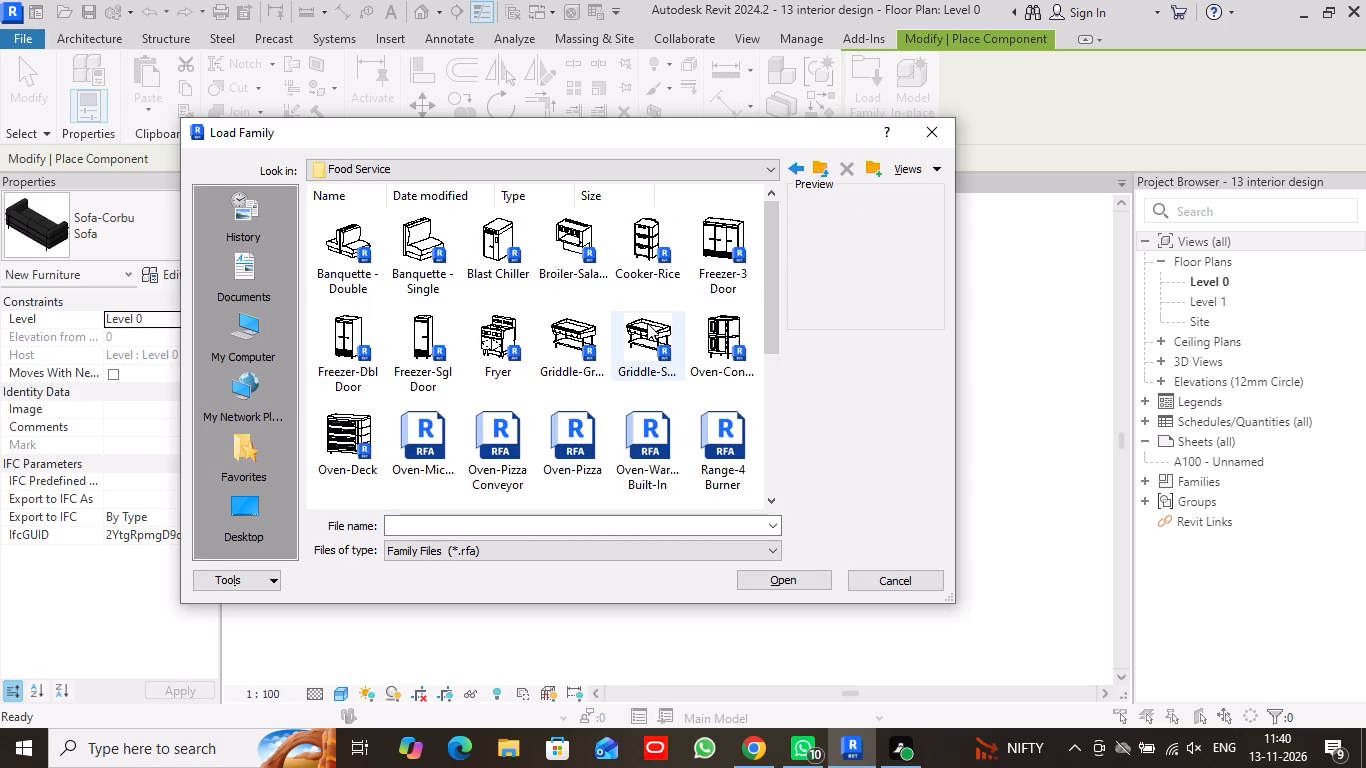
scroll(647, 323, "down", 1)
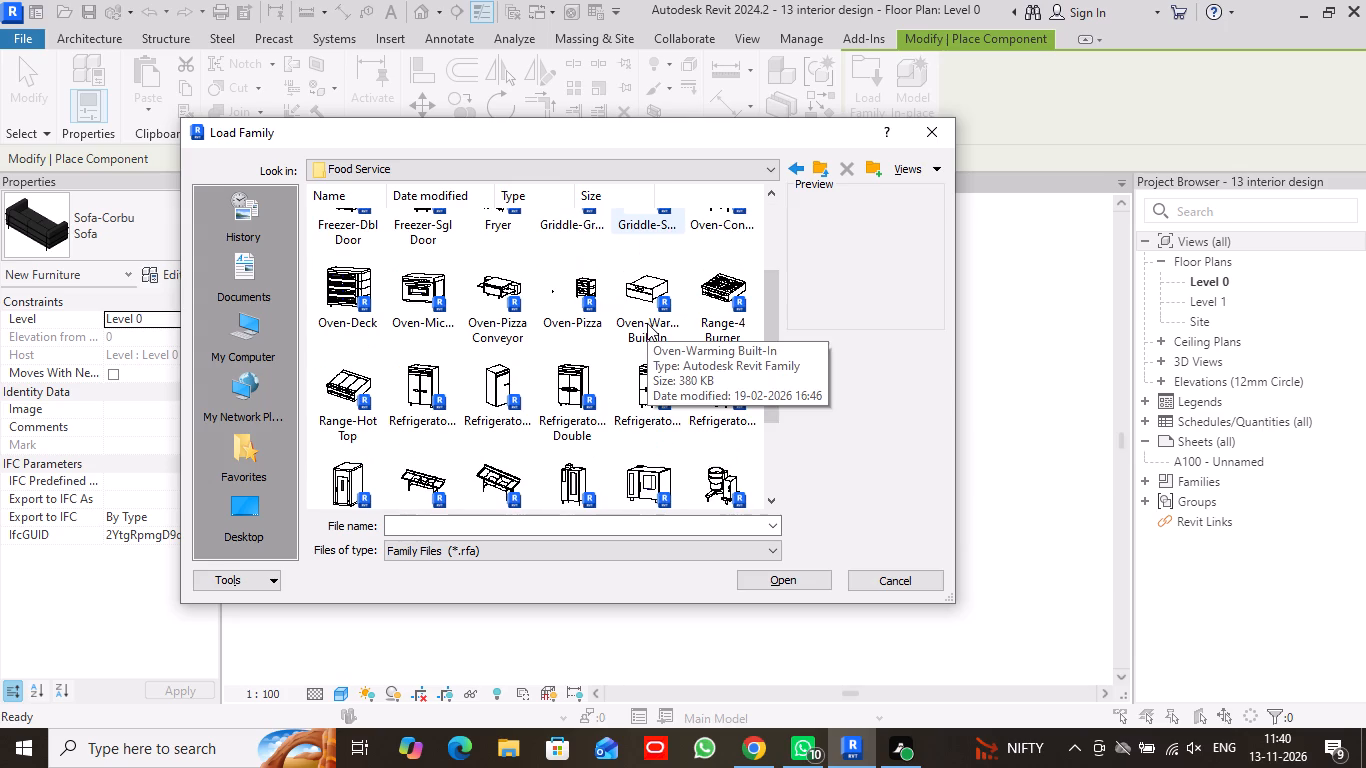
scroll(647, 323, "down", 1)
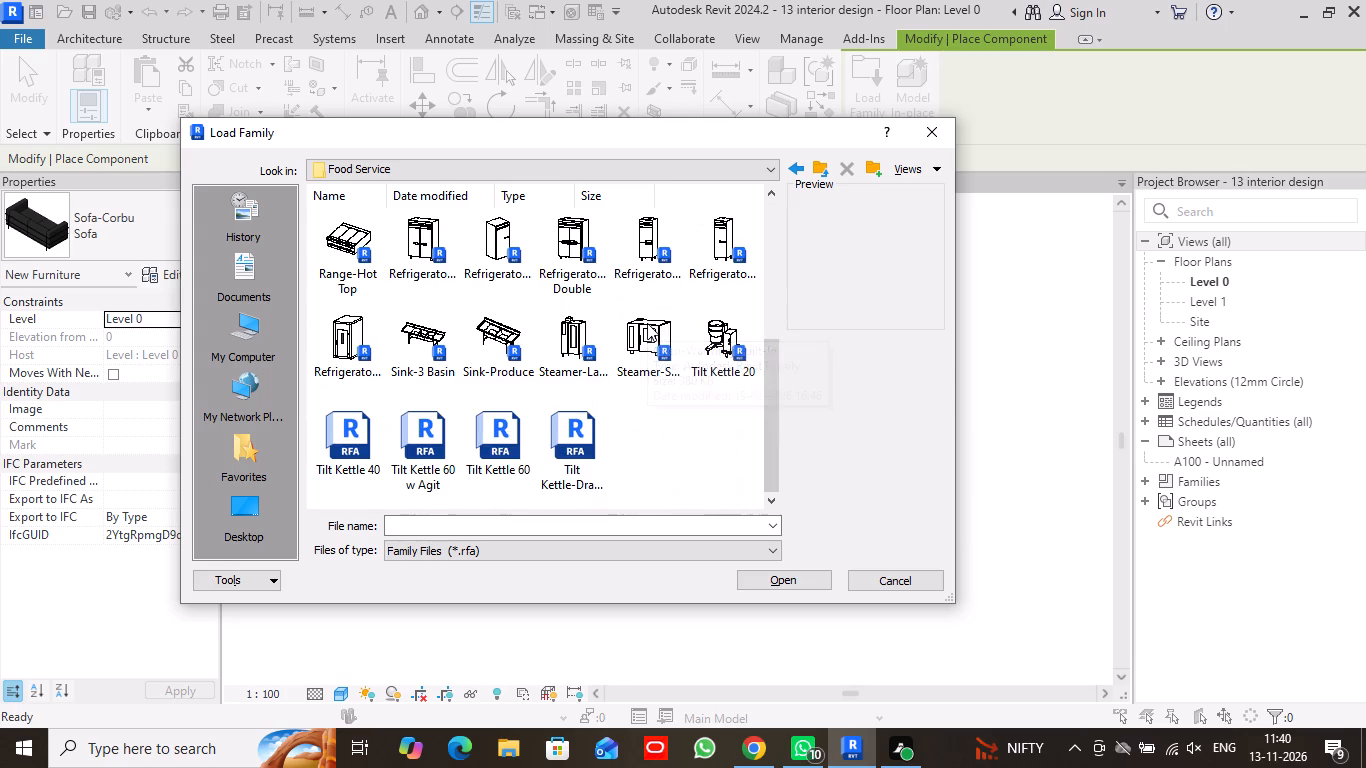
scroll(647, 323, "up", 2)
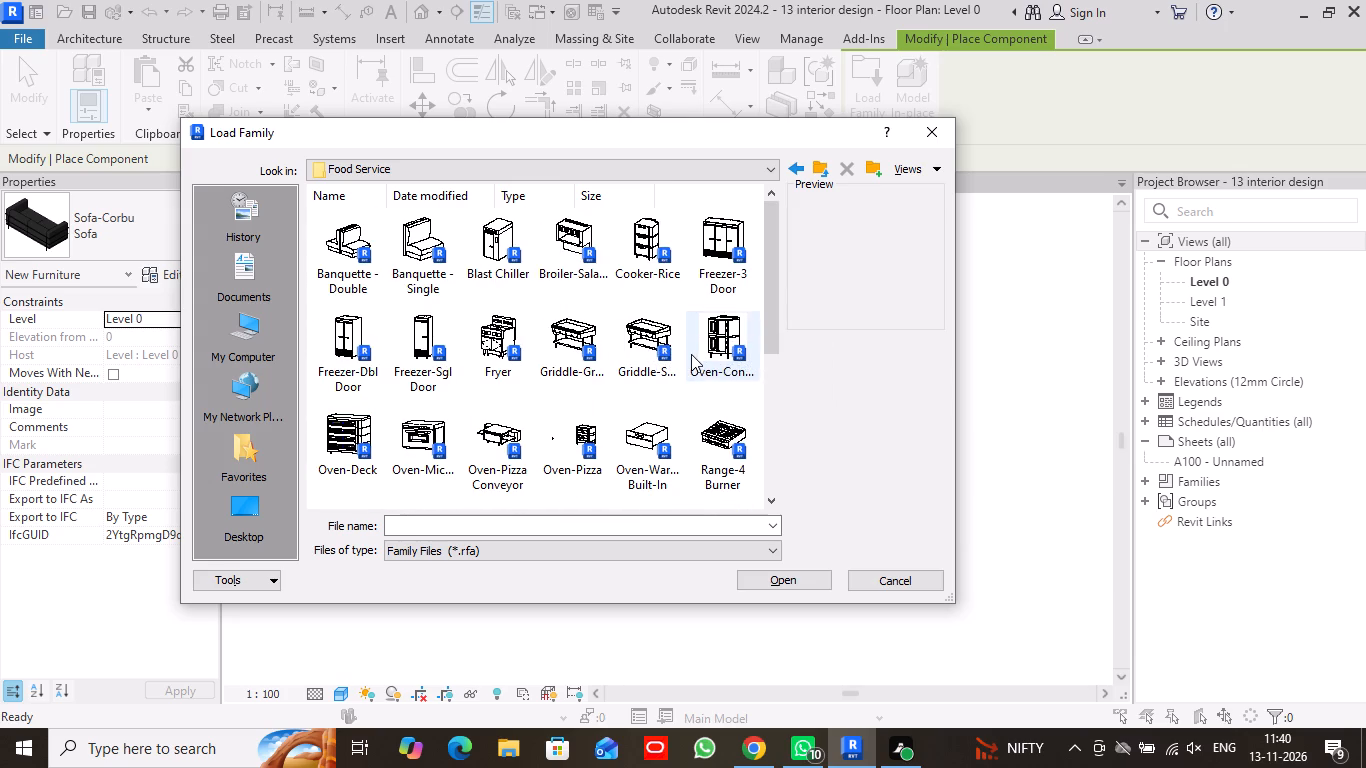
left_click(802, 170)
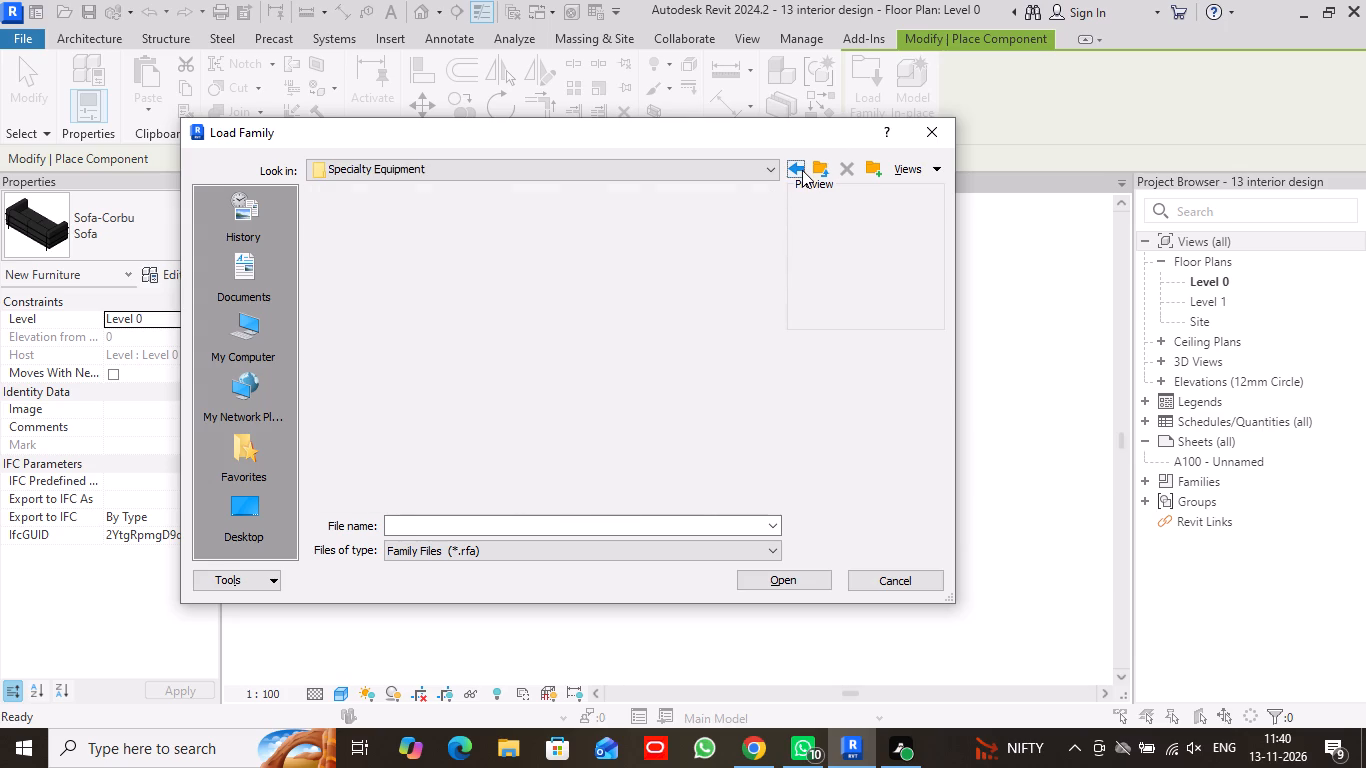
double_click(593, 252)
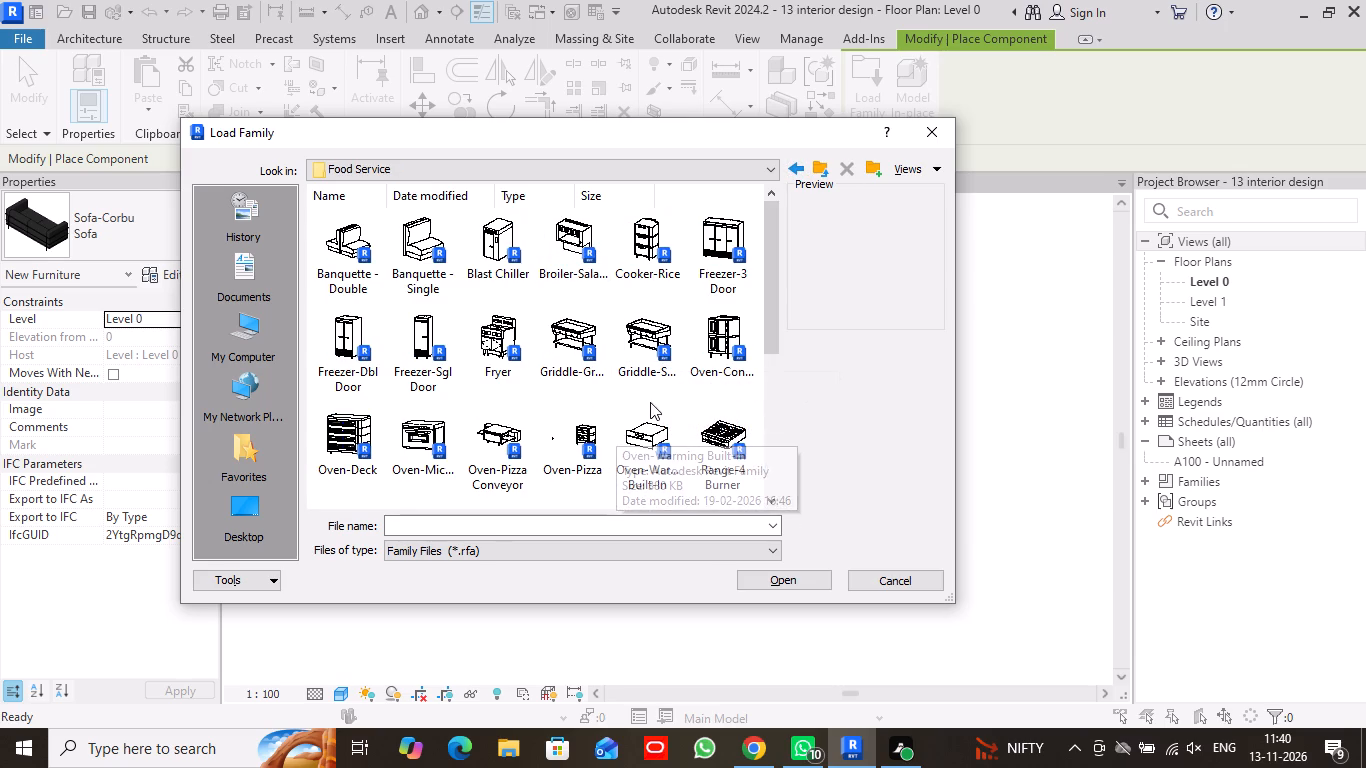
scroll(675, 384, "down", 1)
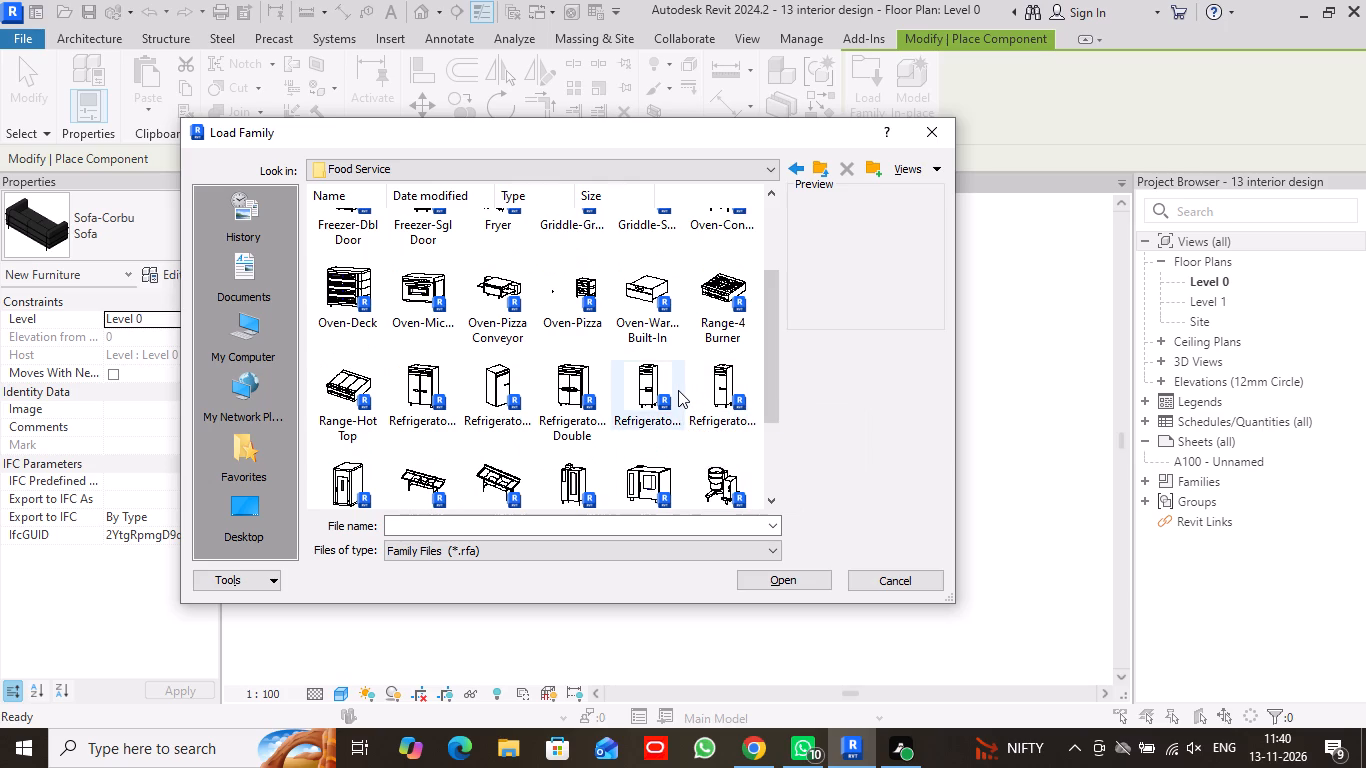
scroll(678, 390, "down", 1)
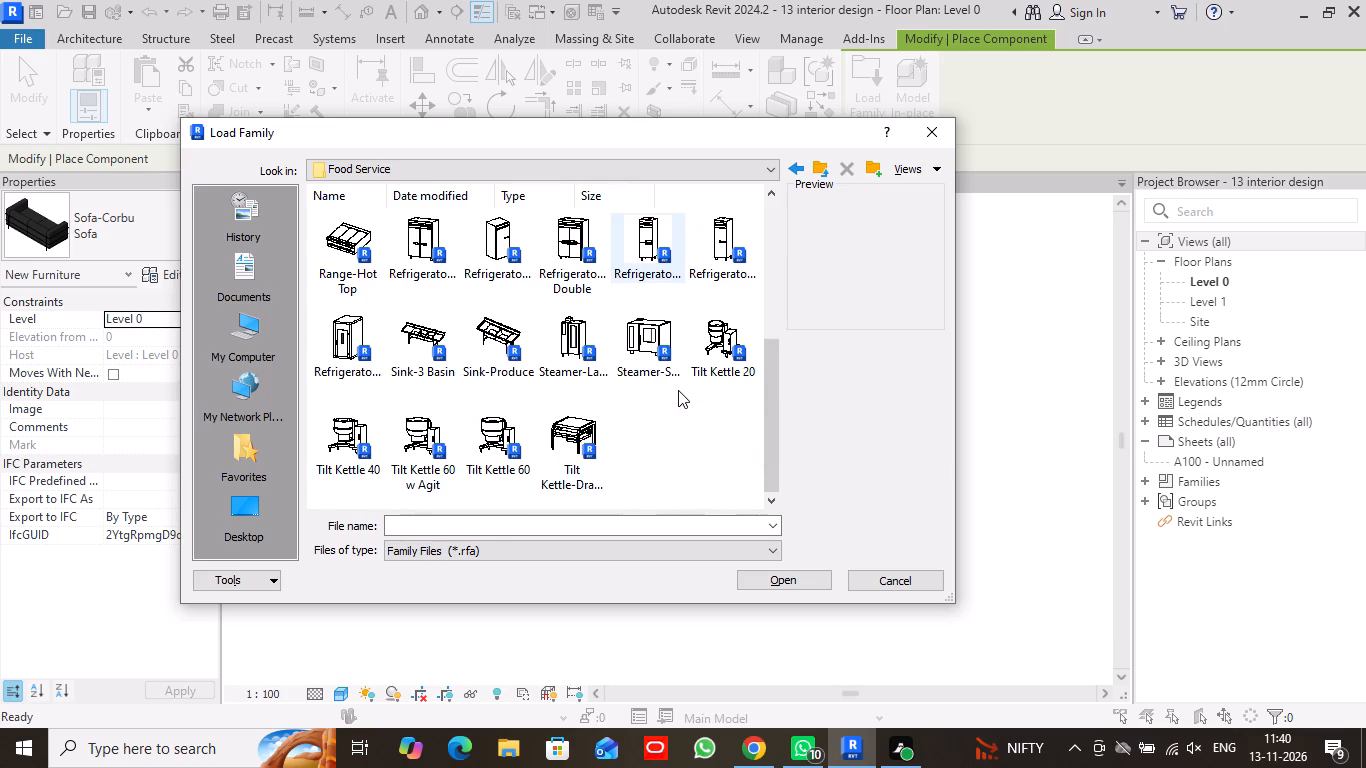
left_click(800, 169)
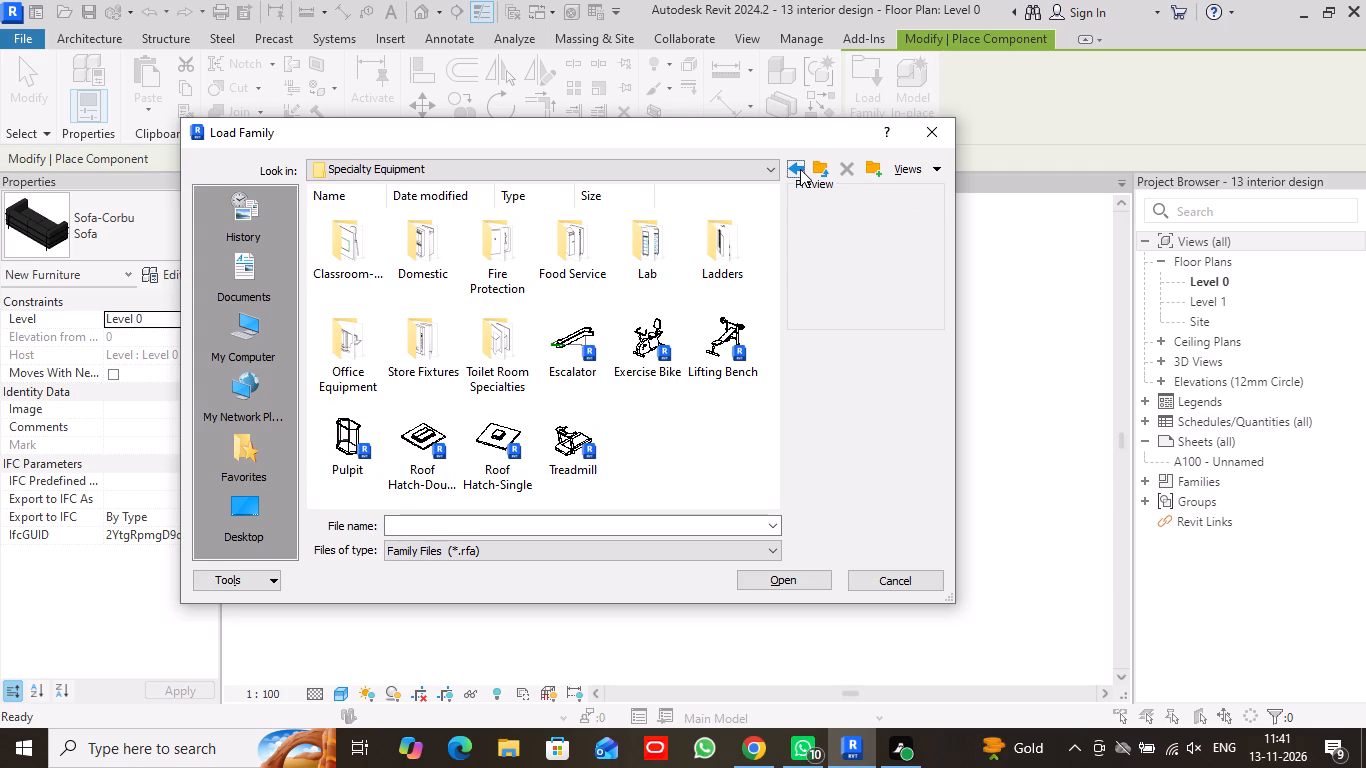
Examine the Store Fixtures families under Specialty Equipment for a suitable component.
left_click(800, 169)
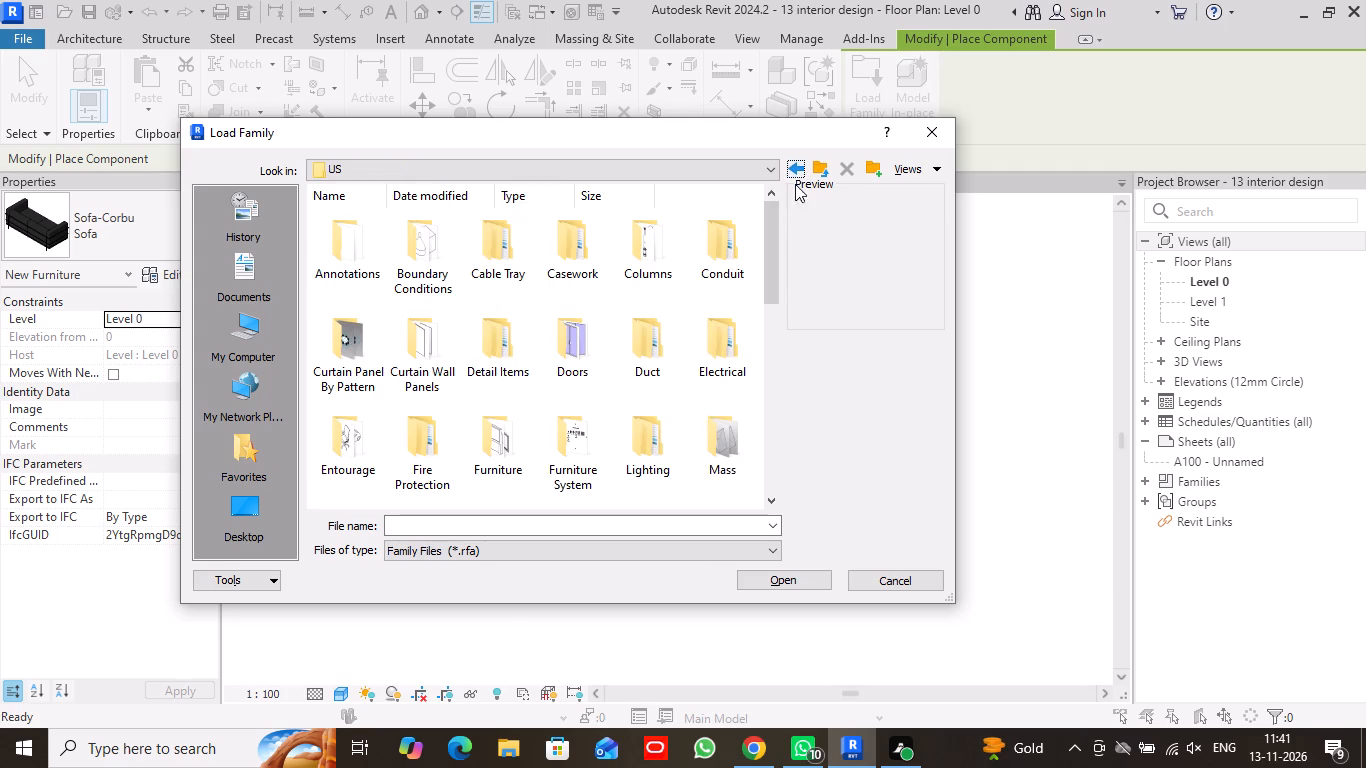
scroll(655, 382, "down", 3)
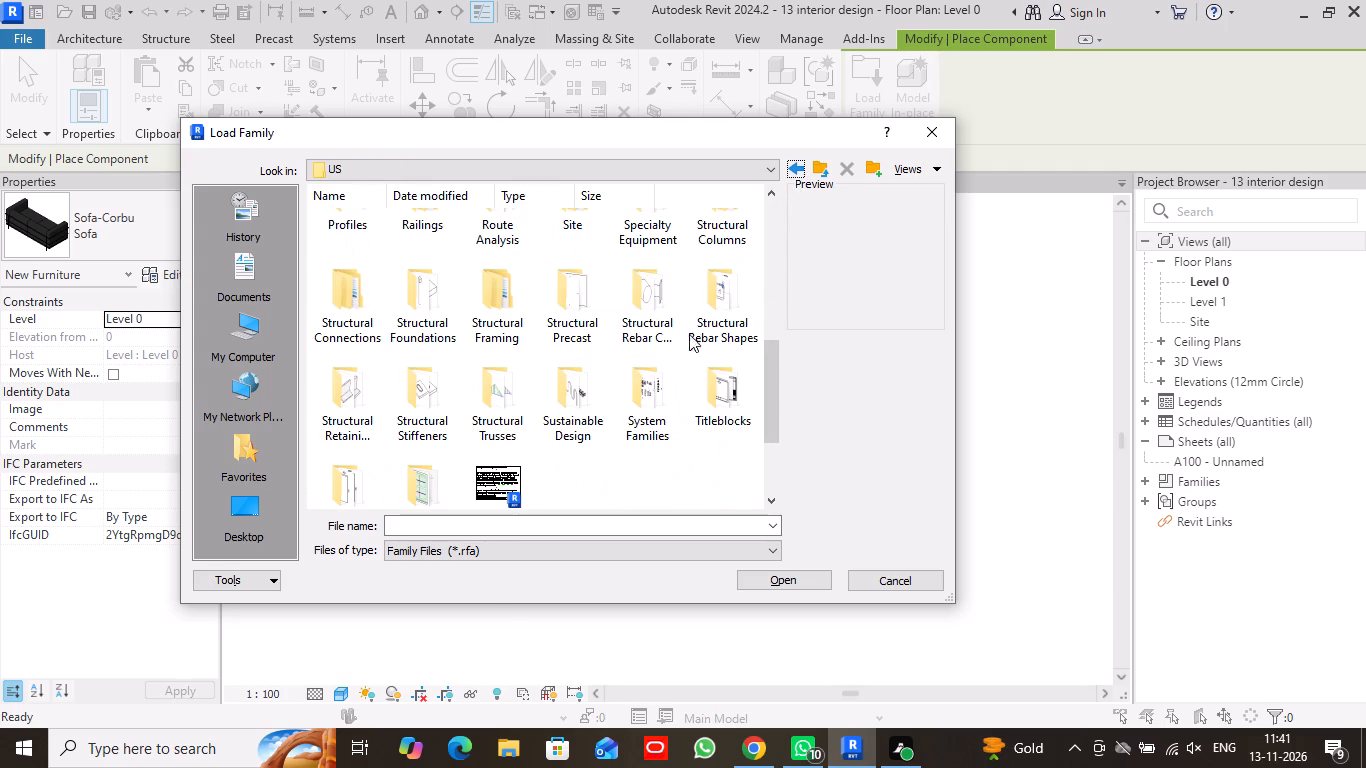
double_click(645, 236)
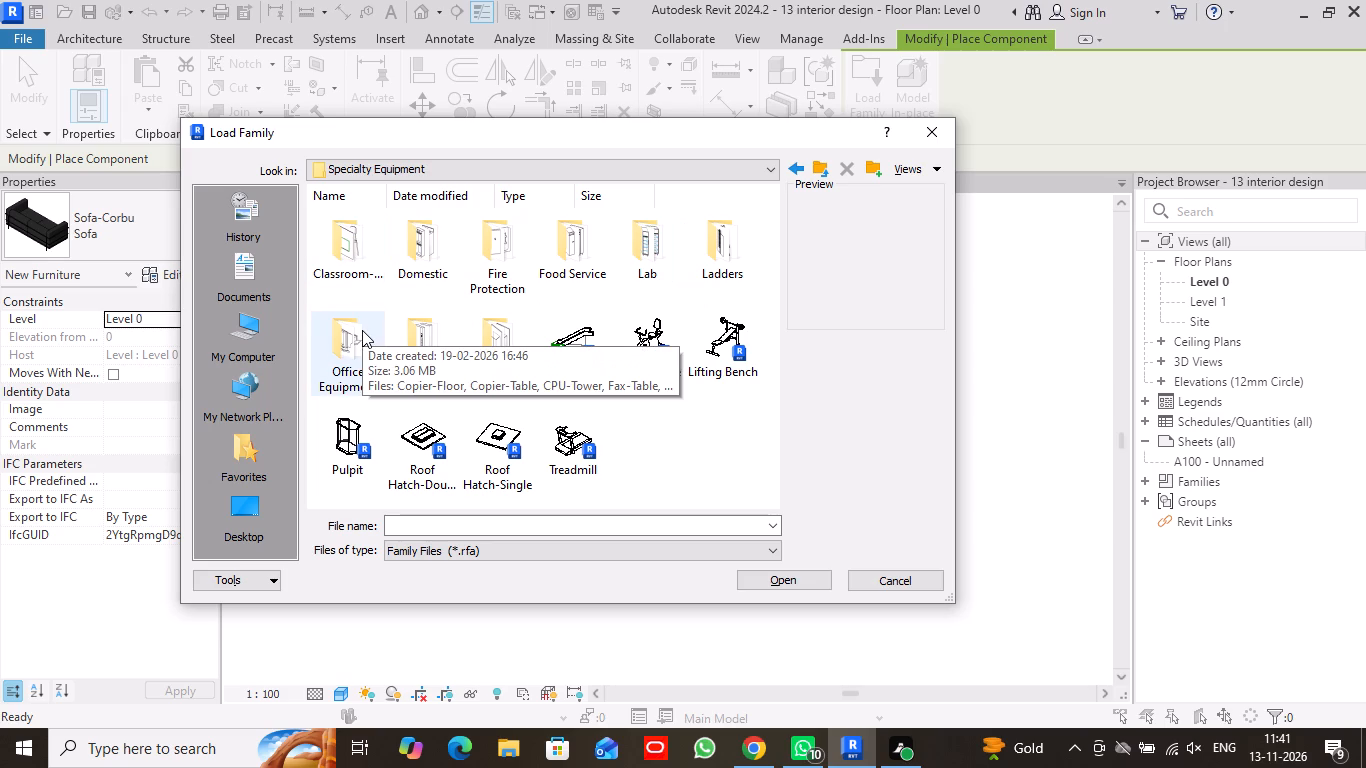
double_click(435, 346)
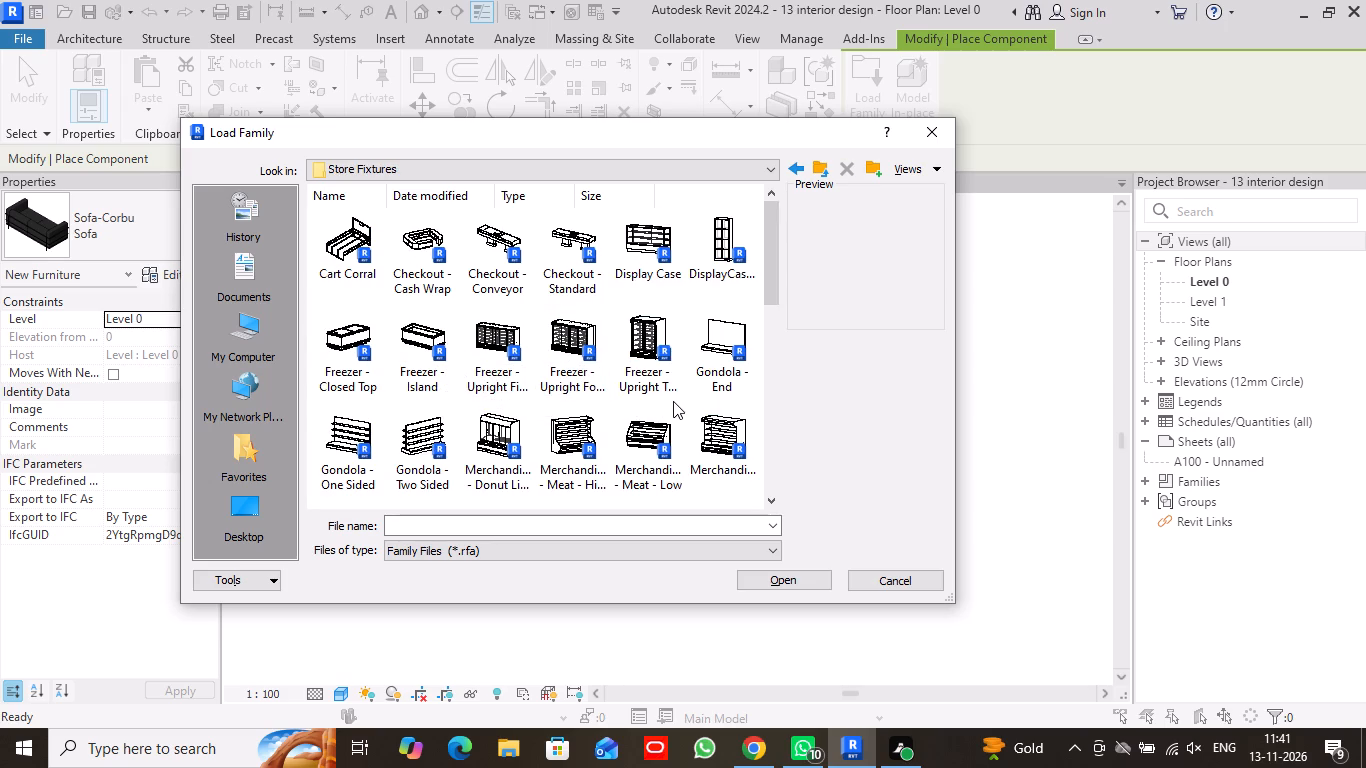
scroll(673, 401, "down", 2)
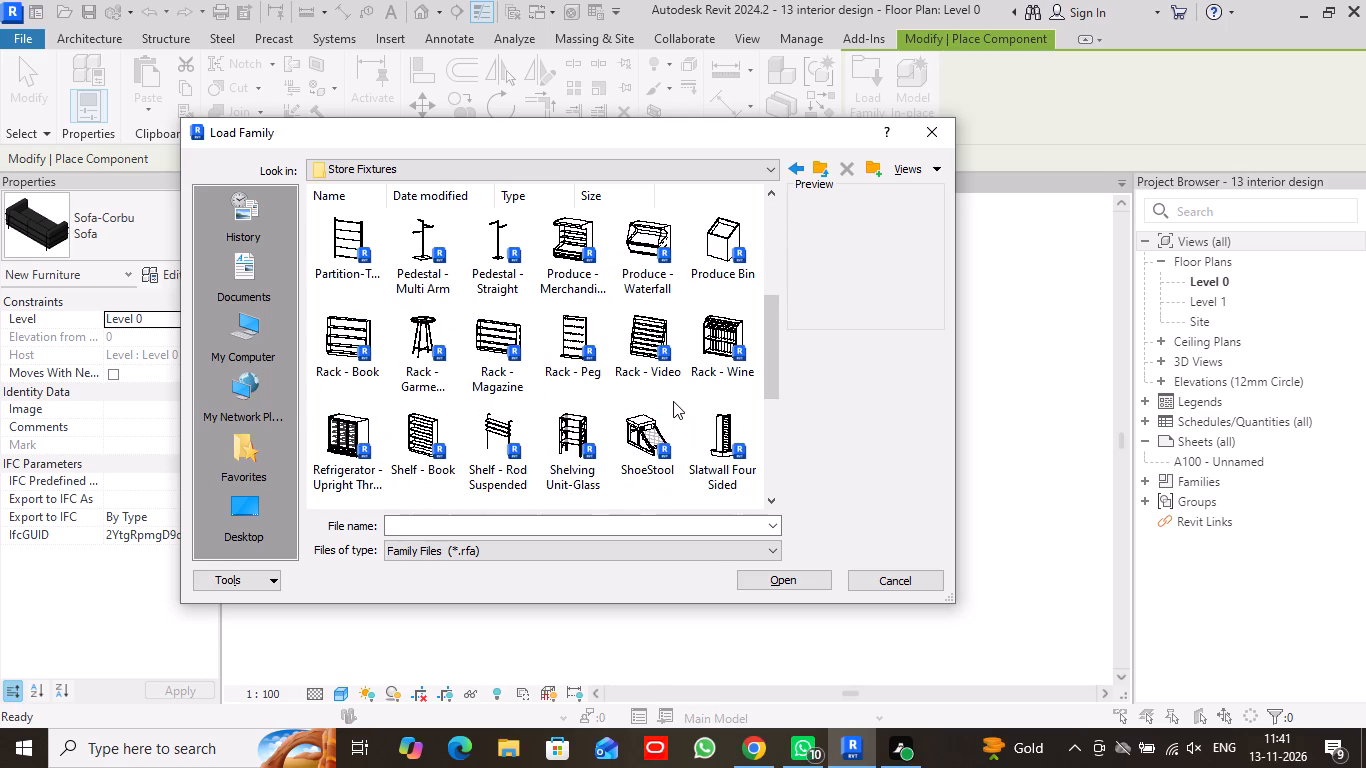
scroll(673, 401, "down", 1)
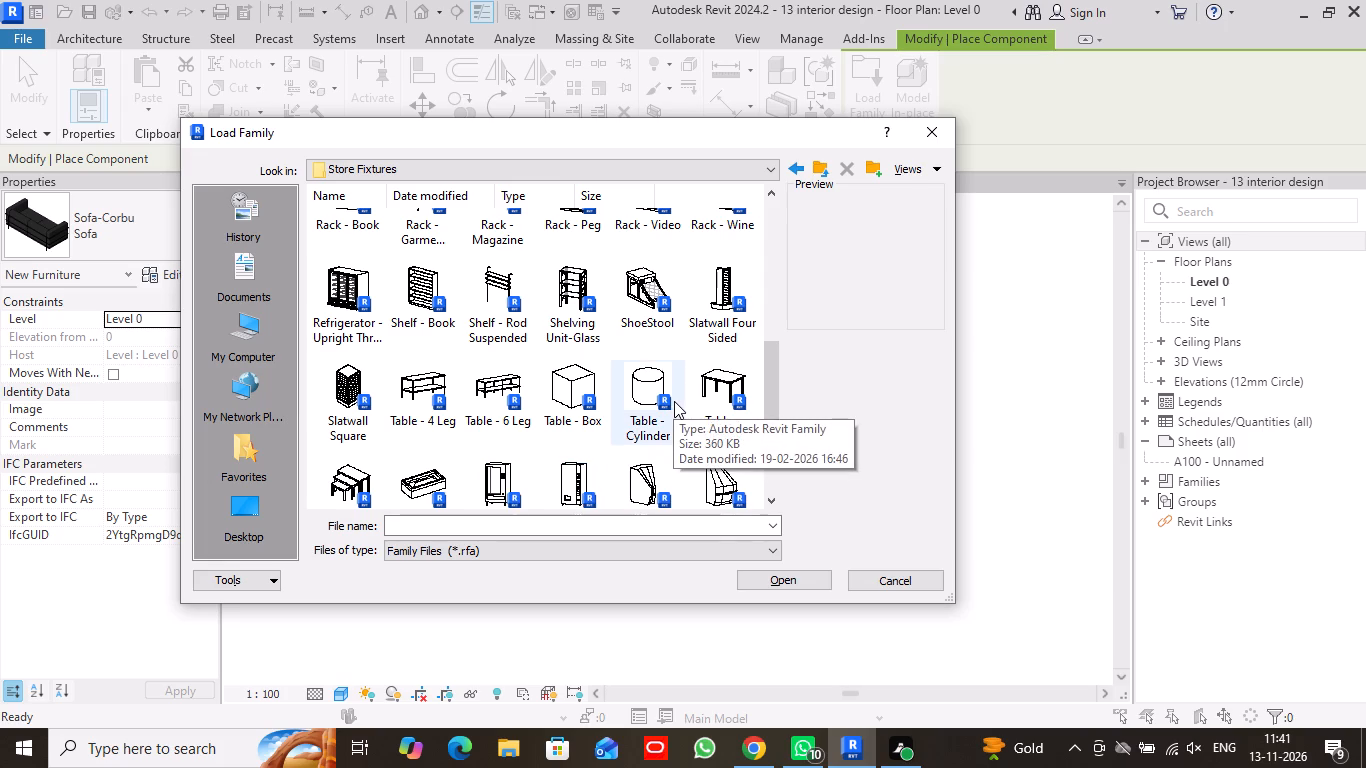
scroll(674, 401, "down", 1)
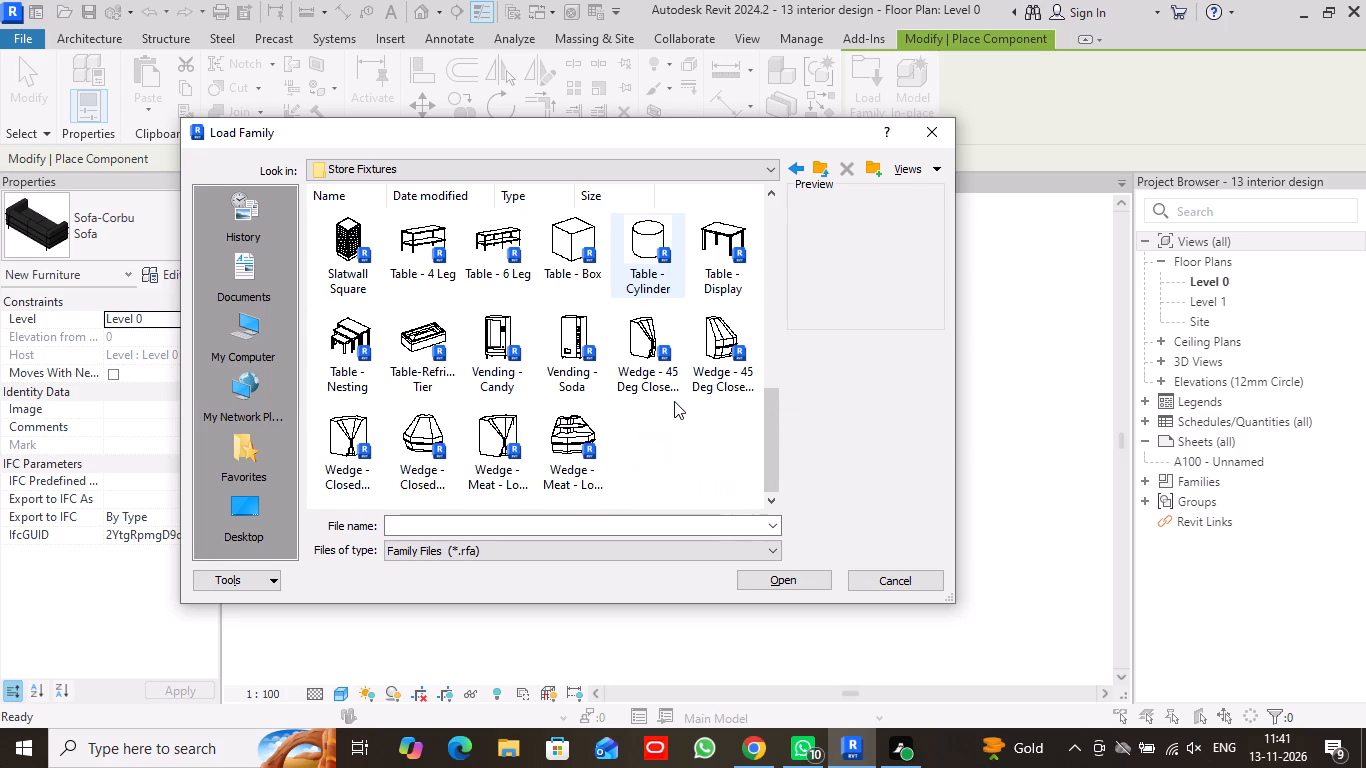
left_click(796, 173)
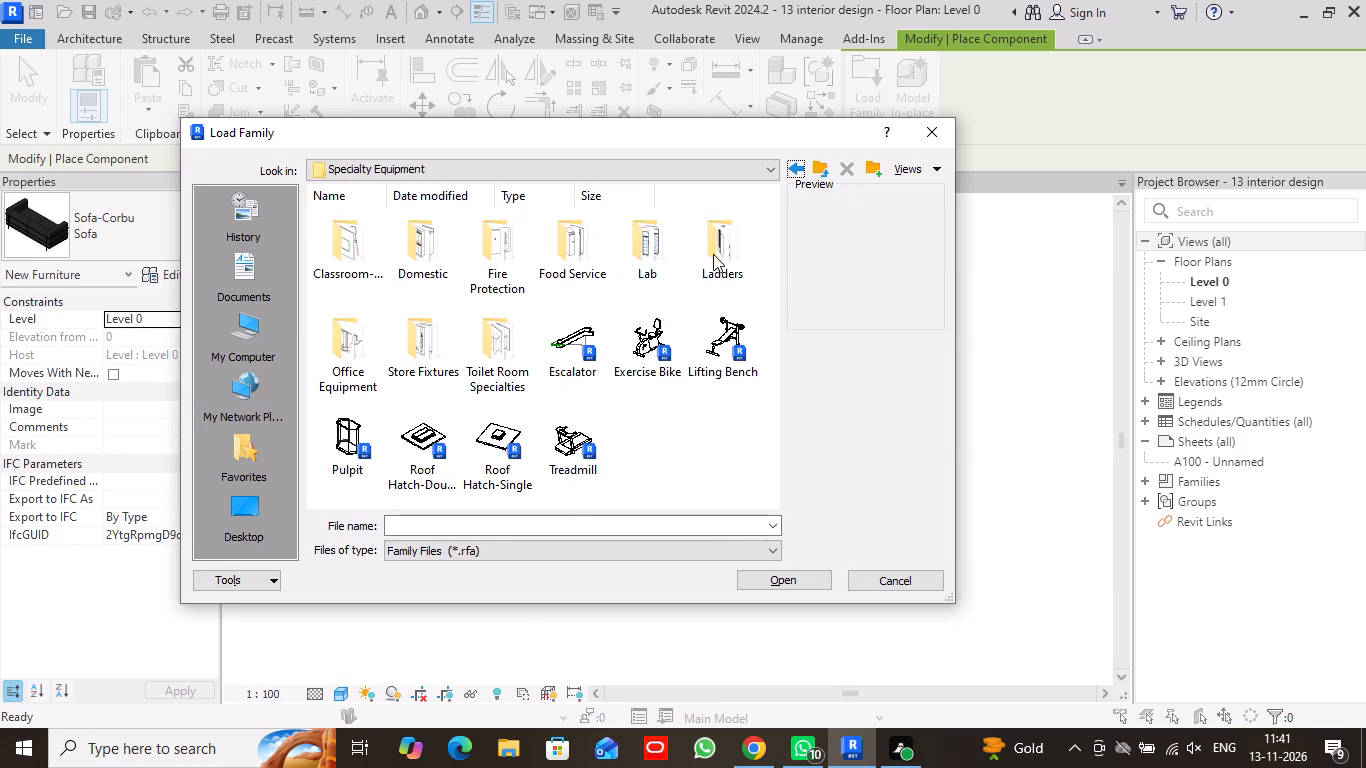
Check the Domestic, Office Equipment and Food Service folders under Specialty Equipment for a suitable family.
double_click(429, 254)
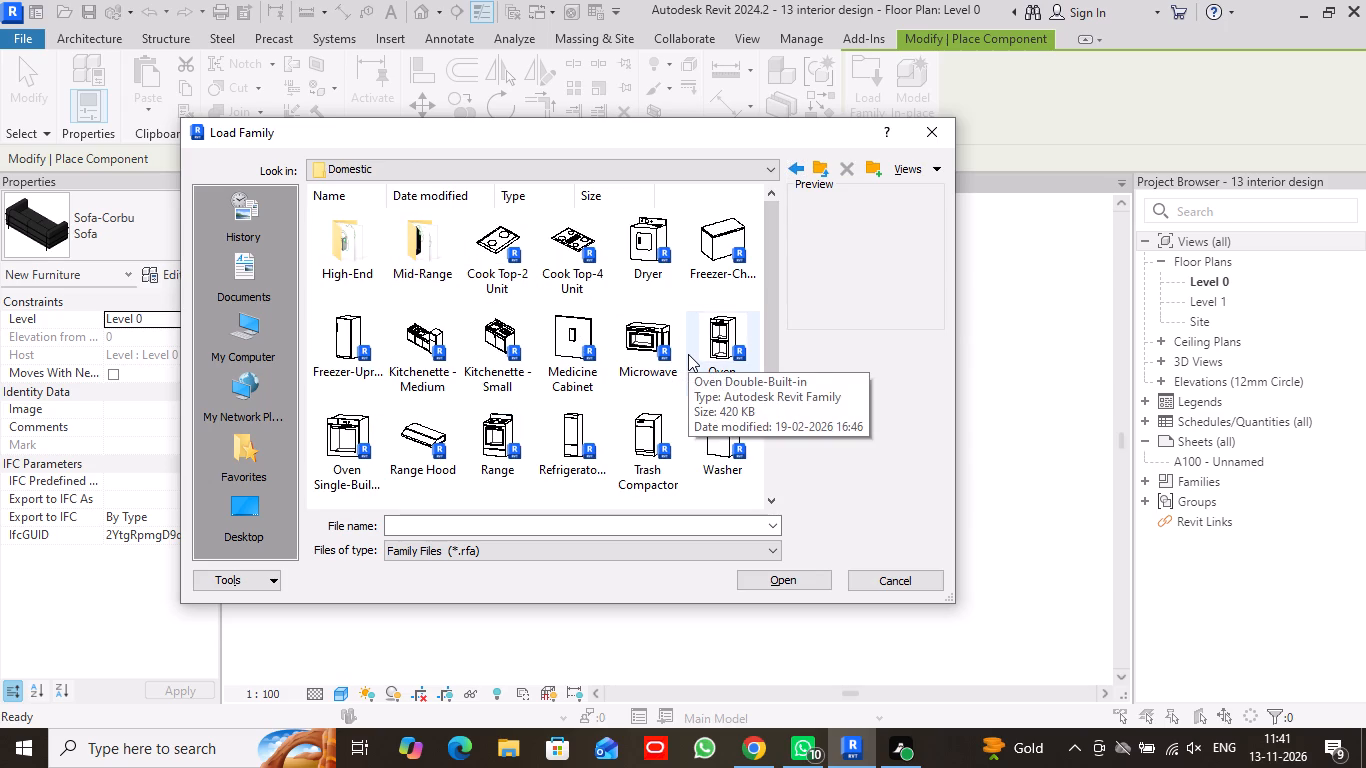
scroll(688, 354, "down", 1)
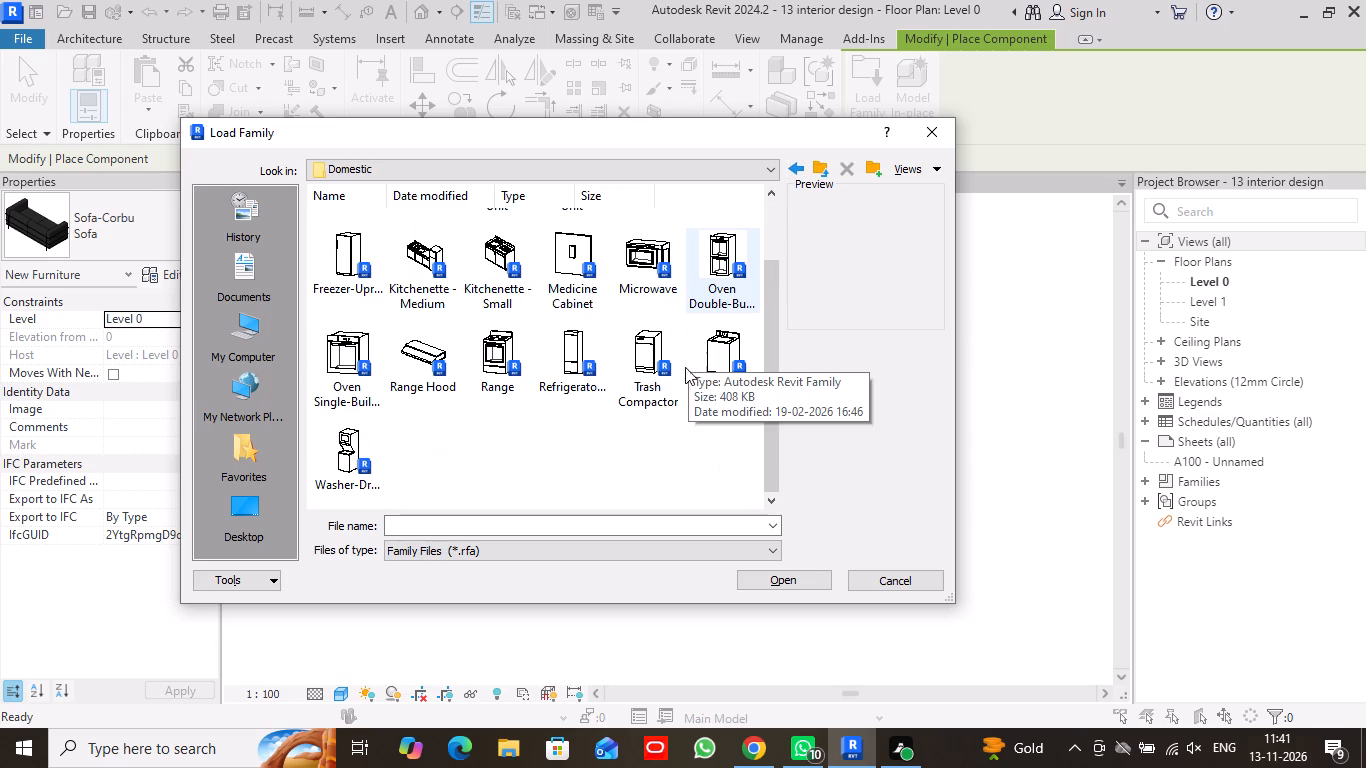
left_click(796, 174)
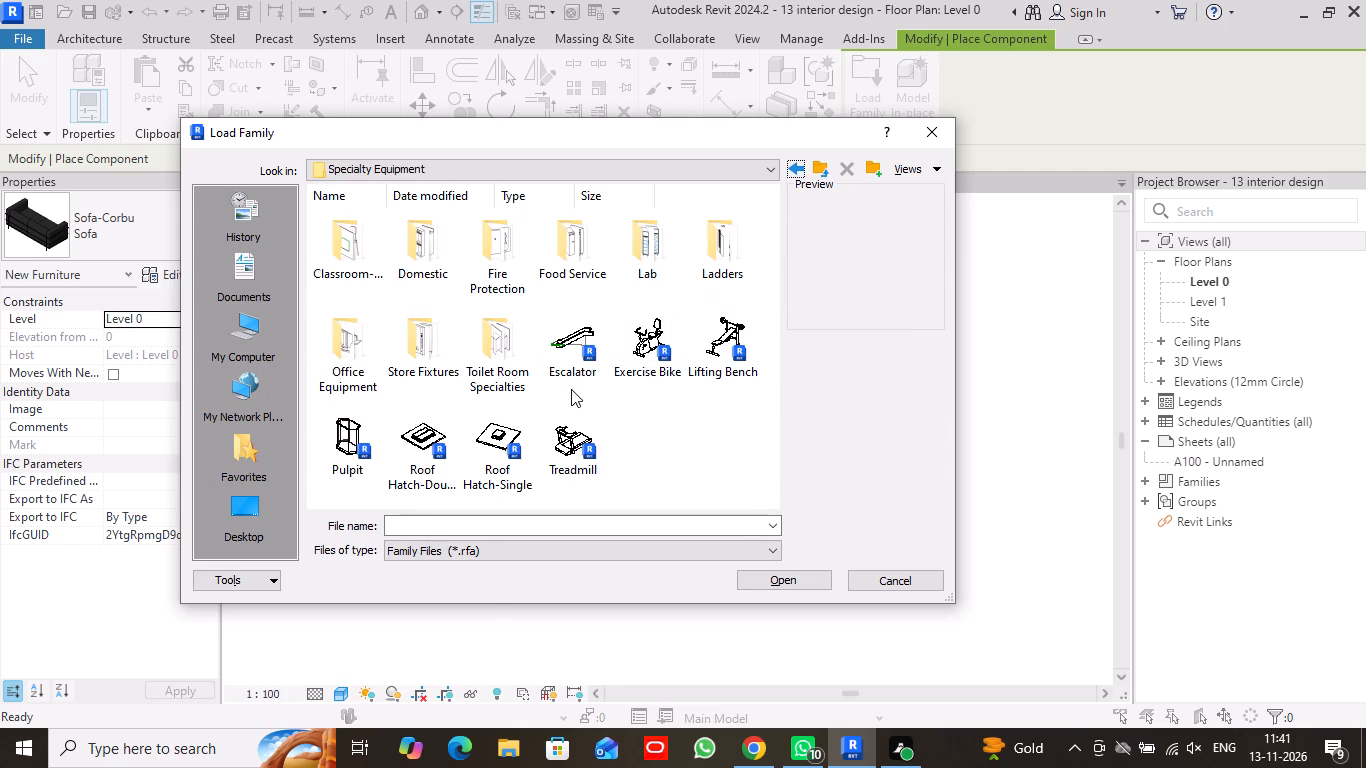
double_click(352, 361)
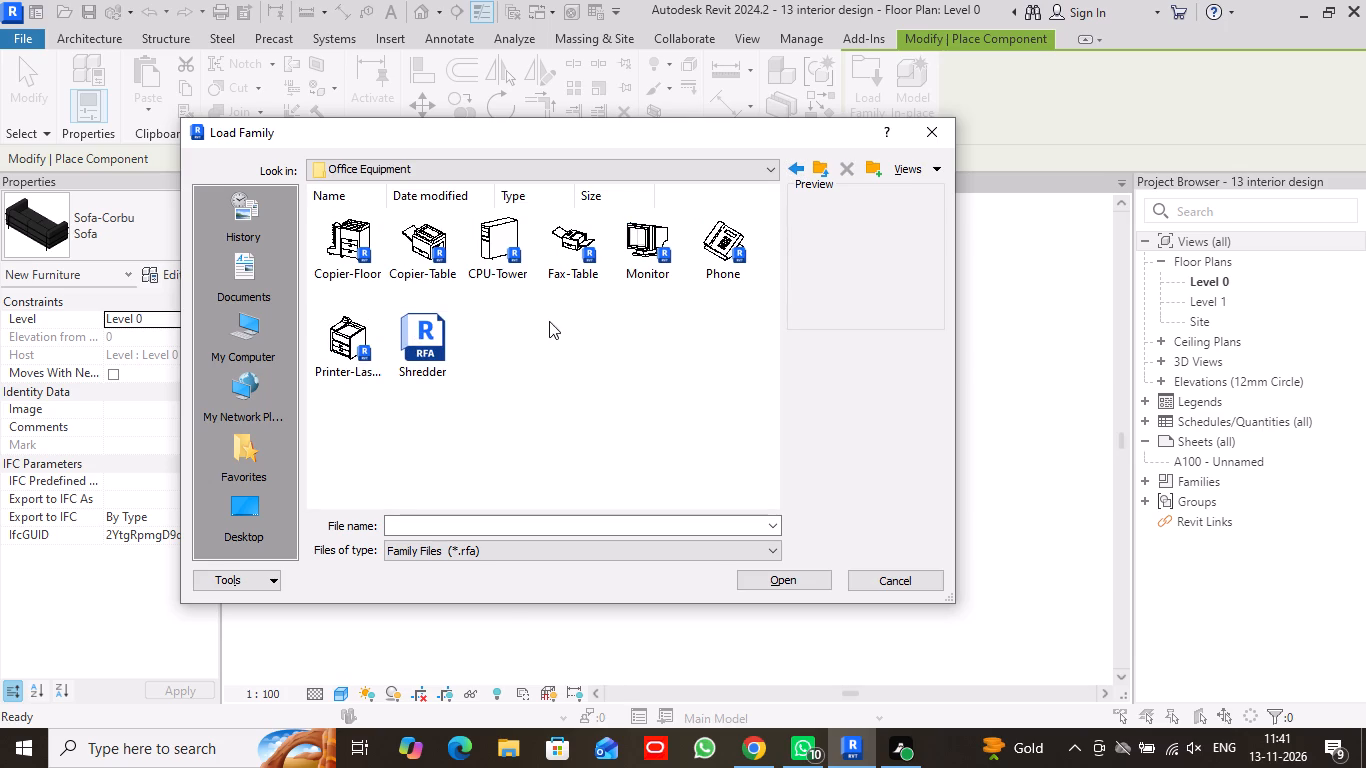
left_click(798, 168)
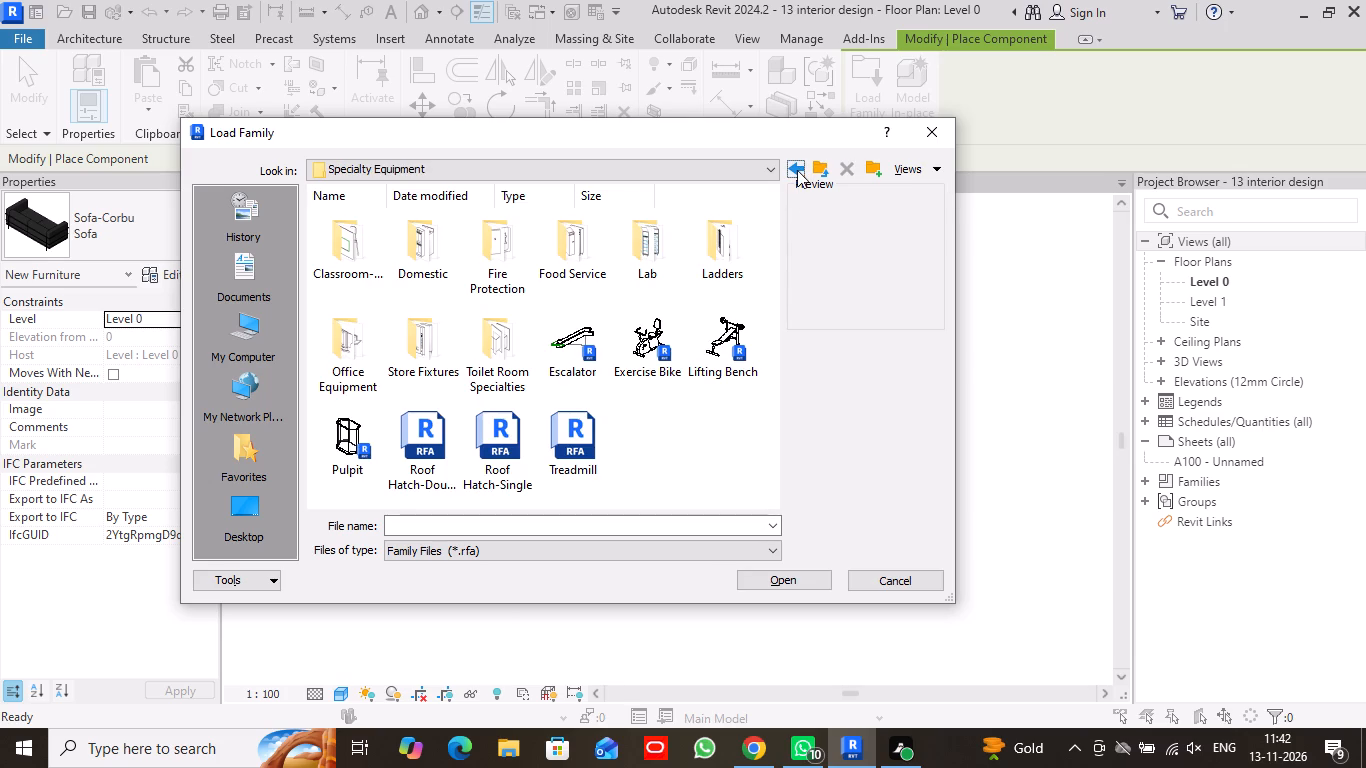
double_click(578, 273)
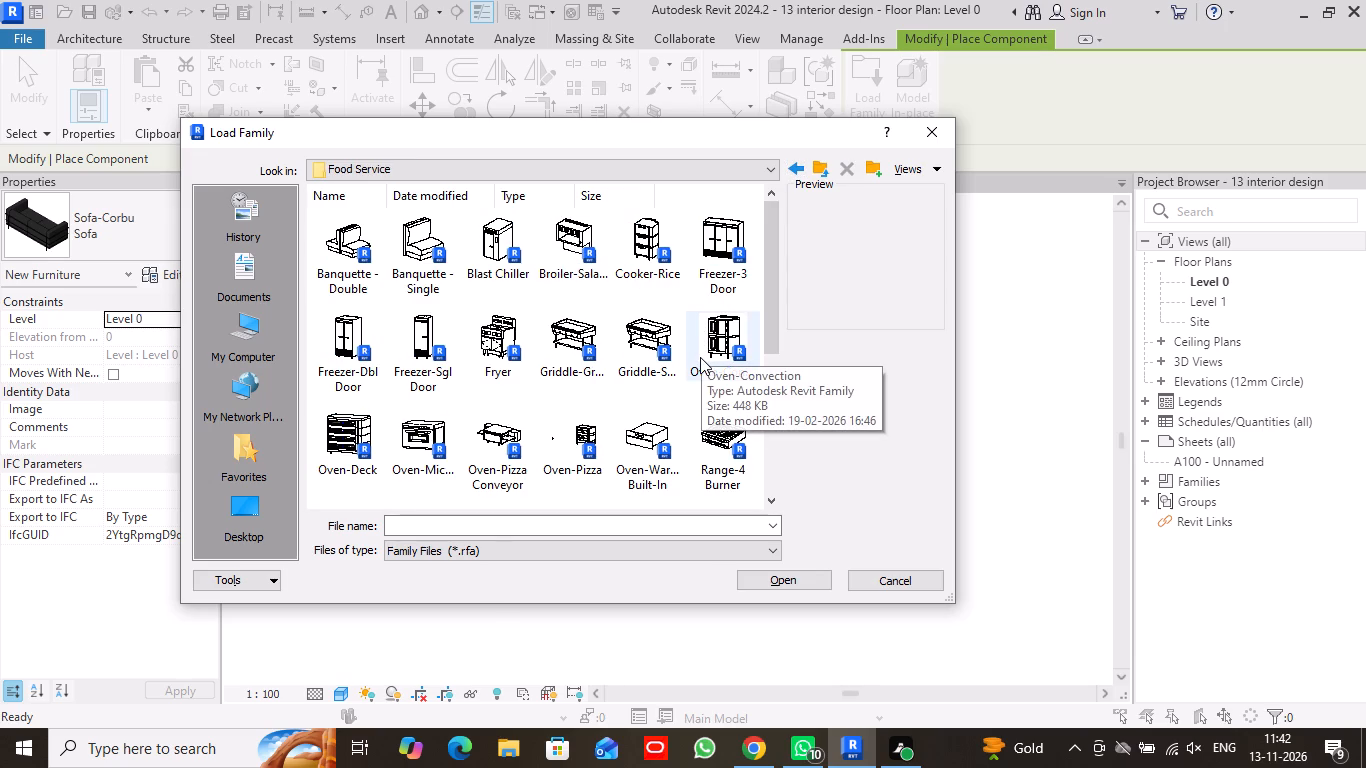
scroll(700, 357, "down", 1)
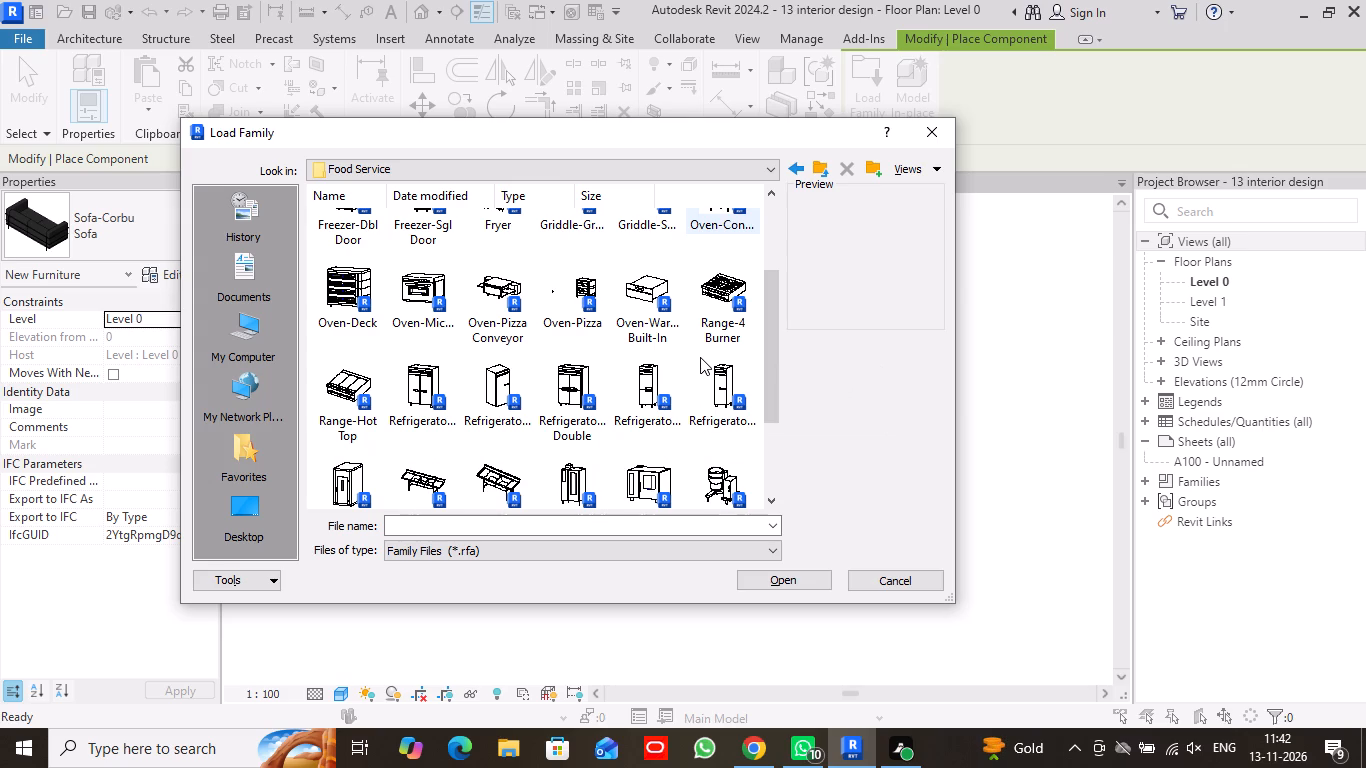
scroll(700, 357, "down", 1)
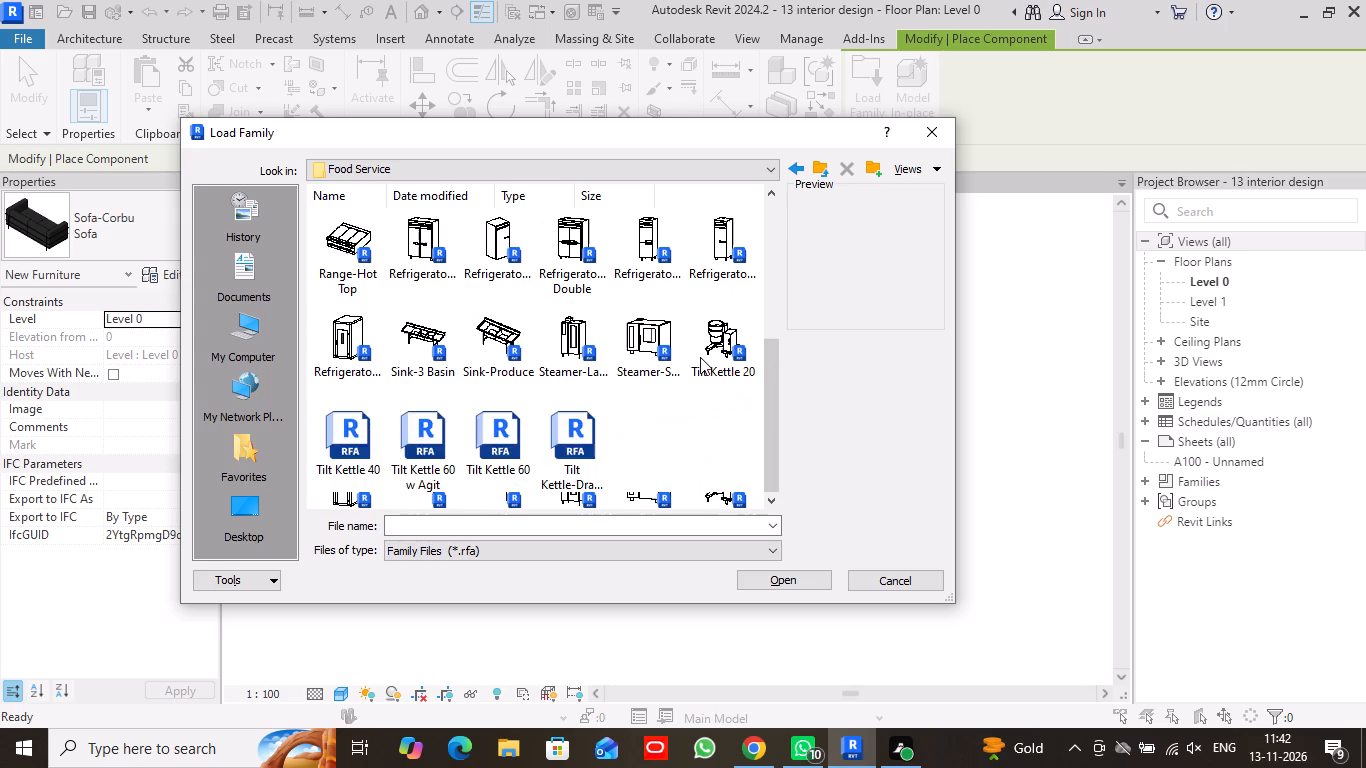
left_click(792, 166)
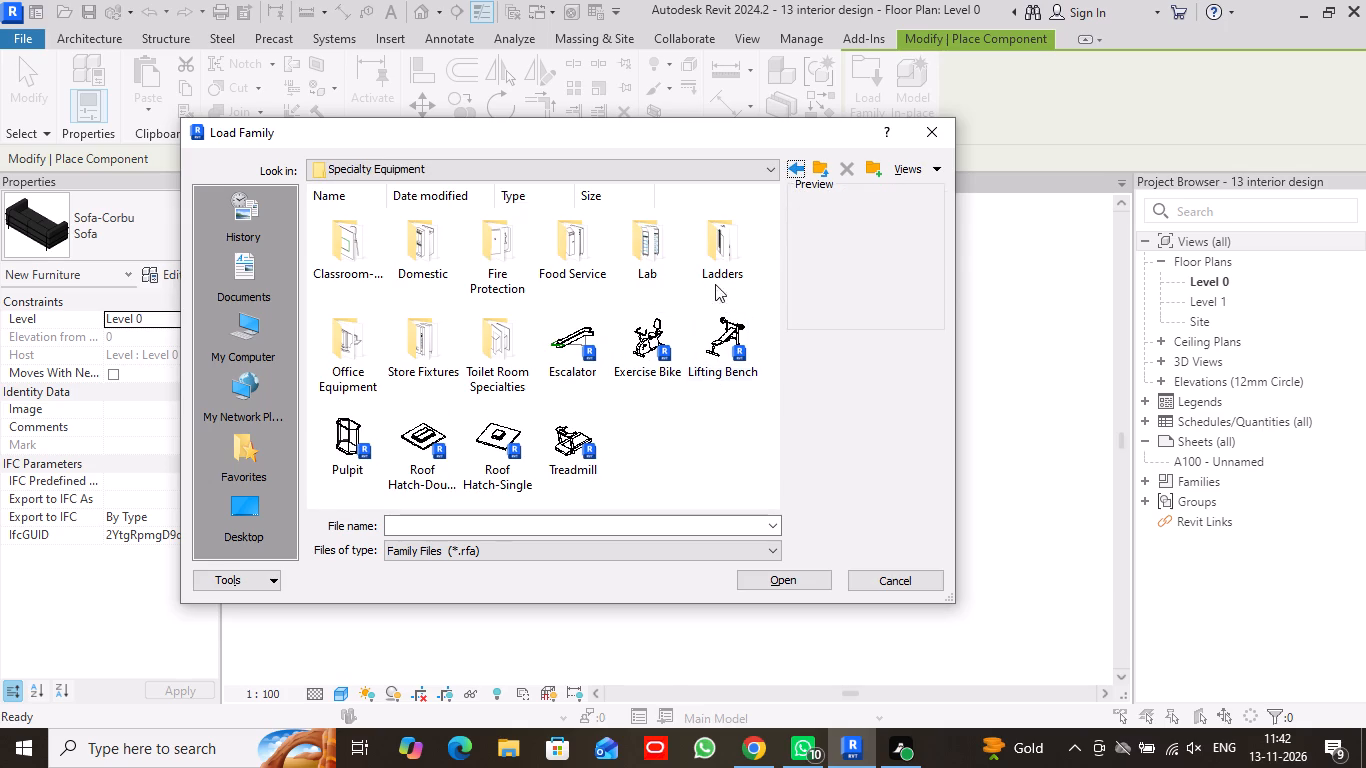
Recheck Specialty Equipment and browse the Architectural Fixtures and Equipment folders under Plumbing in the US library for a suitable family.
left_click(796, 170)
scroll(642, 358, "down", 2)
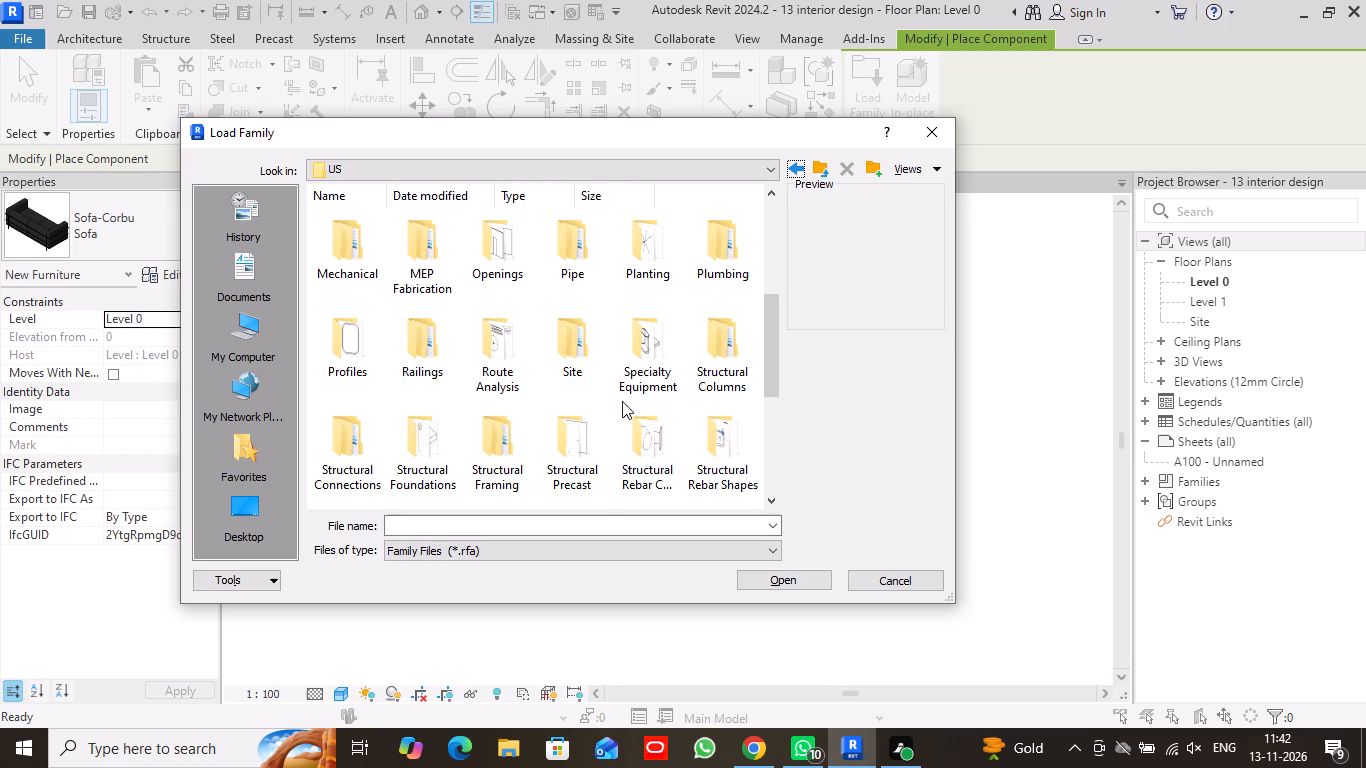
double_click(669, 346)
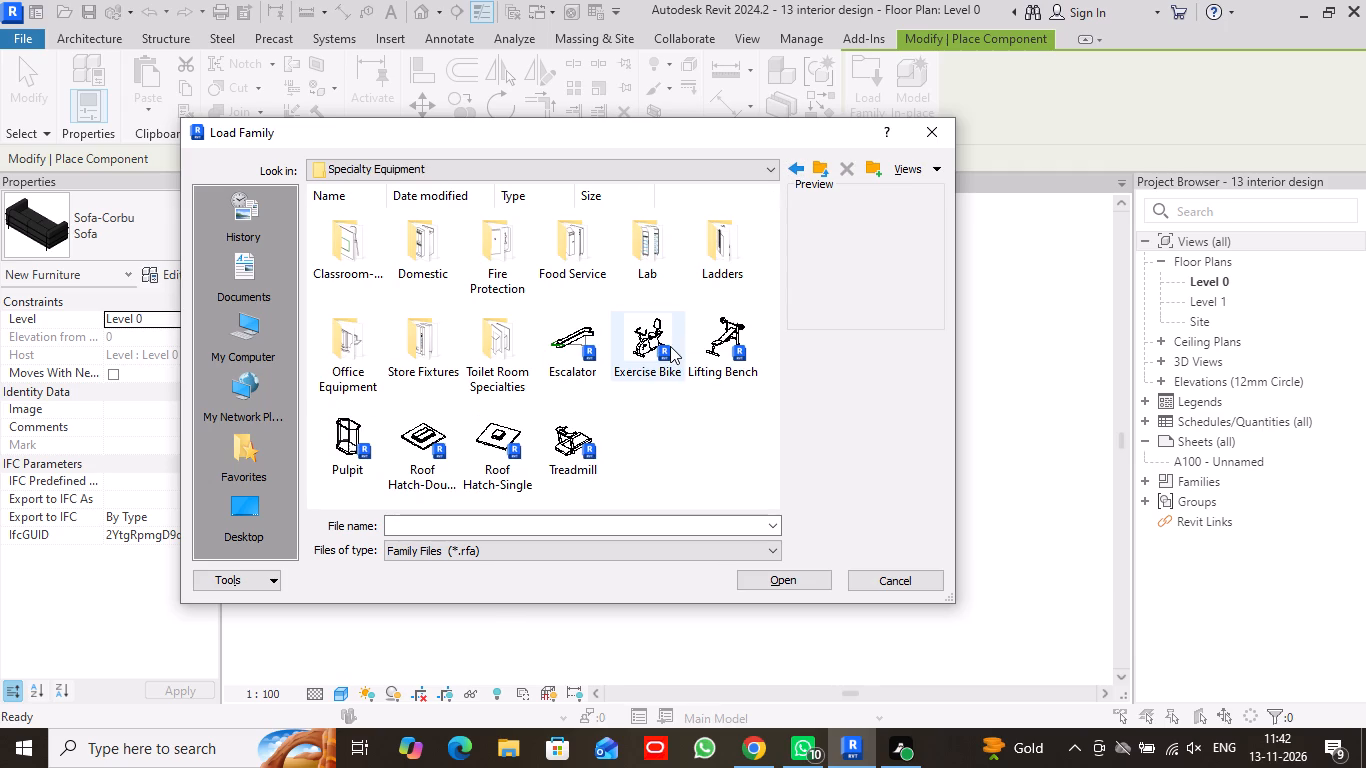
left_click(805, 170)
scroll(621, 364, "down", 1)
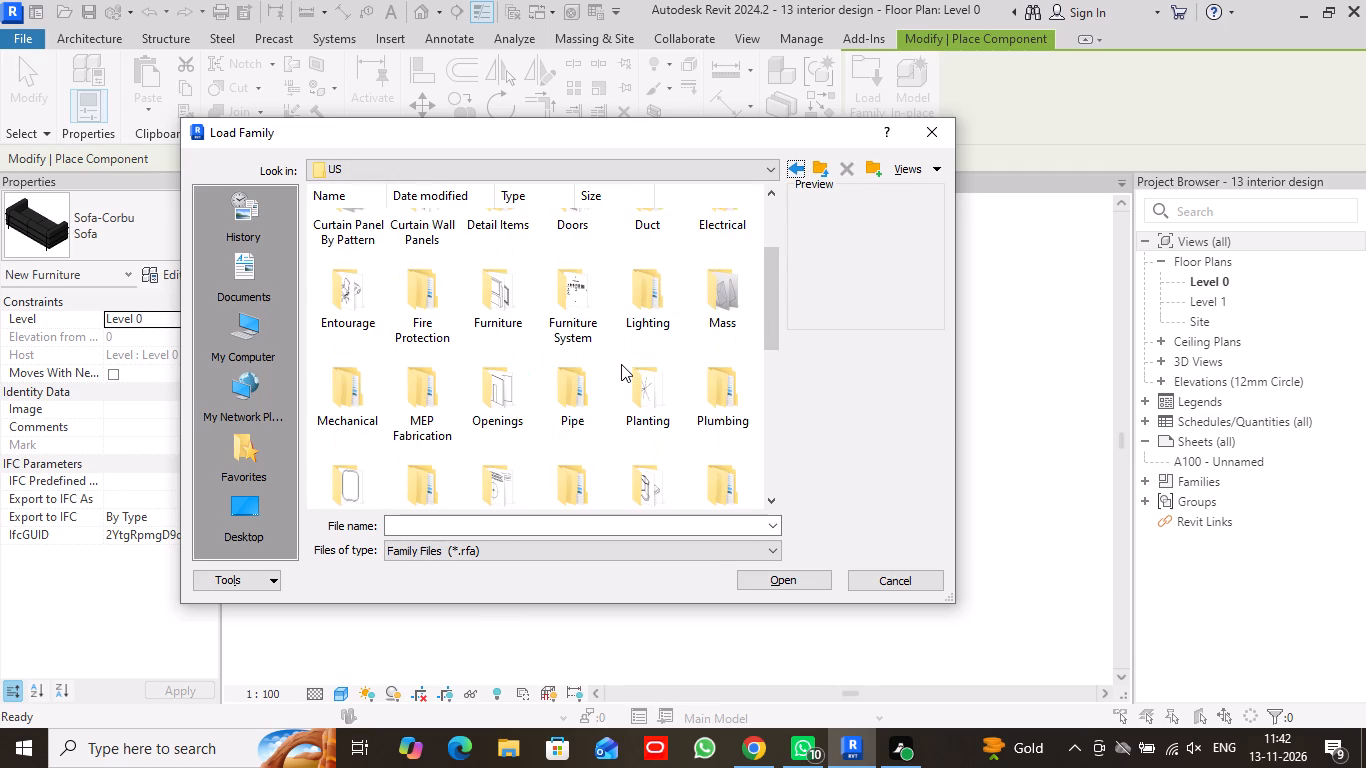
double_click(725, 404)
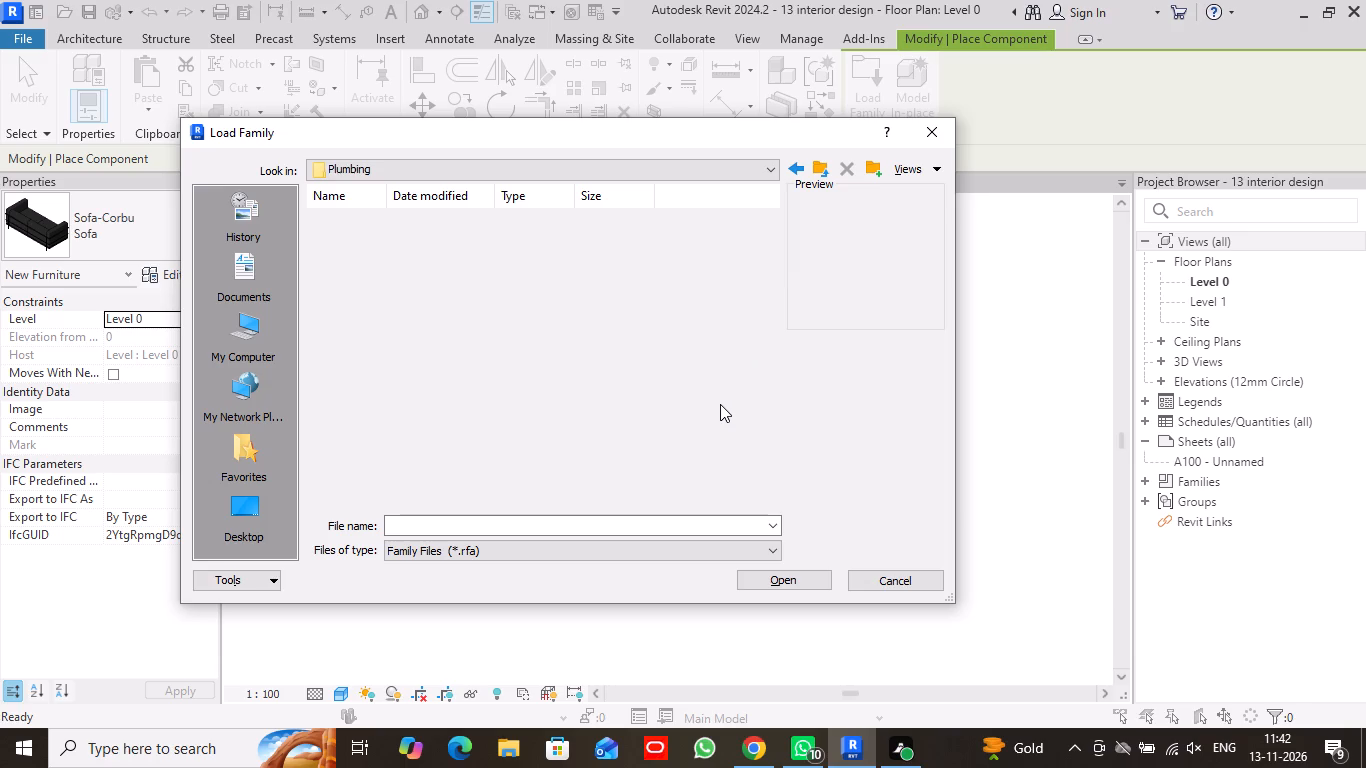
double_click(376, 263)
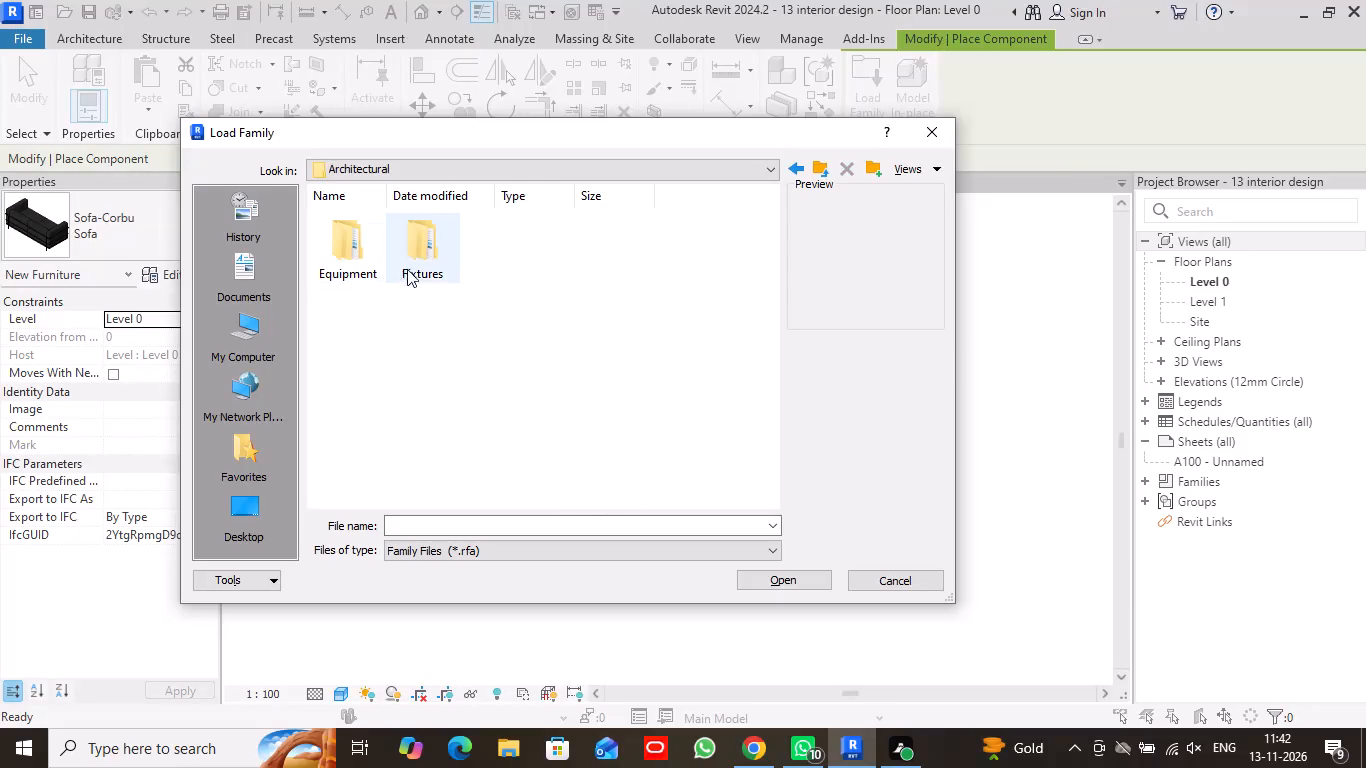
double_click(421, 264)
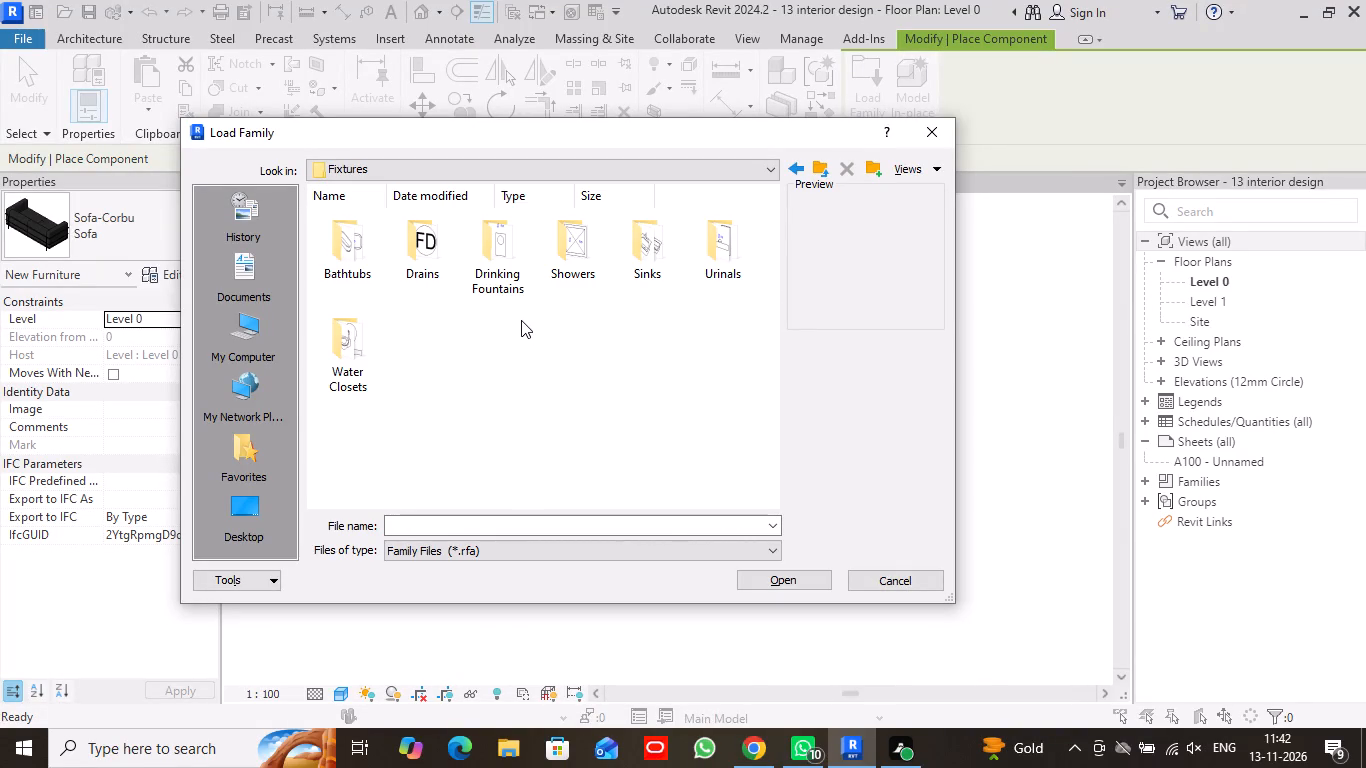
left_click(790, 166)
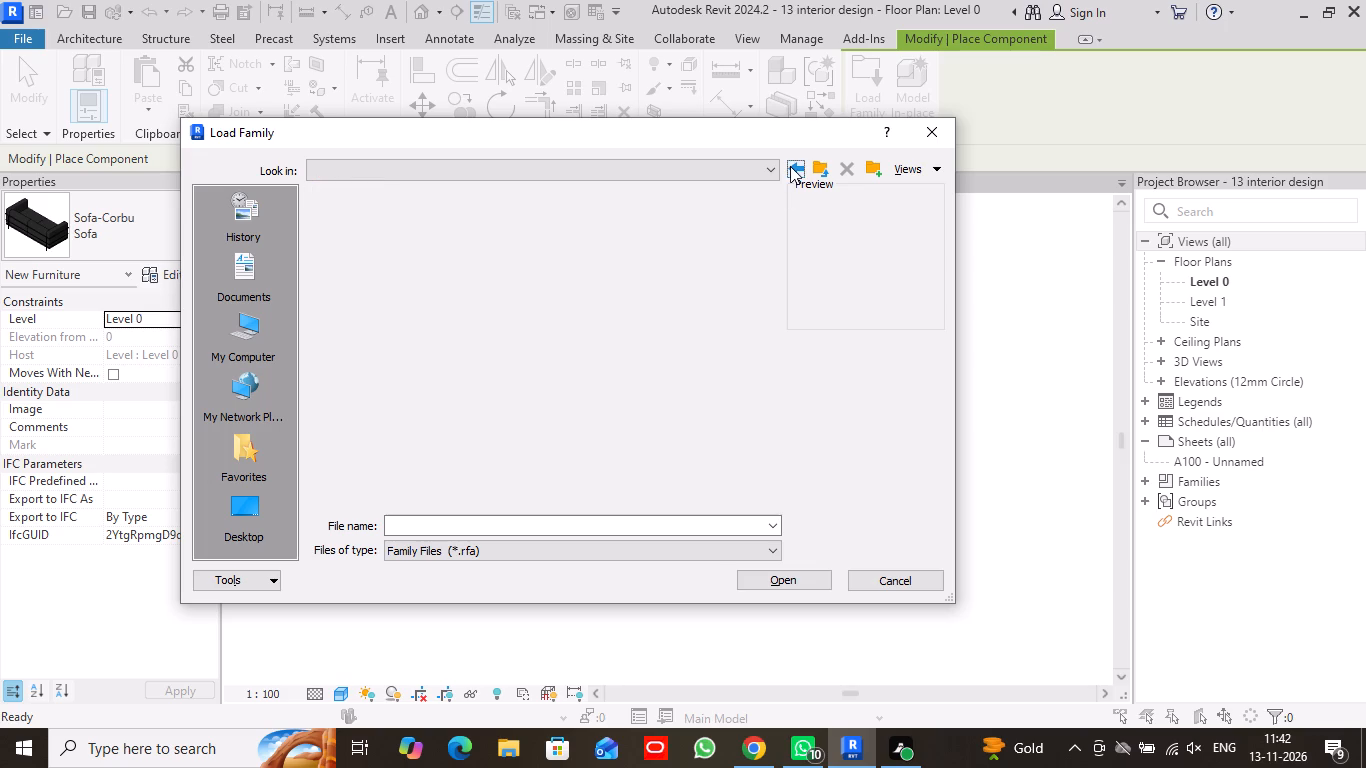
left_click(790, 166)
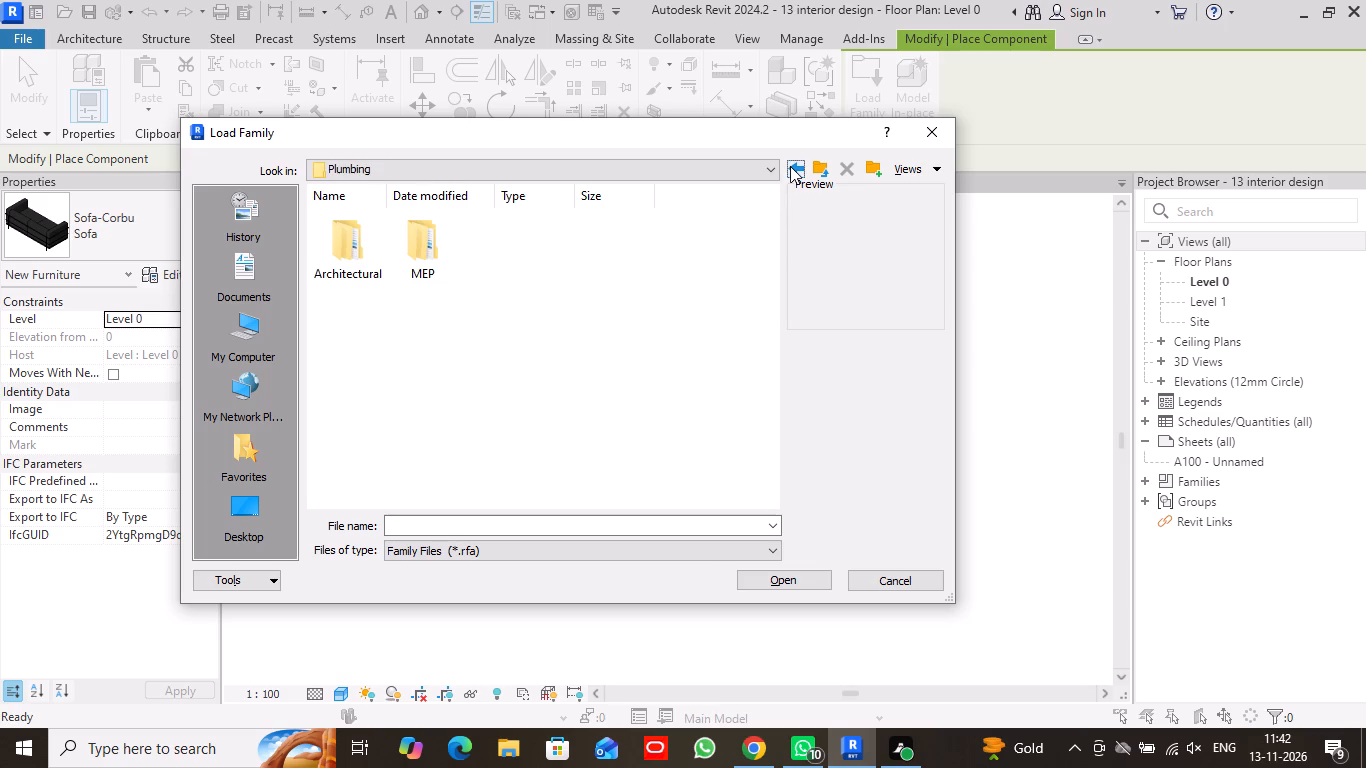
double_click(370, 254)
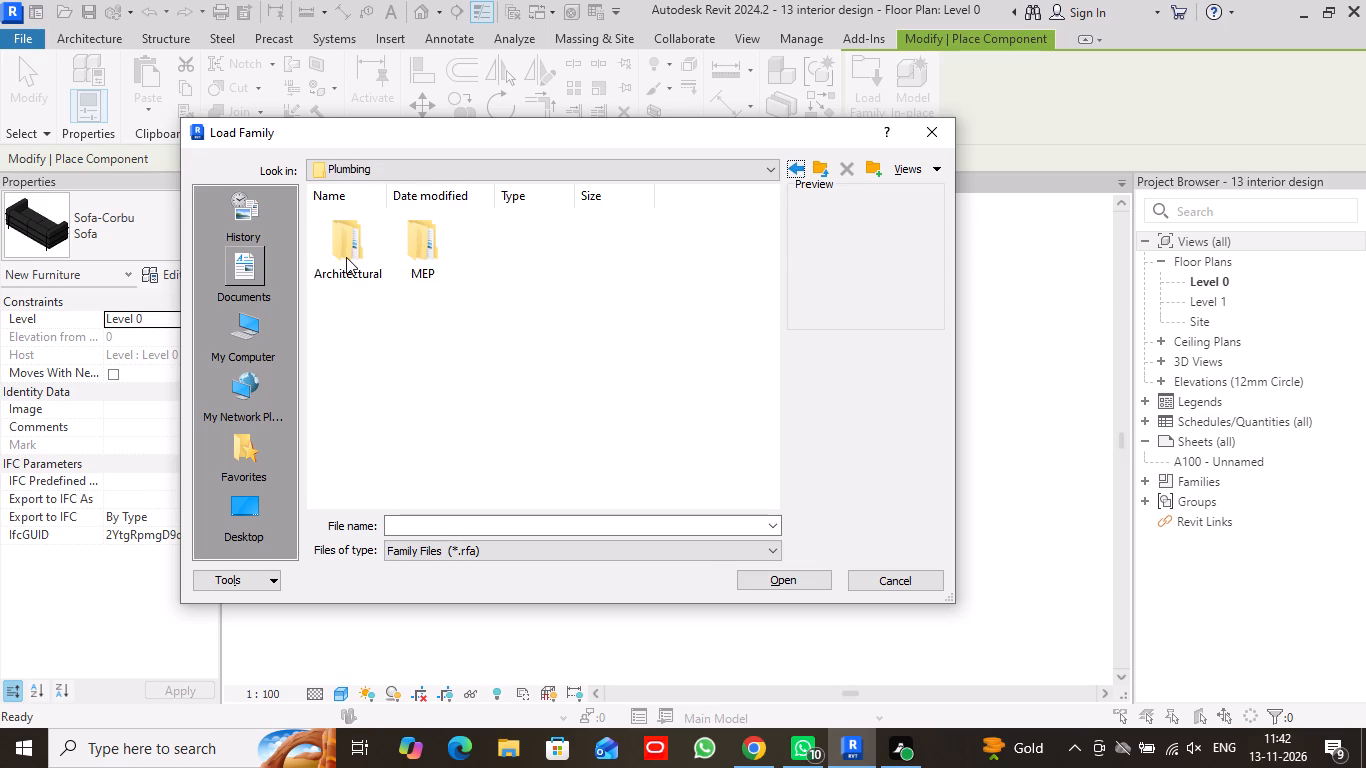
double_click(369, 254)
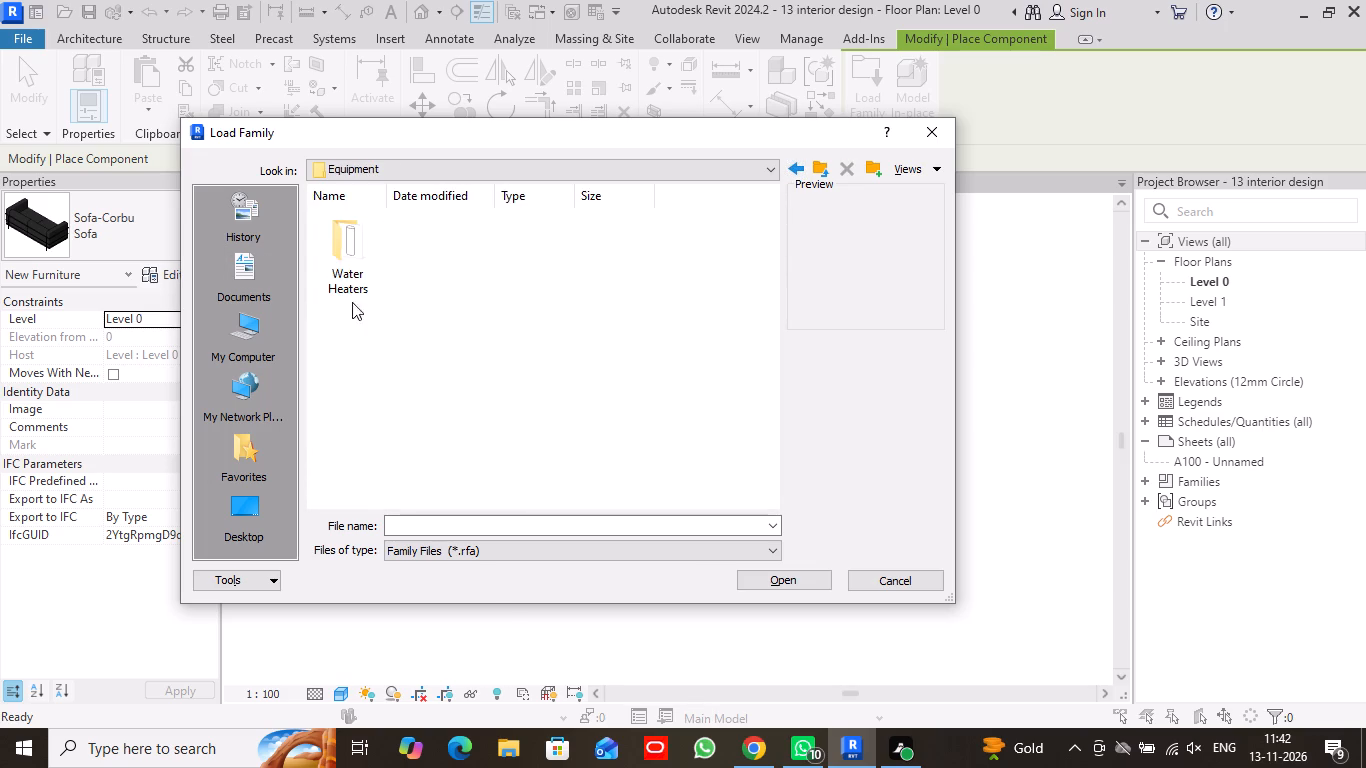
left_click(799, 162)
left_click(799, 162)
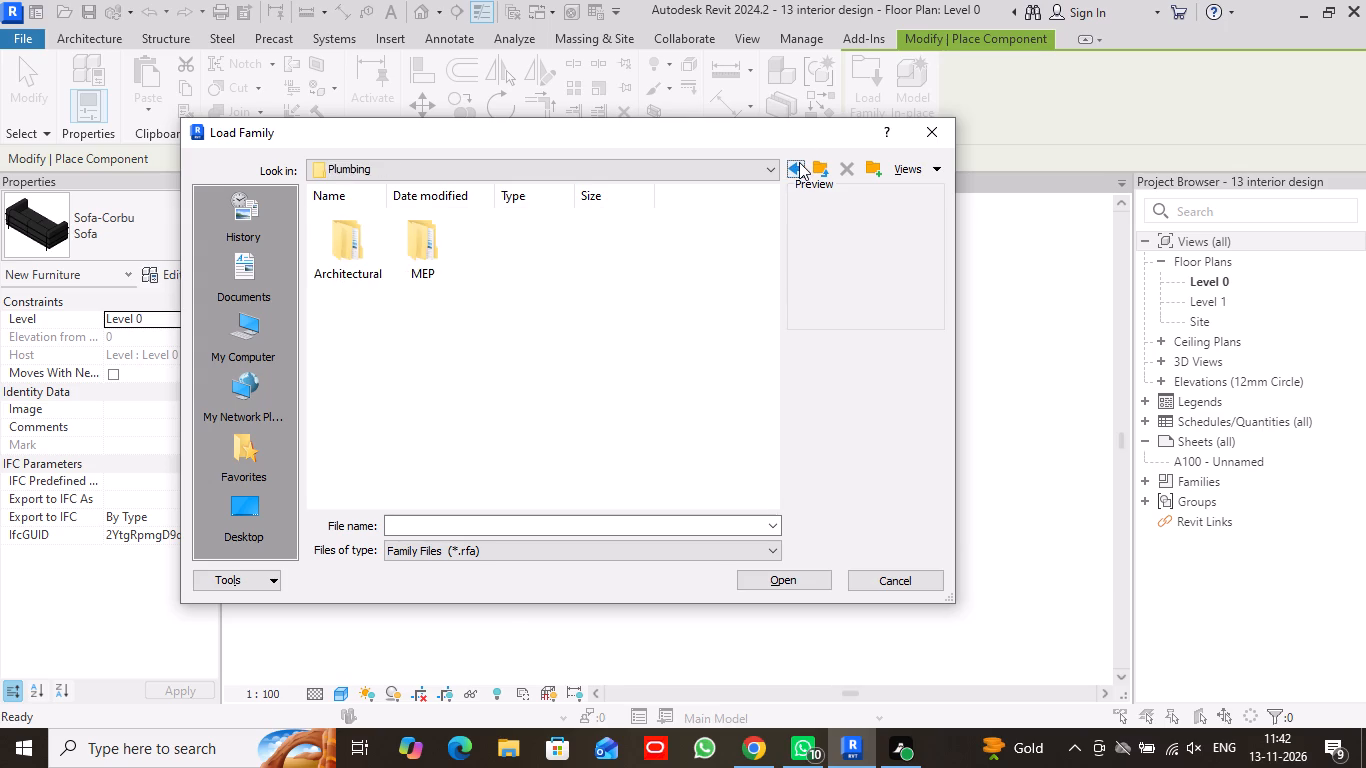
left_click(799, 162)
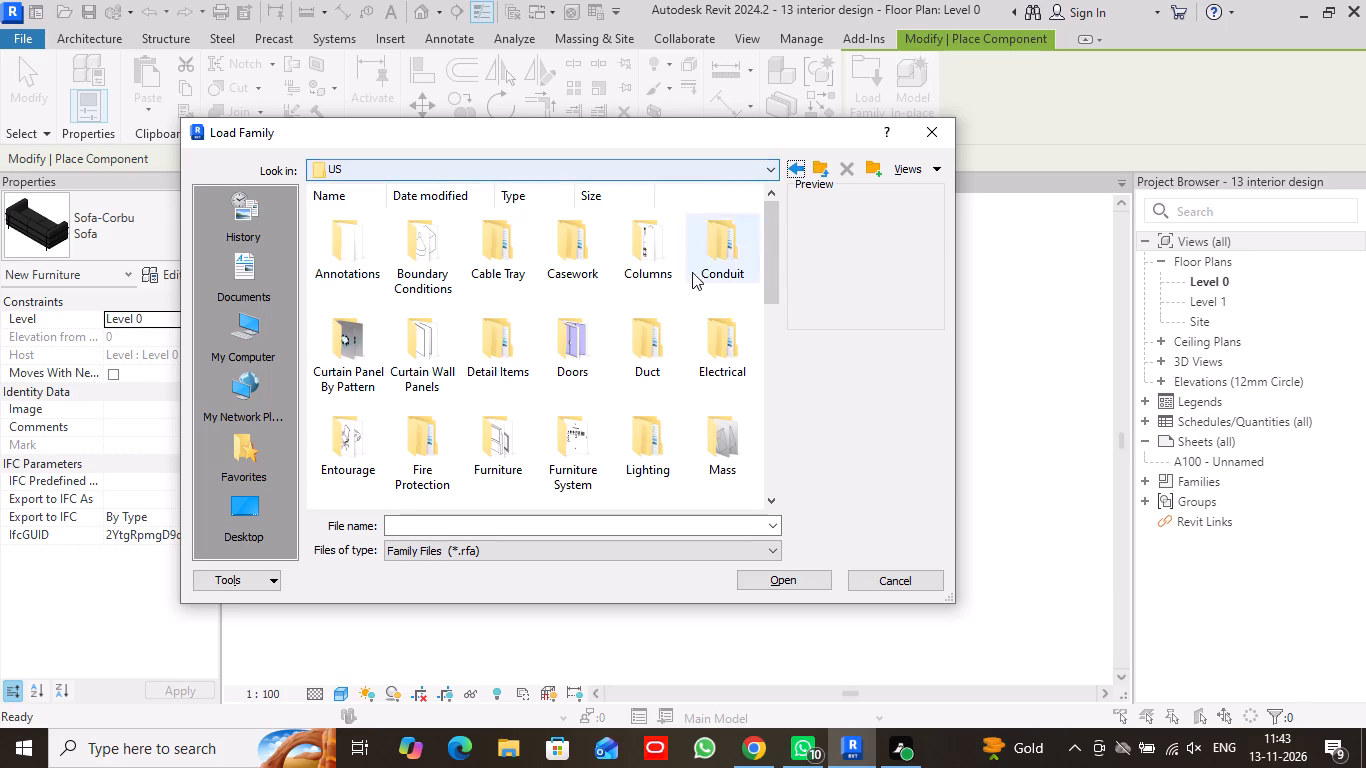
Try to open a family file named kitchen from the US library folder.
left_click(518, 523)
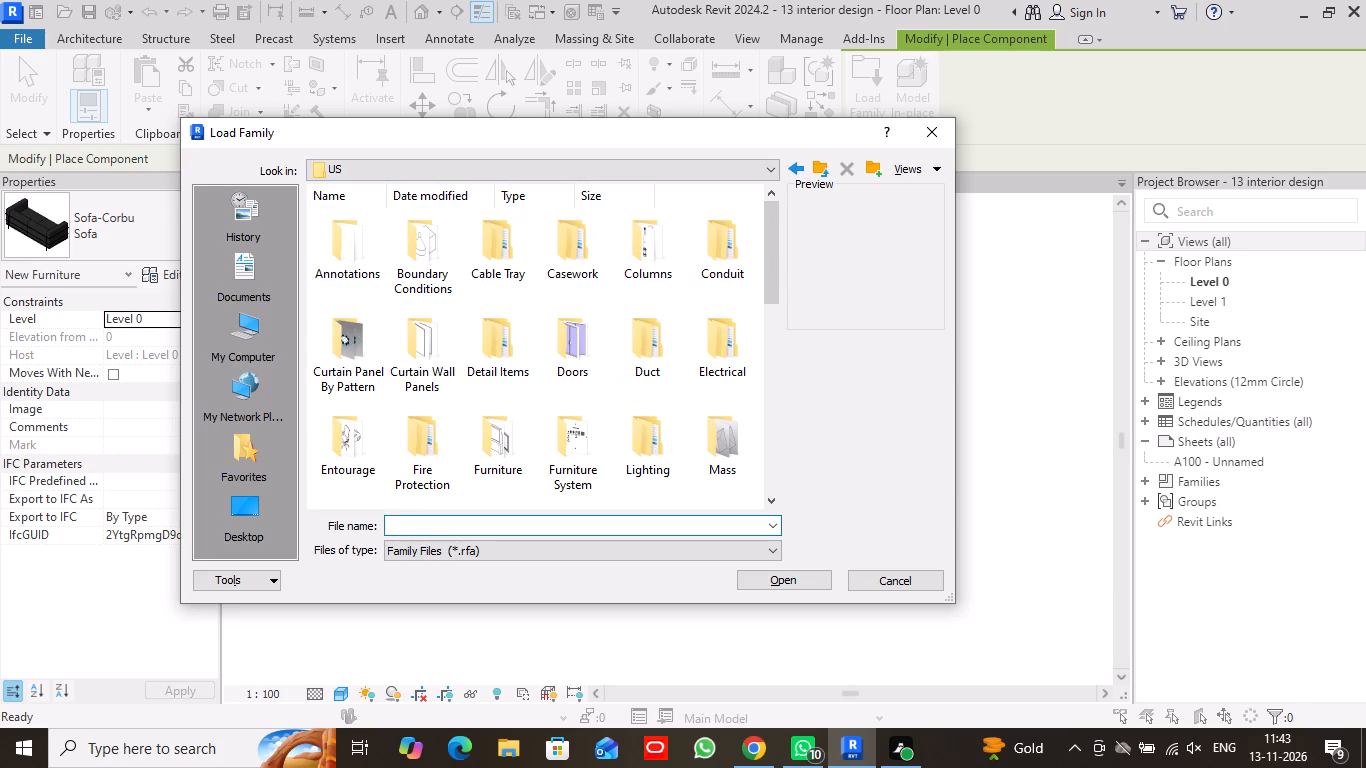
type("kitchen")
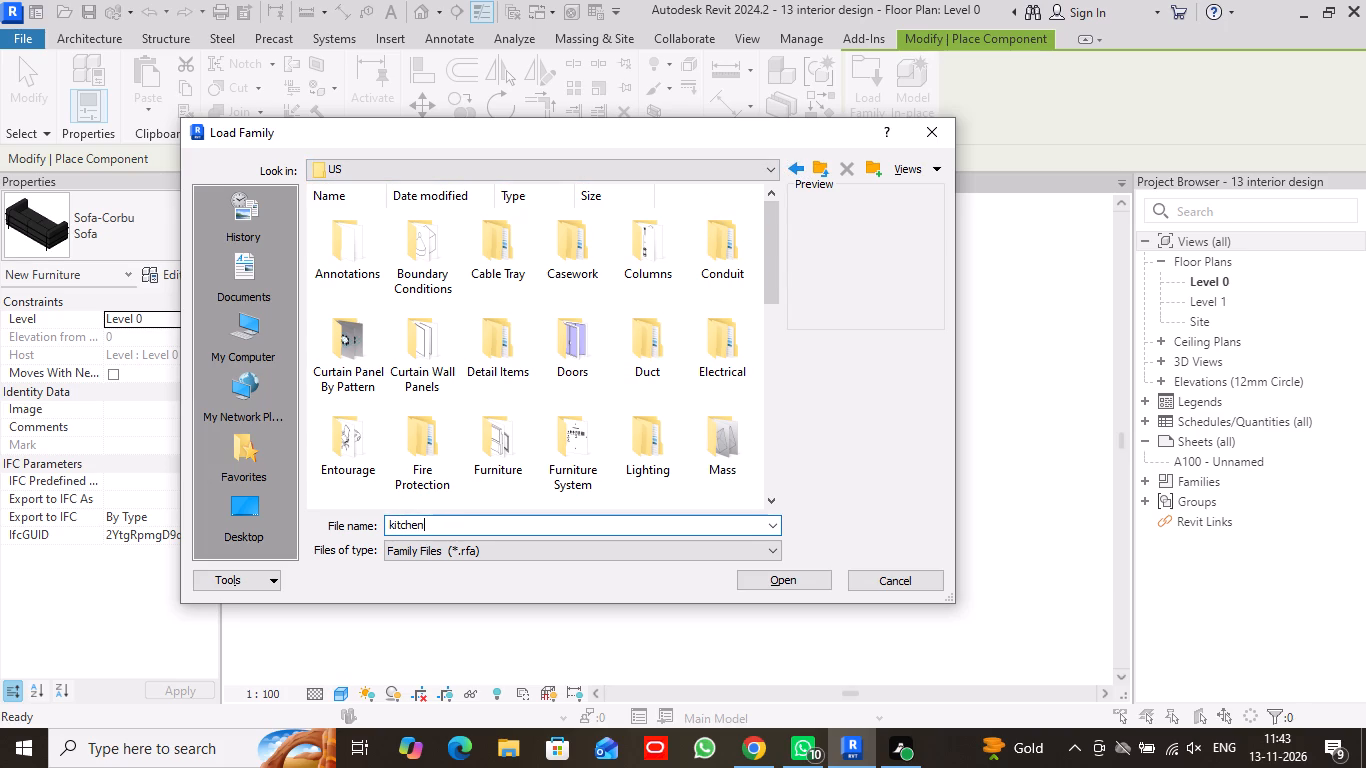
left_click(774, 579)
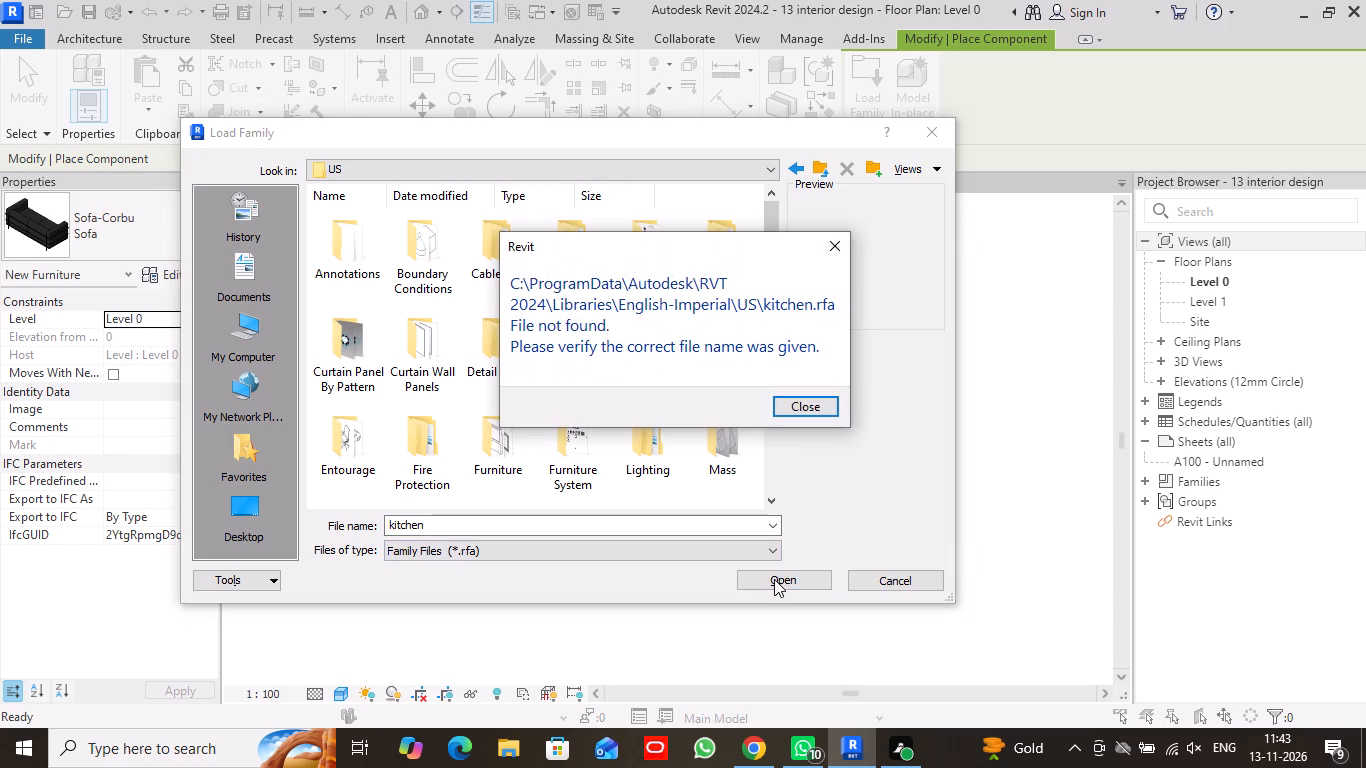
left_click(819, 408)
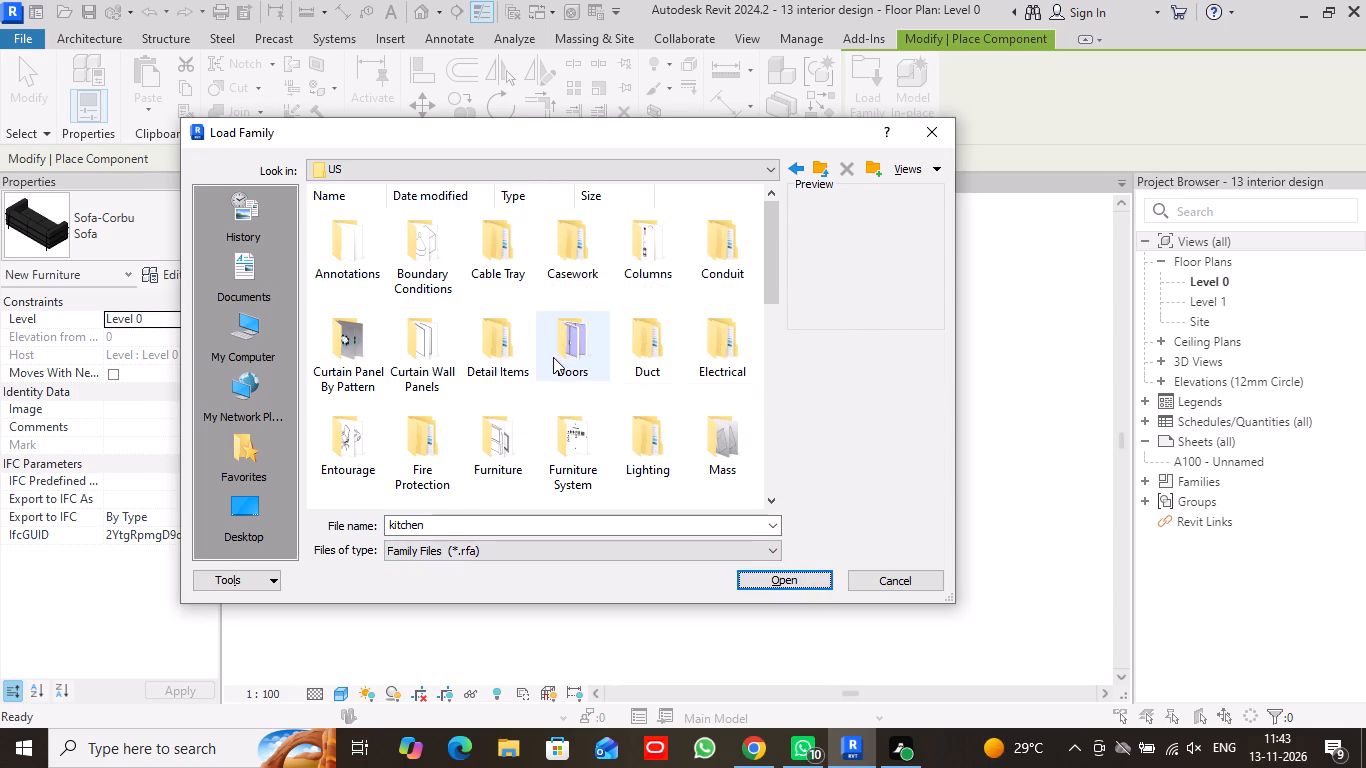
Load the Kitchenette - Medium family from the Domestic folder under Specialty Equipment in the US library.
scroll(634, 386, "down", 1)
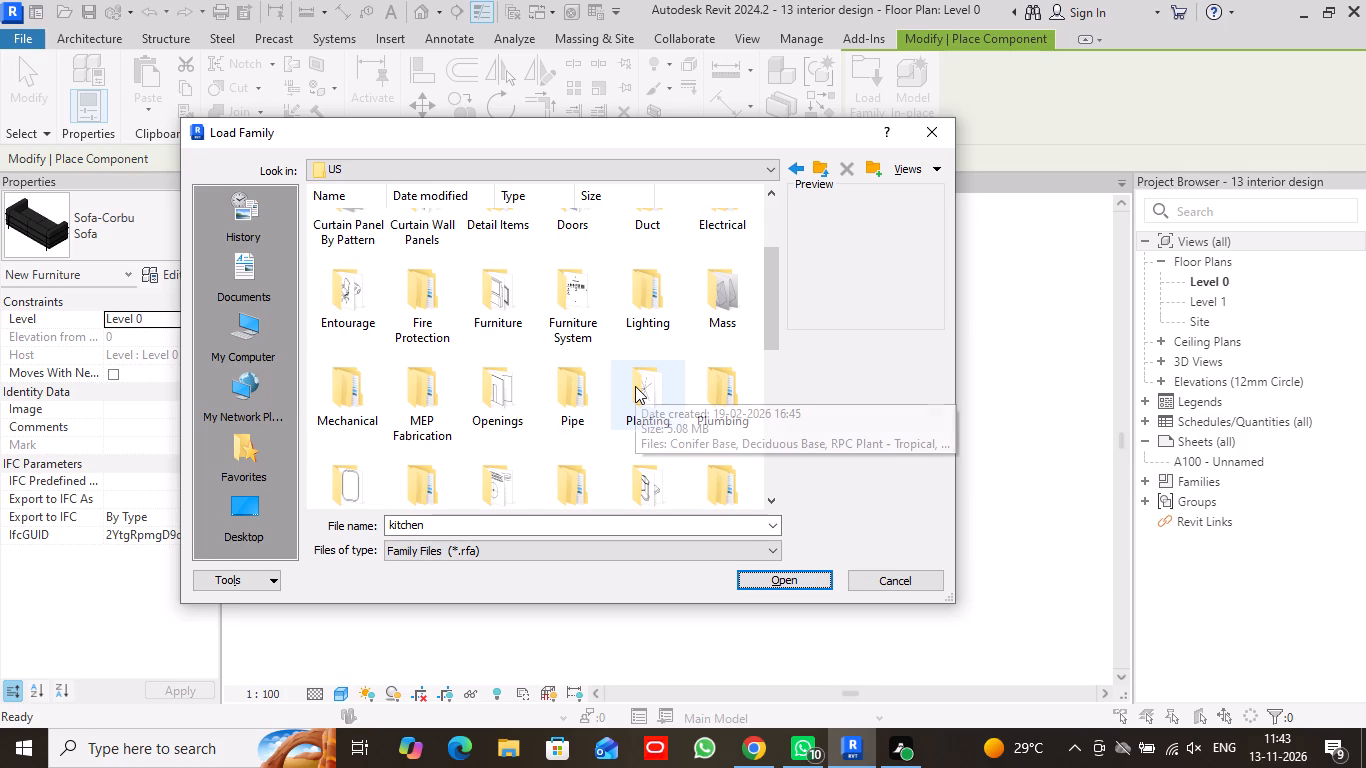
scroll(635, 386, "down", 1)
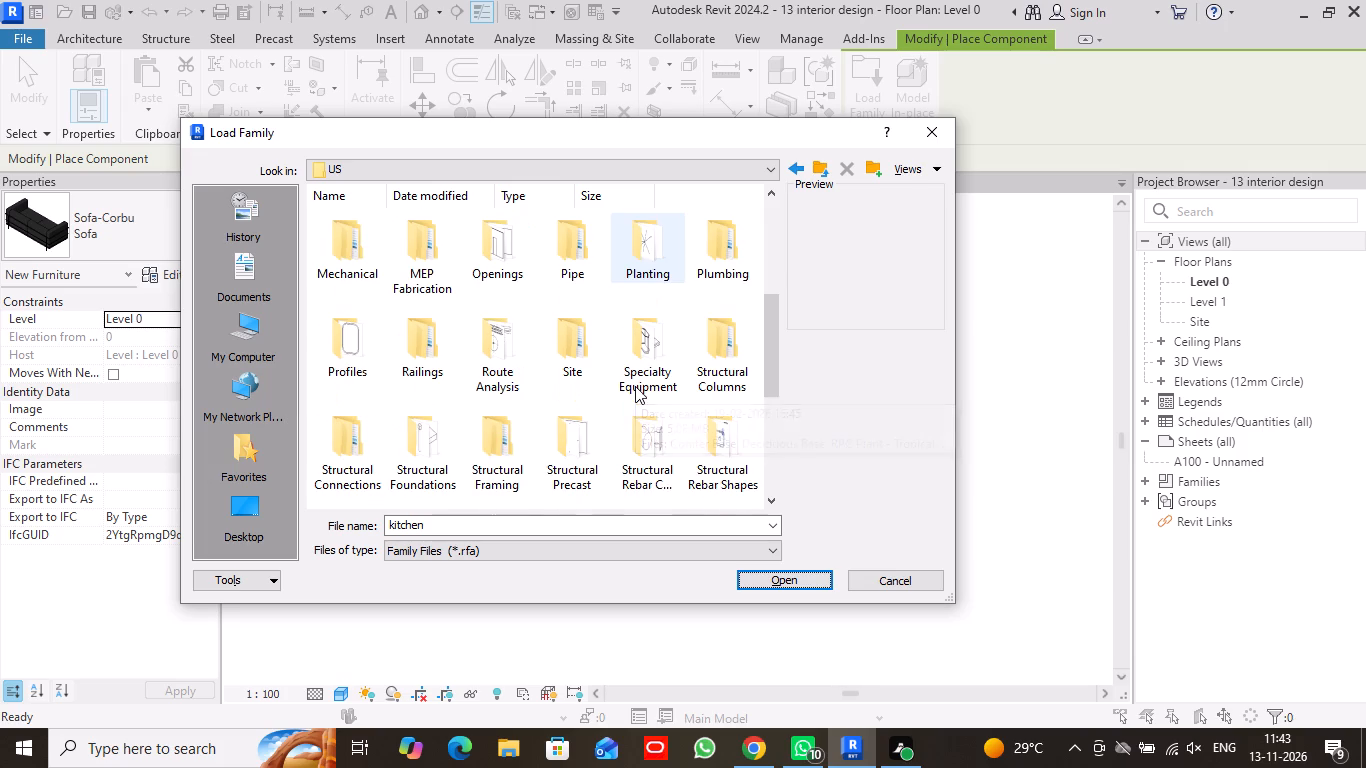
double_click(665, 375)
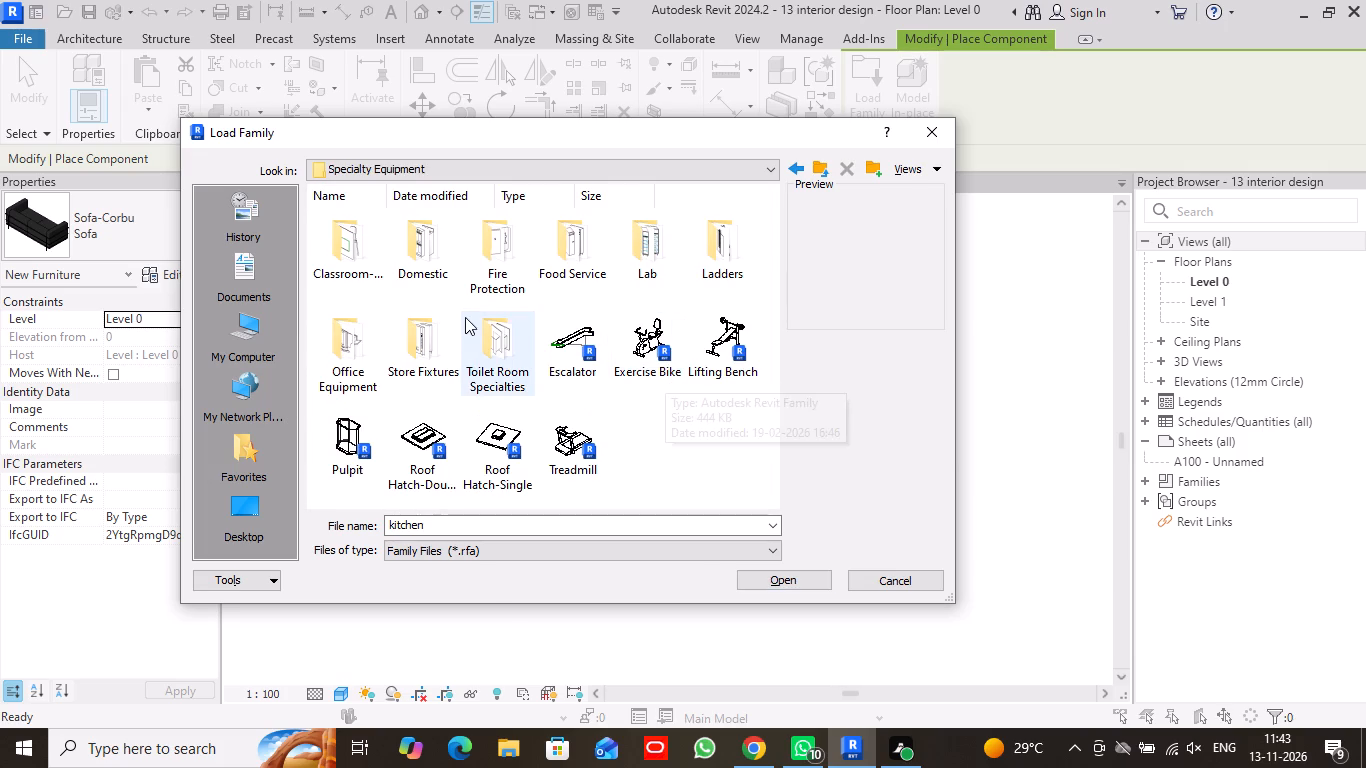
double_click(438, 253)
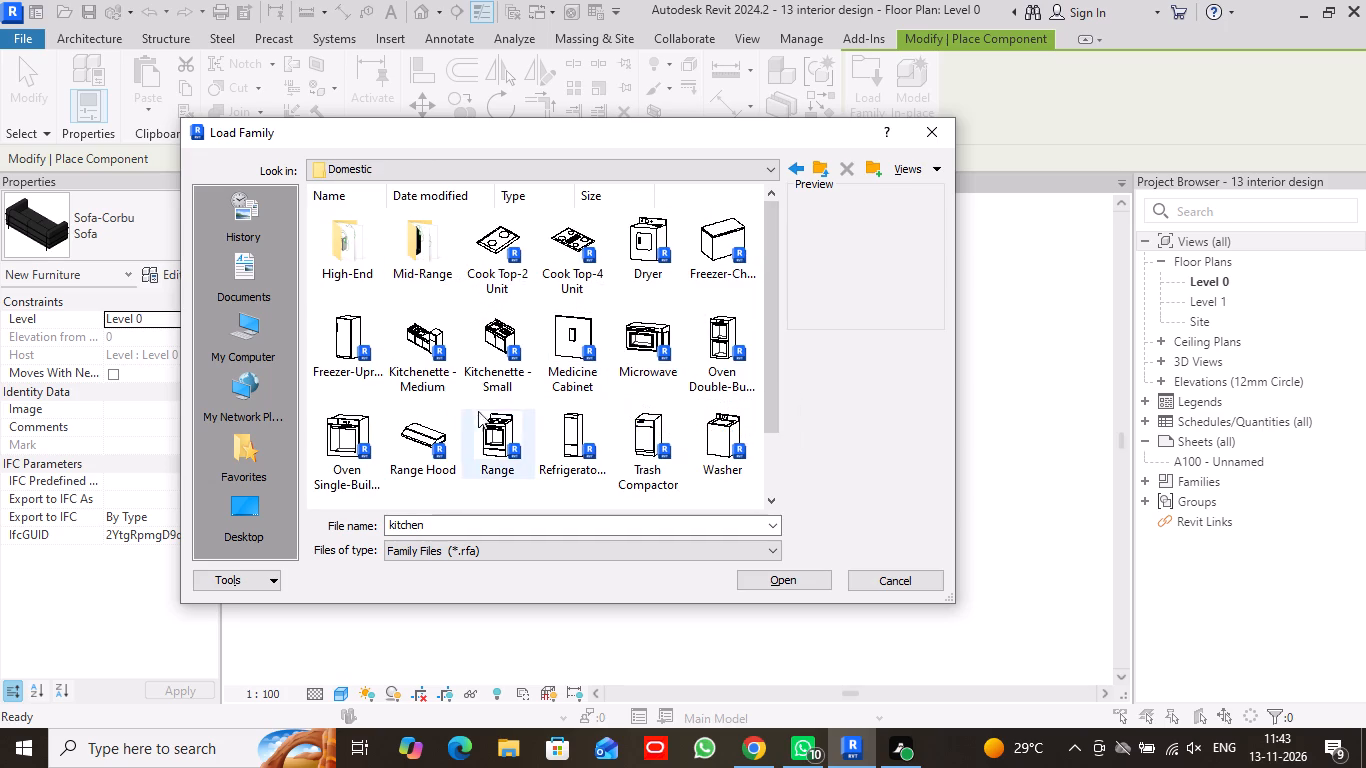
left_click(429, 373)
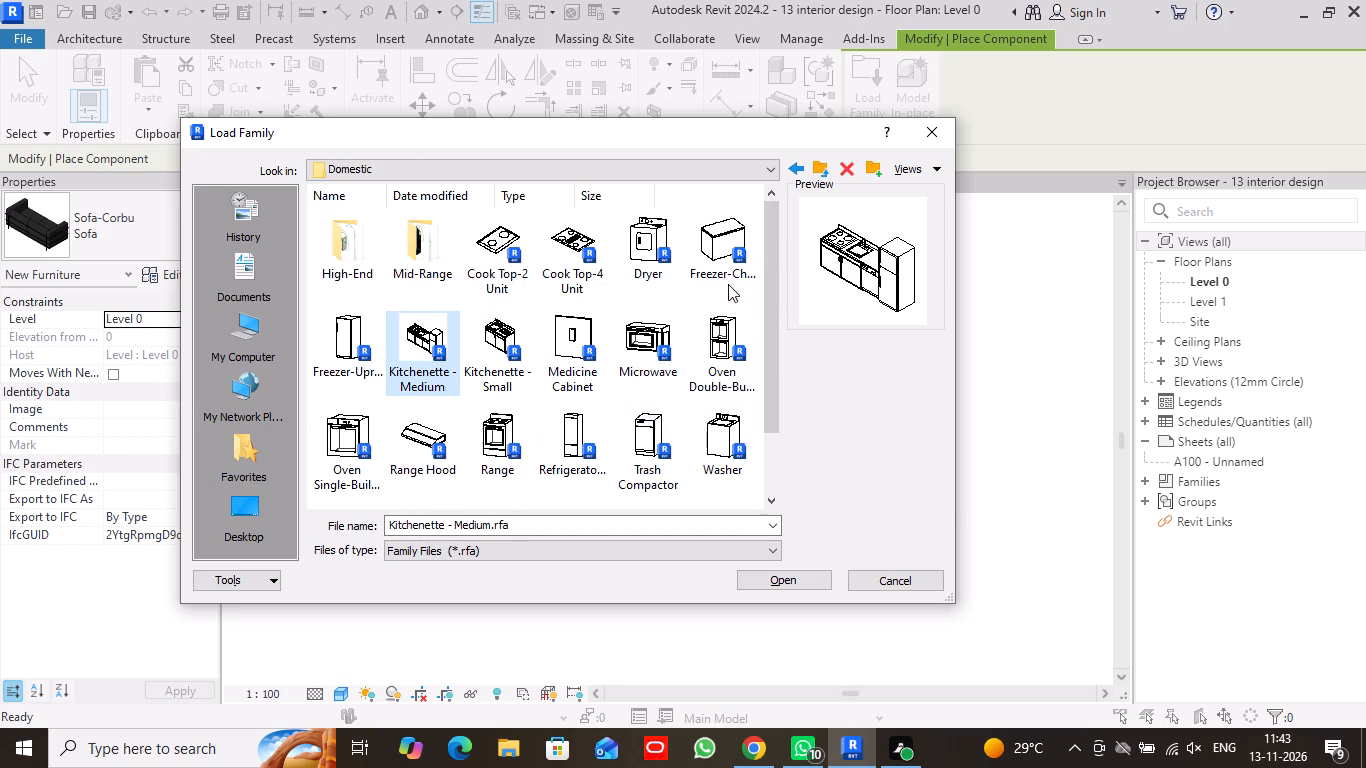
left_click(782, 578)
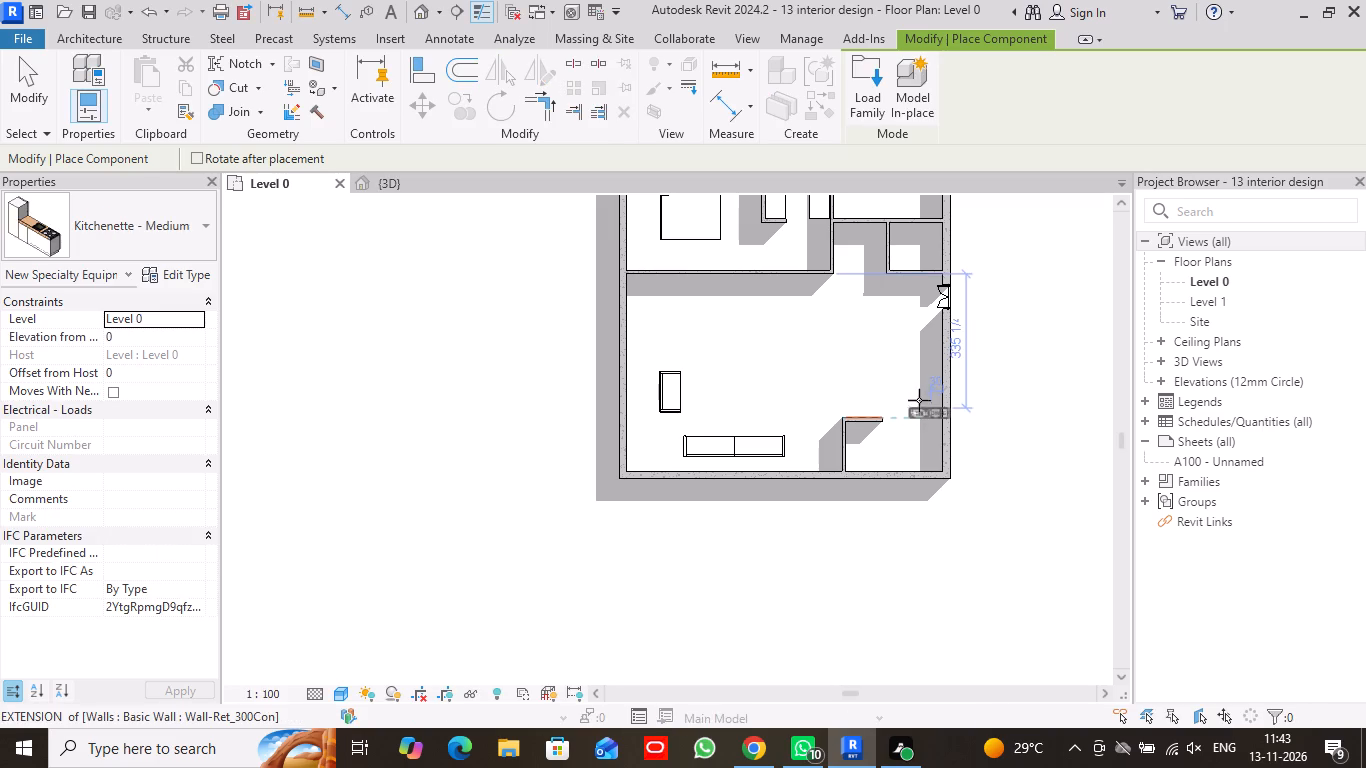
Place the kitchenette lengthwise about 6 inches inside the right exterior wall, cooktop end aligned with the short partition's upper face and refrigerator toward the bottom corner.
key("space")
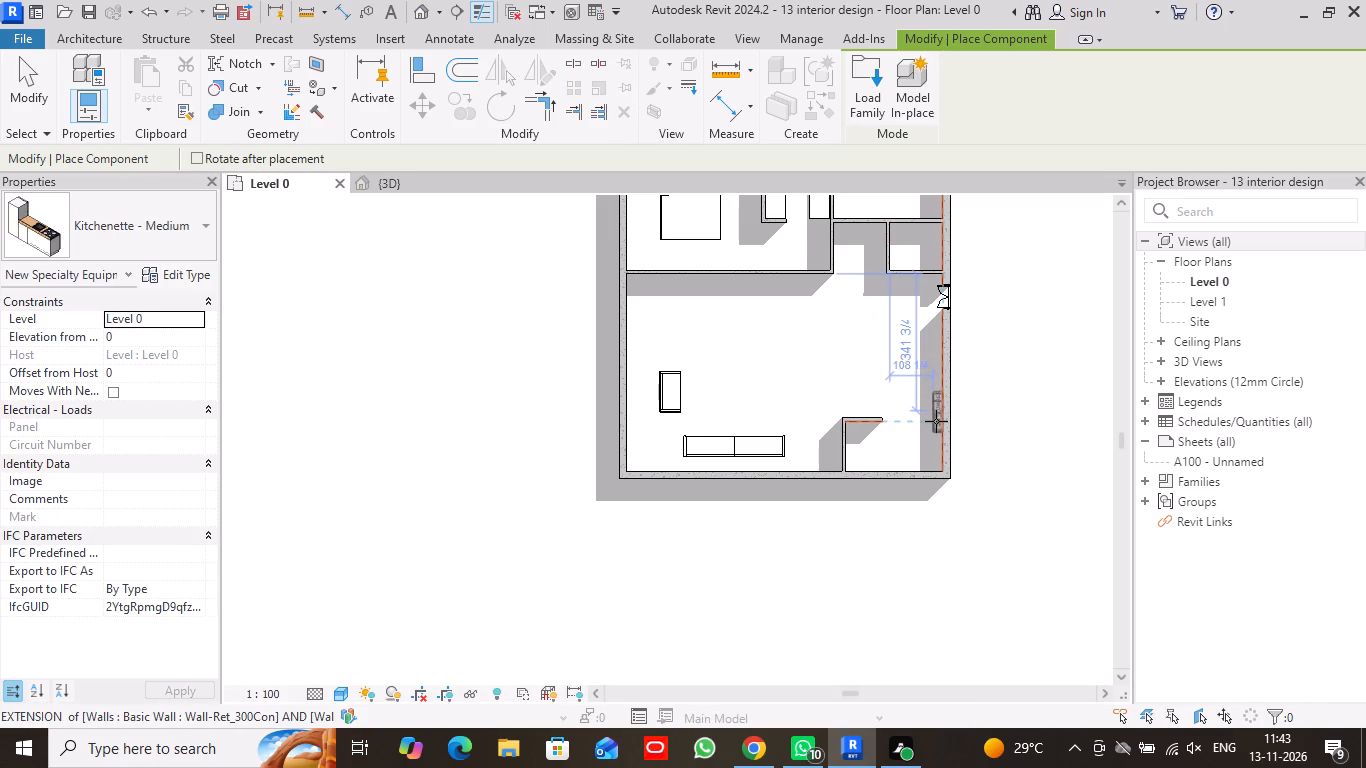
scroll(936, 421, "up", 11)
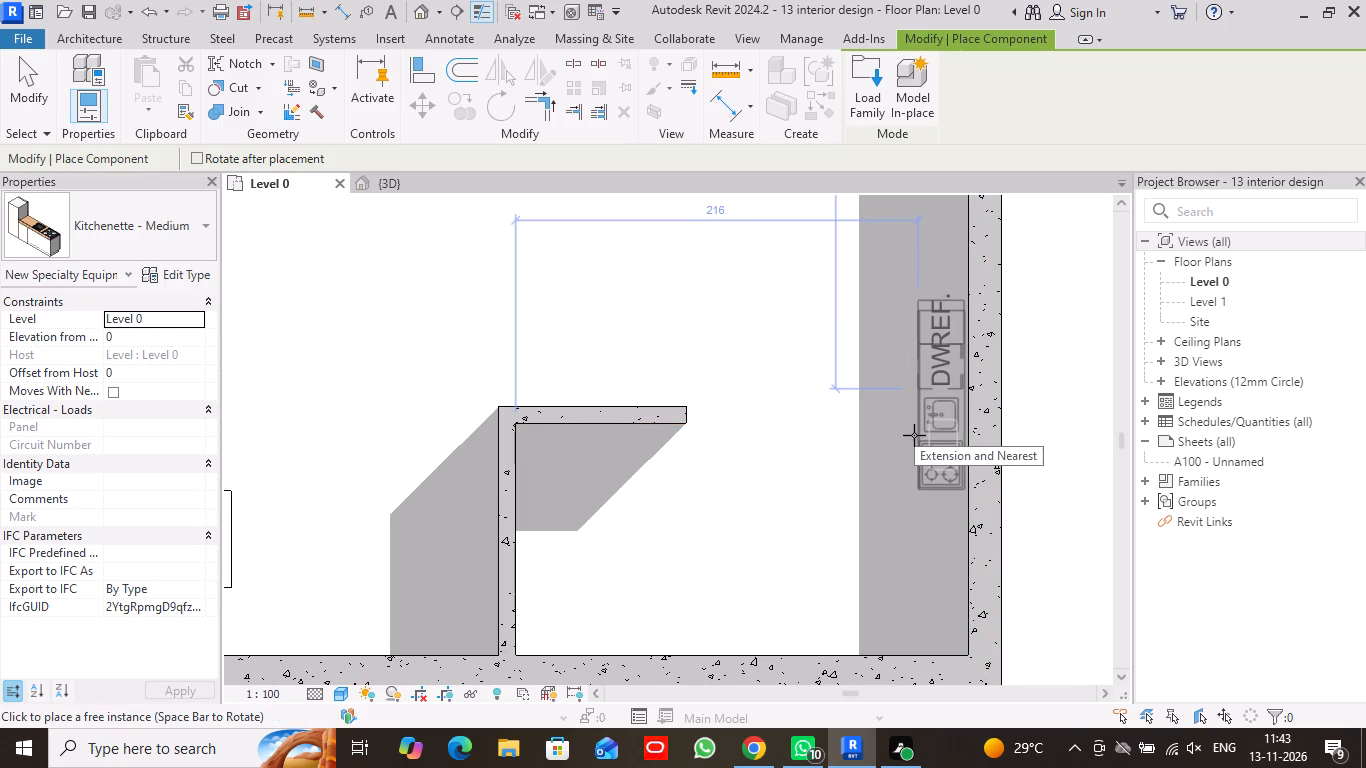
key("space")
key("space")
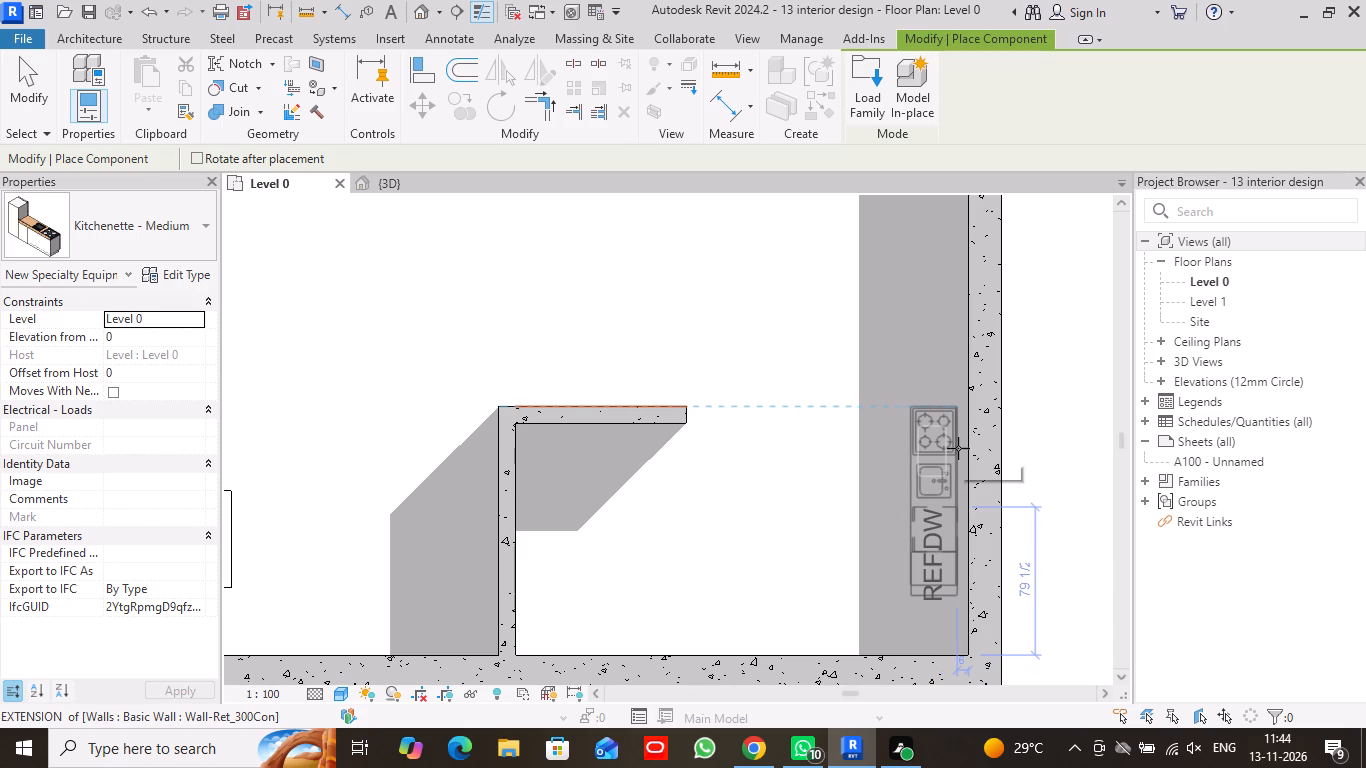
left_click(958, 448)
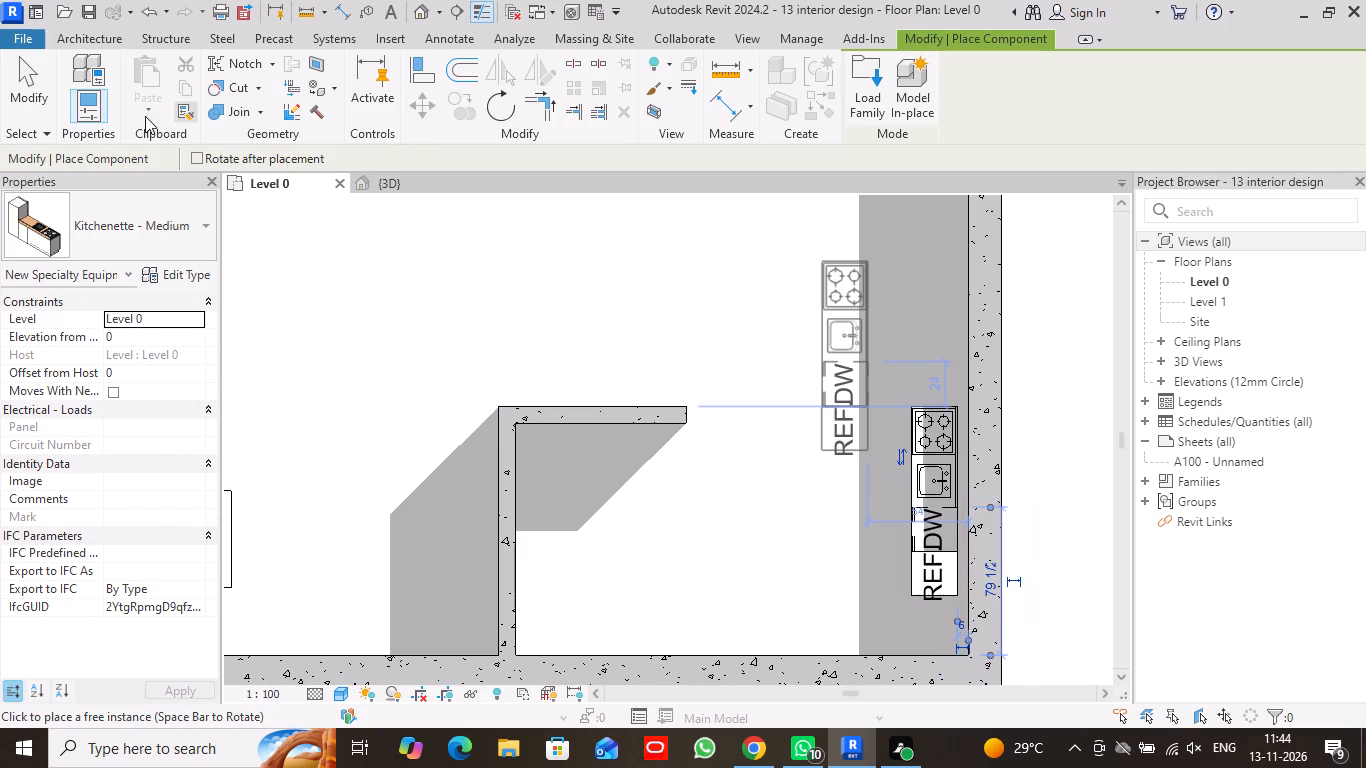
left_click(9, 80)
Set the placed kitchenette's type dimensions to a Cabinet Width of 100 and a Counter Length of 200 inches.
scroll(921, 543, "up", 4)
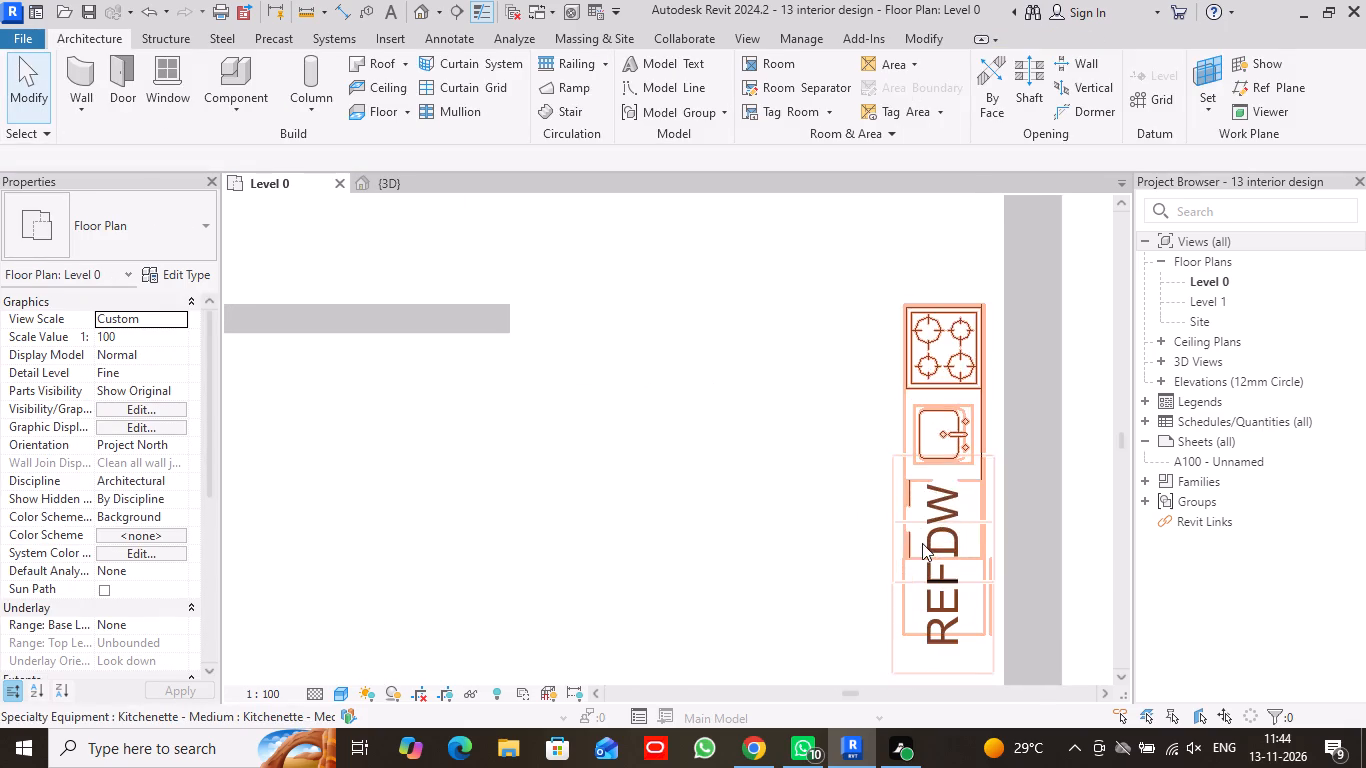
left_click(953, 372)
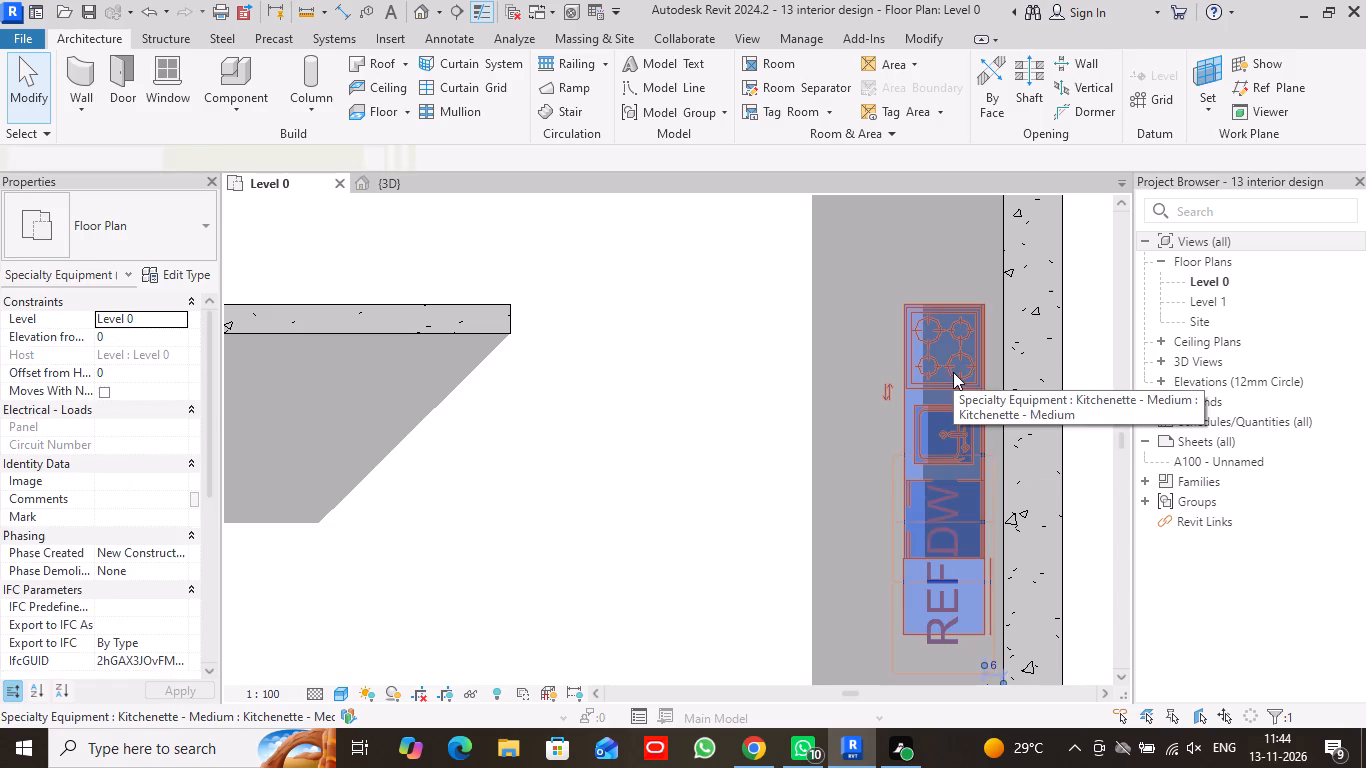
left_click(173, 269)
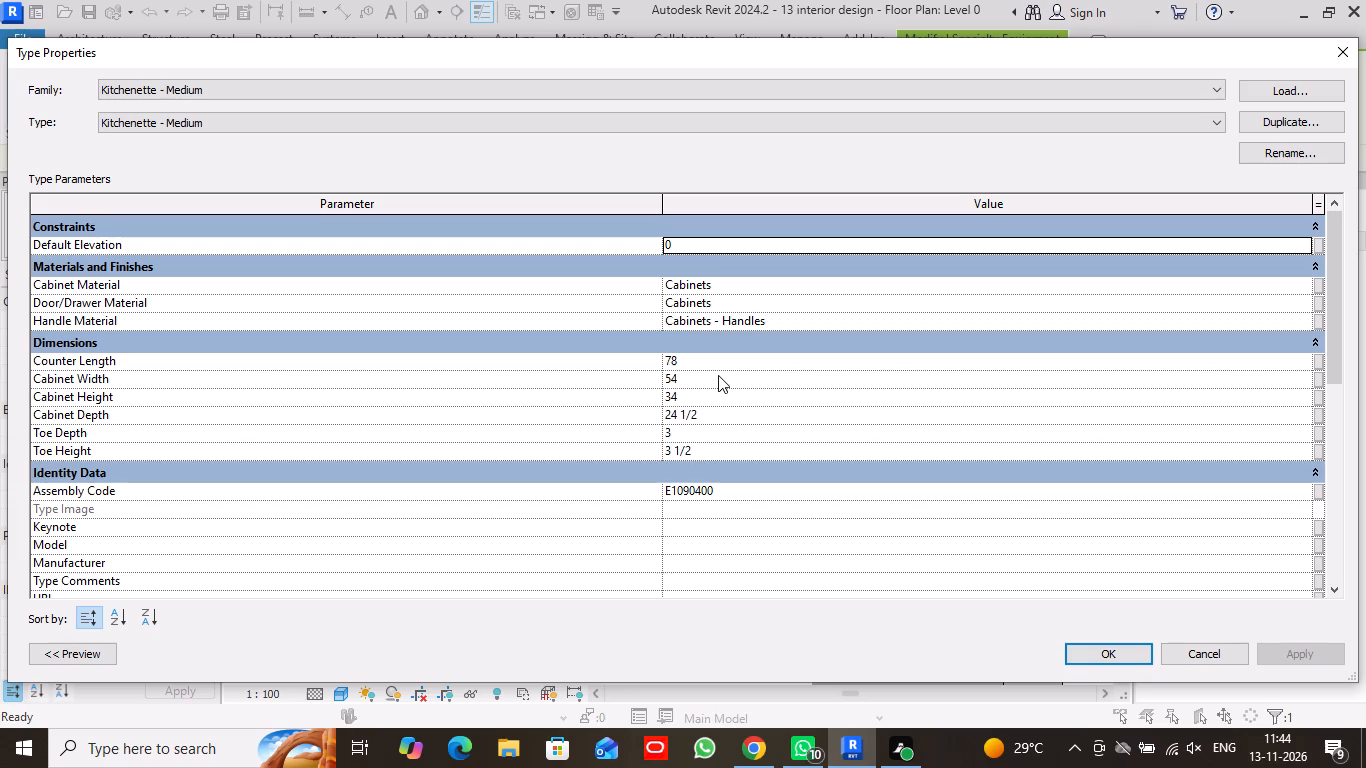
left_click(707, 378)
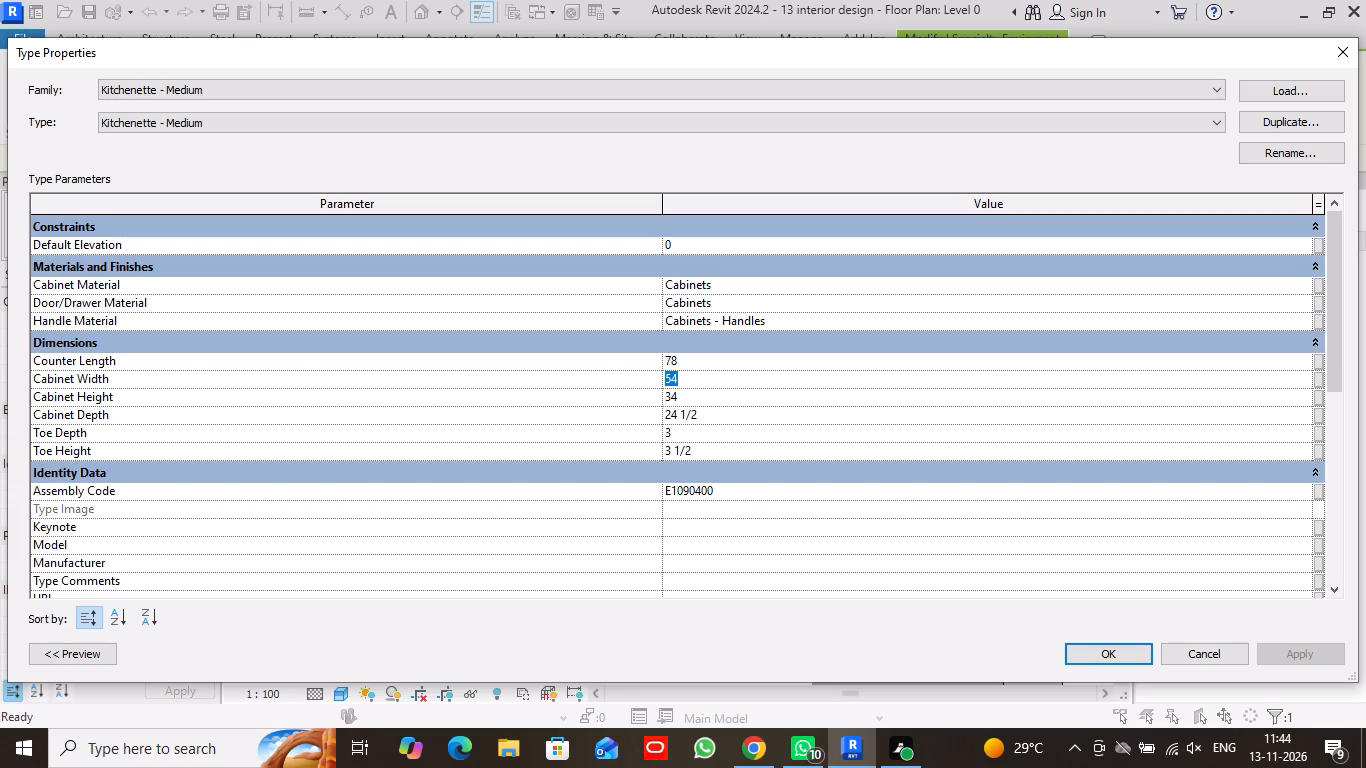
type("100")
key("Return")
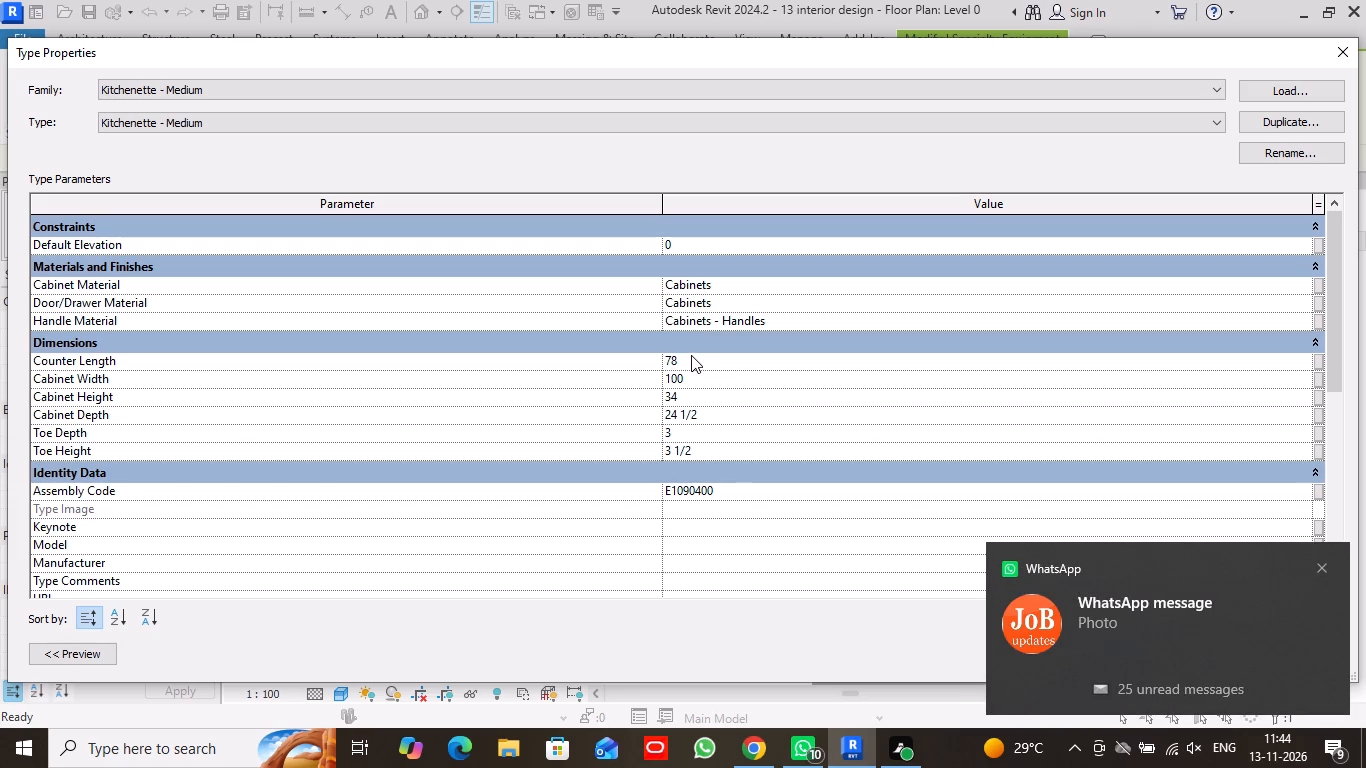
left_click(691, 357)
type("200")
key("Return")
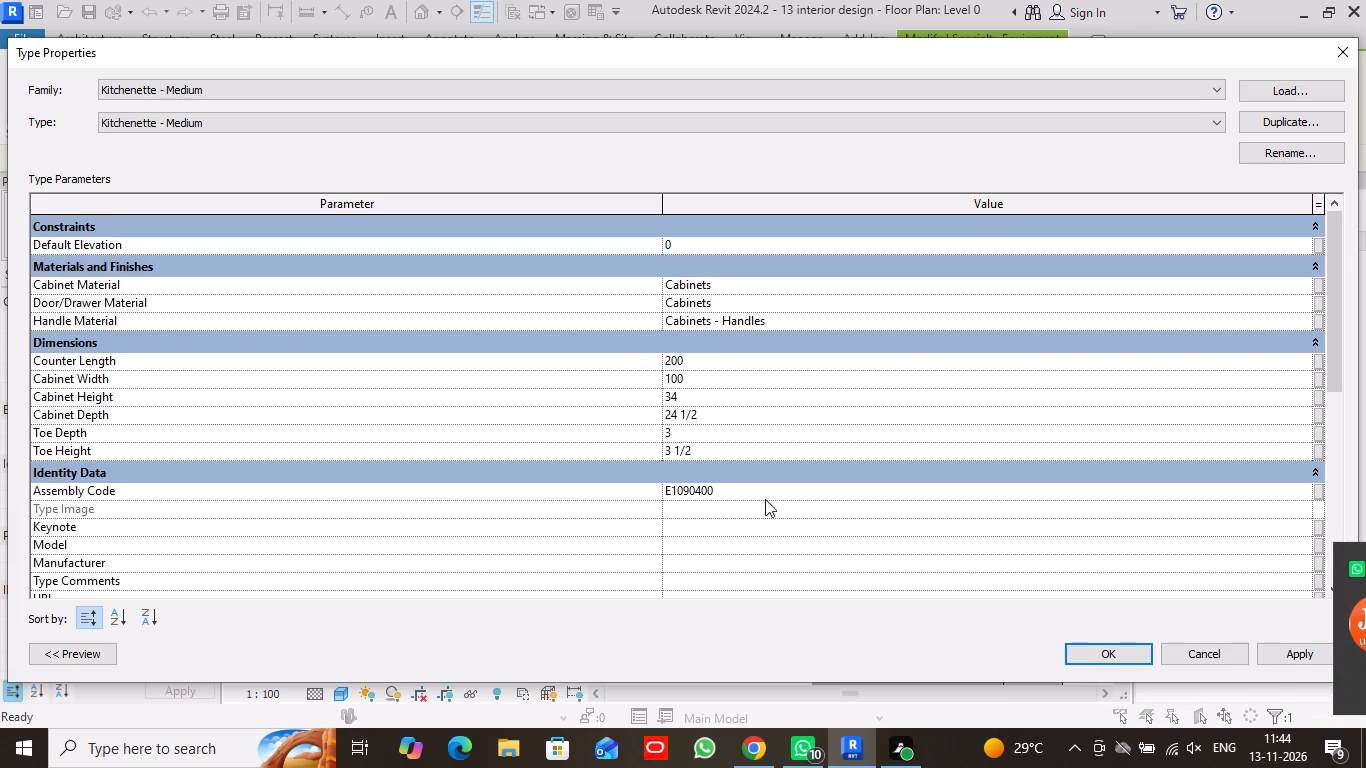
left_click(1102, 659)
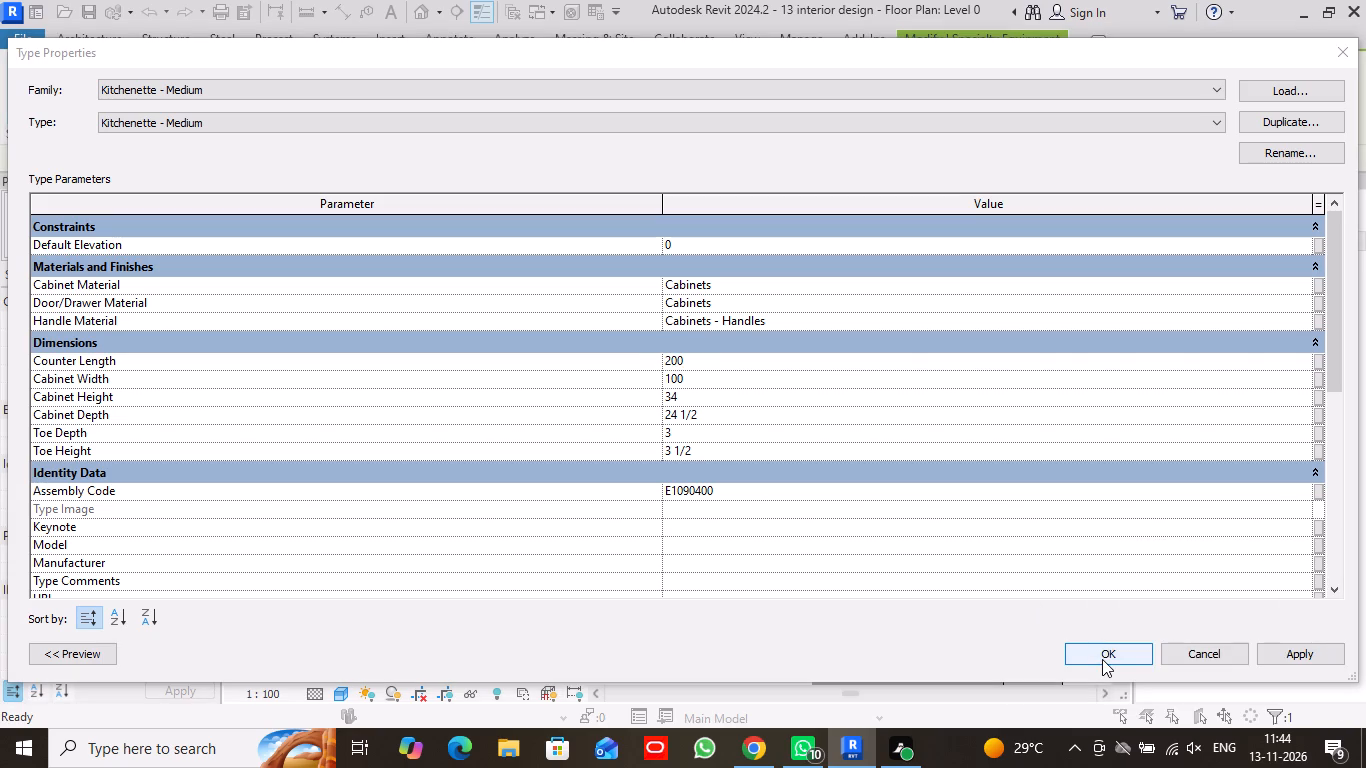
left_click(1100, 649)
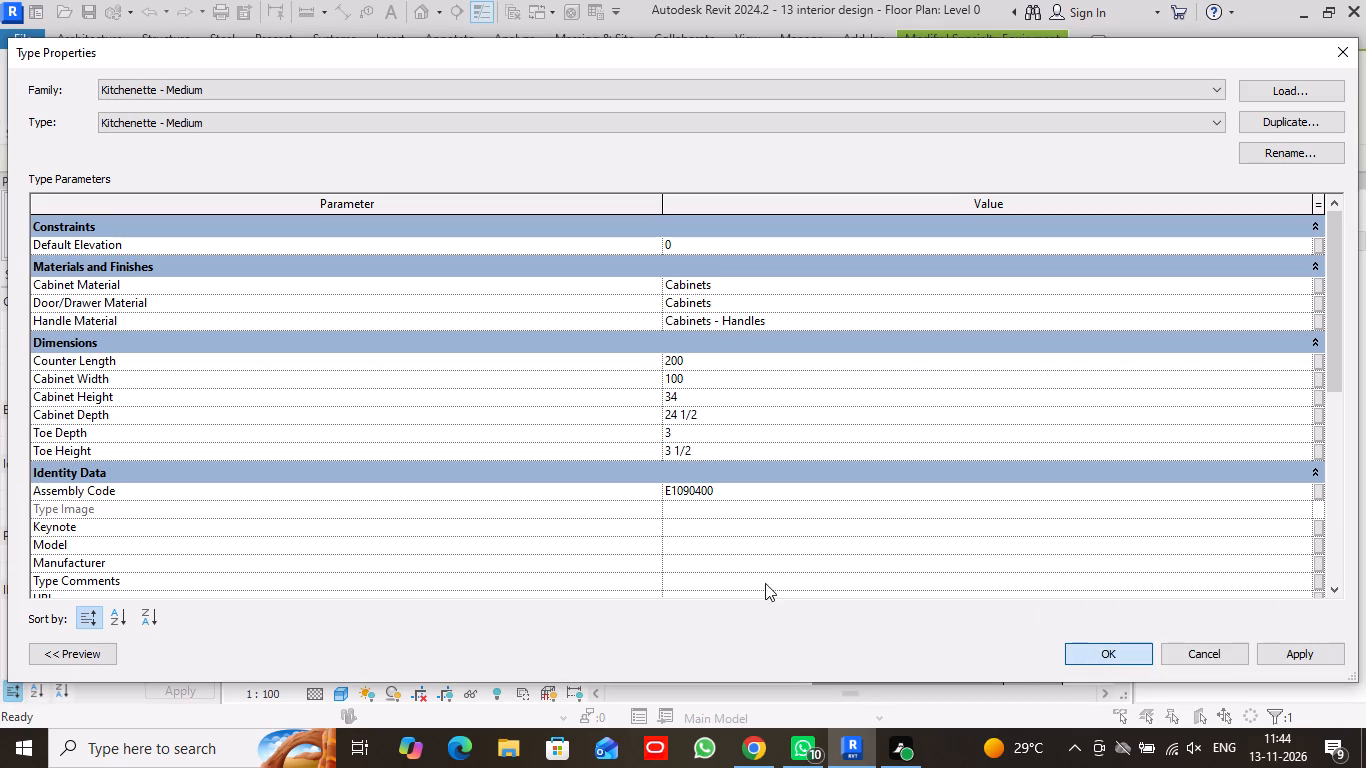
scroll(1070, 635, "down", 3)
middle_click_drag(922, 628, 856, 373)
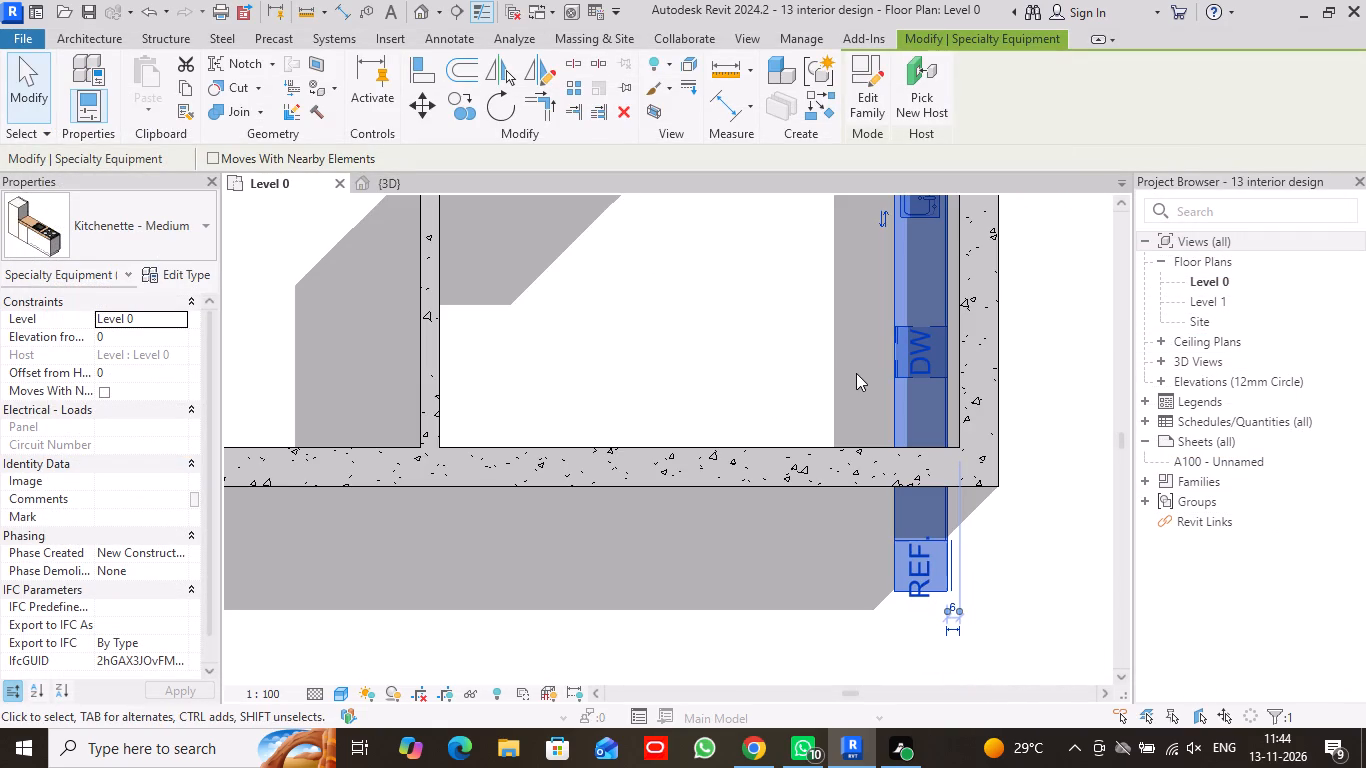
Move the kitchenette up along the right exterior wall until its refrigerator end sits at the bottom wall's inner face.
scroll(842, 335, "down", 1)
middle_click_drag(833, 304, 804, 510)
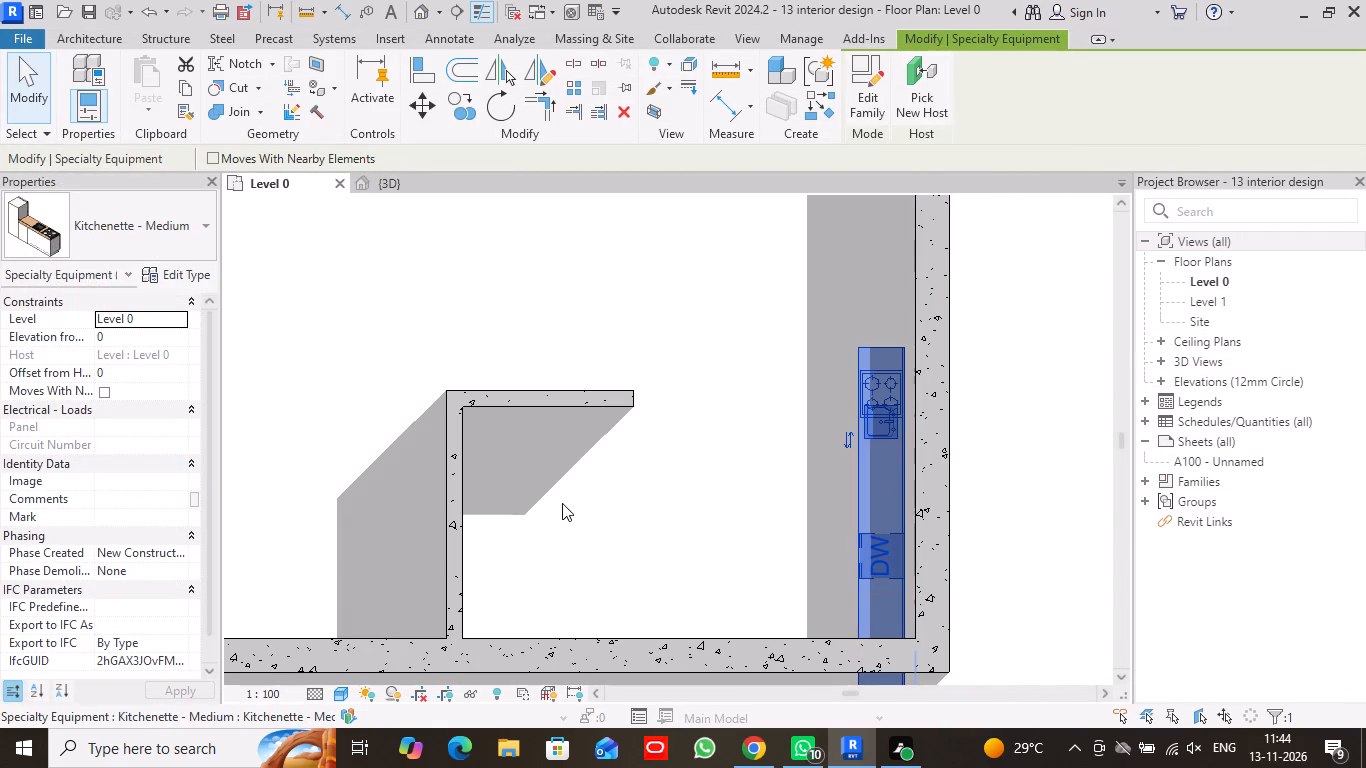
key("Up")
key("Up")
key("Up")
key("Up")
key("Up")
key("Up")
key("Up")
key("Up")
key("Up")
key("Up")
key("Up")
key("Up")
key("Up")
key("Up")
key("Up")
key("Up")
key("Up")
key("Up")
key("Up")
key("Up")
key("Up")
key("Up")
key("Up")
key("Up")
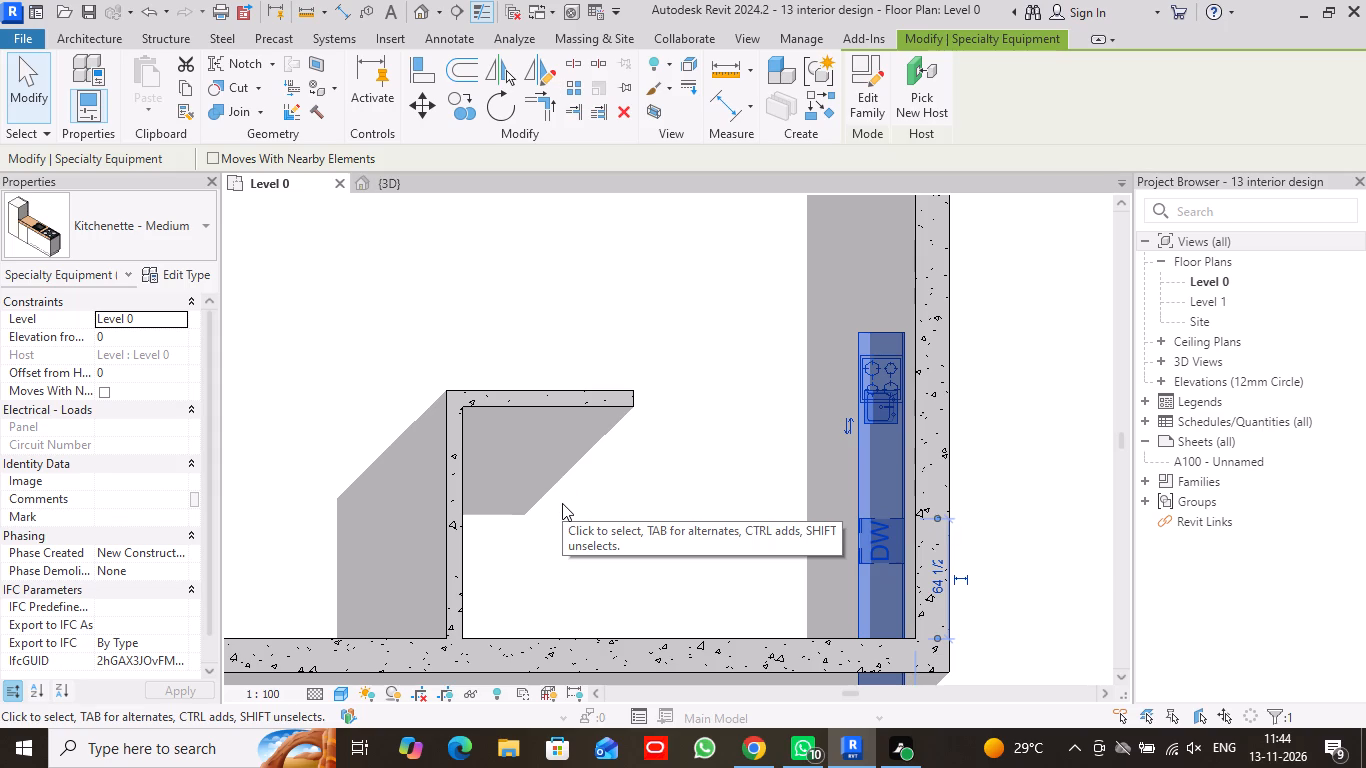
key("Up")
key("Up")
key("Up")
key("Up")
key("Up")
key("Up")
key("Up")
key("Up")
key("Up")
key("Up")
key("Up")
key("Up")
key("Up")
key("Up")
key("Up")
key("Up")
key("Up")
key("Up")
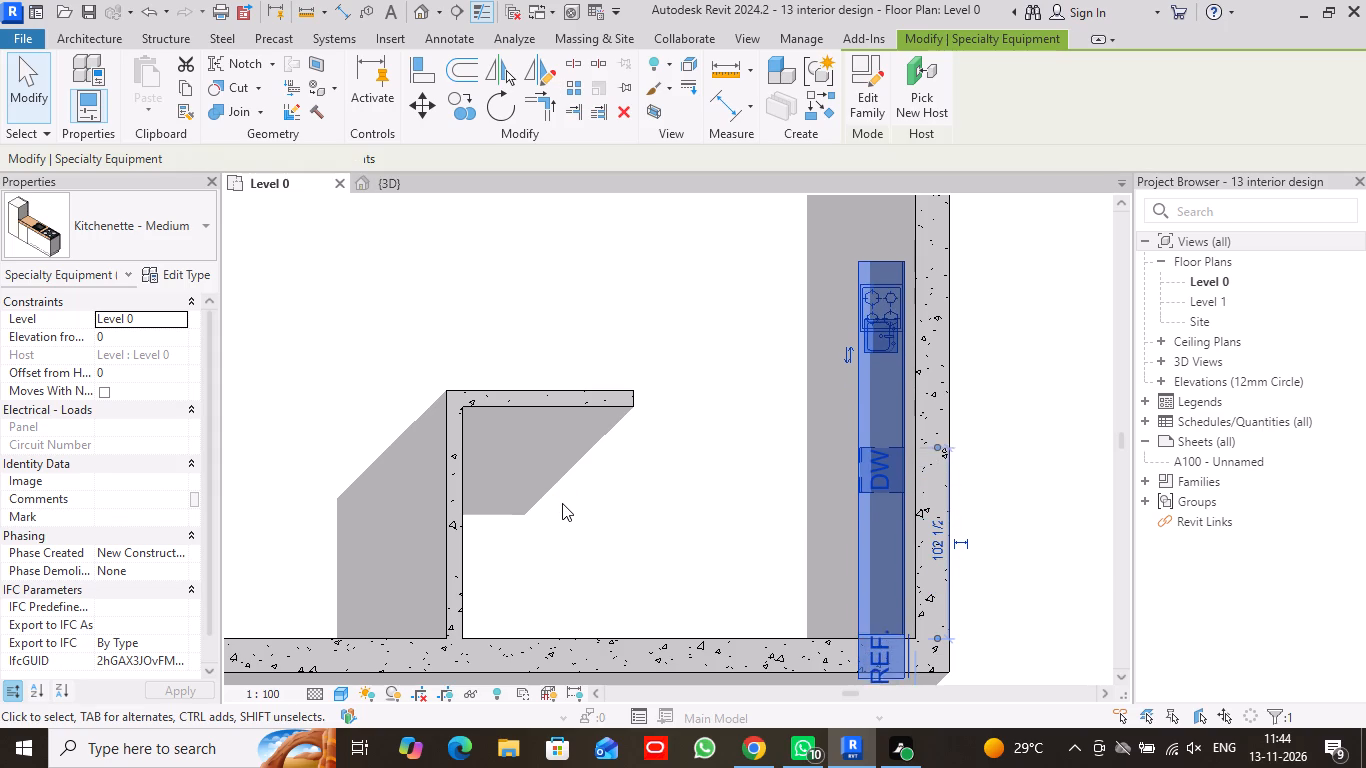
key("Up")
key("Up")
key("Up")
key("Up")
key("Up")
key("Up")
key("Up")
key("Up")
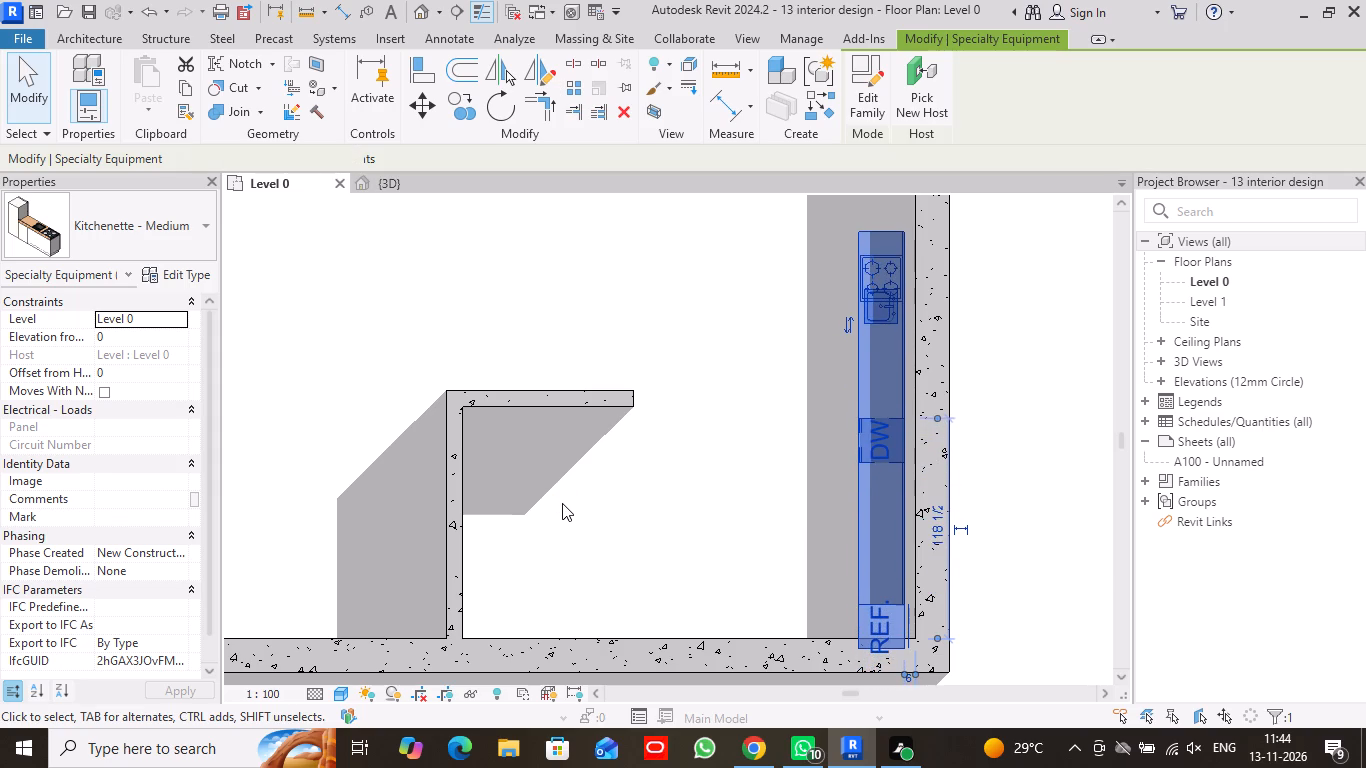
key("Up")
Shift the kitchenette flush against the right exterior wall's inner face, fitting its refrigerator end into the bottom corner.
key("Right")
key("Right")
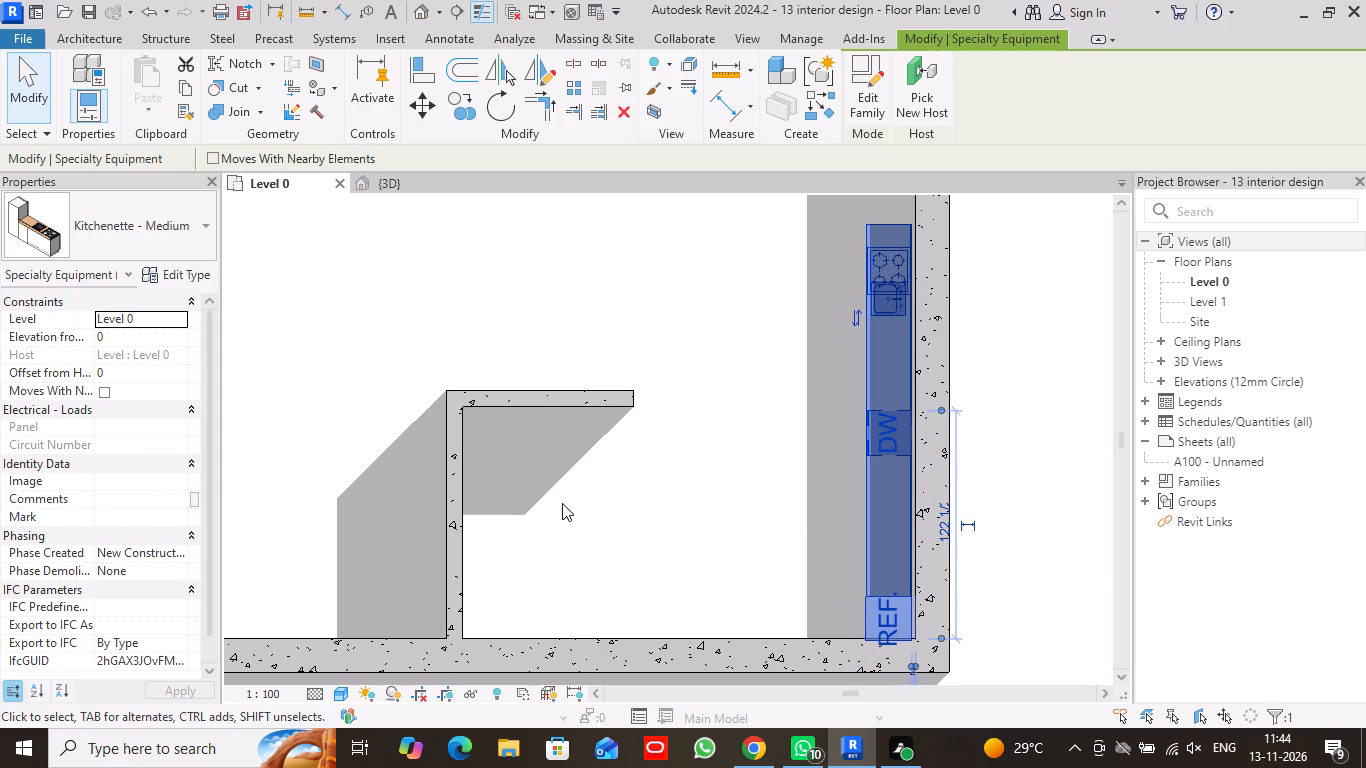
key("Up")
key("Up")
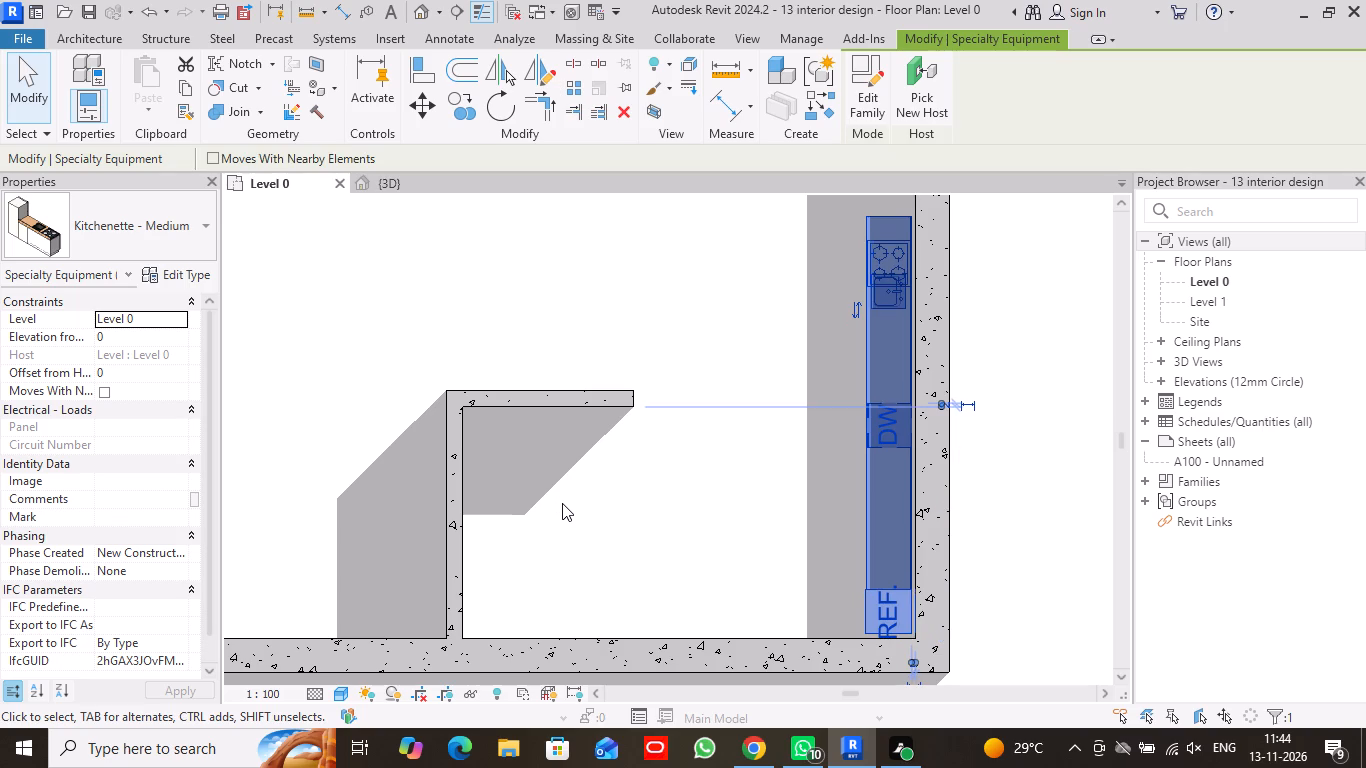
key("Right")
key("Down")
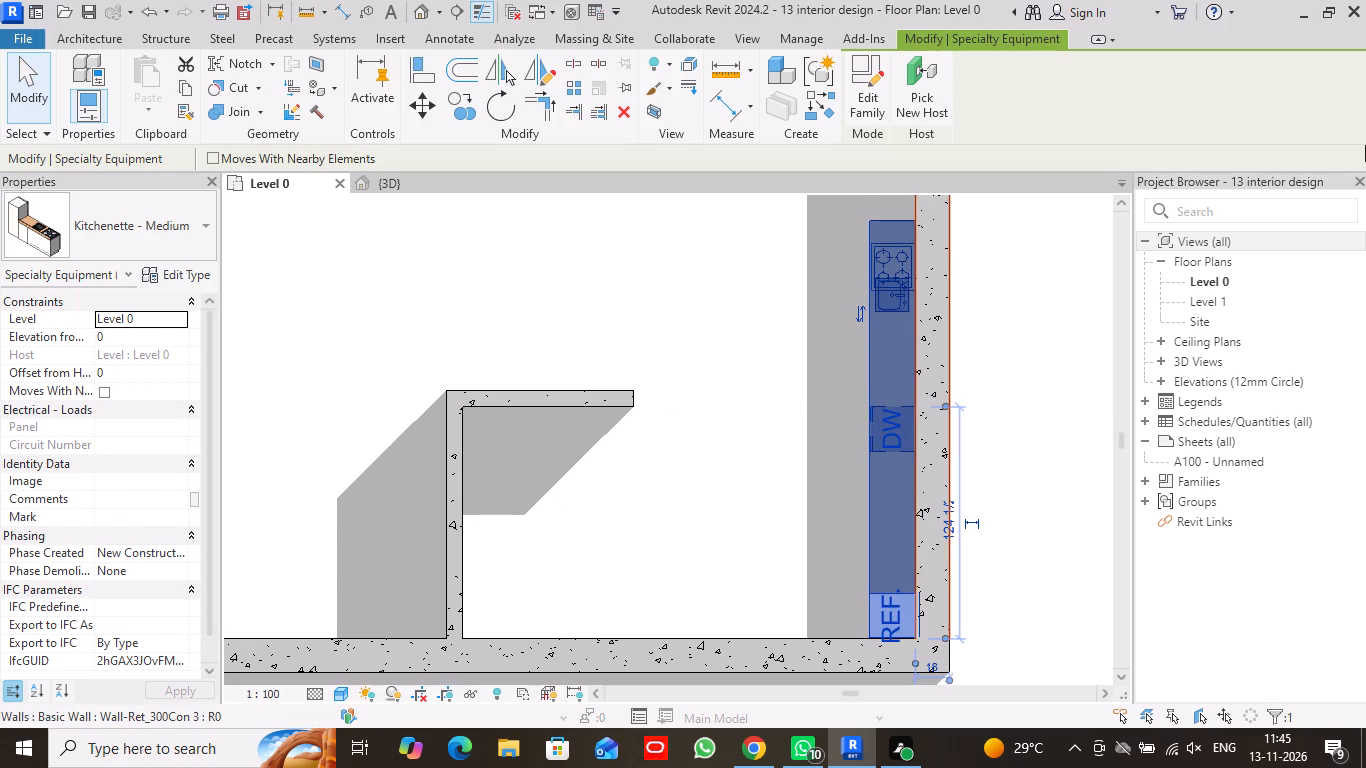
scroll(1223, 322, "down", 2)
scroll(755, 418, "down", 2)
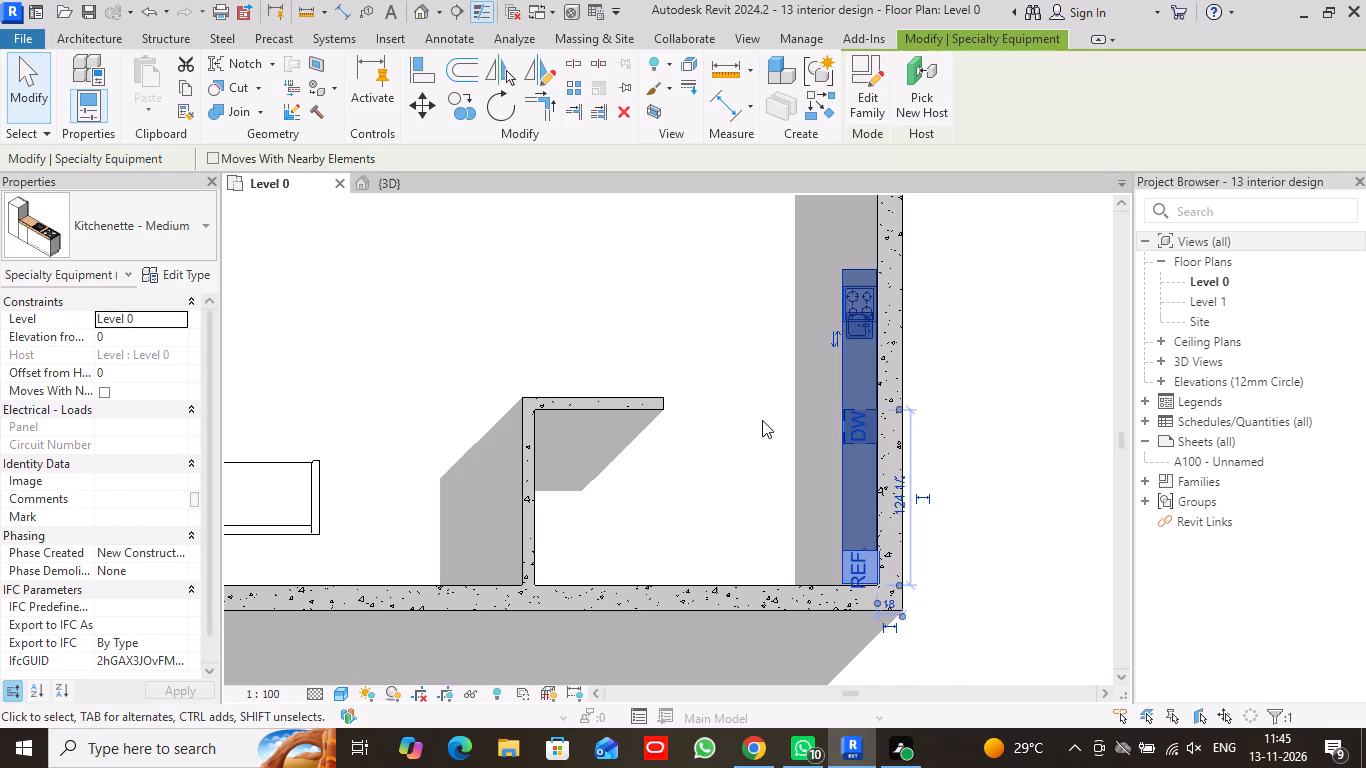
scroll(770, 419, "down", 1)
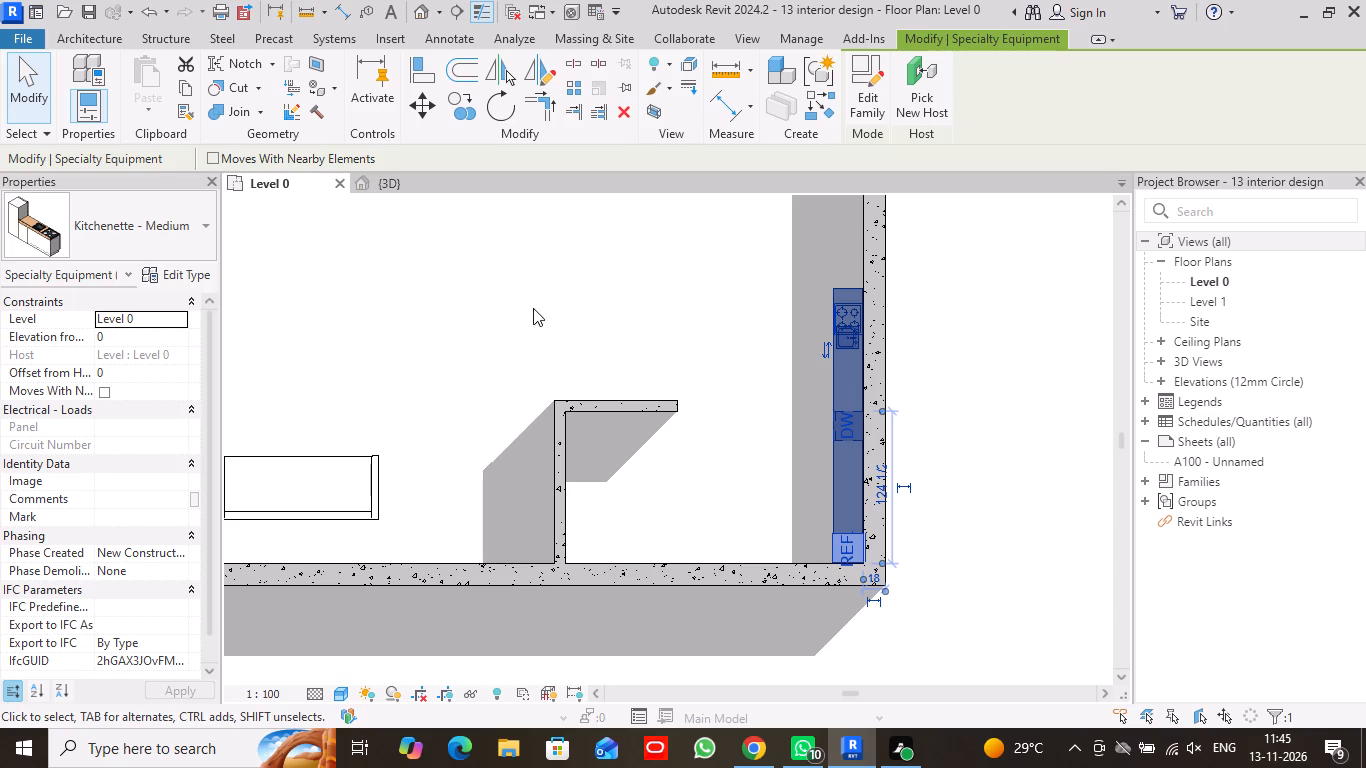
left_click(21, 91)
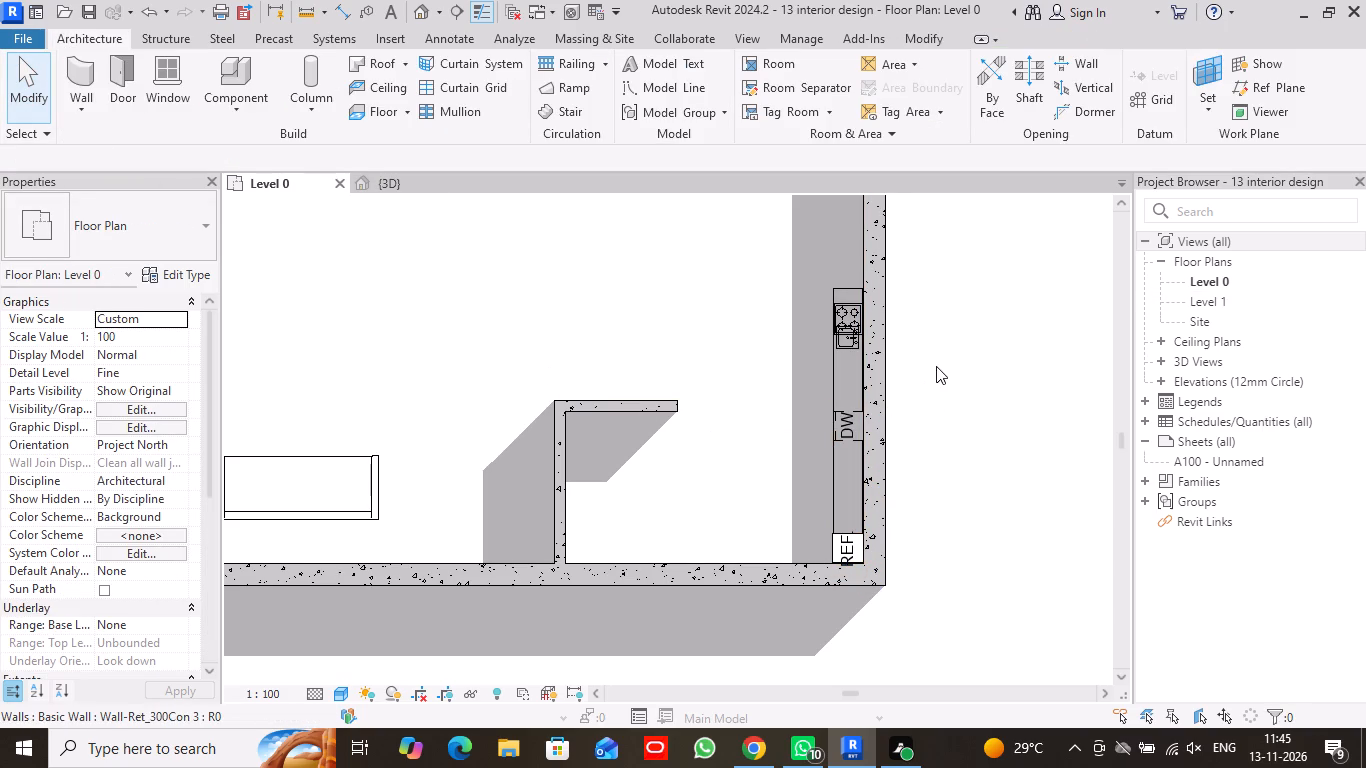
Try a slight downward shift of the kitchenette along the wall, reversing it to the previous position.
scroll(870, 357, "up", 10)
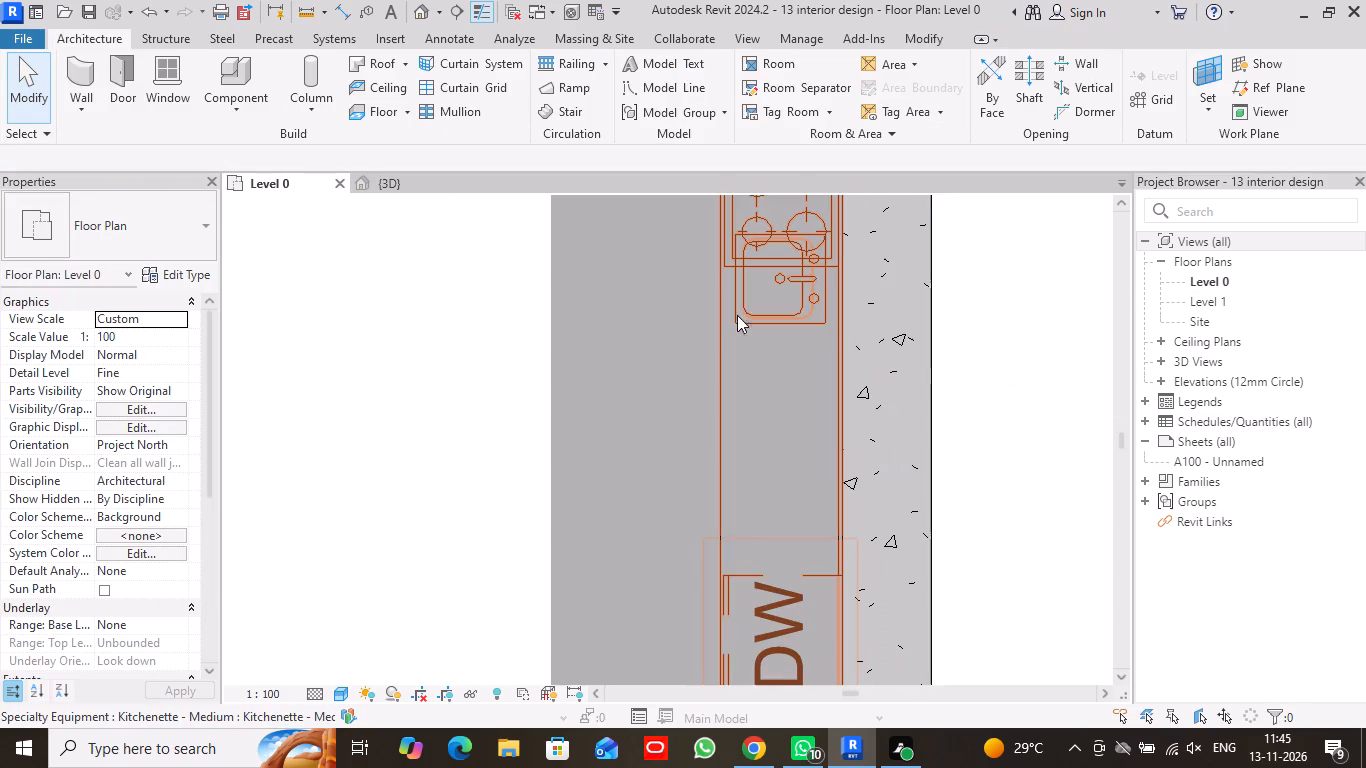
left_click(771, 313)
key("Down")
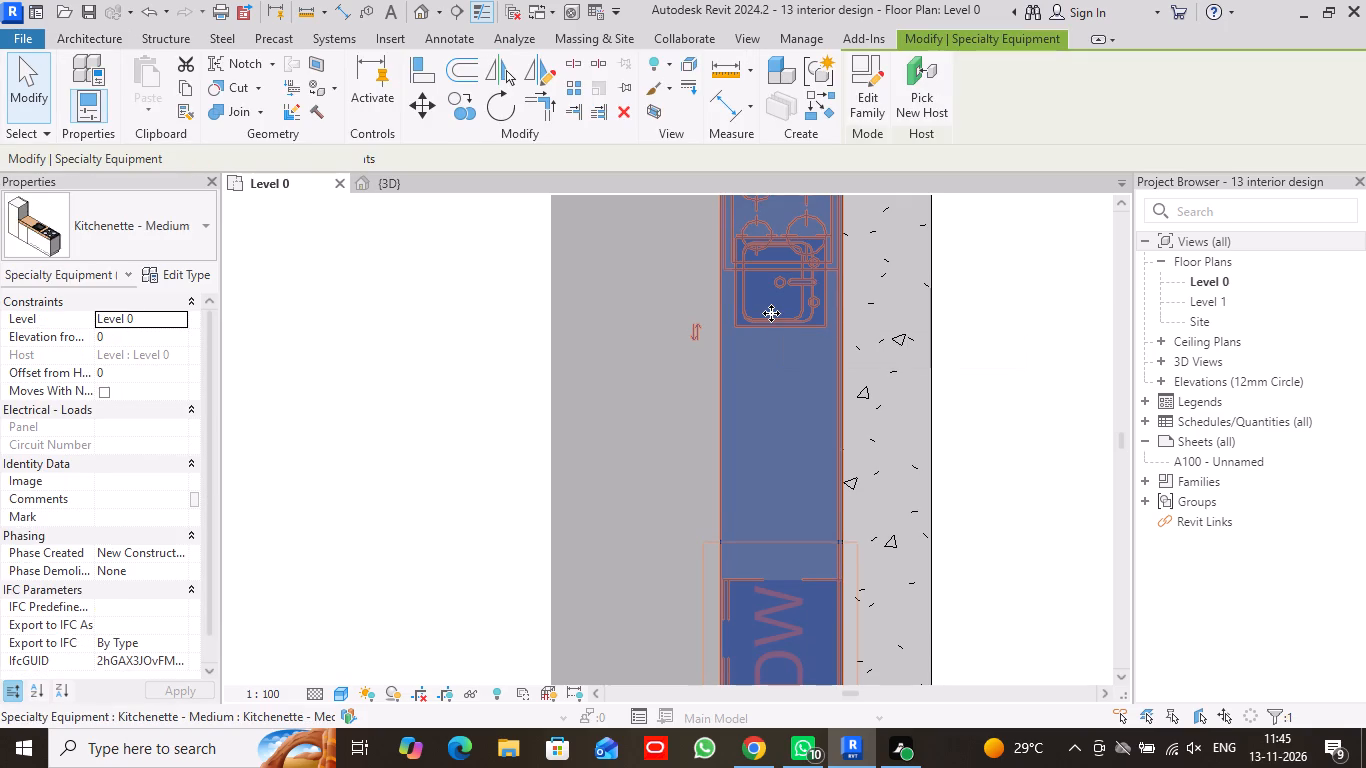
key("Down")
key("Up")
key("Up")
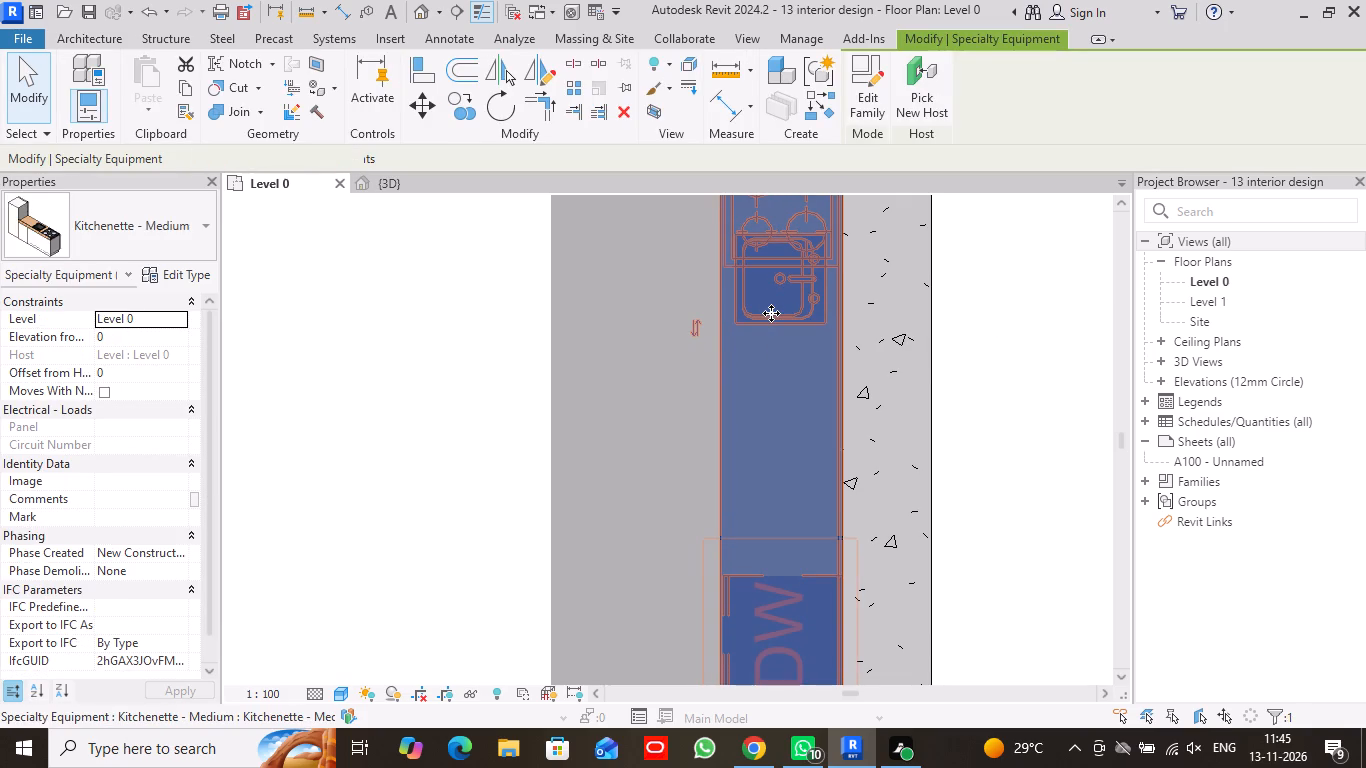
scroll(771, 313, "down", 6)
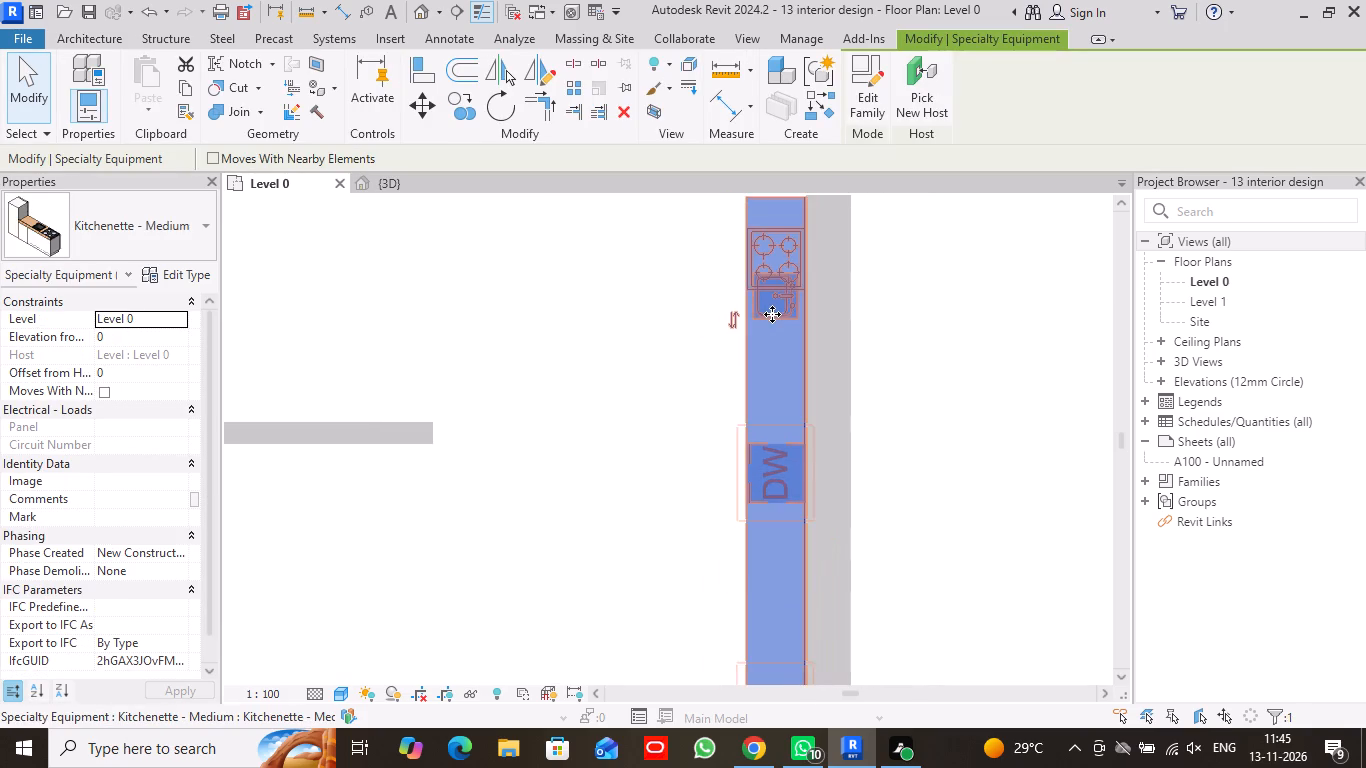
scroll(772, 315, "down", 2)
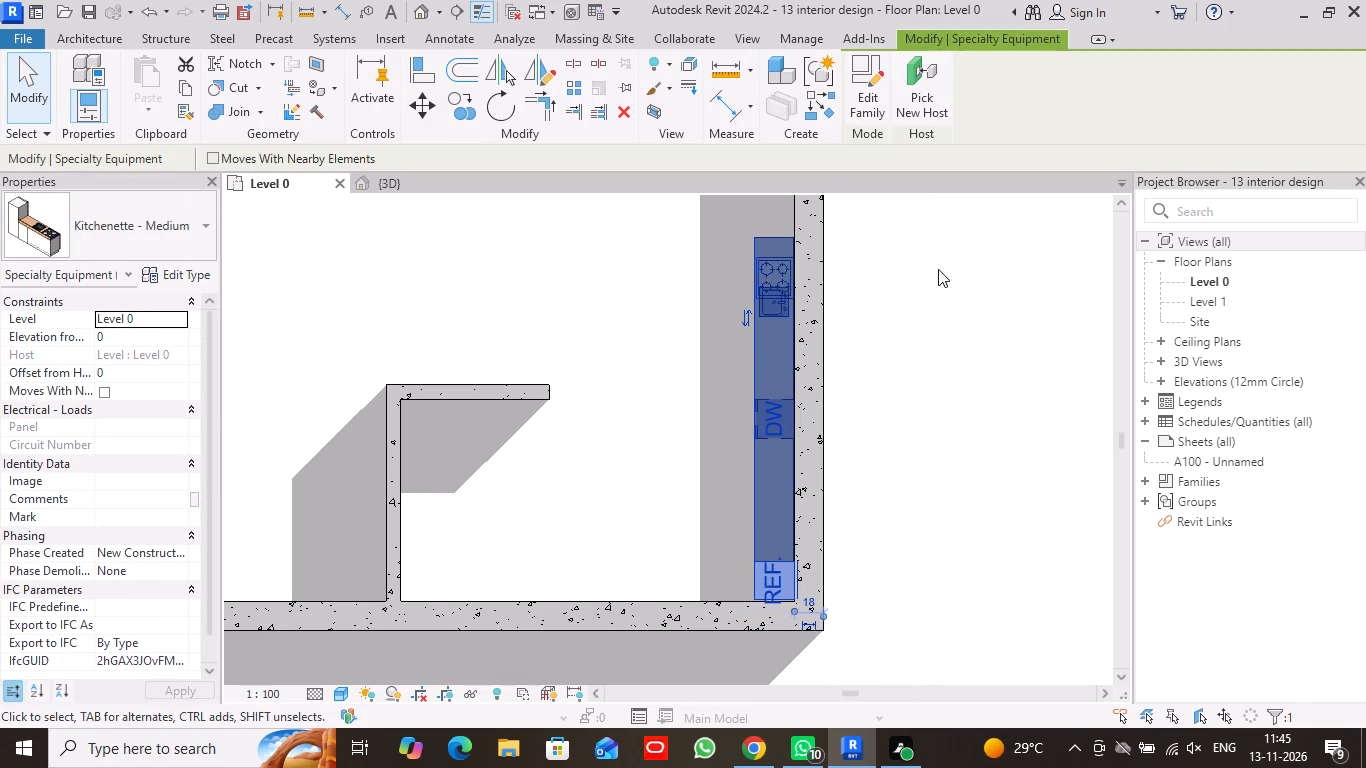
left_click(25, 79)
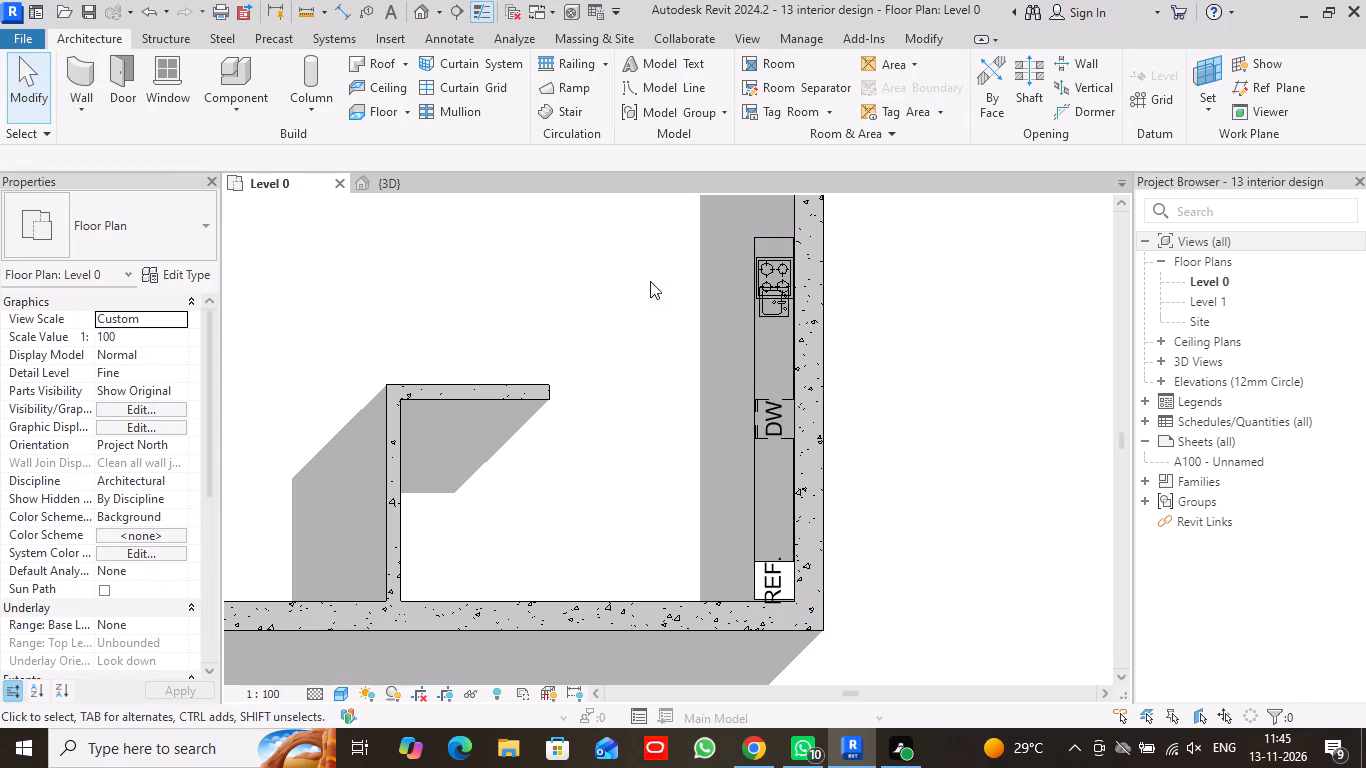
Examine the kitchenette's fit against the exterior wall and corner from above in the 3D view.
scroll(813, 322, "up", 5)
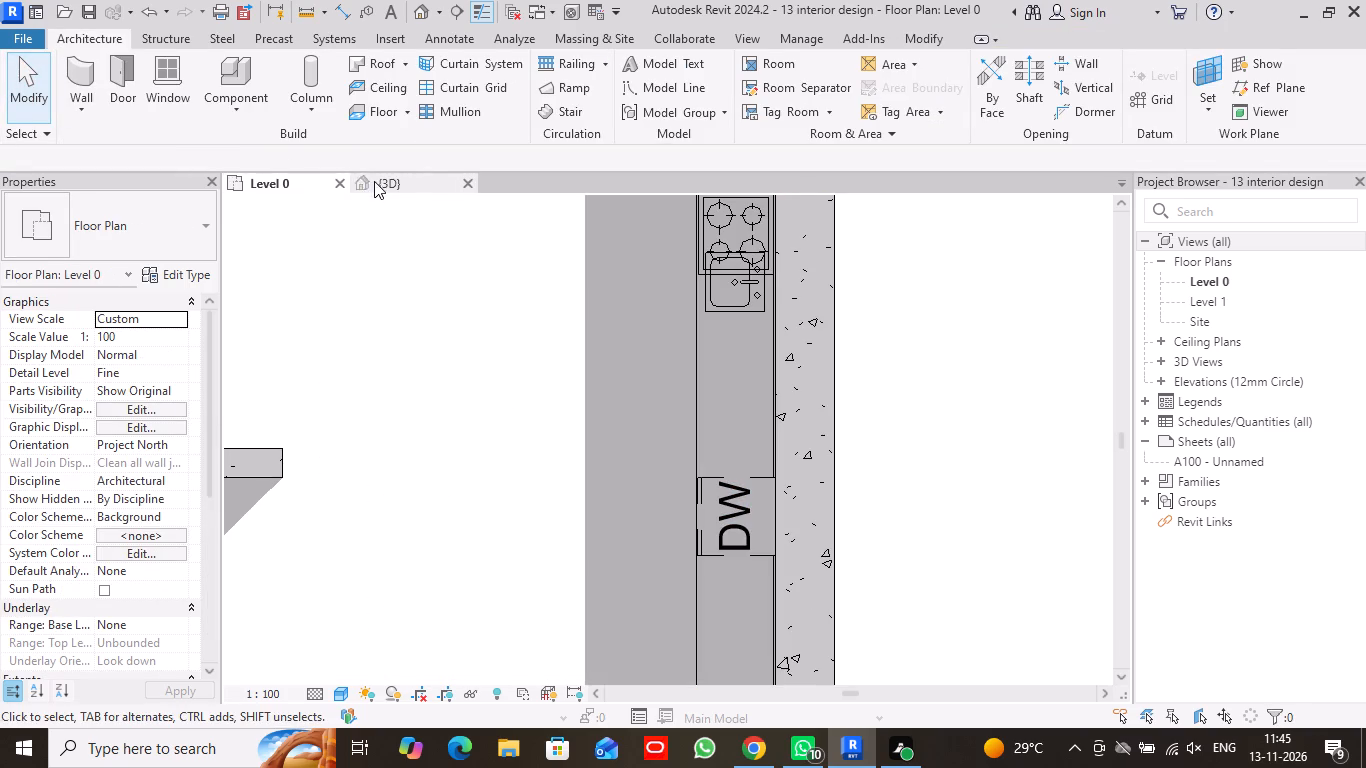
left_click(376, 180)
scroll(634, 360, "down", 6)
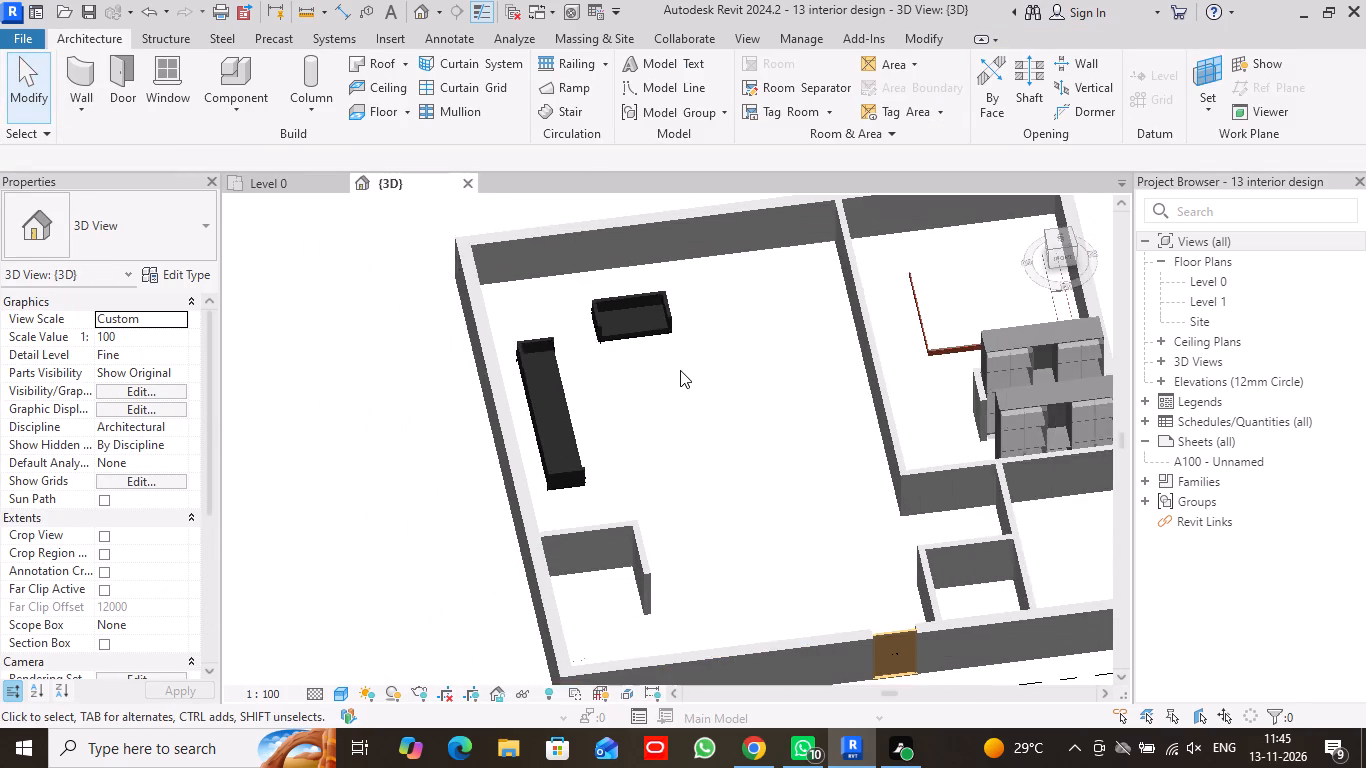
scroll(680, 370, "down", 2)
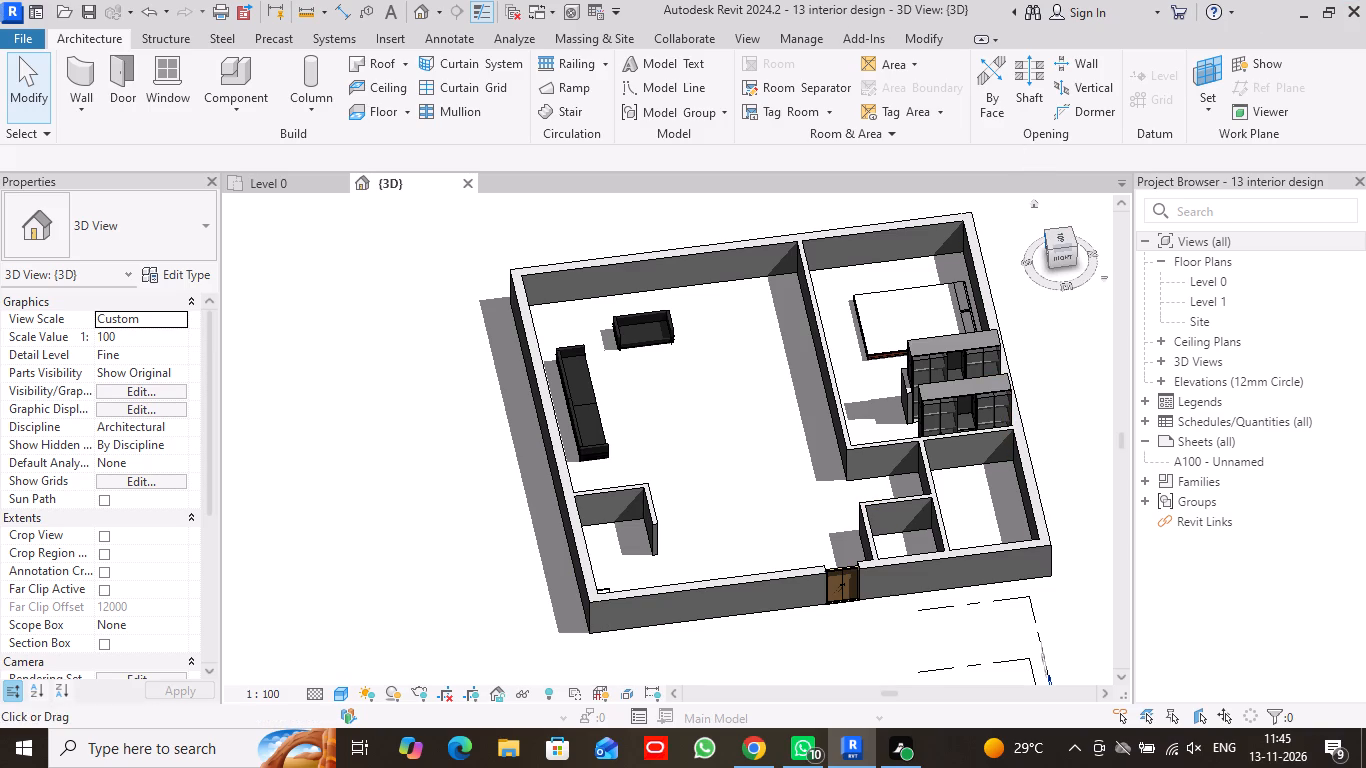
left_click_drag(1046, 231, 231, 267)
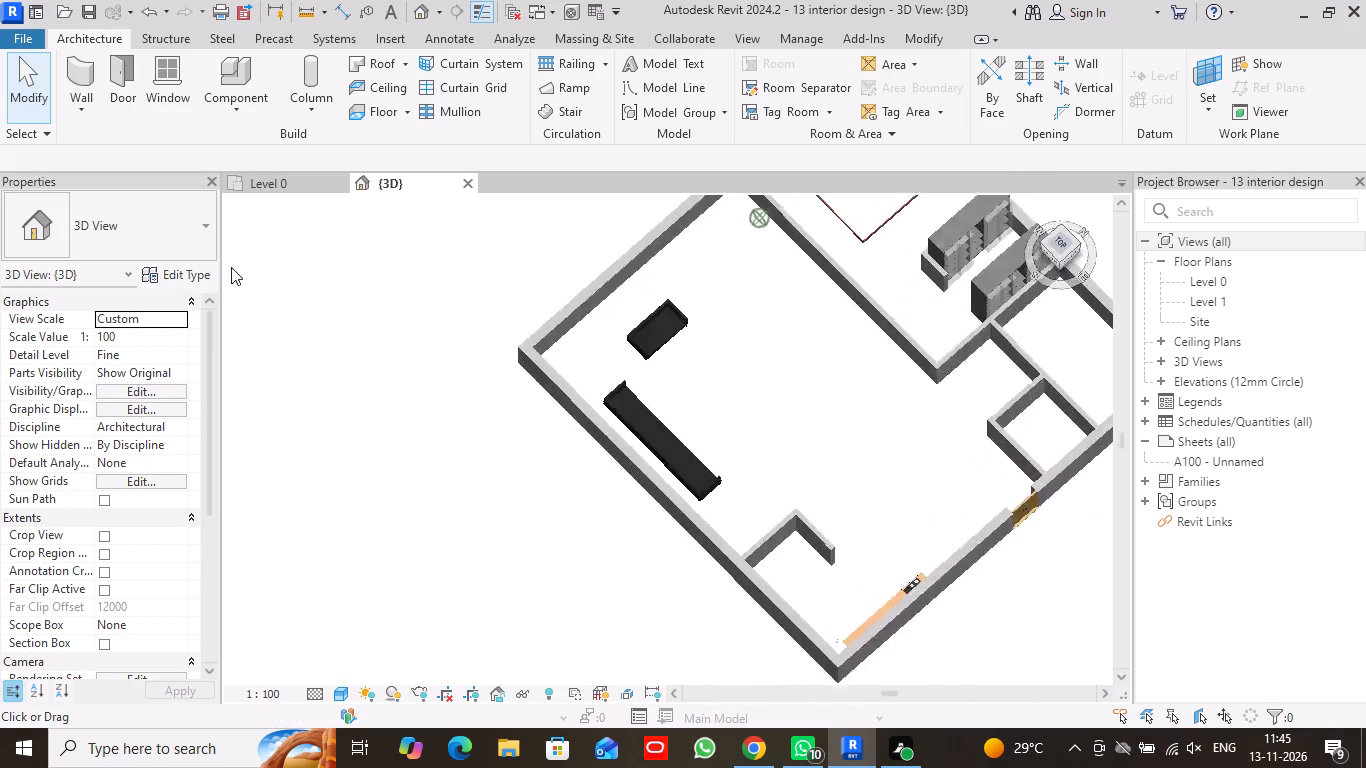
left_click_drag(231, 267, 431, 264)
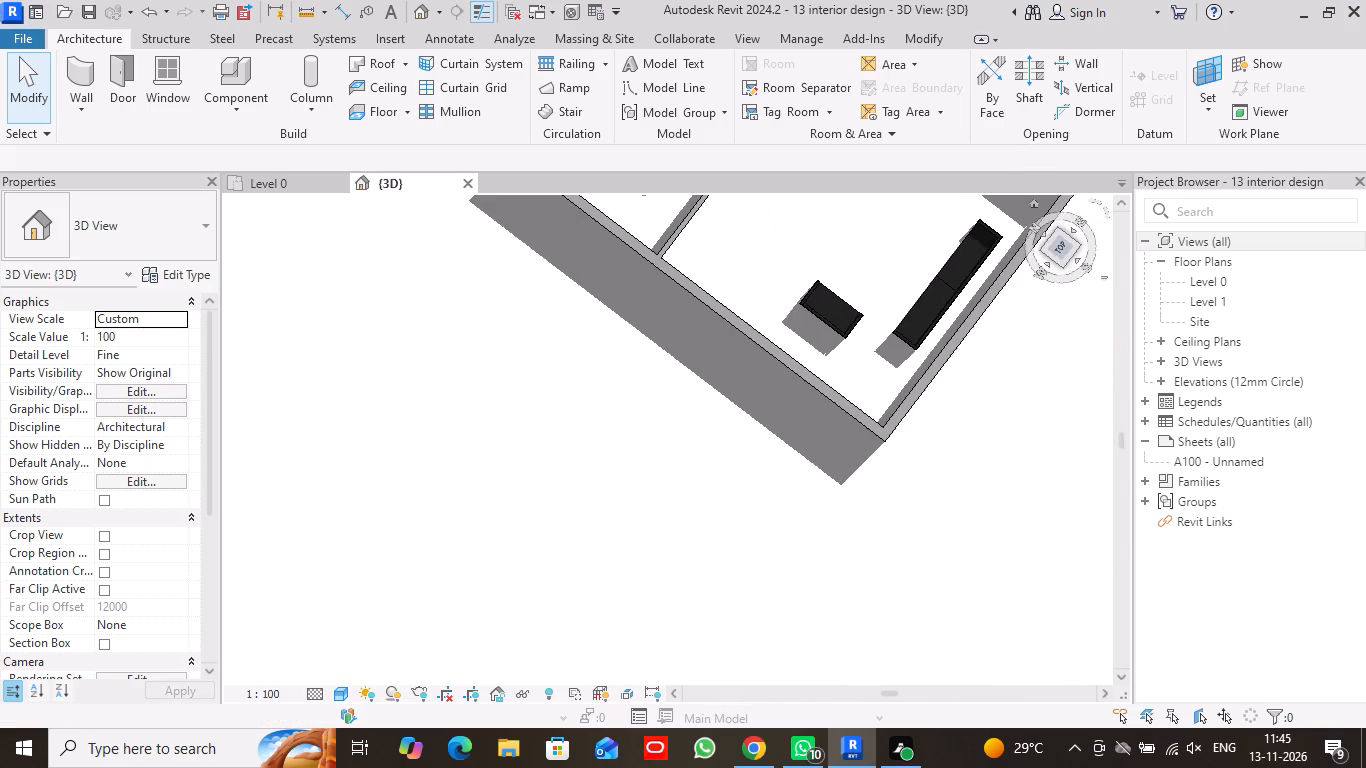
middle_click_drag(894, 243, 762, 357)
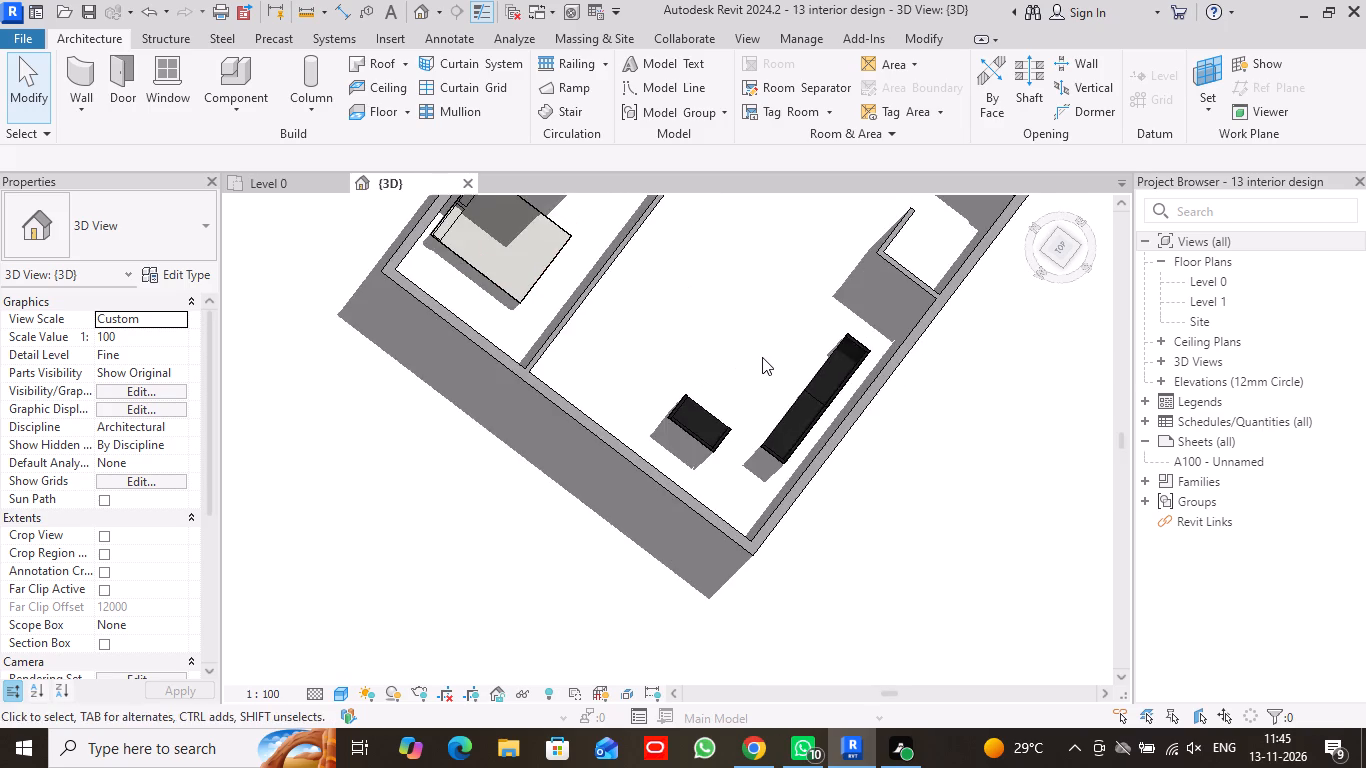
middle_click_drag(720, 425, 618, 609)
scroll(821, 372, "up", 3)
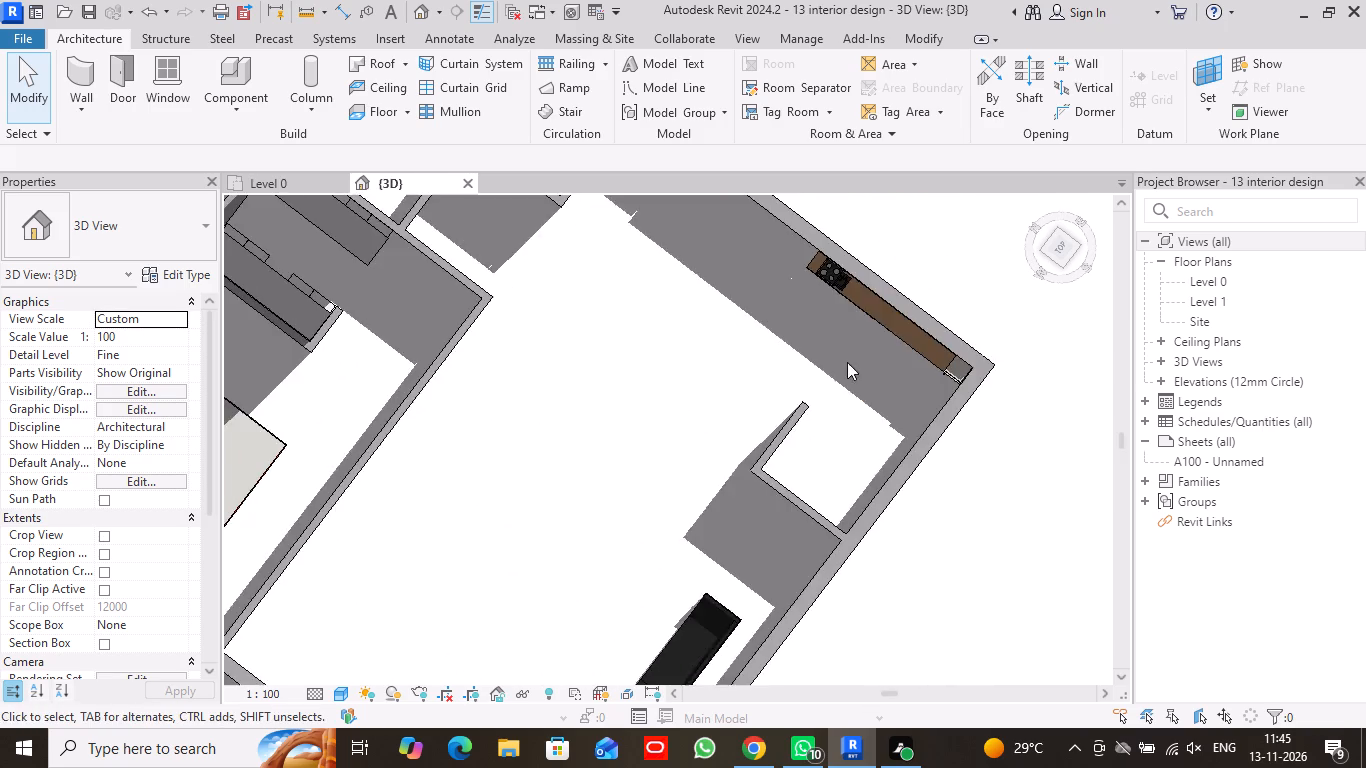
middle_click_drag(847, 362, 793, 414)
scroll(794, 414, "up", 5)
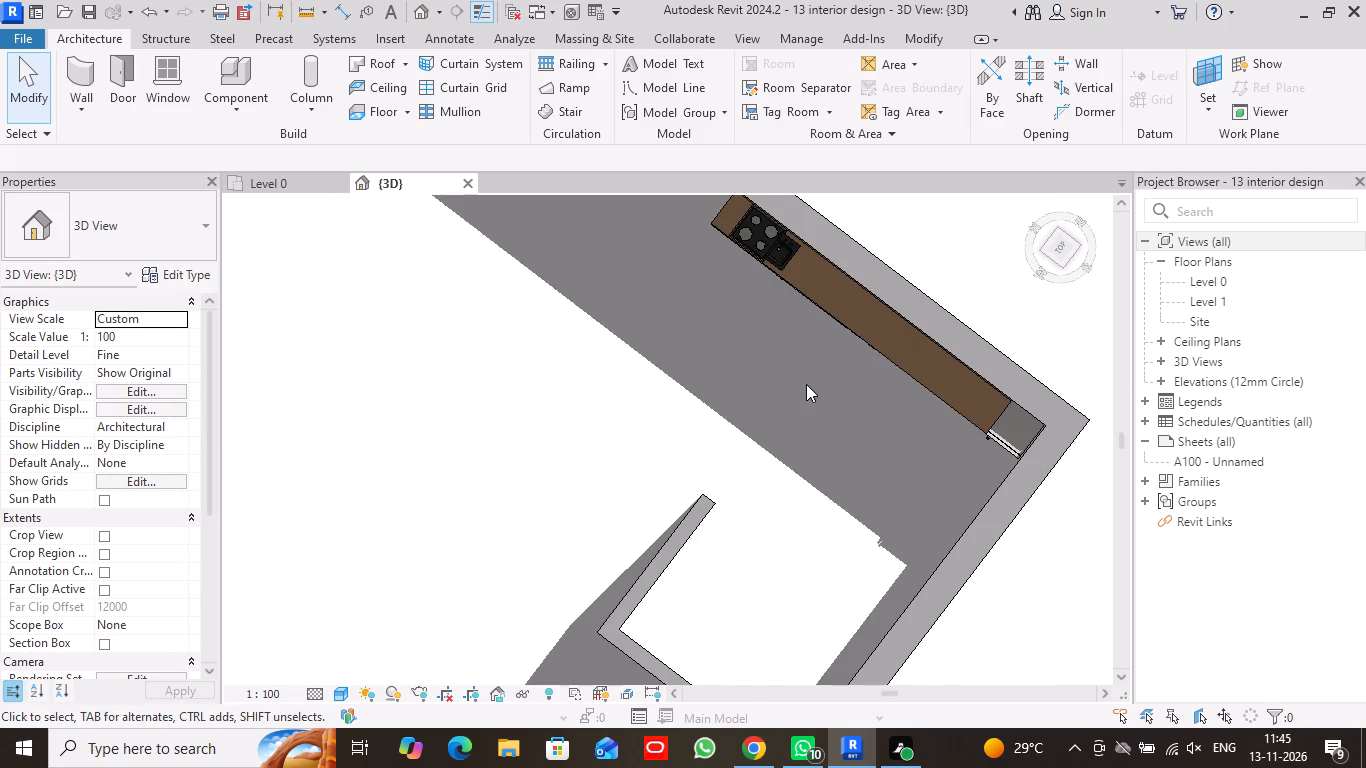
scroll(806, 384, "up", 3)
middle_click_drag(811, 374, 779, 442)
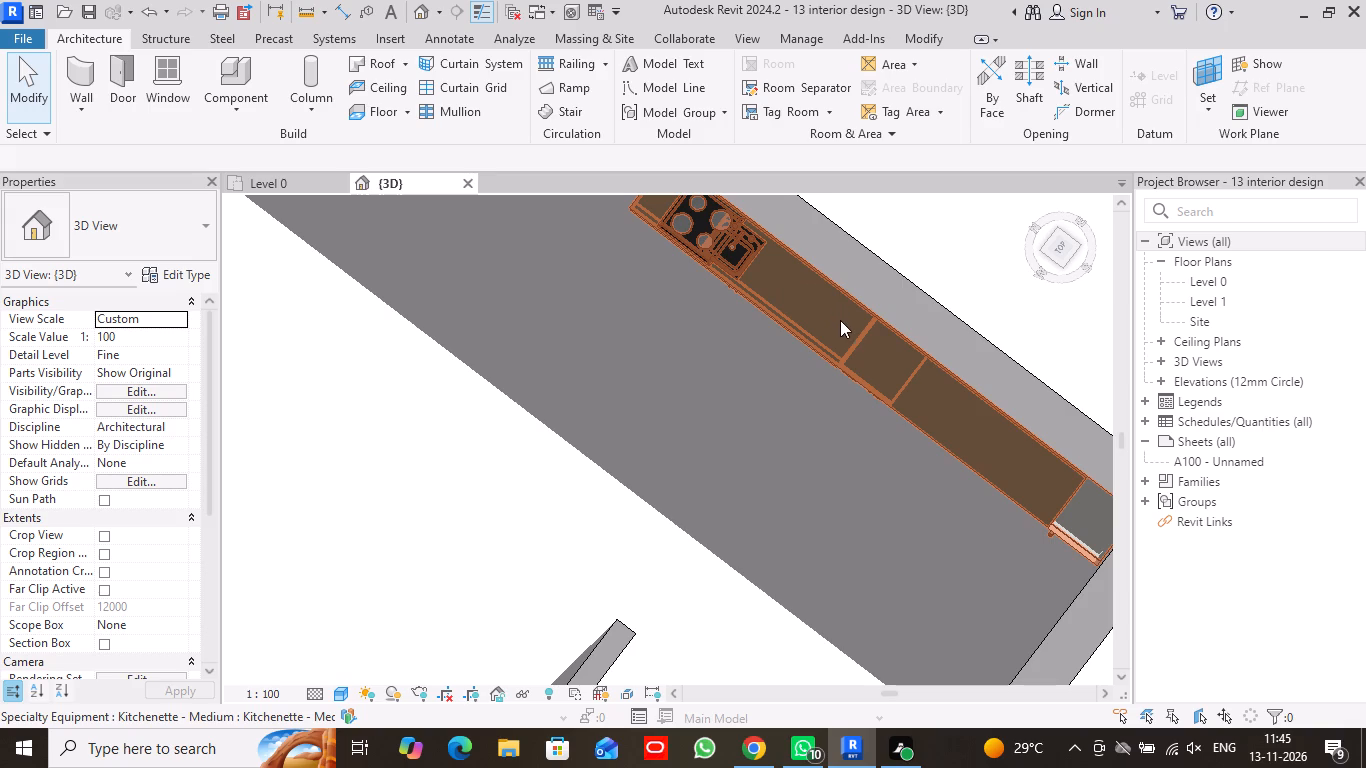
Inspect the kitchenette's cooktop, sink and countertop up close in the 3D view.
left_click(861, 335)
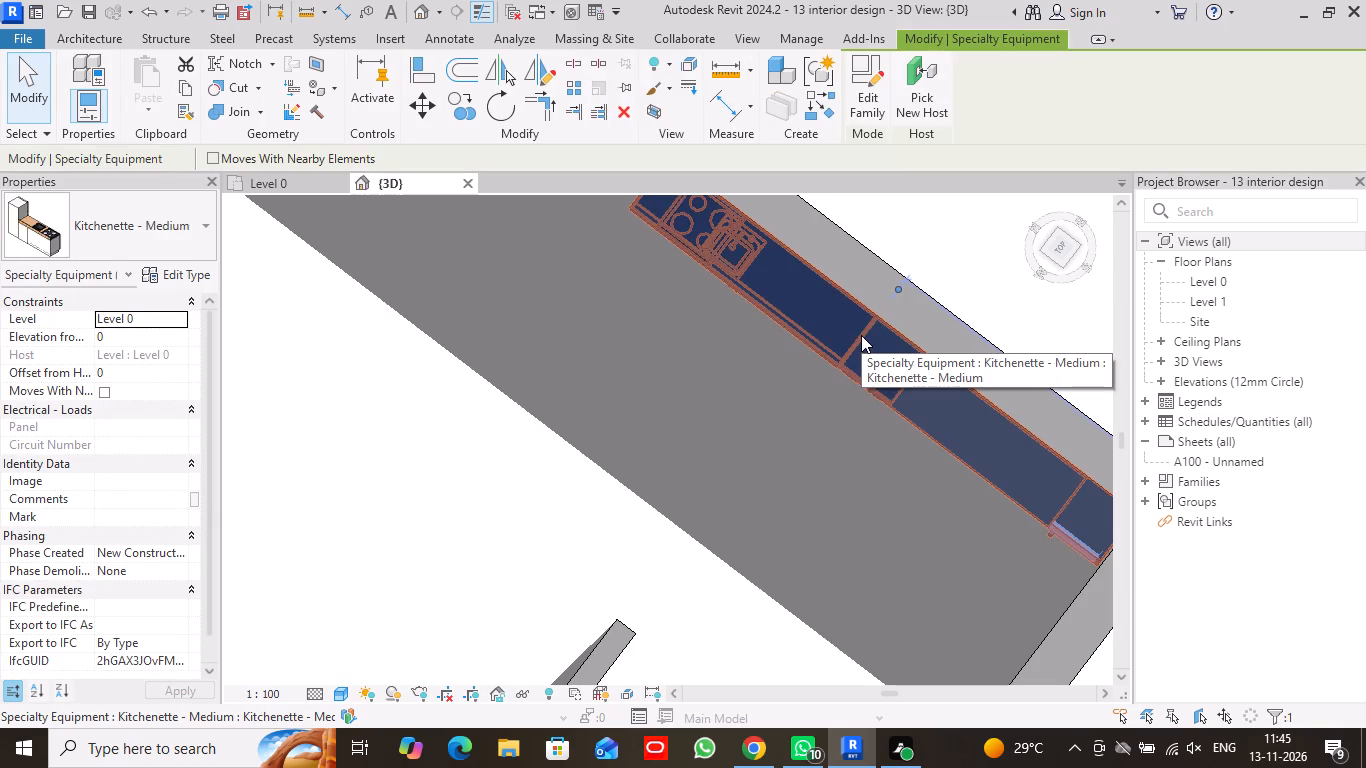
scroll(865, 336, "up", 8)
middle_click_drag(535, 389, 568, 433)
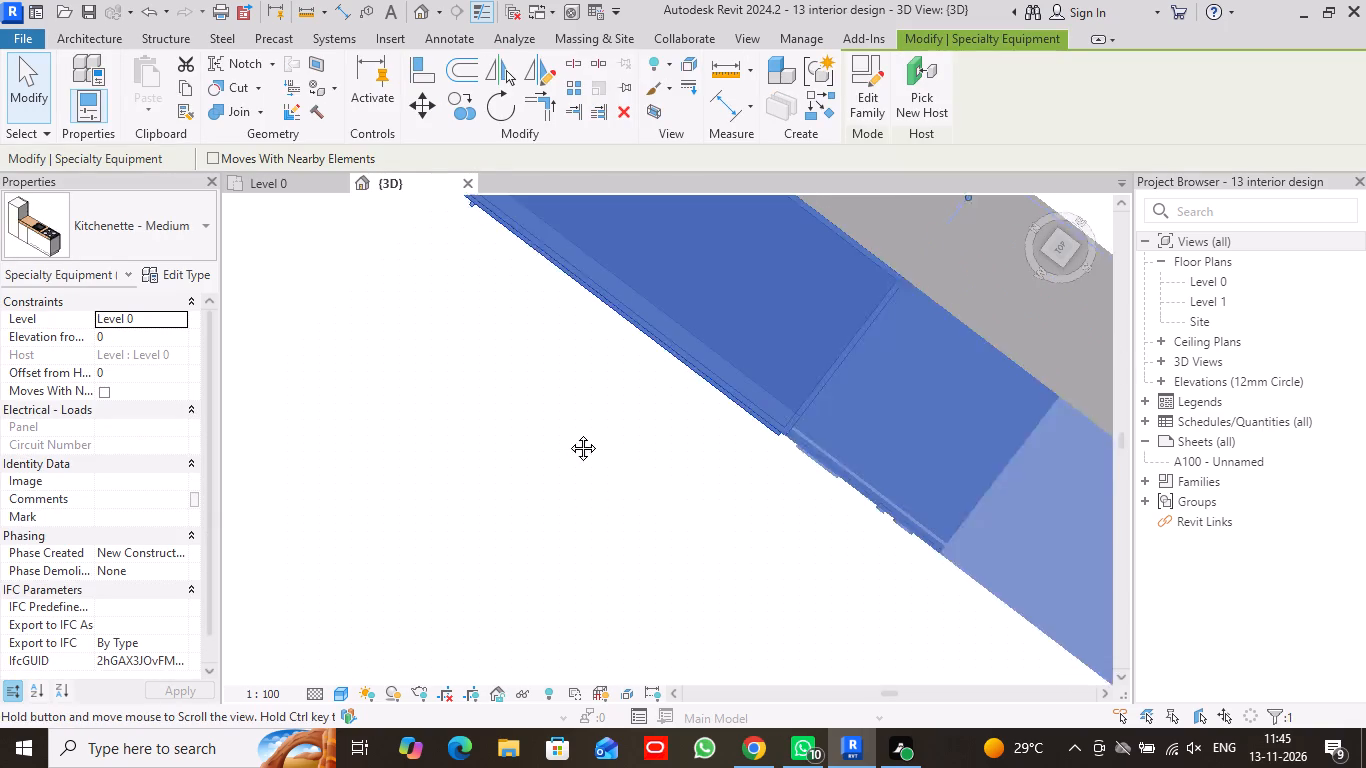
middle_click_drag(568, 433, 789, 582)
middle_click_drag(559, 424, 563, 532)
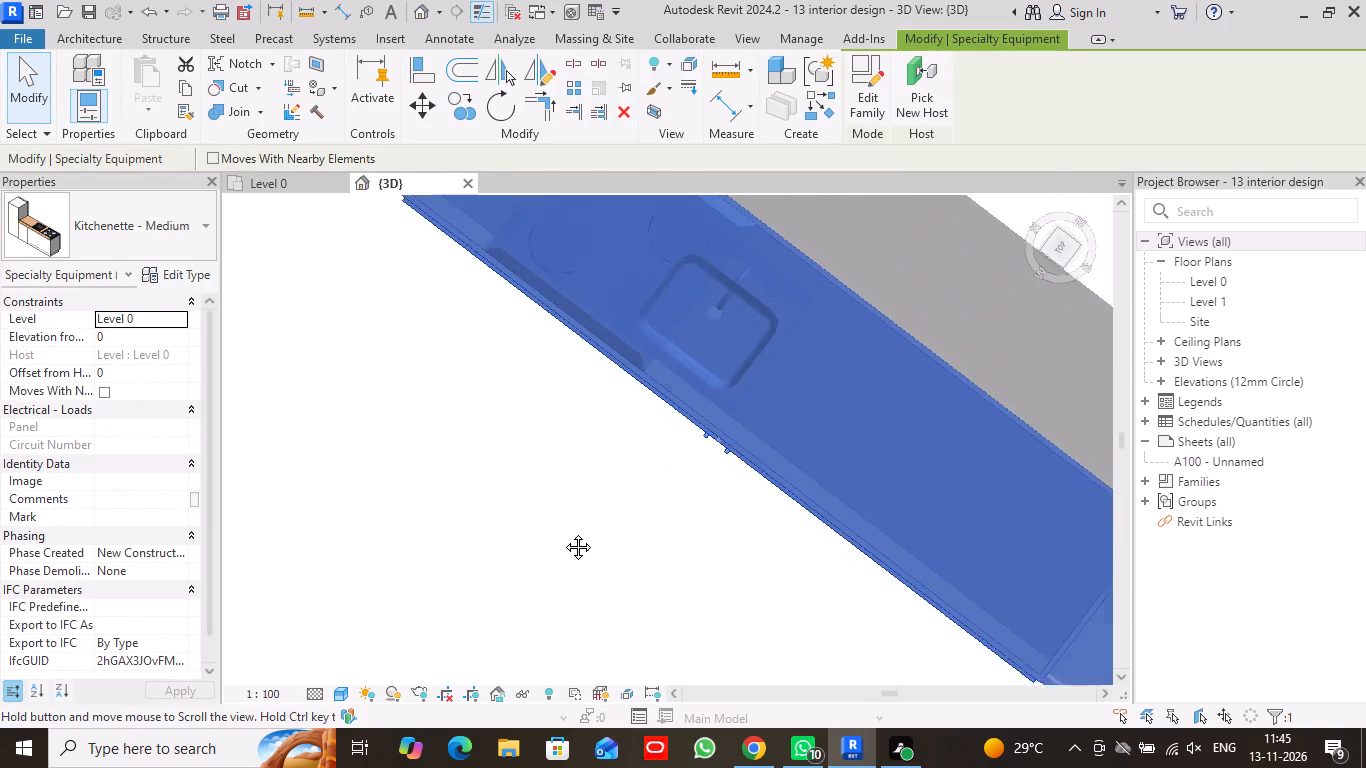
middle_click_drag(563, 532, 564, 545)
left_click(25, 85)
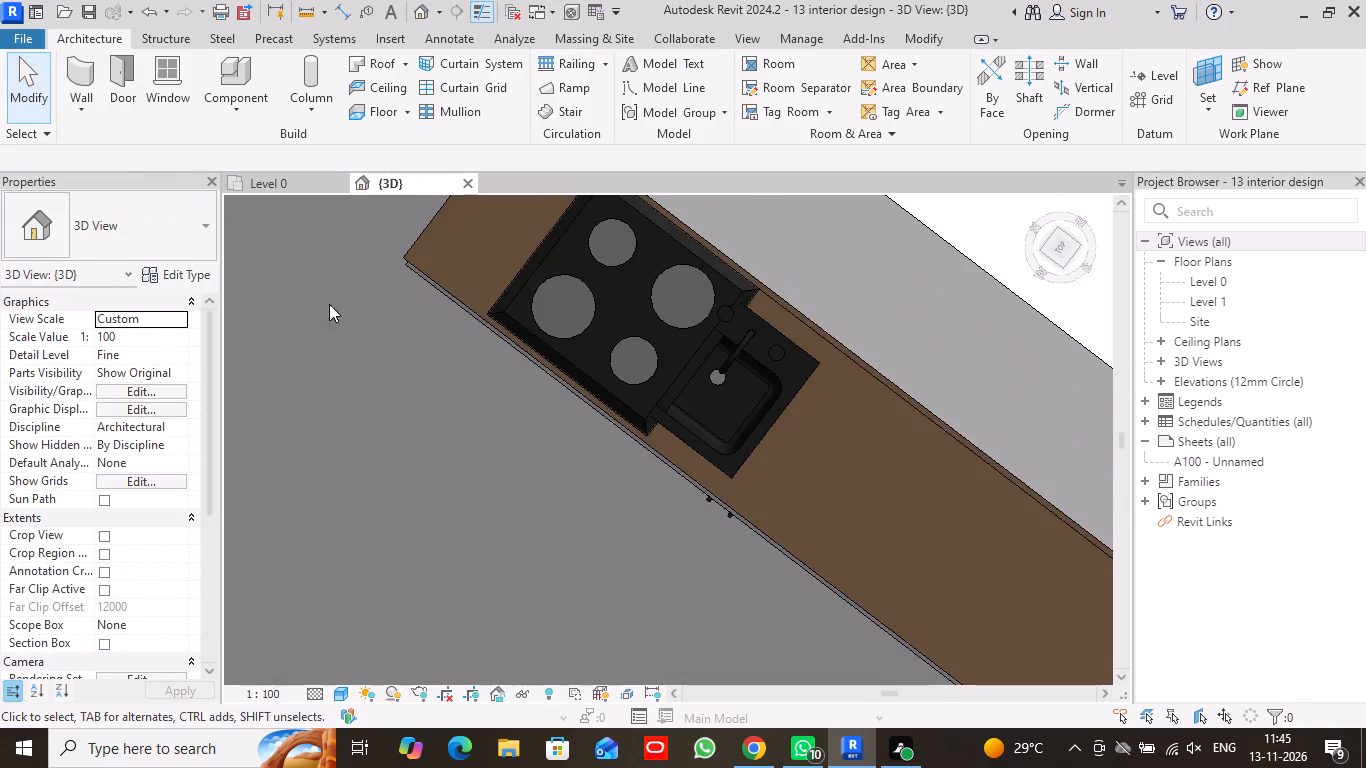
left_click(759, 426)
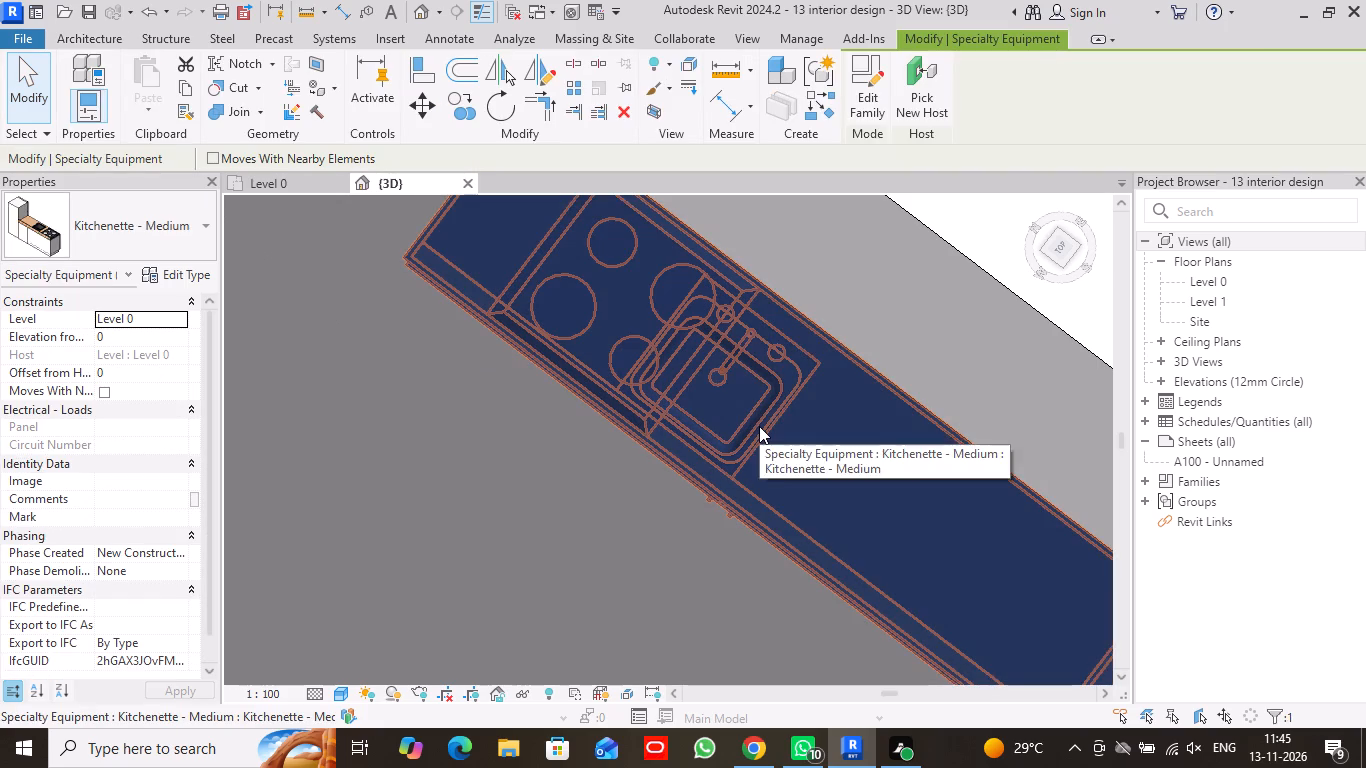
right_click(759, 426)
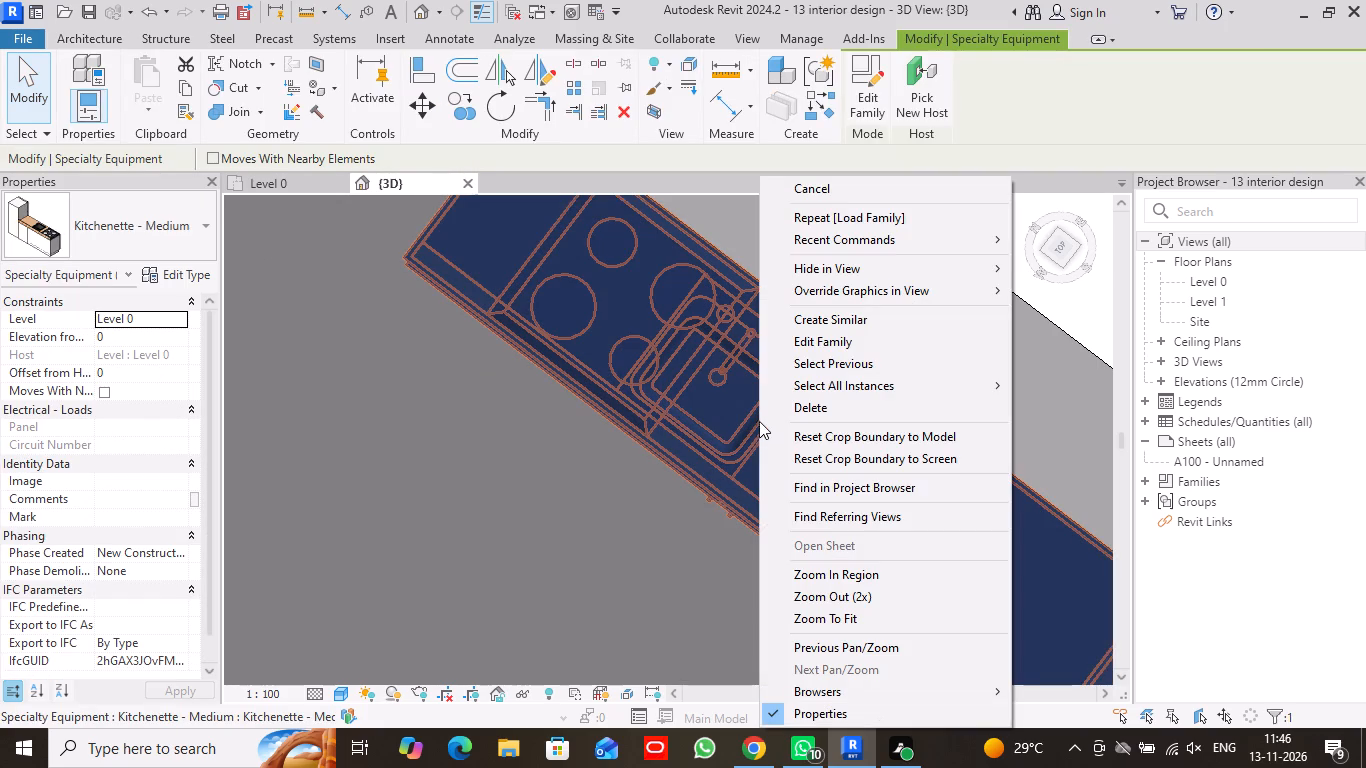
left_click(27, 86)
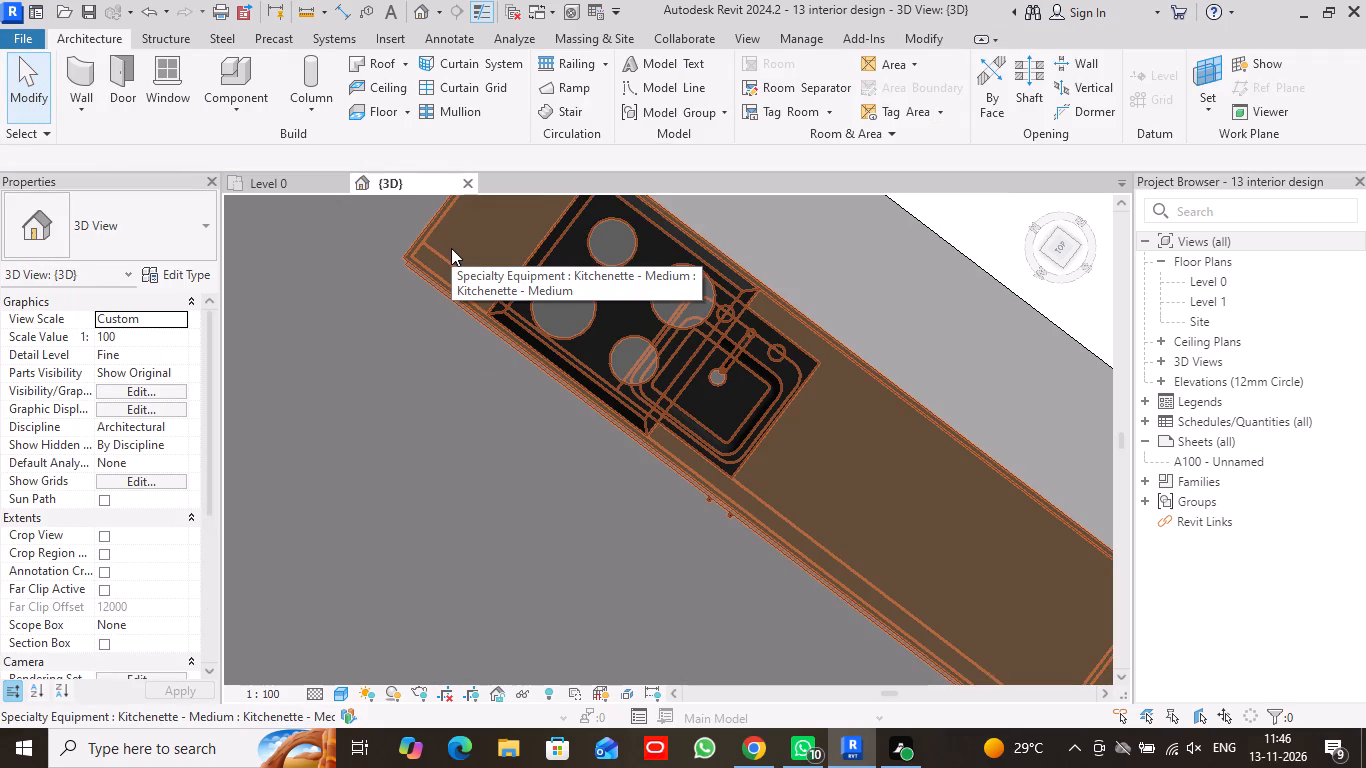
left_click(598, 291)
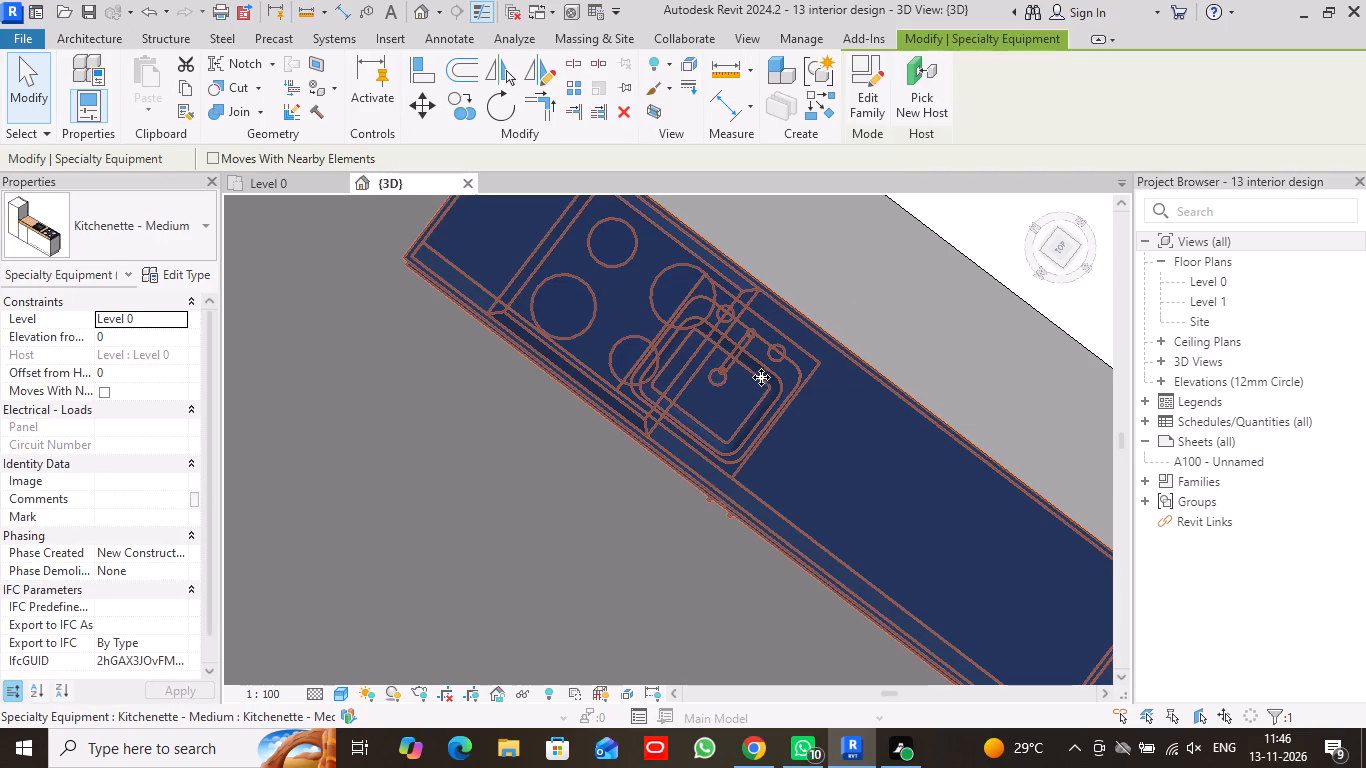
scroll(764, 385, "down", 9)
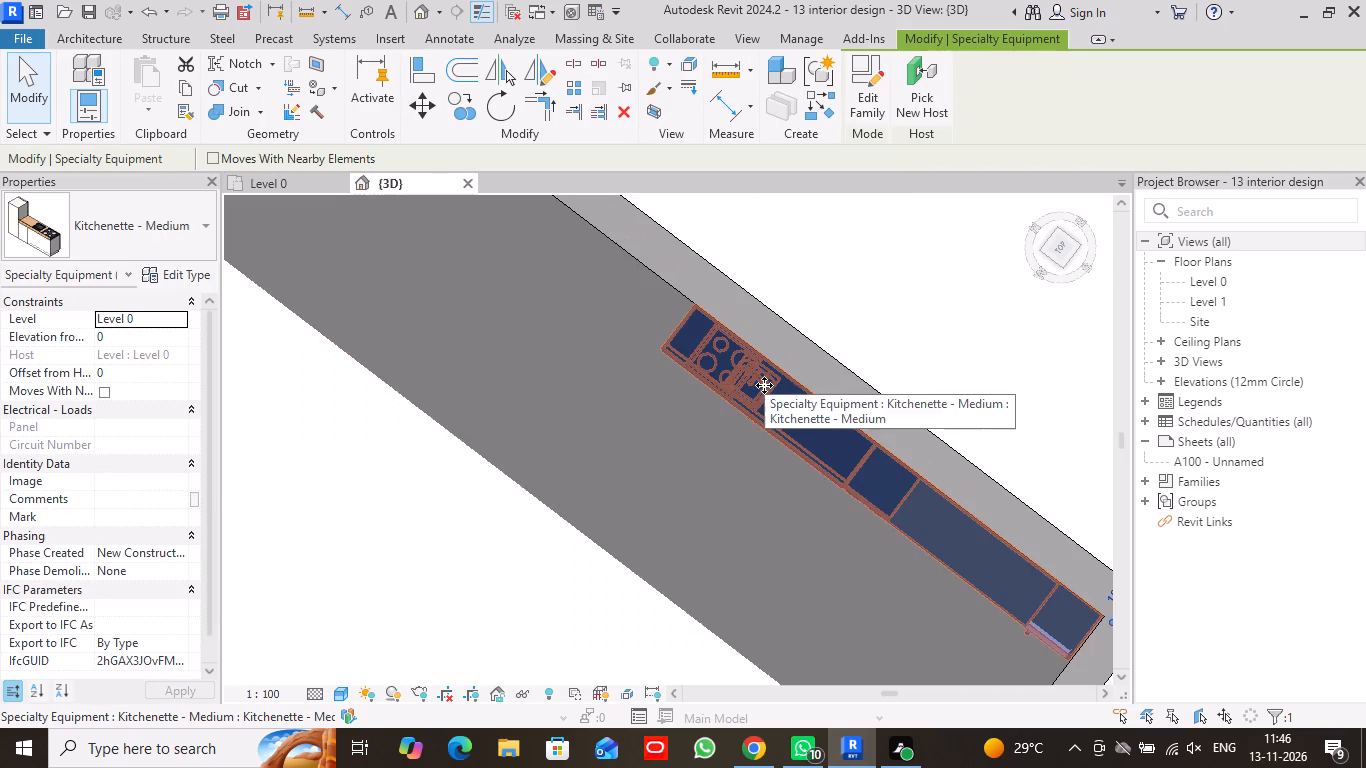
left_click(24, 97)
scroll(611, 497, "down", 2)
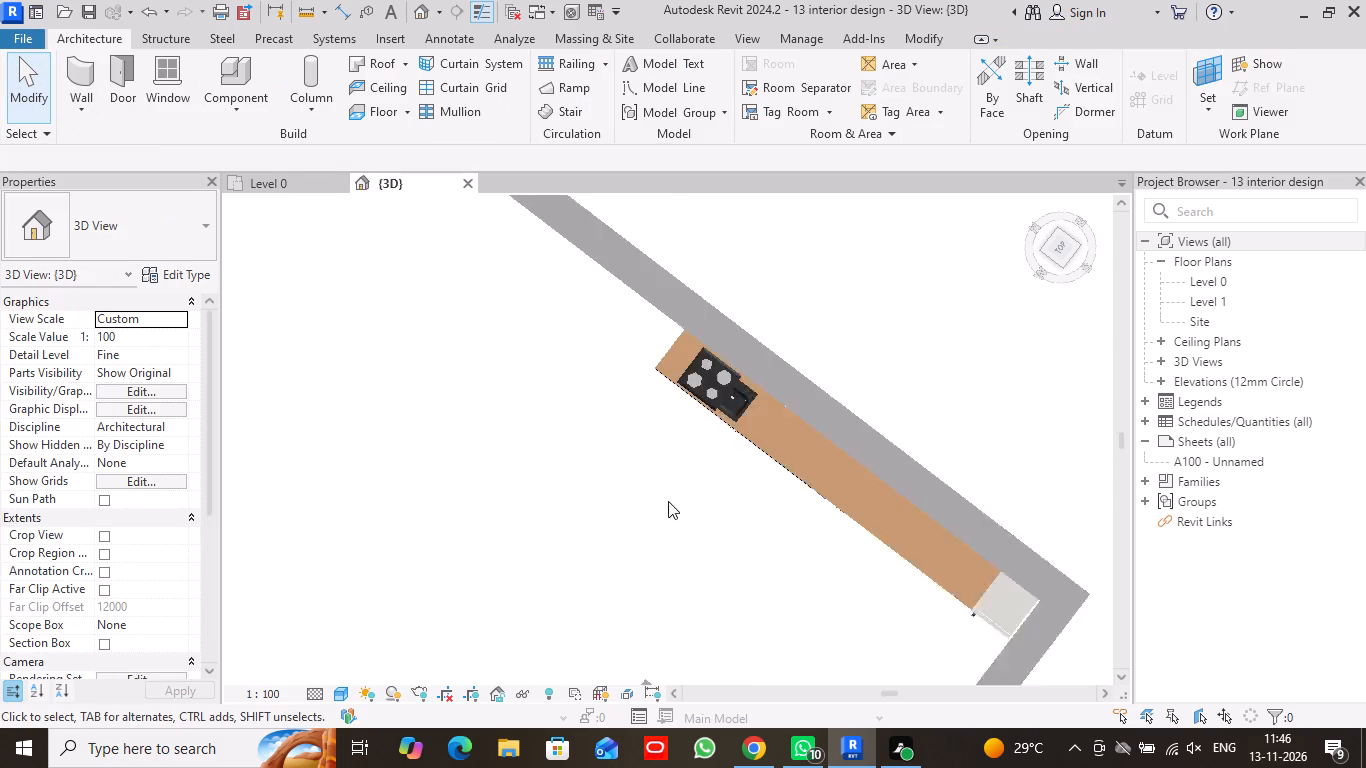
Load the Freezer-3 Door family from the Food Service folder of Specialty Equipment.
scroll(668, 501, "down", 3)
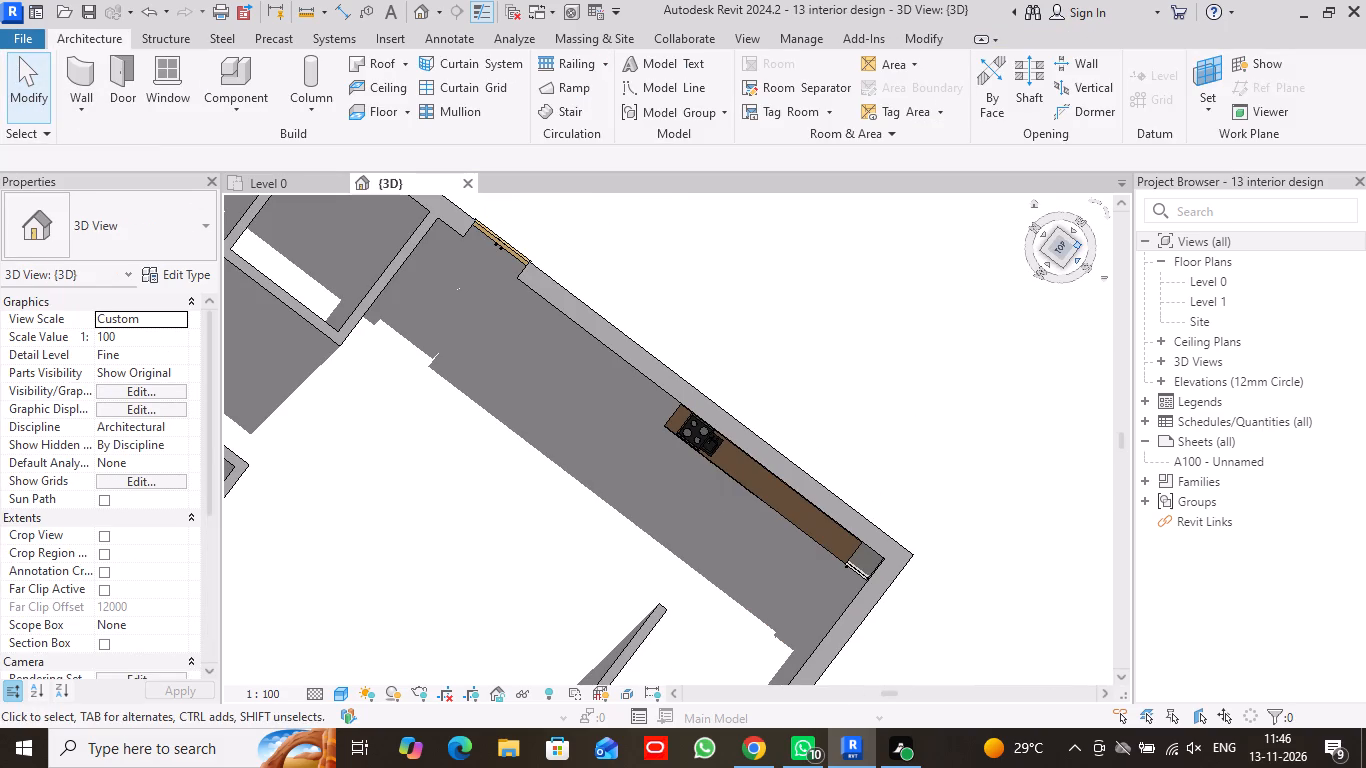
left_click_drag(1079, 245, 1049, 248)
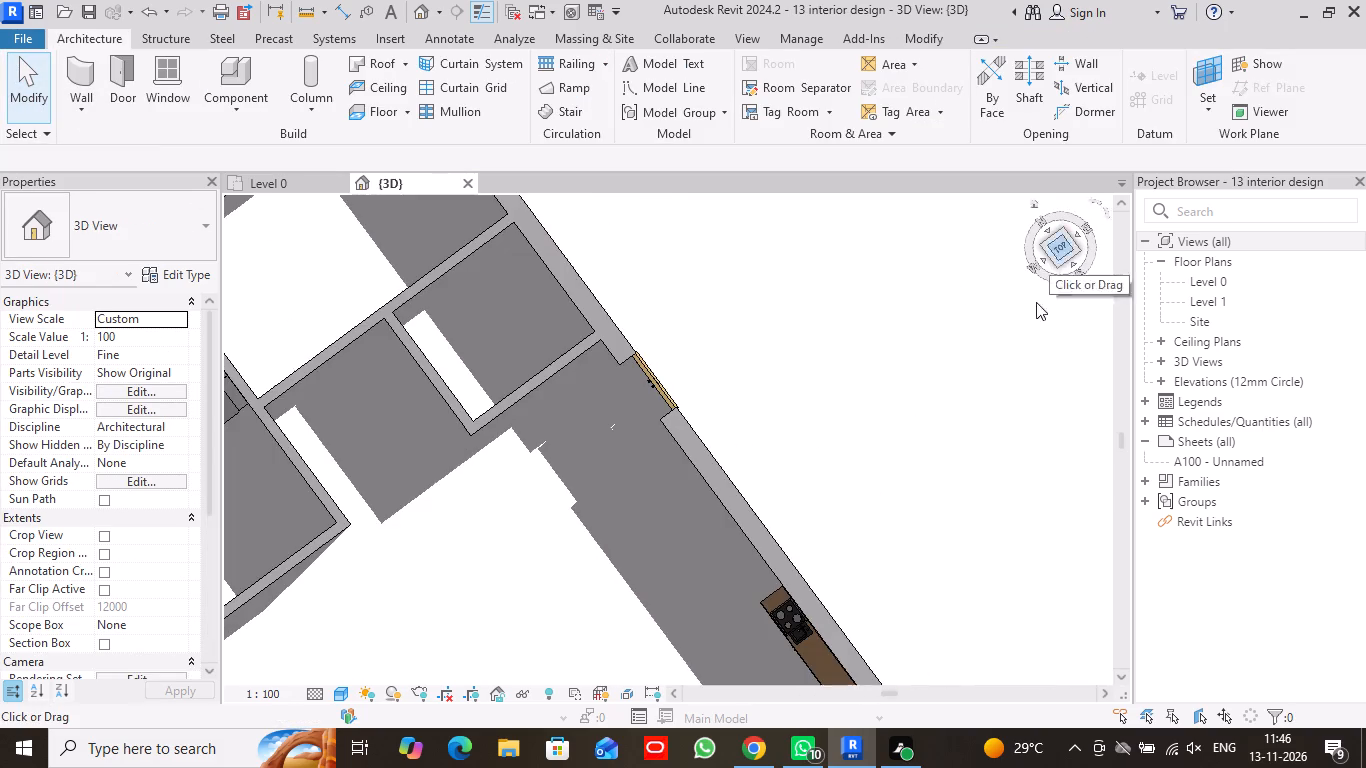
middle_click_drag(896, 533, 903, 257)
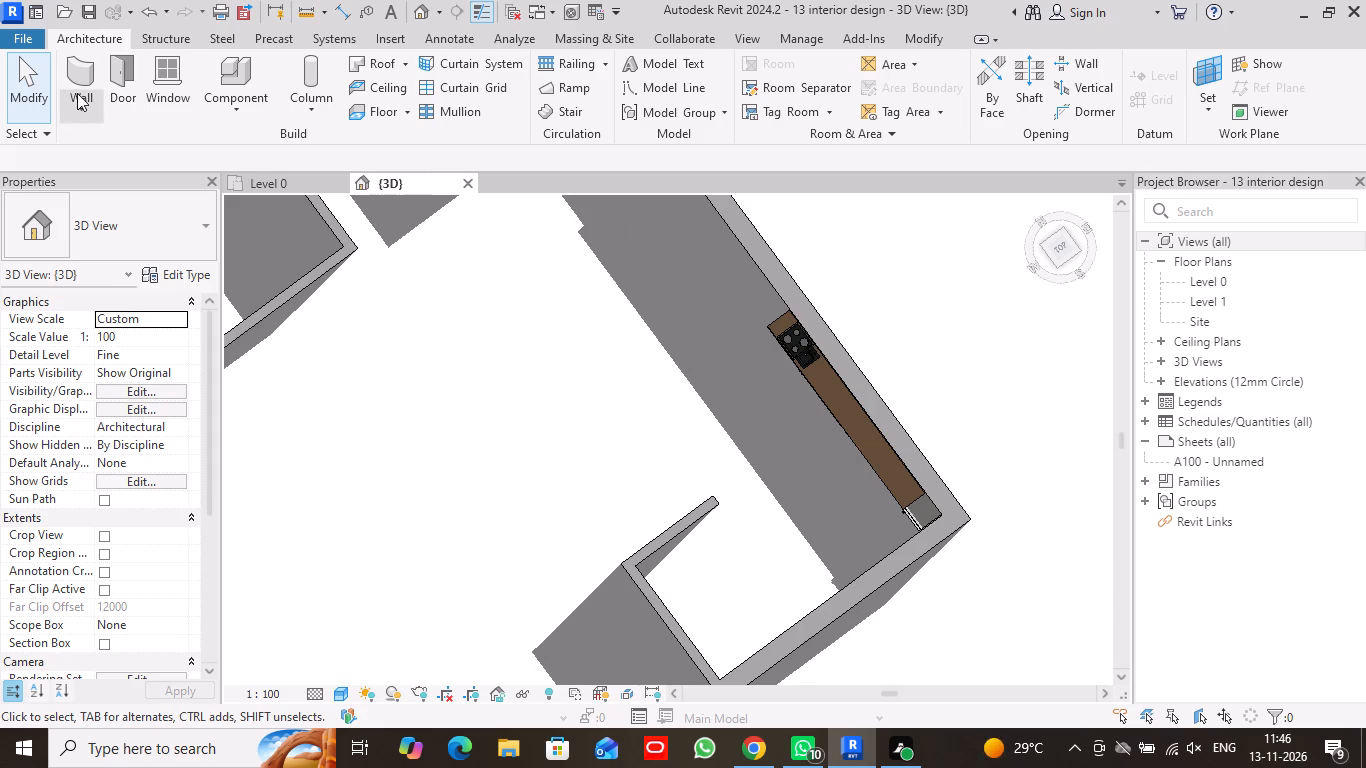
left_click(242, 108)
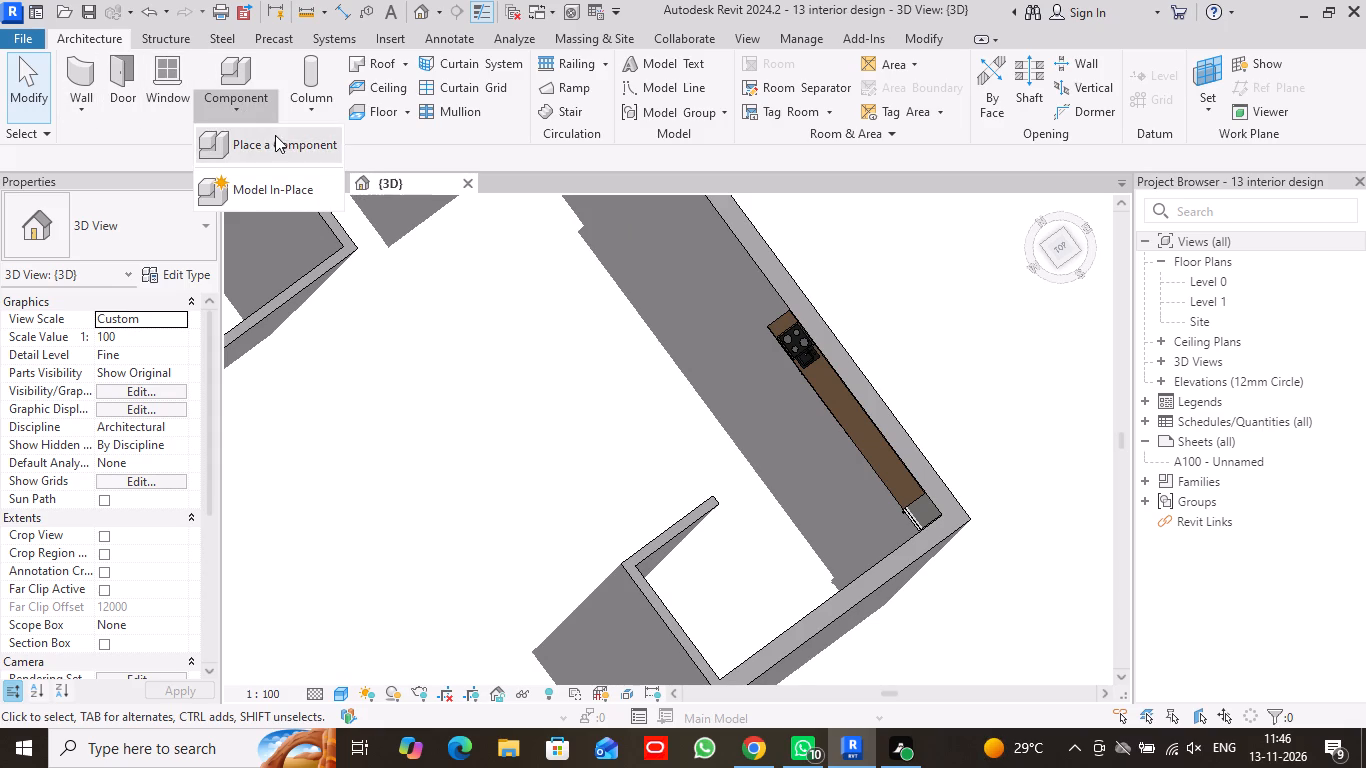
left_click(278, 138)
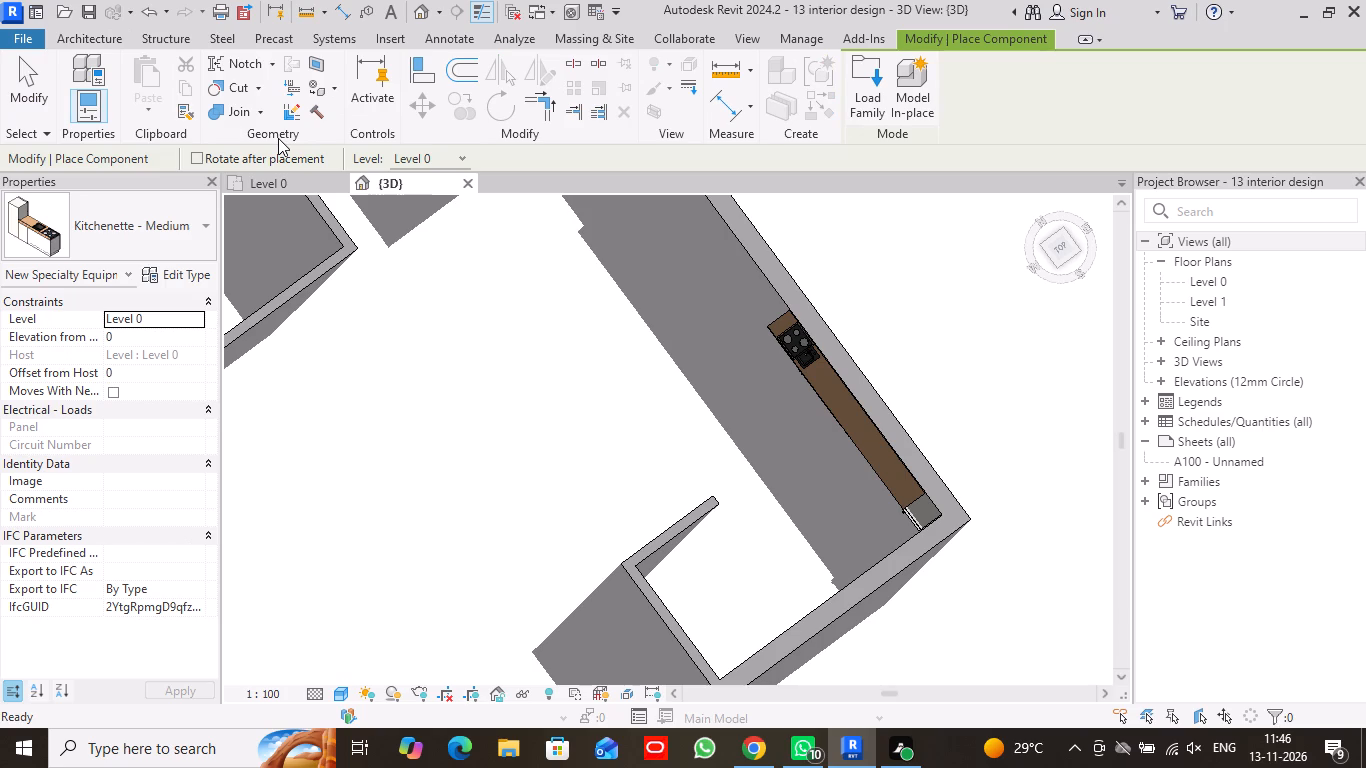
left_click(847, 62)
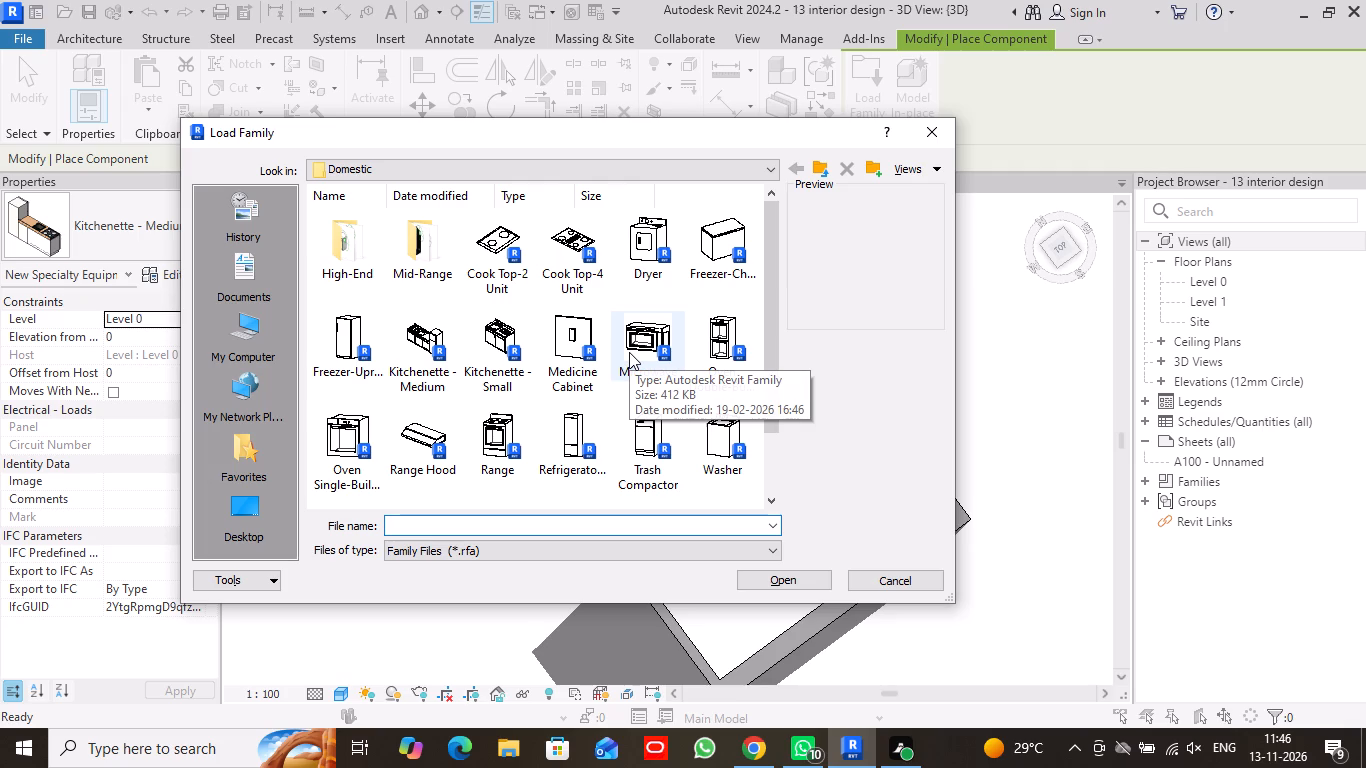
scroll(629, 352, "down", 2)
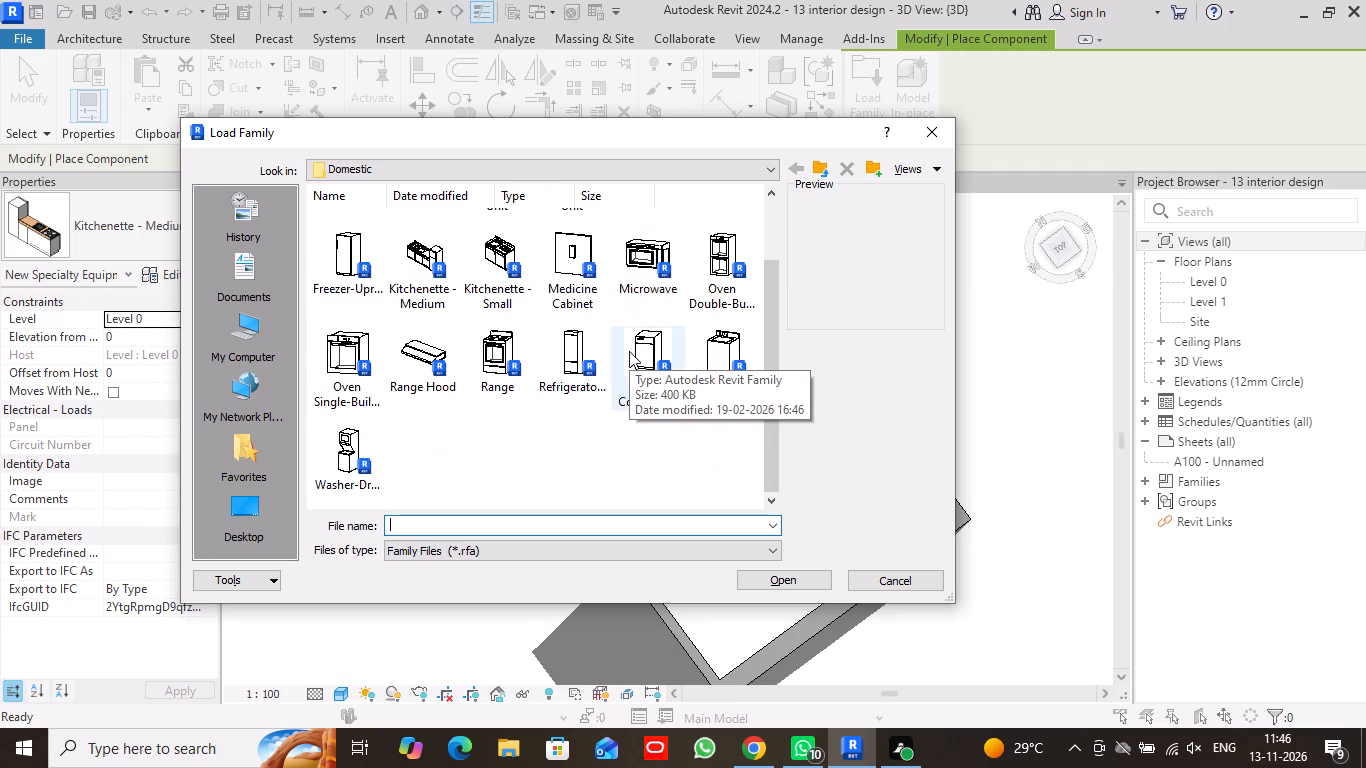
scroll(629, 351, "up", 3)
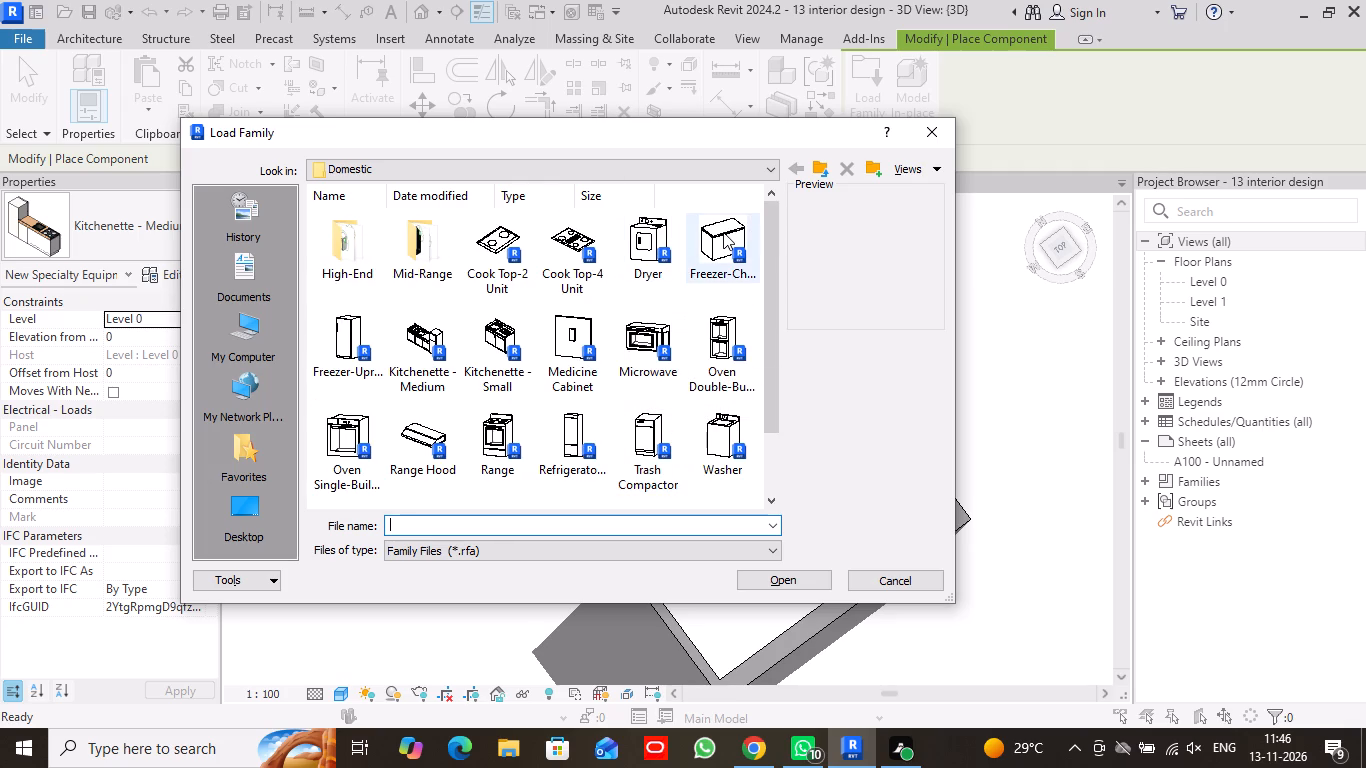
left_click(817, 162)
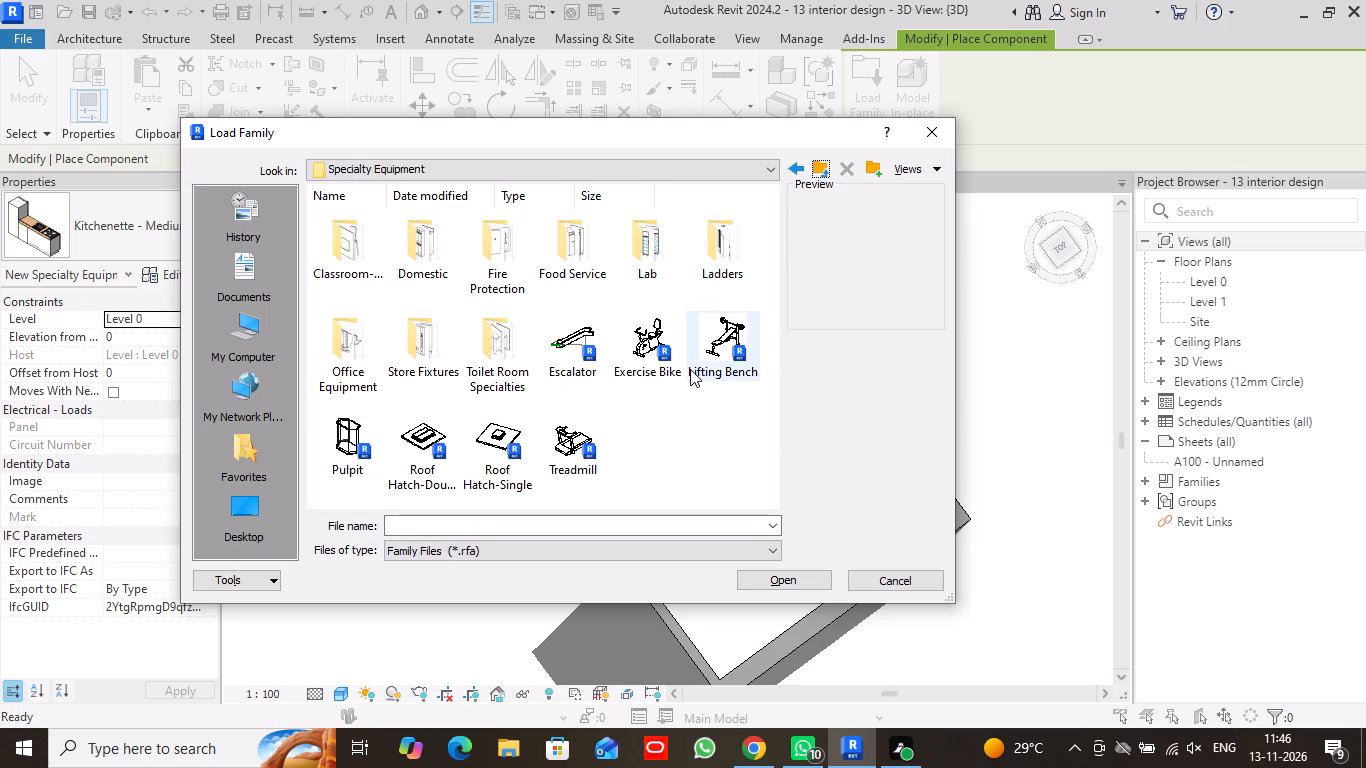
double_click(414, 237)
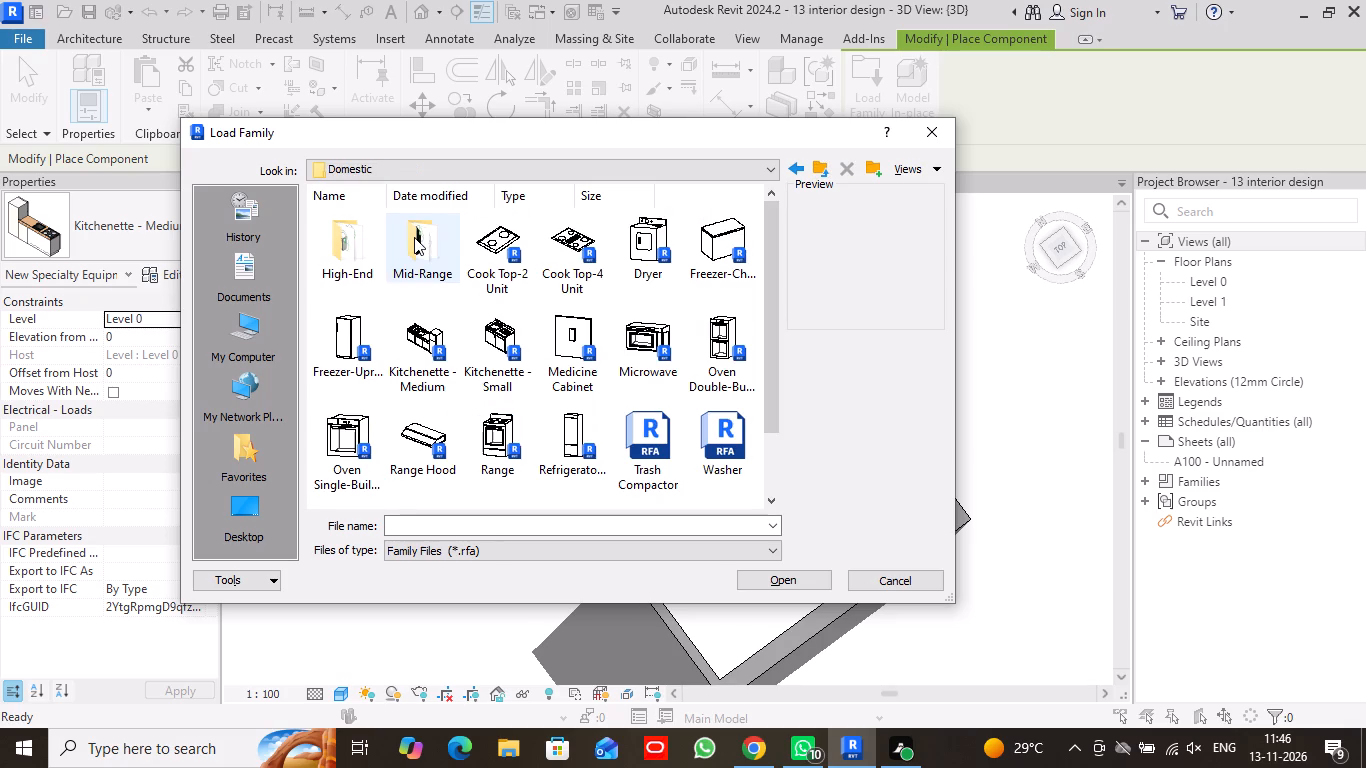
left_click(815, 164)
double_click(566, 267)
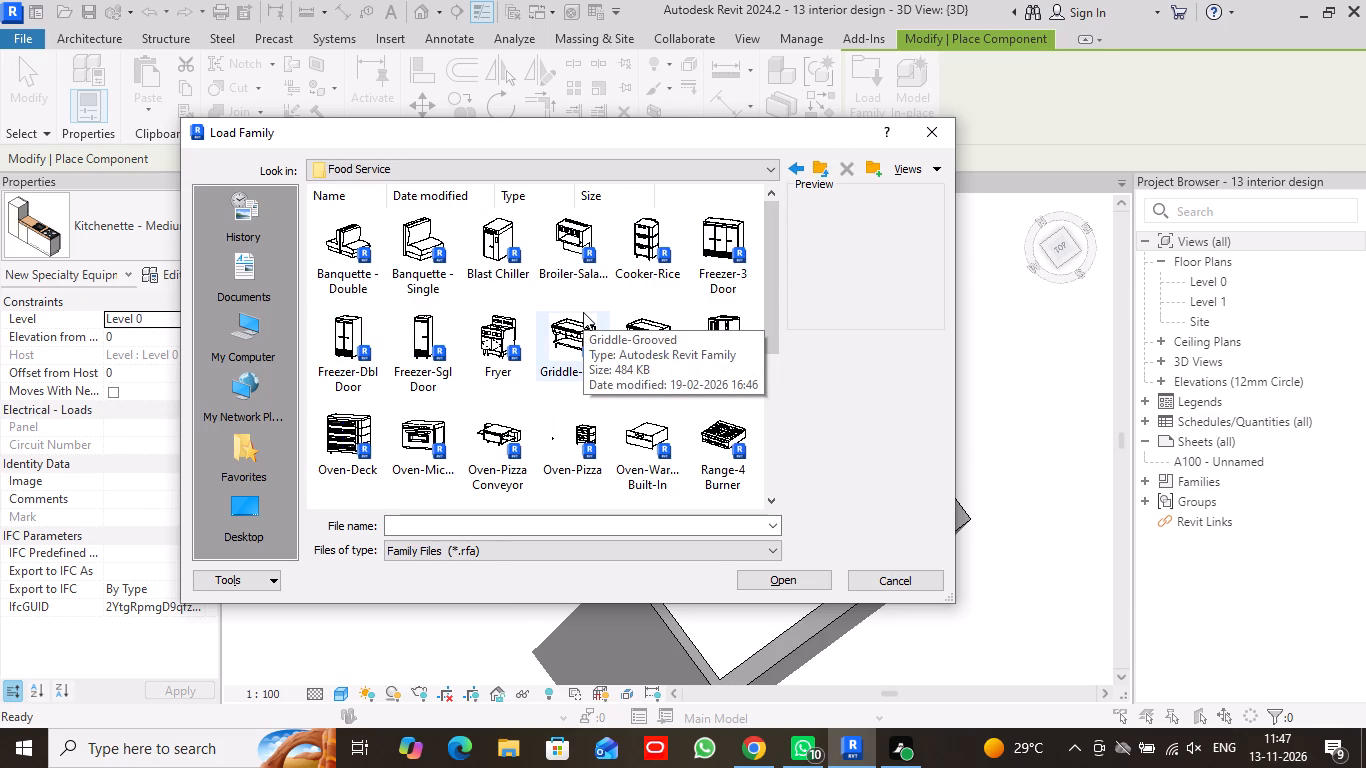
left_click(715, 255)
left_click(794, 575)
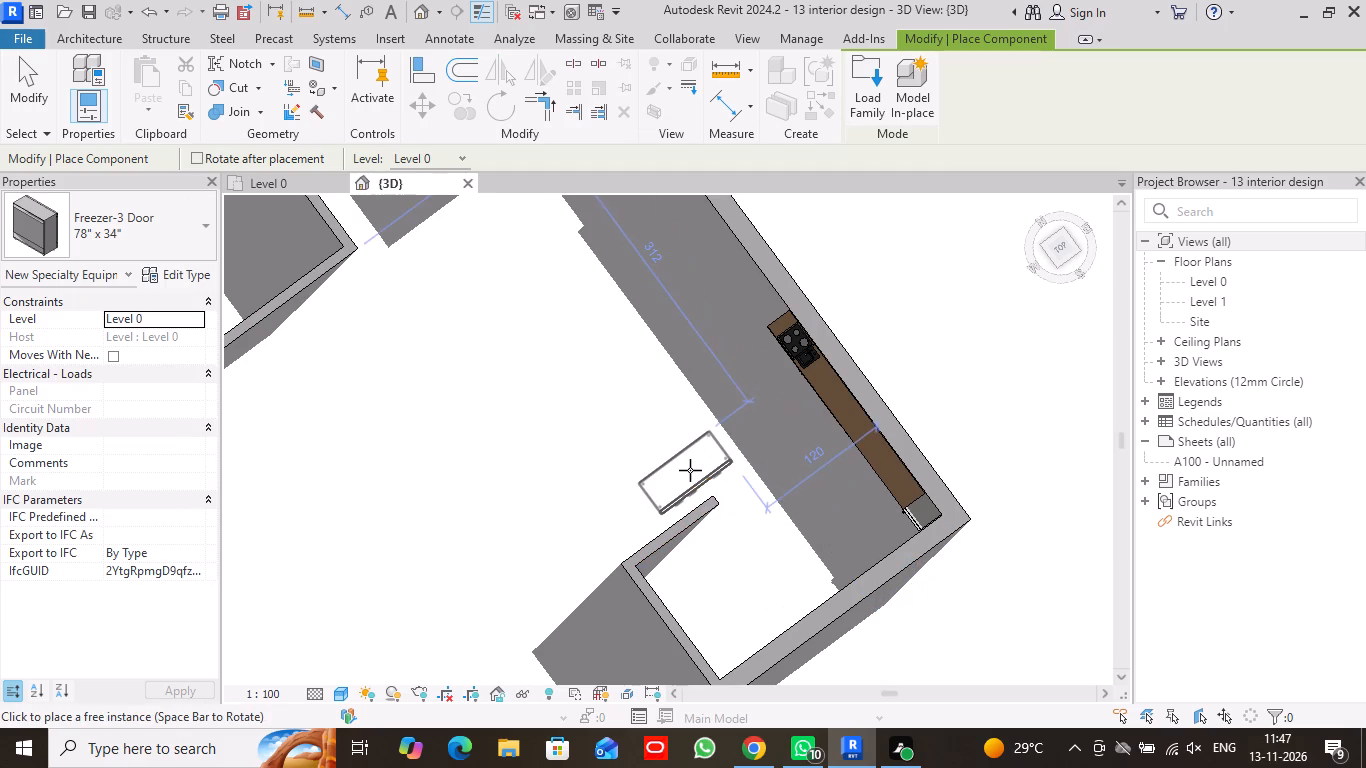
Place the 78" x 34" three-door freezer, rotated so its doors face the kitchenette, just above the short partition's free end.
key("space")
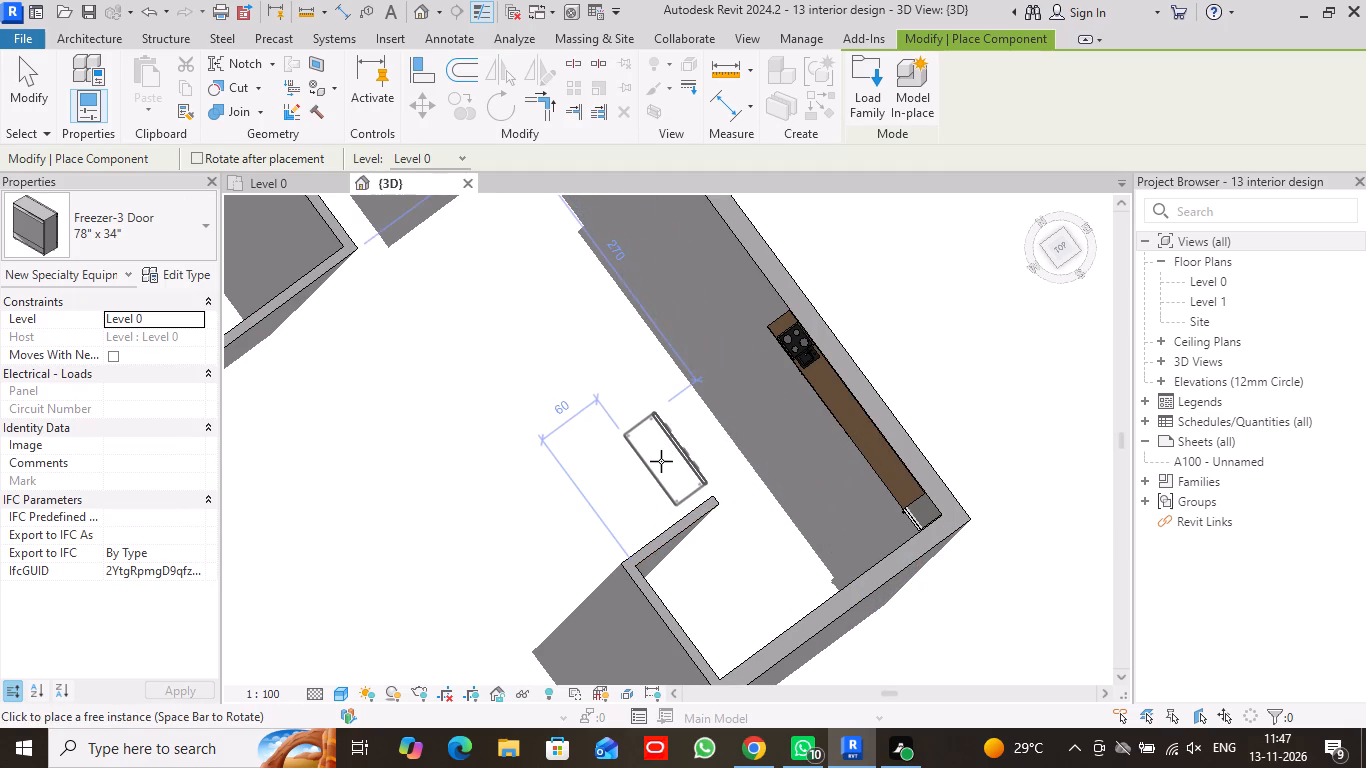
left_click(661, 461)
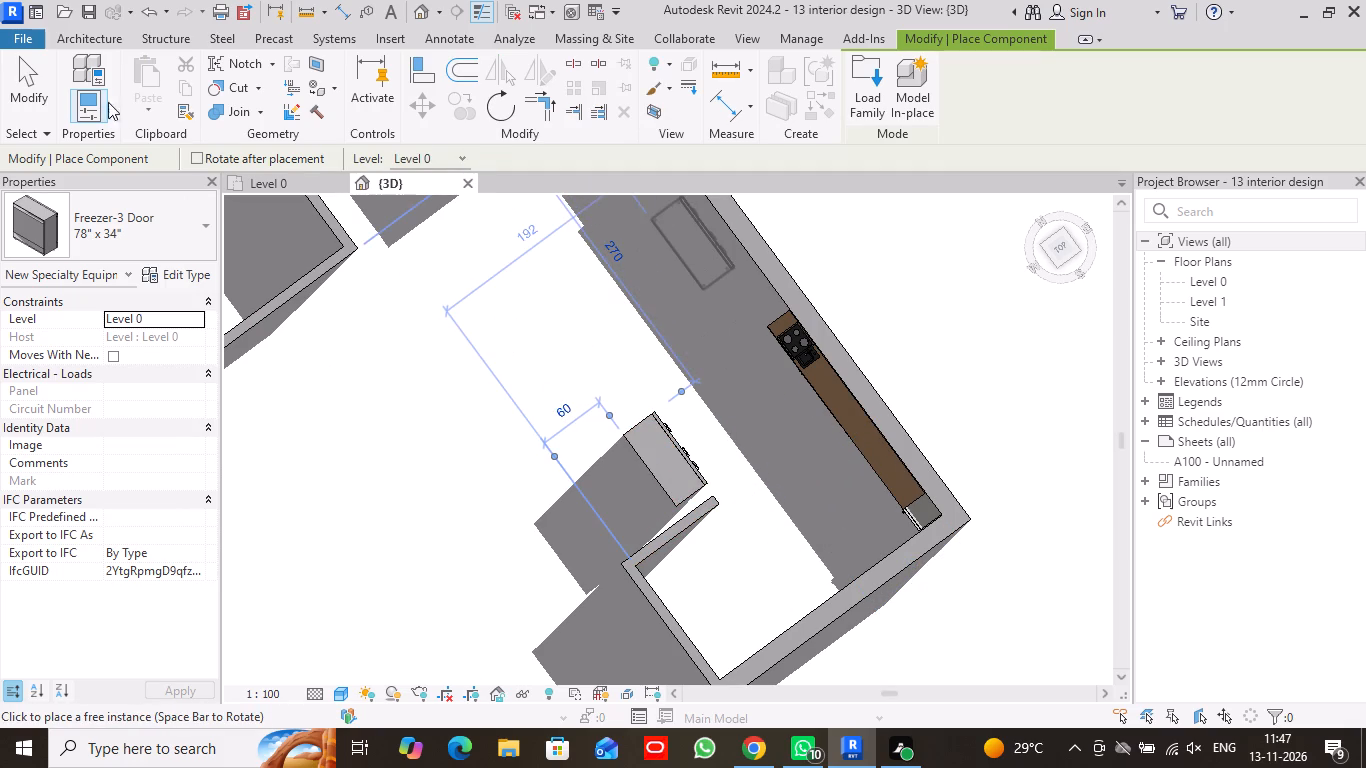
left_click(45, 87)
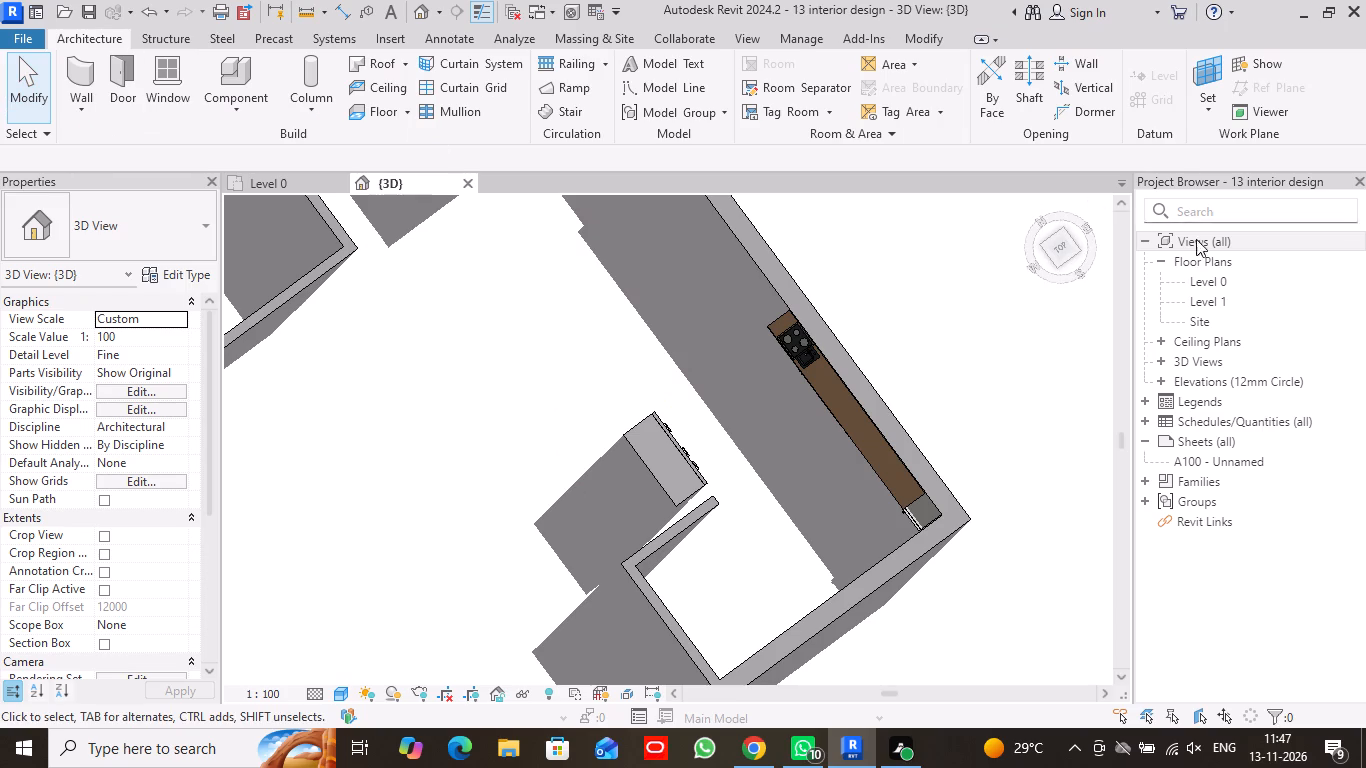
In the Level 0 plan, nudge the three-door freezer down close to the short partition and slightly left toward the partition corner.
left_click(307, 176)
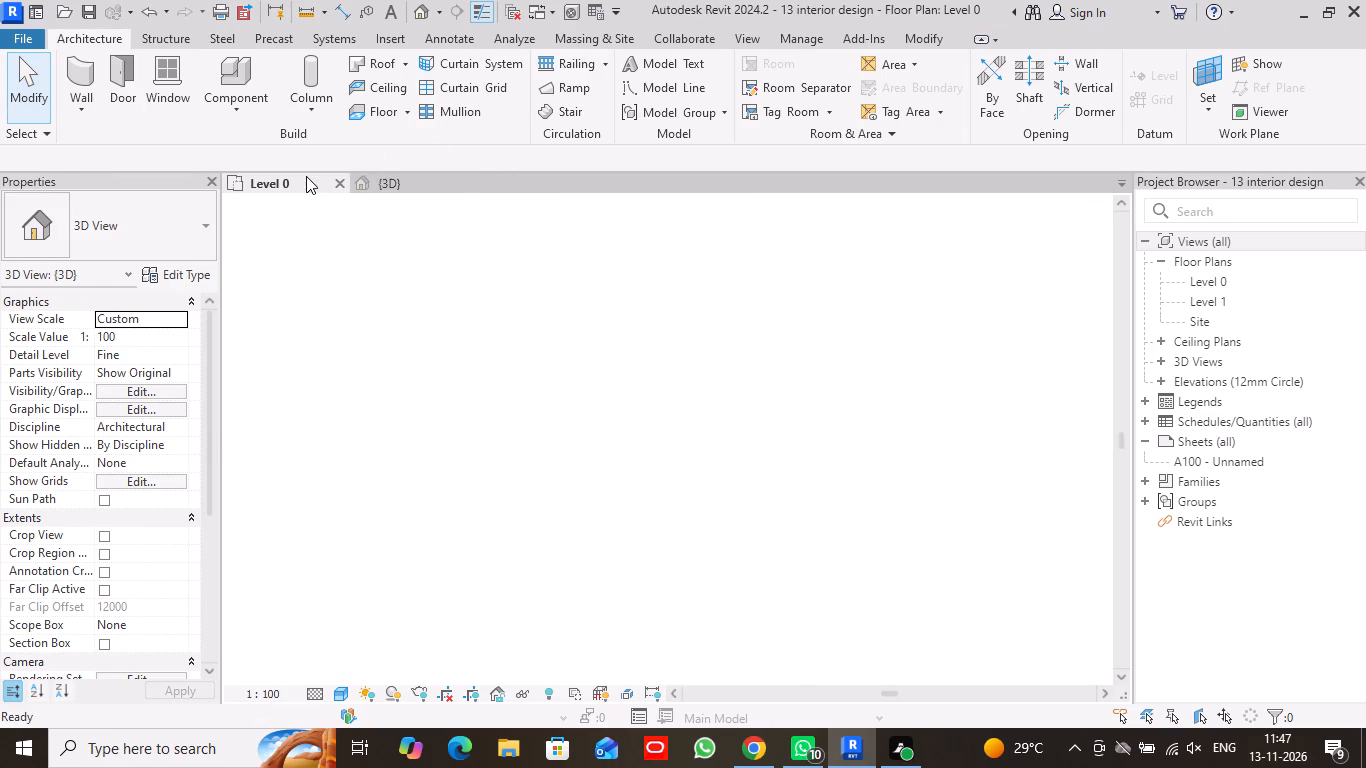
scroll(573, 281, "down", 1)
scroll(646, 371, "down", 2)
middle_click_drag(524, 375, 753, 370)
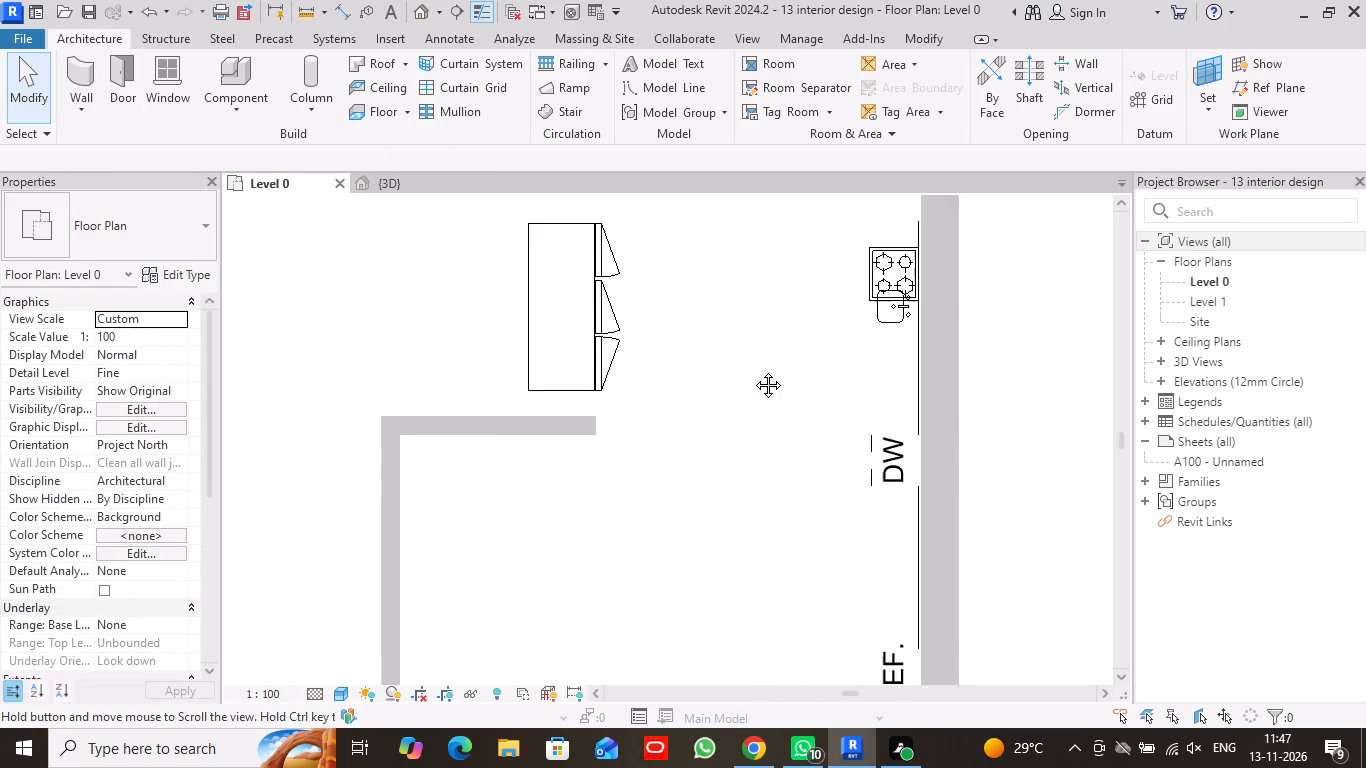
middle_click_drag(753, 370, 776, 363)
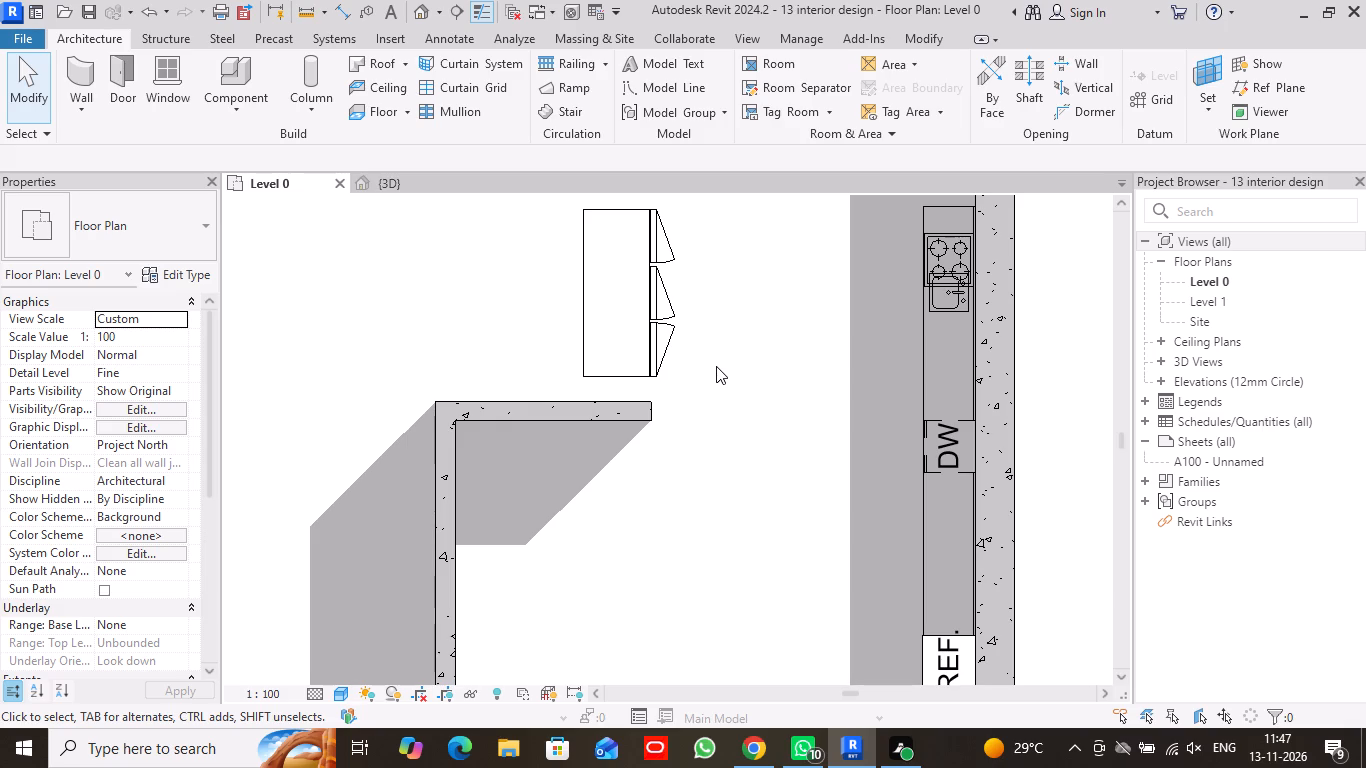
left_click(606, 308)
left_click(583, 321)
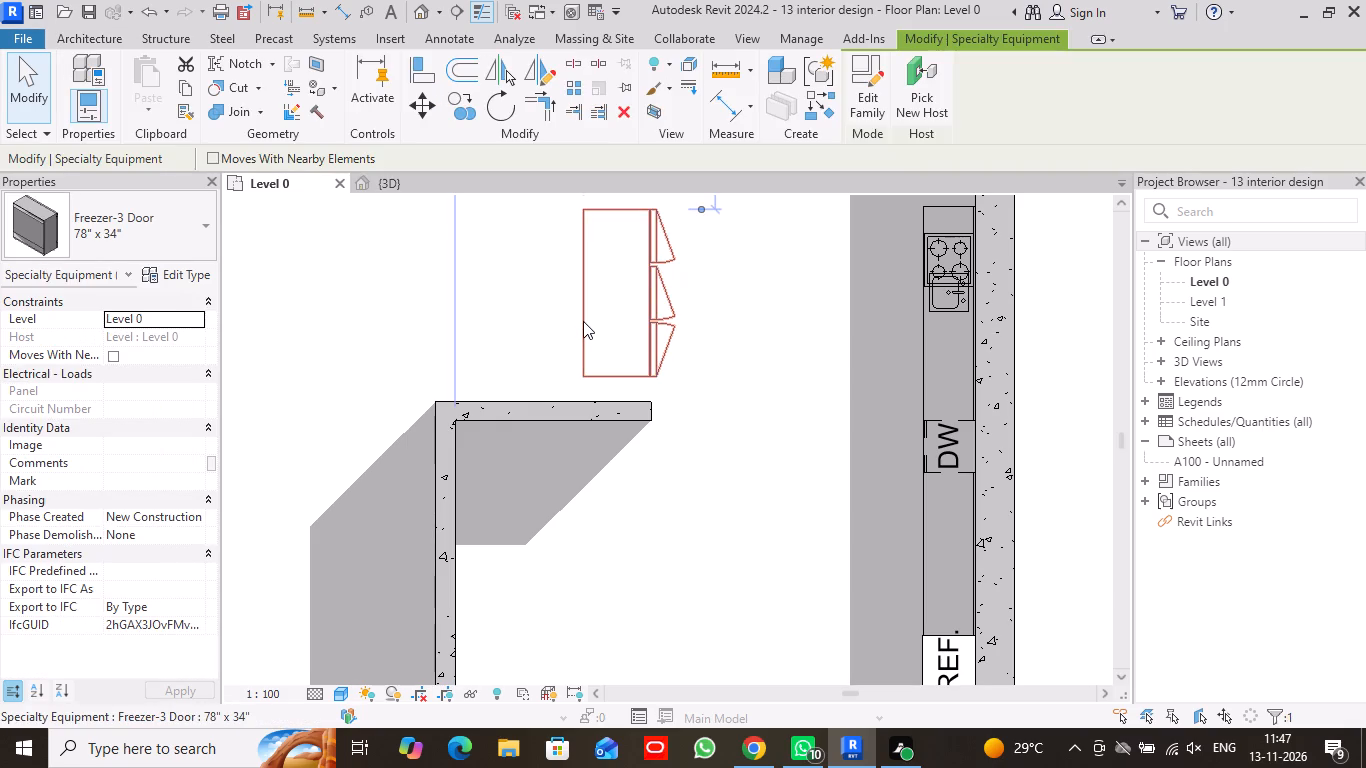
key("Down")
key("Down")
key("Down")
key("Down")
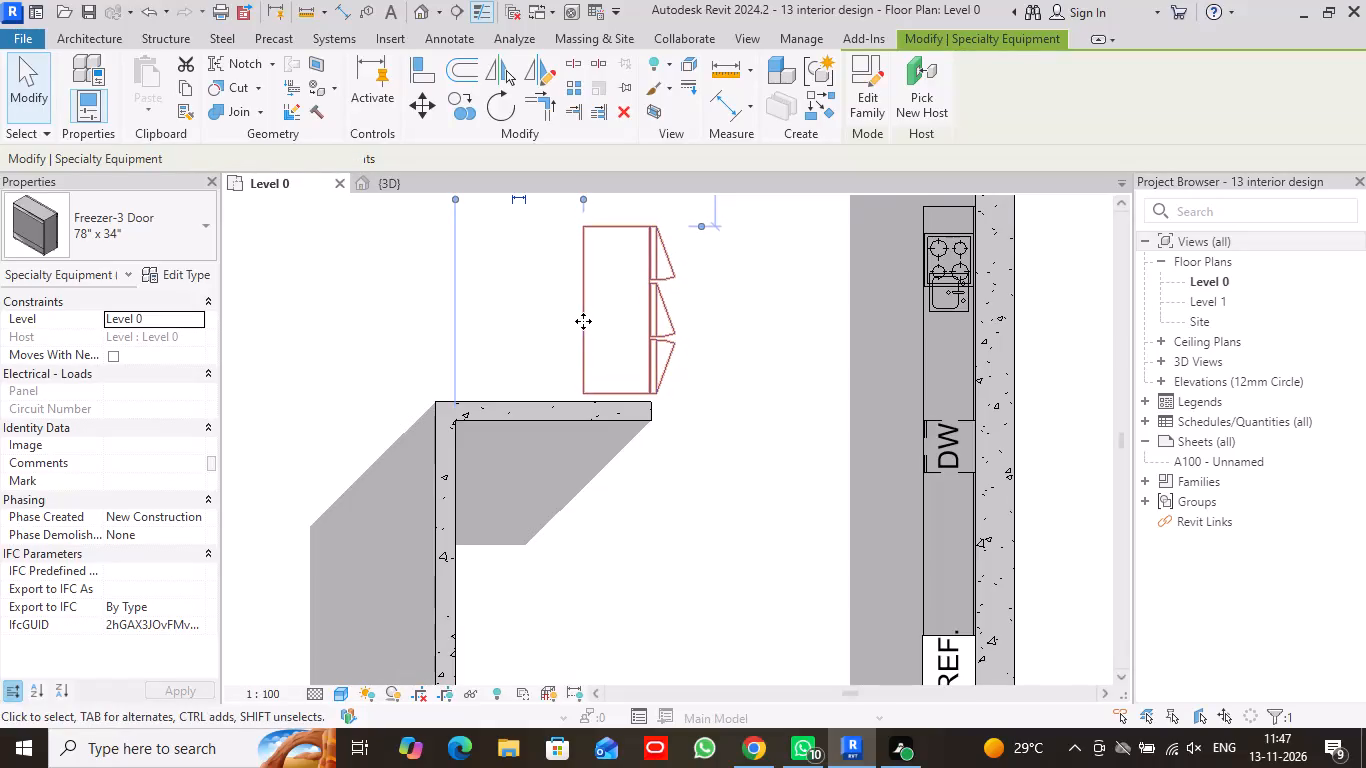
key("Down")
key("Down")
key("Up")
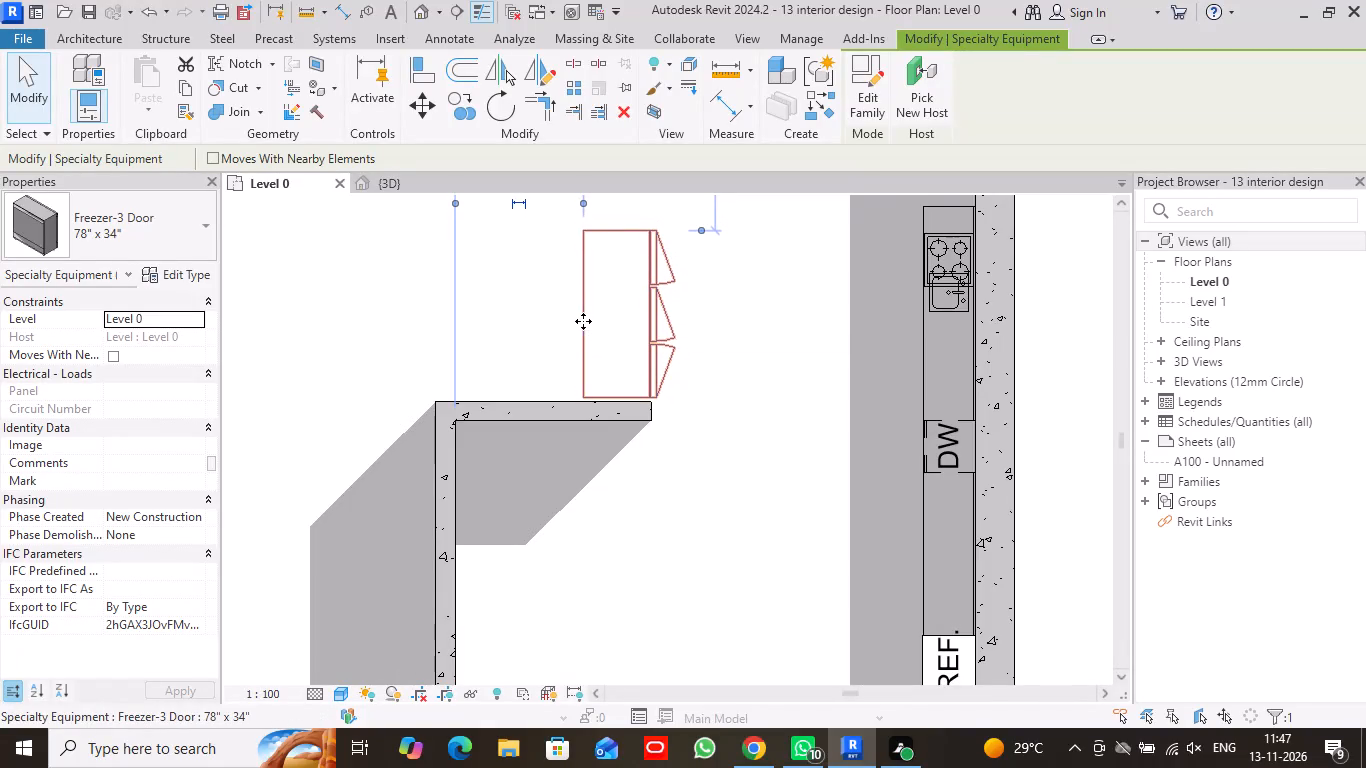
key("Left")
key("Left")
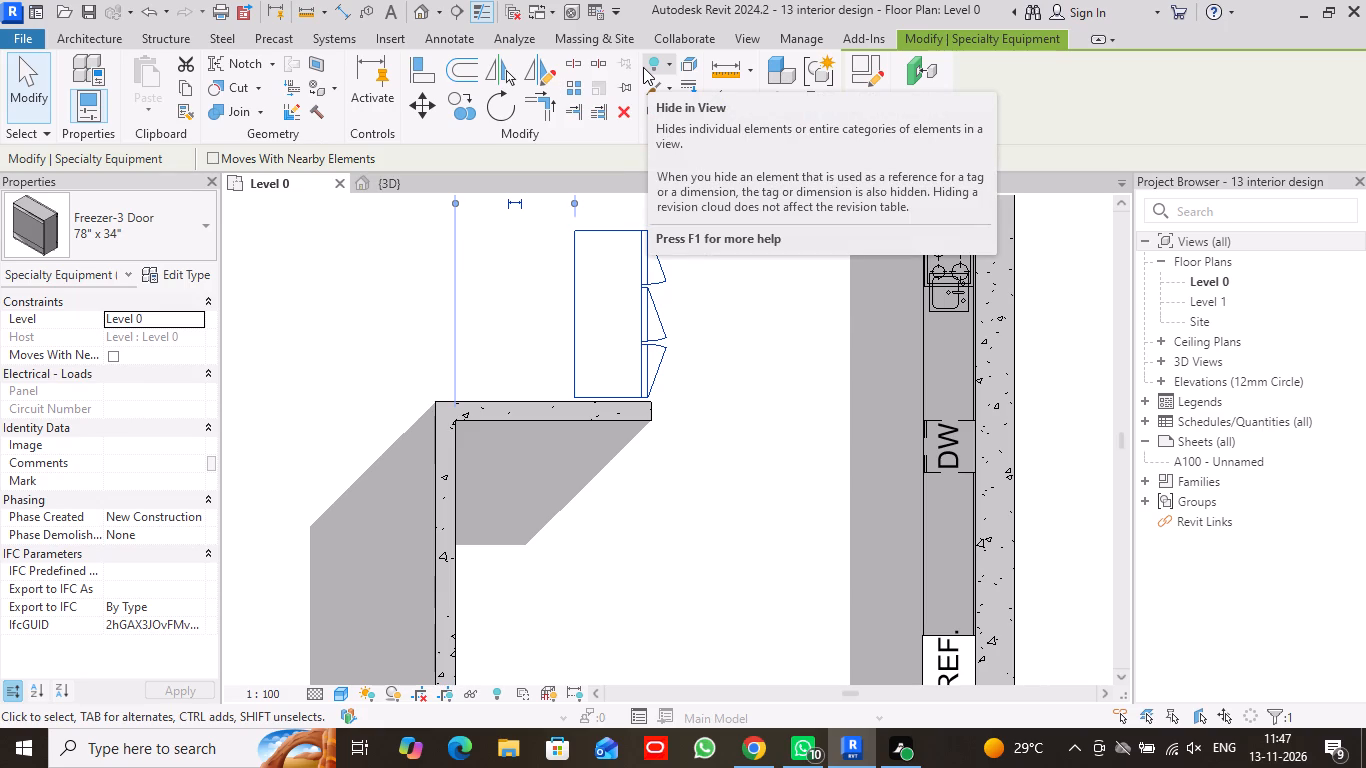
left_click(43, 103)
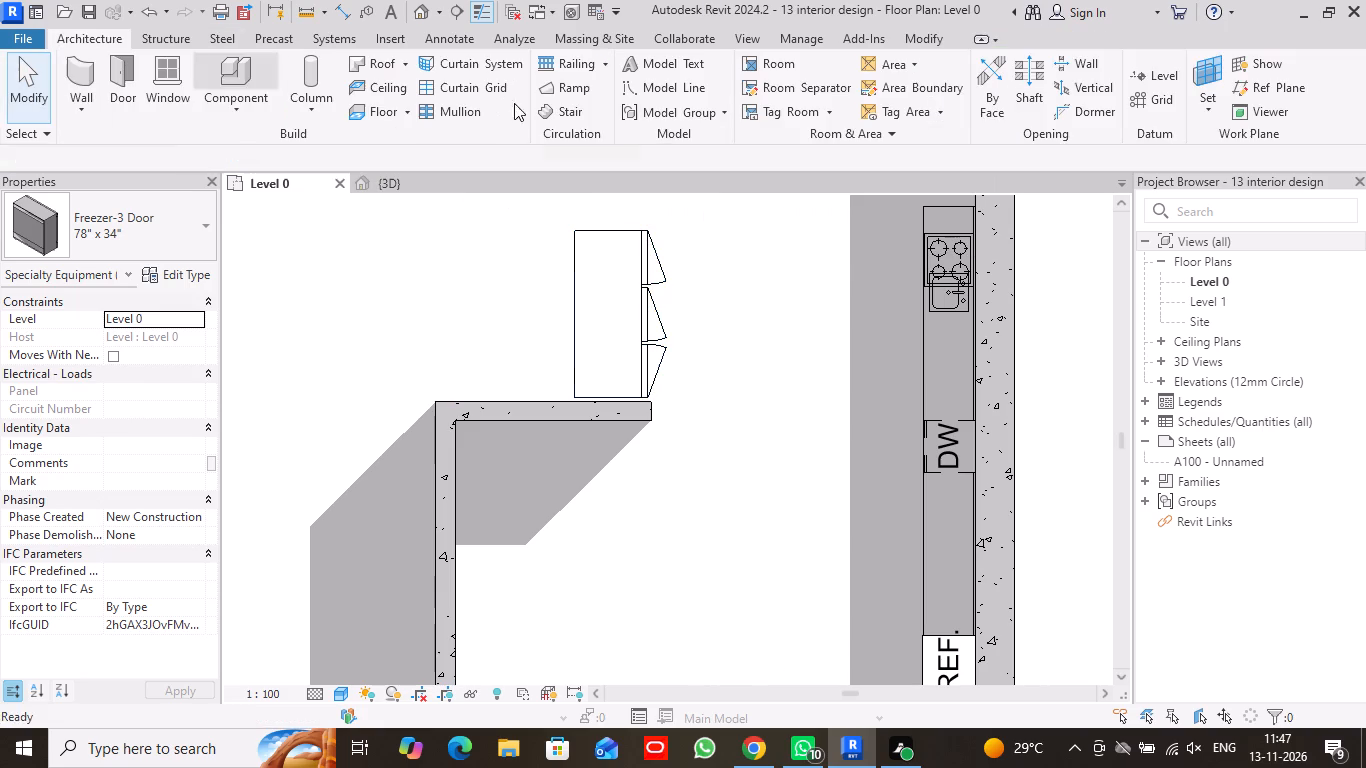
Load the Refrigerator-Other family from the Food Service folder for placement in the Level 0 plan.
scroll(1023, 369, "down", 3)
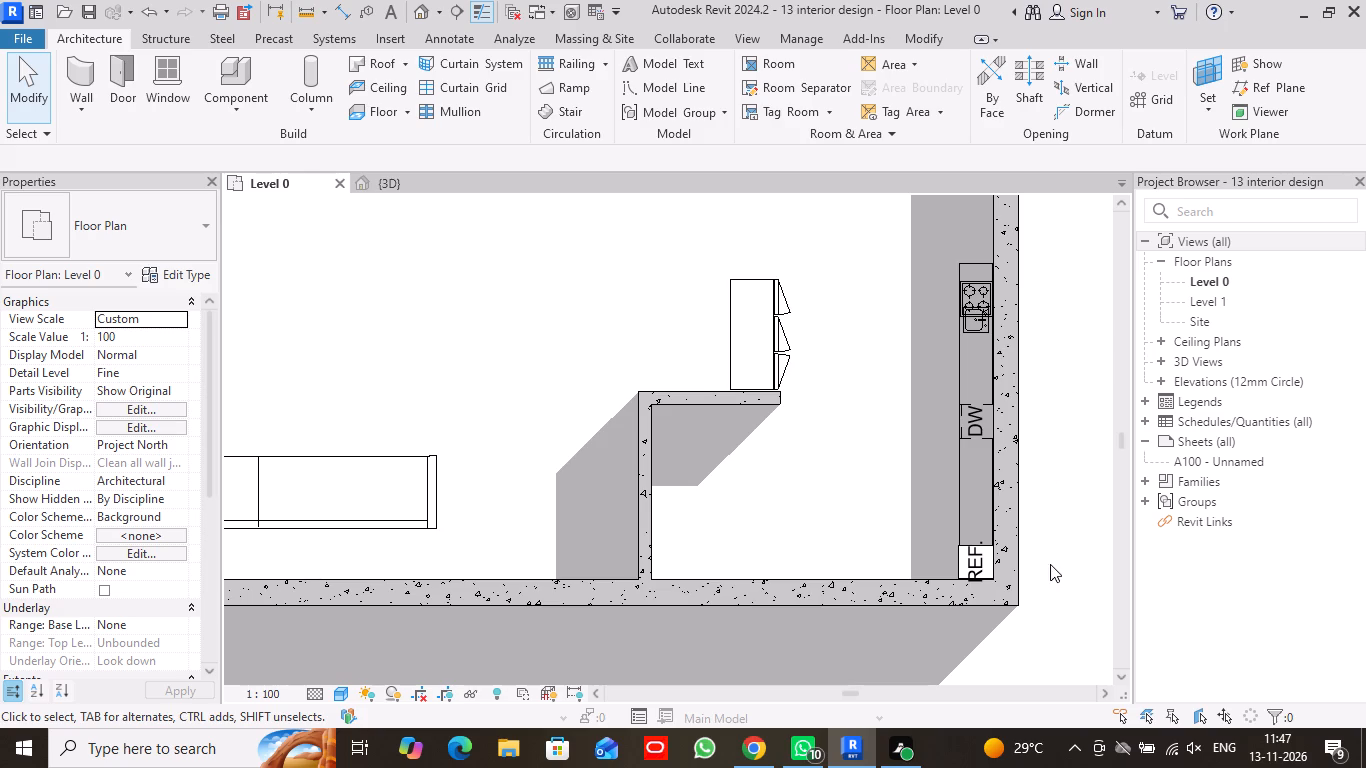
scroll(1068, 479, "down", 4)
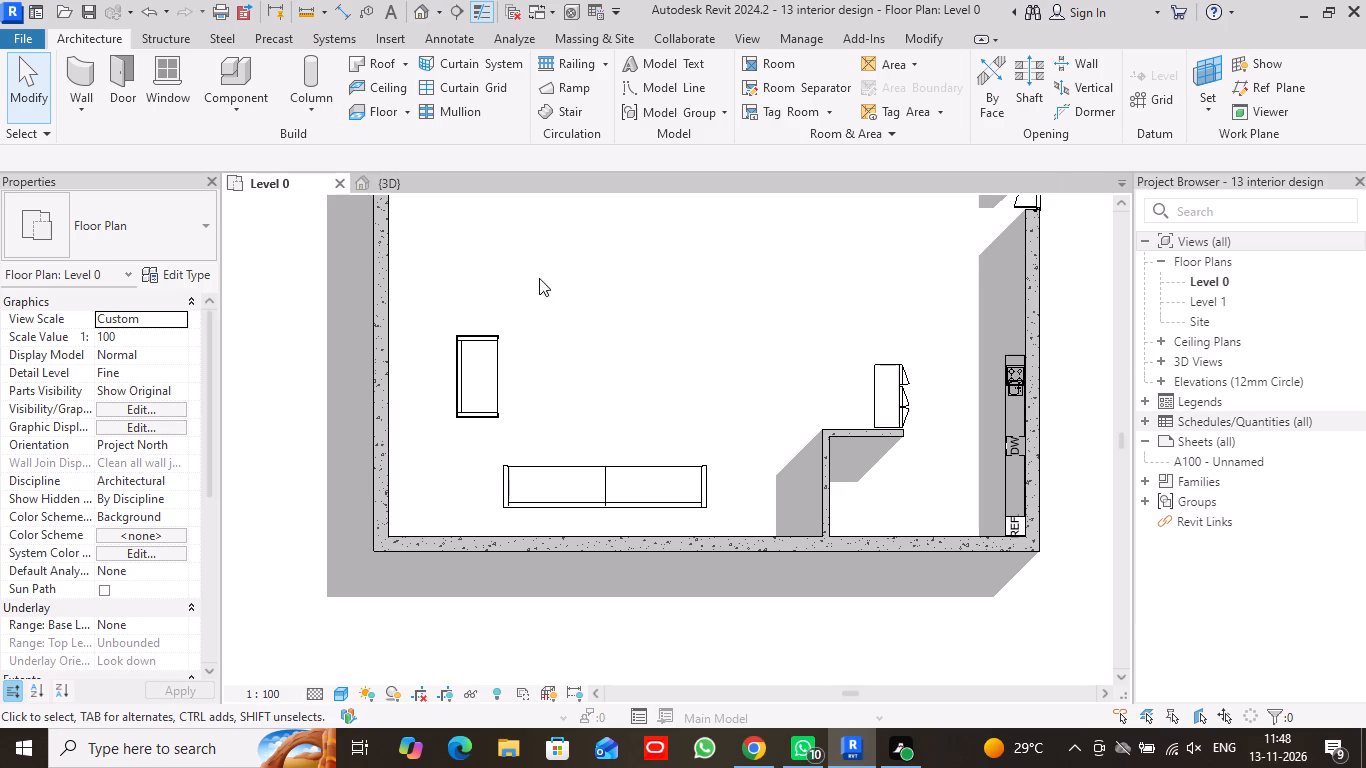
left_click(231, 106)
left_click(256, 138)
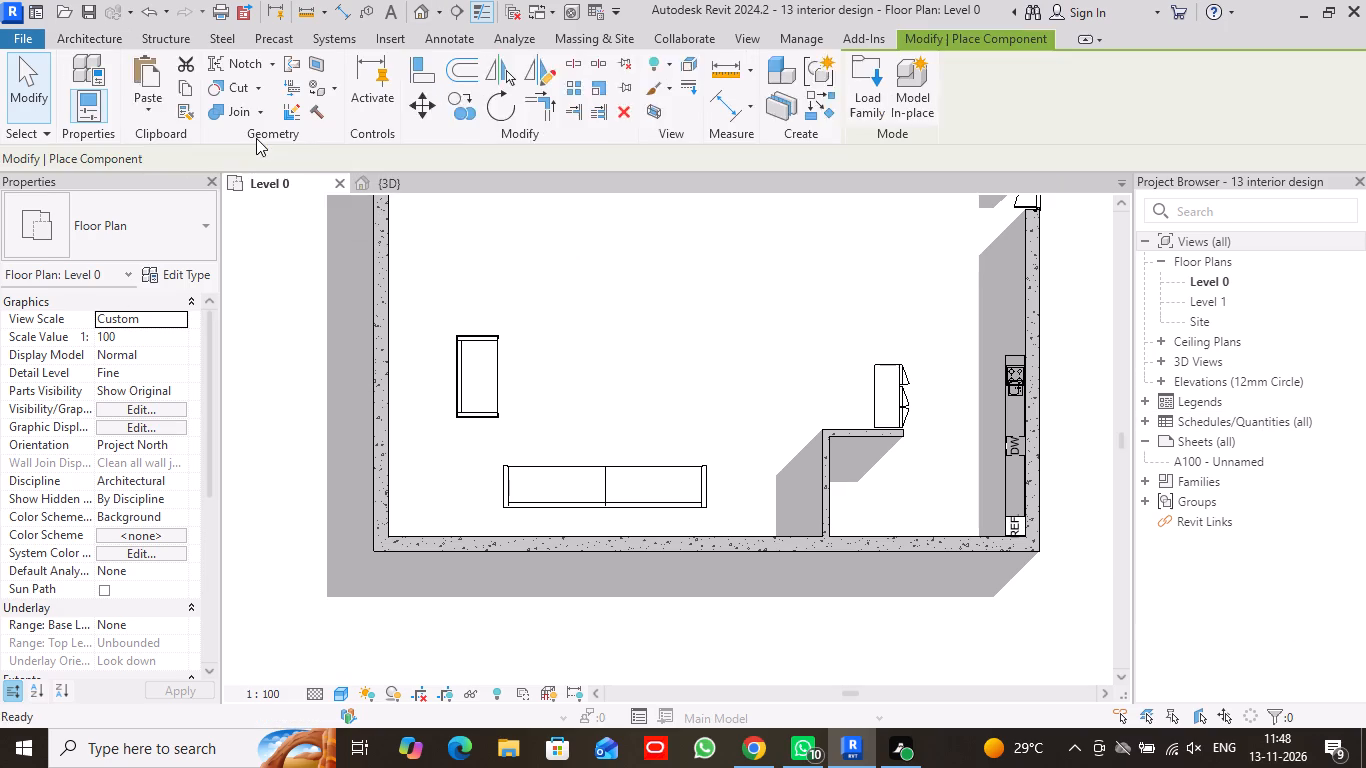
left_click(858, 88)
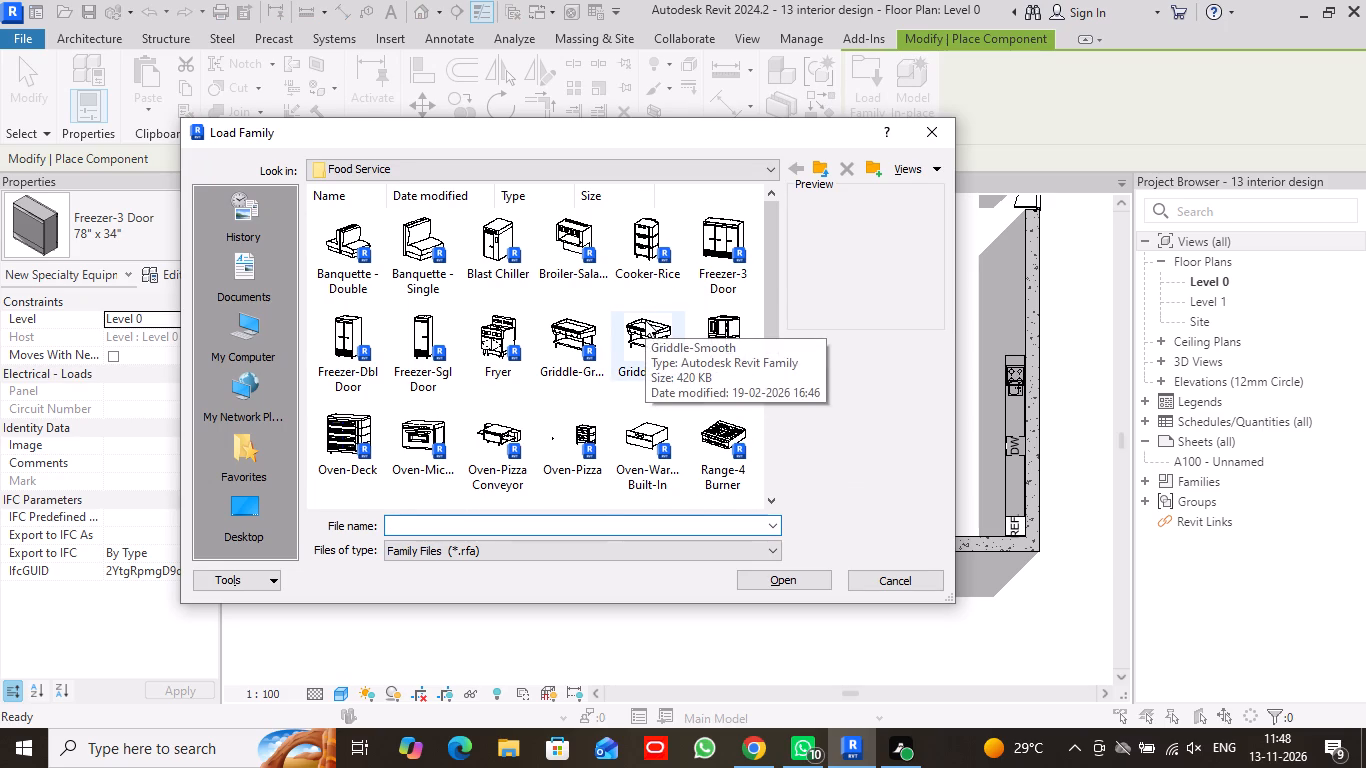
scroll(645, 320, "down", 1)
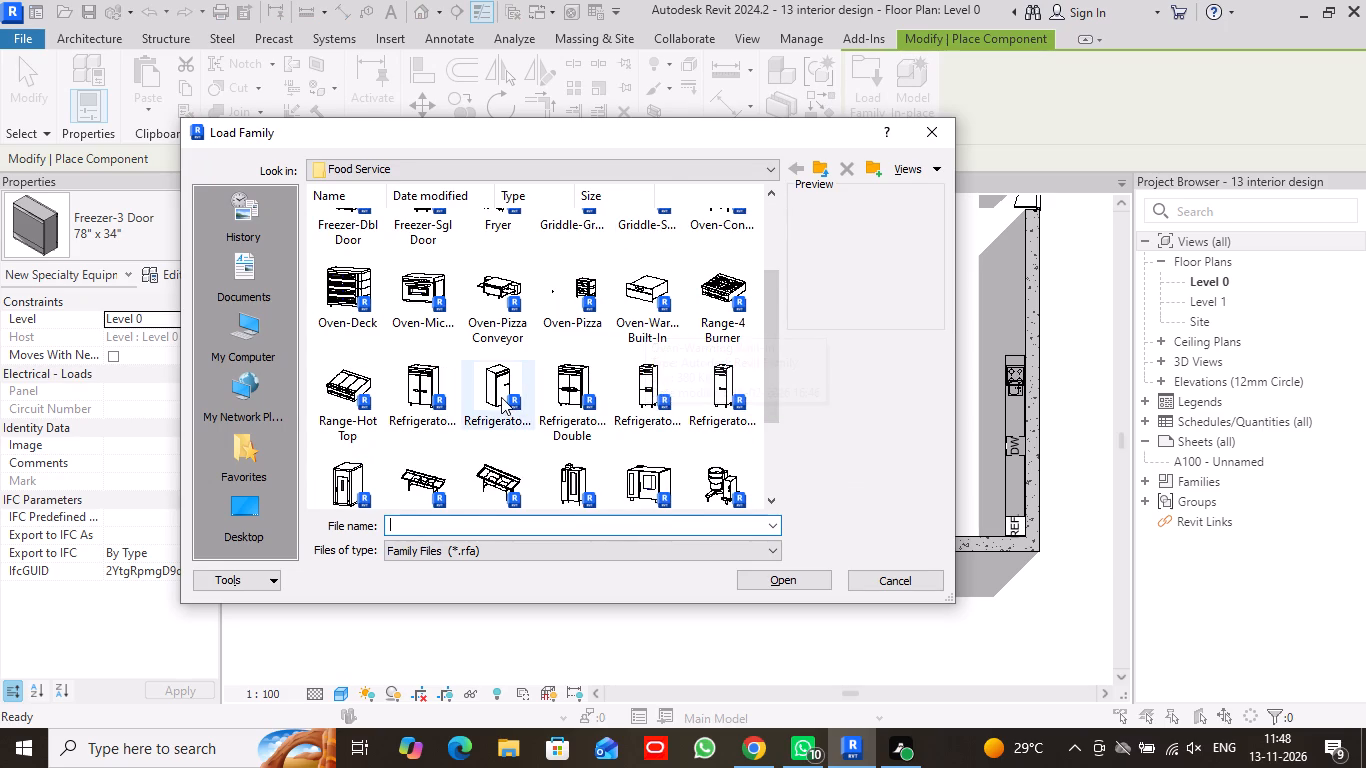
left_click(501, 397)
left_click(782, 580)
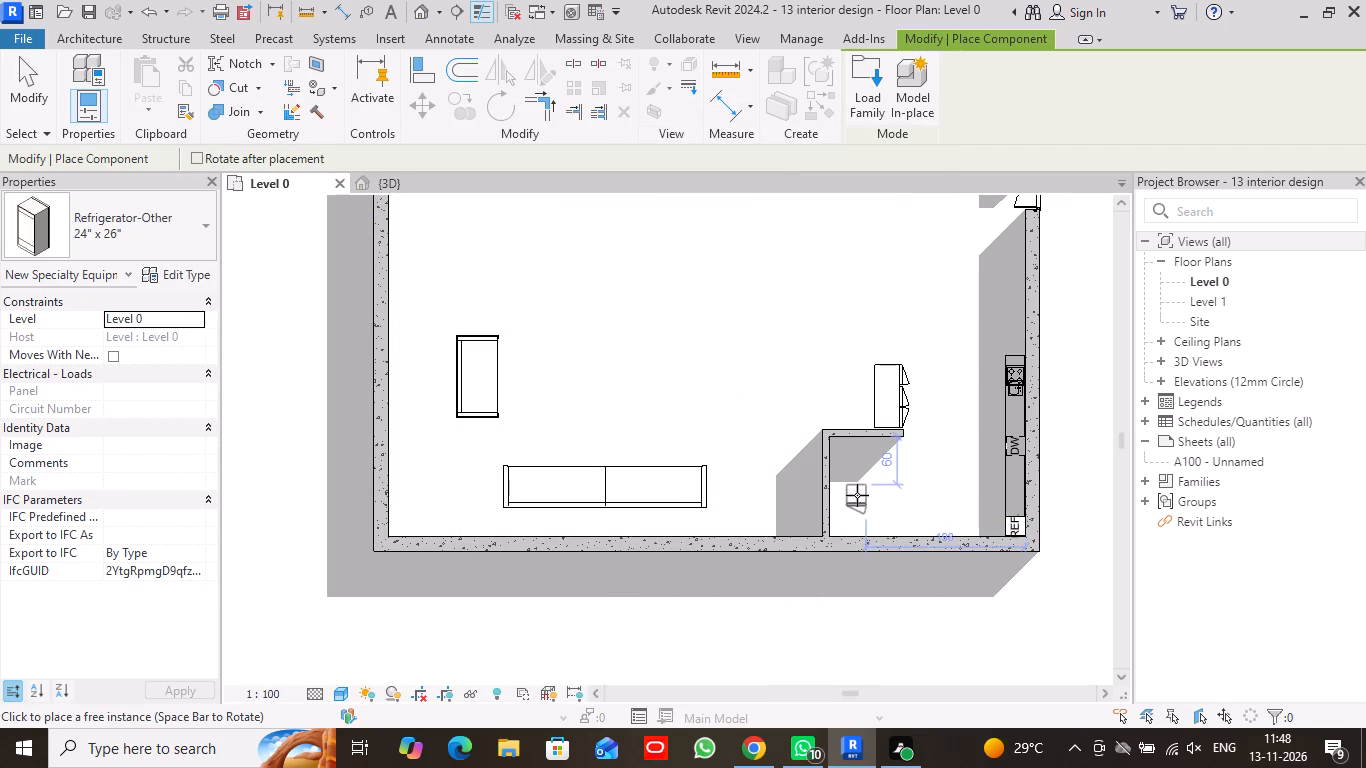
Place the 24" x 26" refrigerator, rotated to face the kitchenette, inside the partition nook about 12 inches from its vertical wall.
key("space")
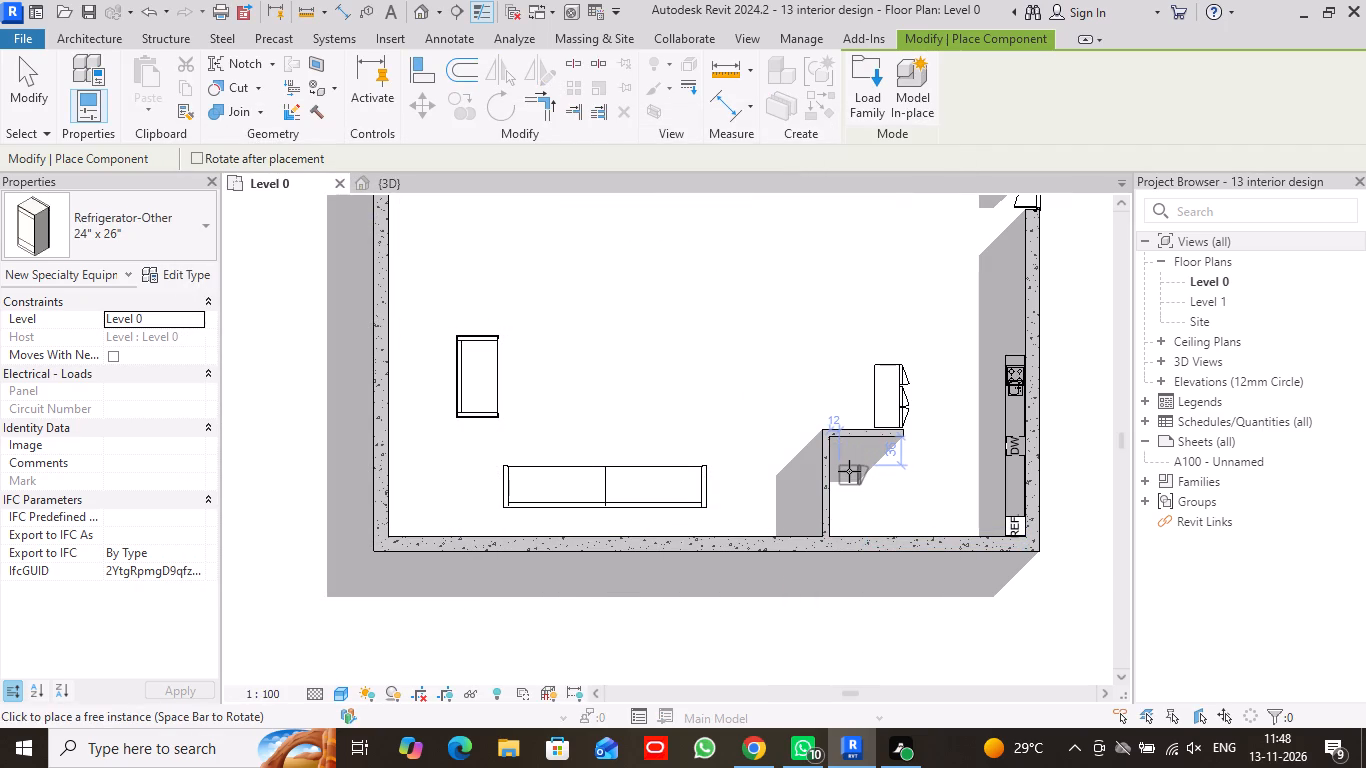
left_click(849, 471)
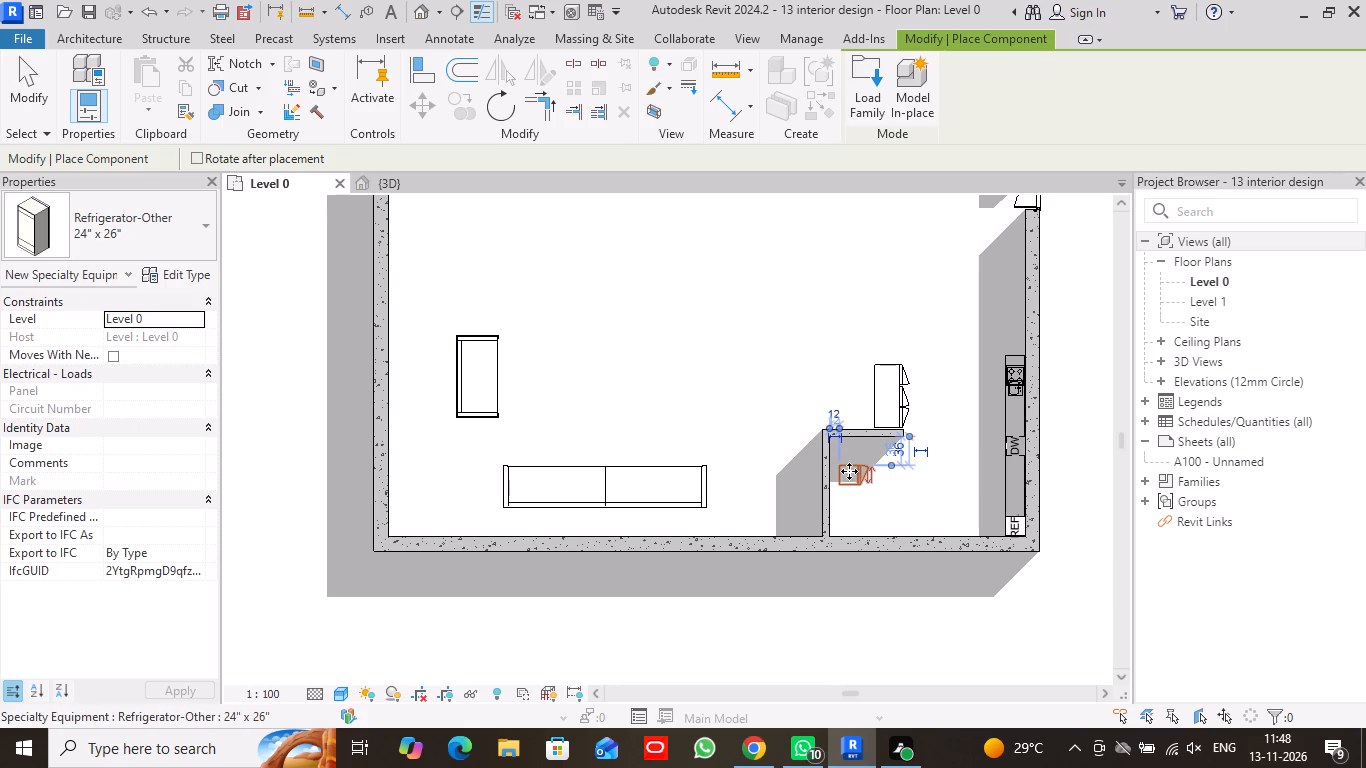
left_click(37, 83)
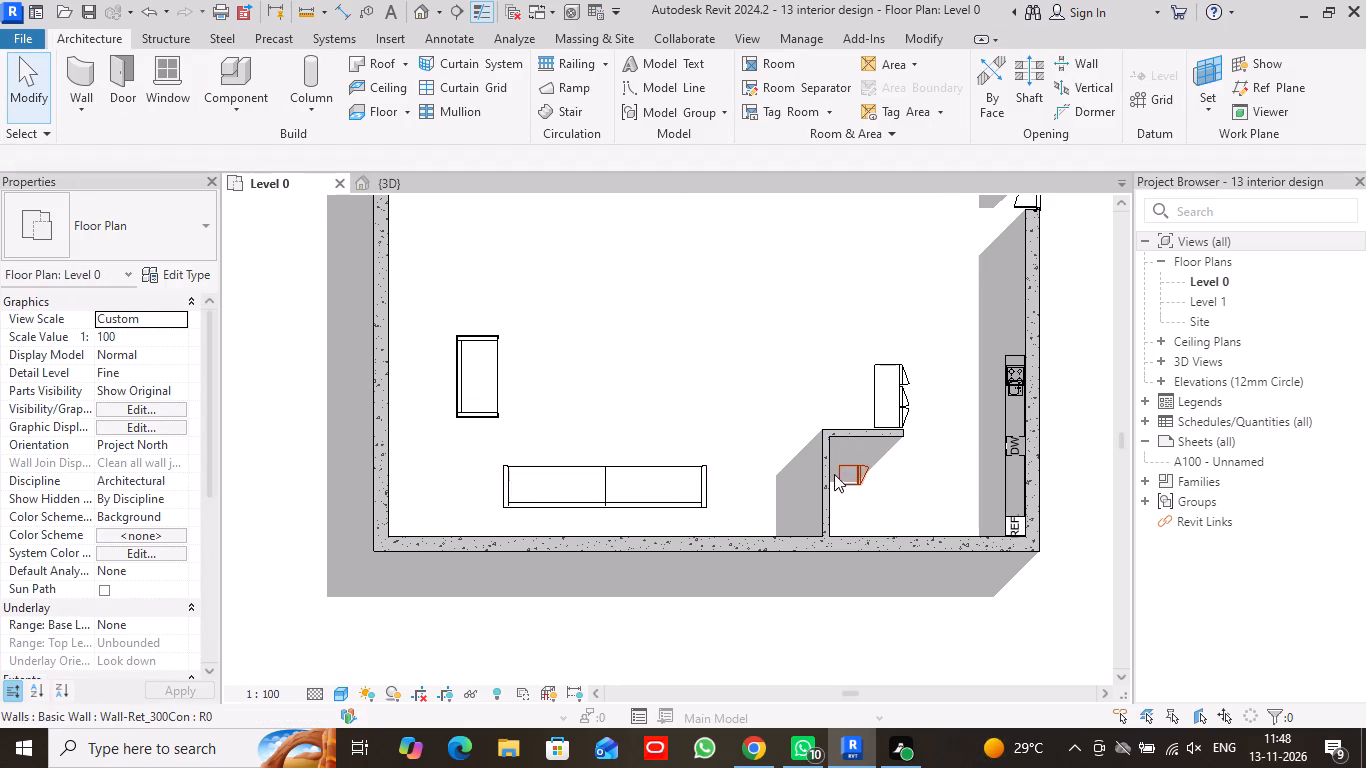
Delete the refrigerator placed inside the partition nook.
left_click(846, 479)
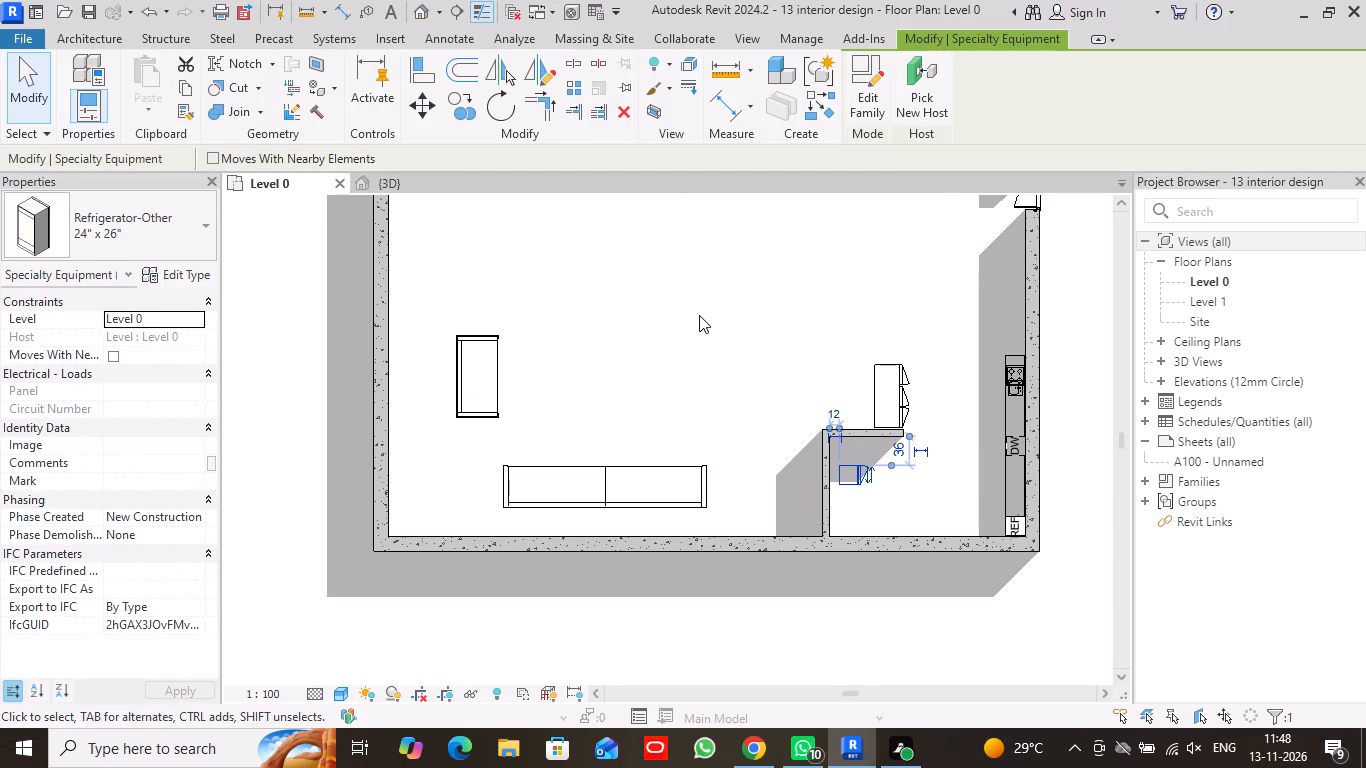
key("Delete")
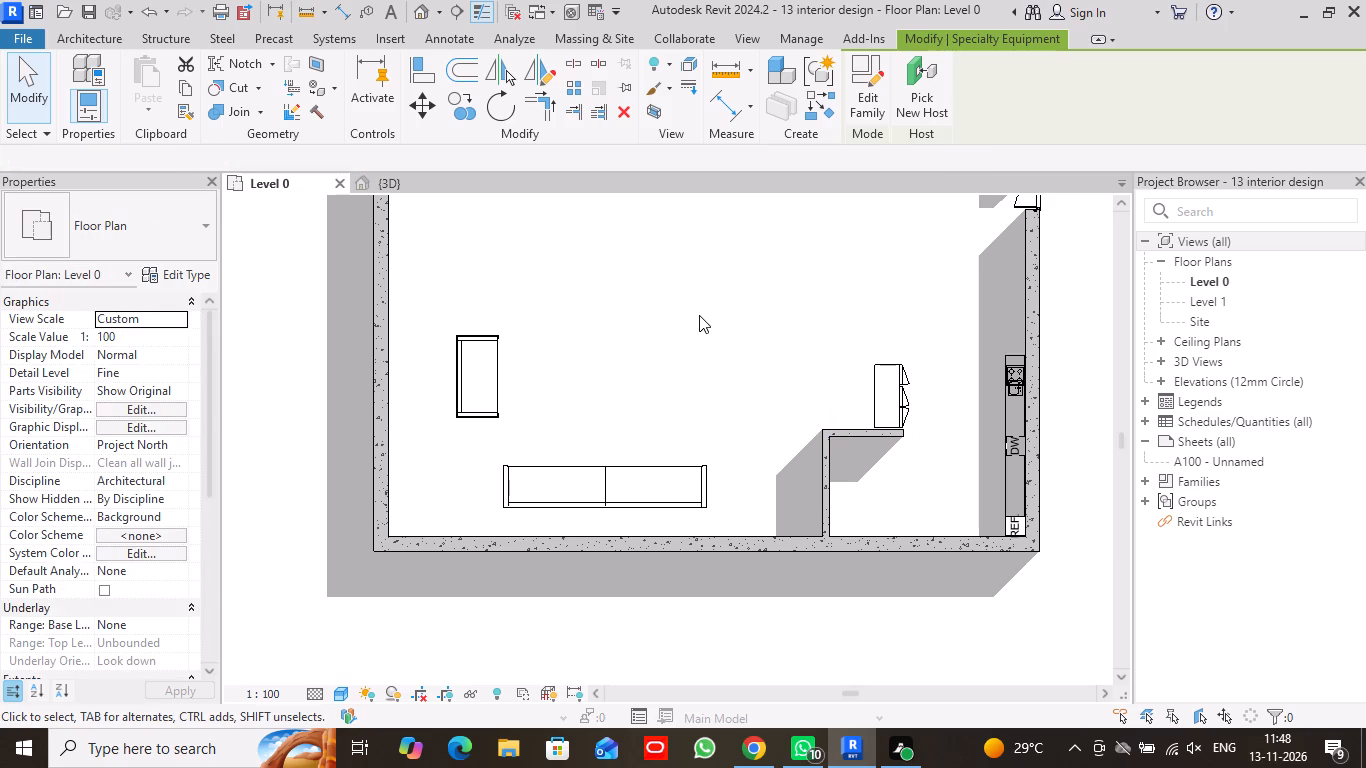
Move the three-door freezer straight down into the partition nook, about 25 inches below the short horizontal partition.
left_click(898, 394)
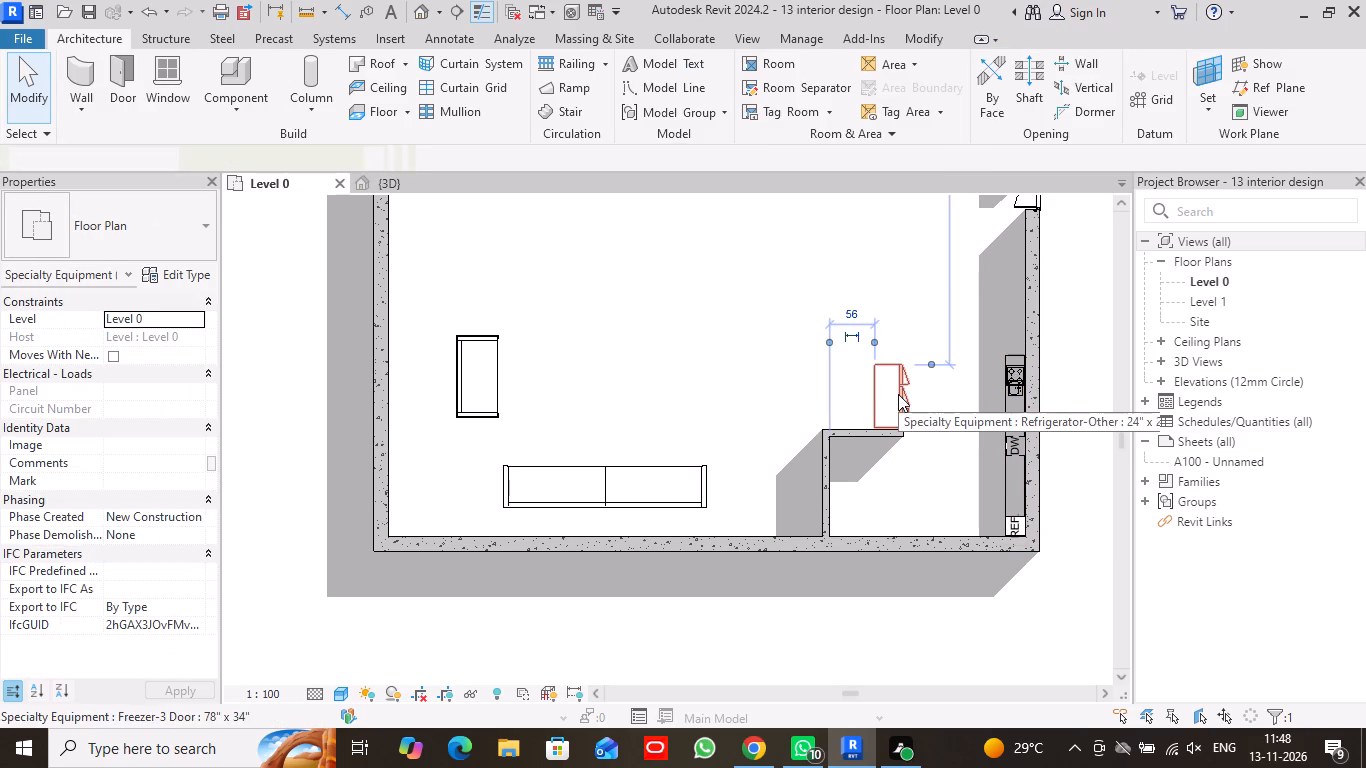
left_click(426, 102)
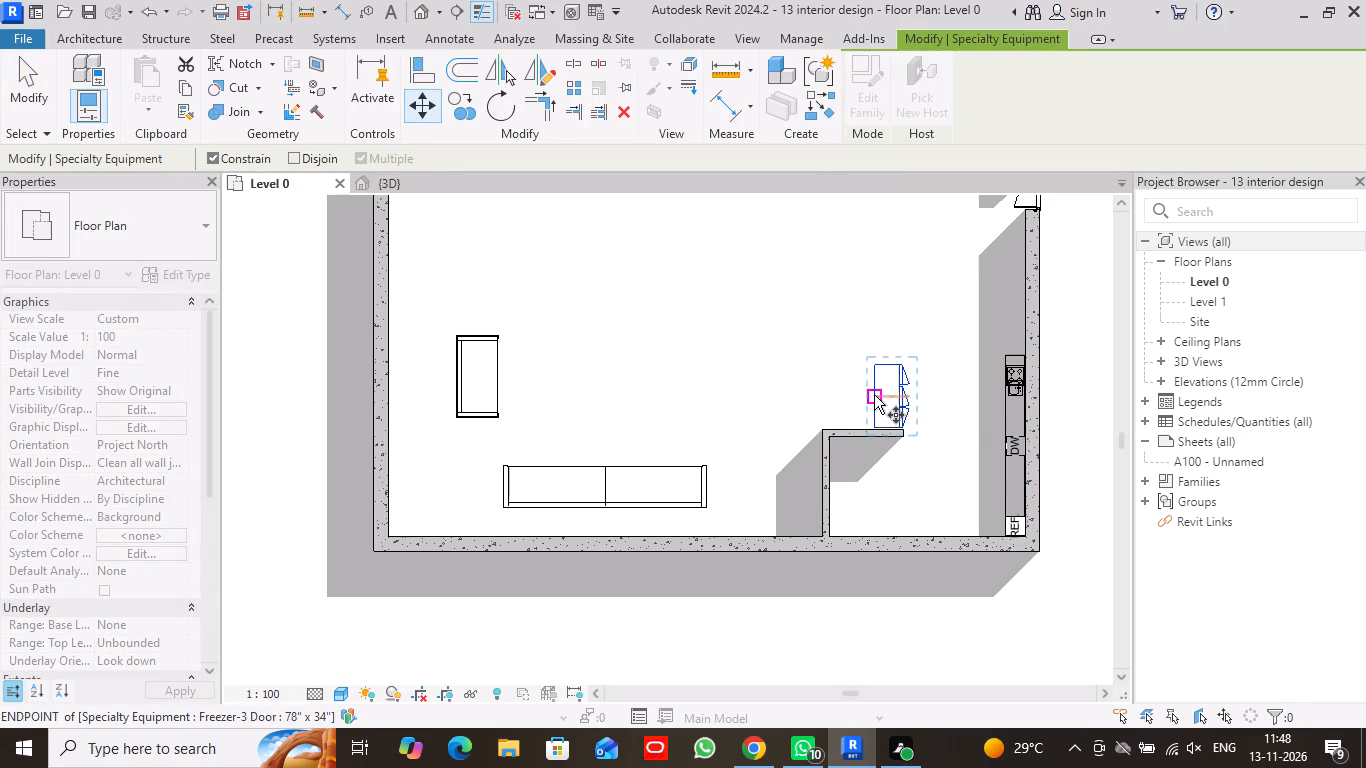
left_click(874, 395)
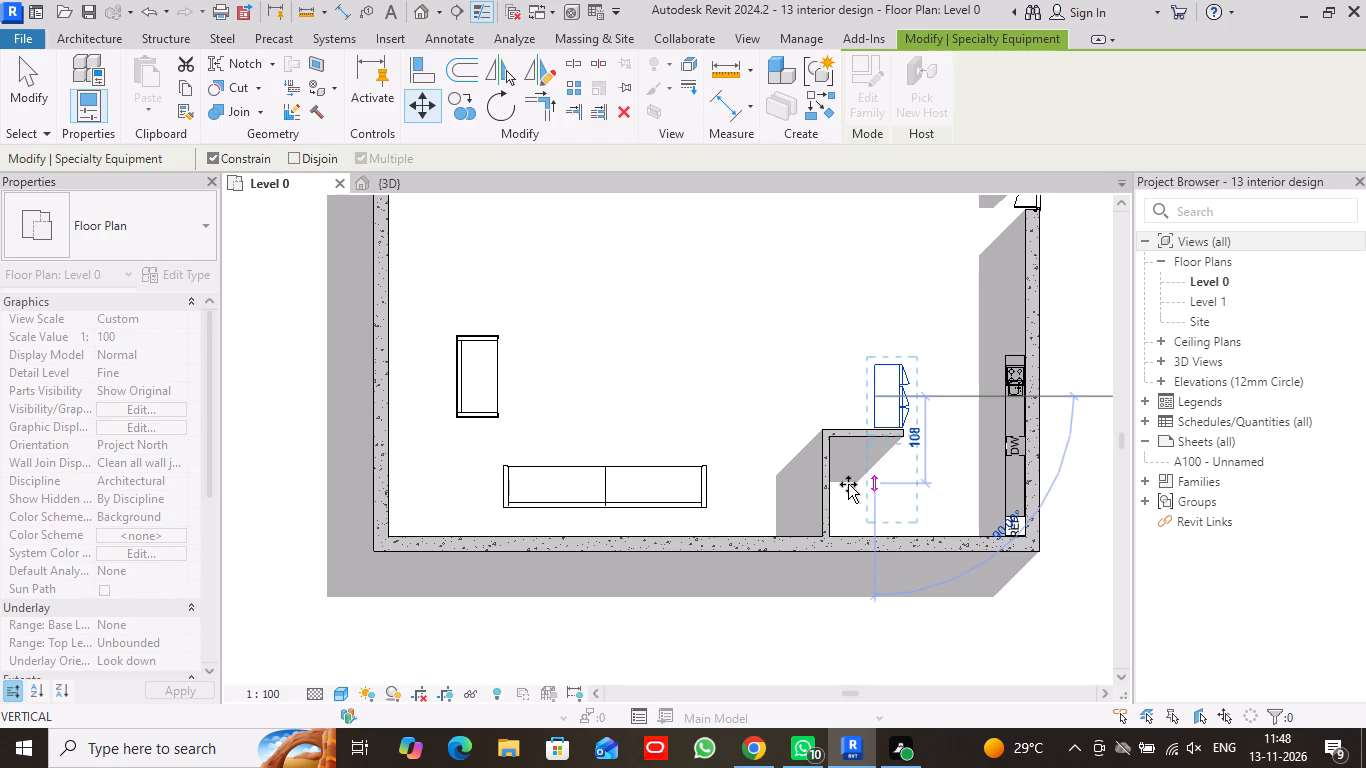
left_click(848, 486)
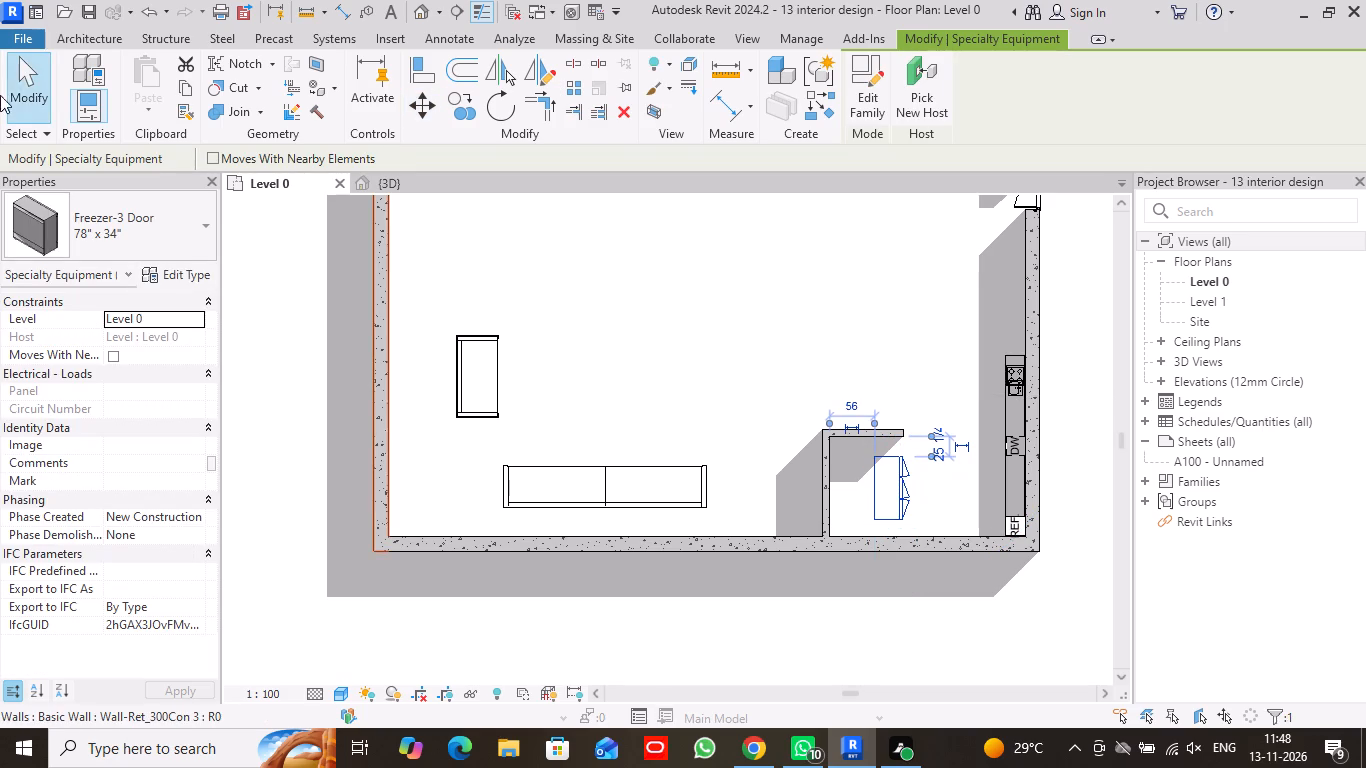
left_click(17, 85)
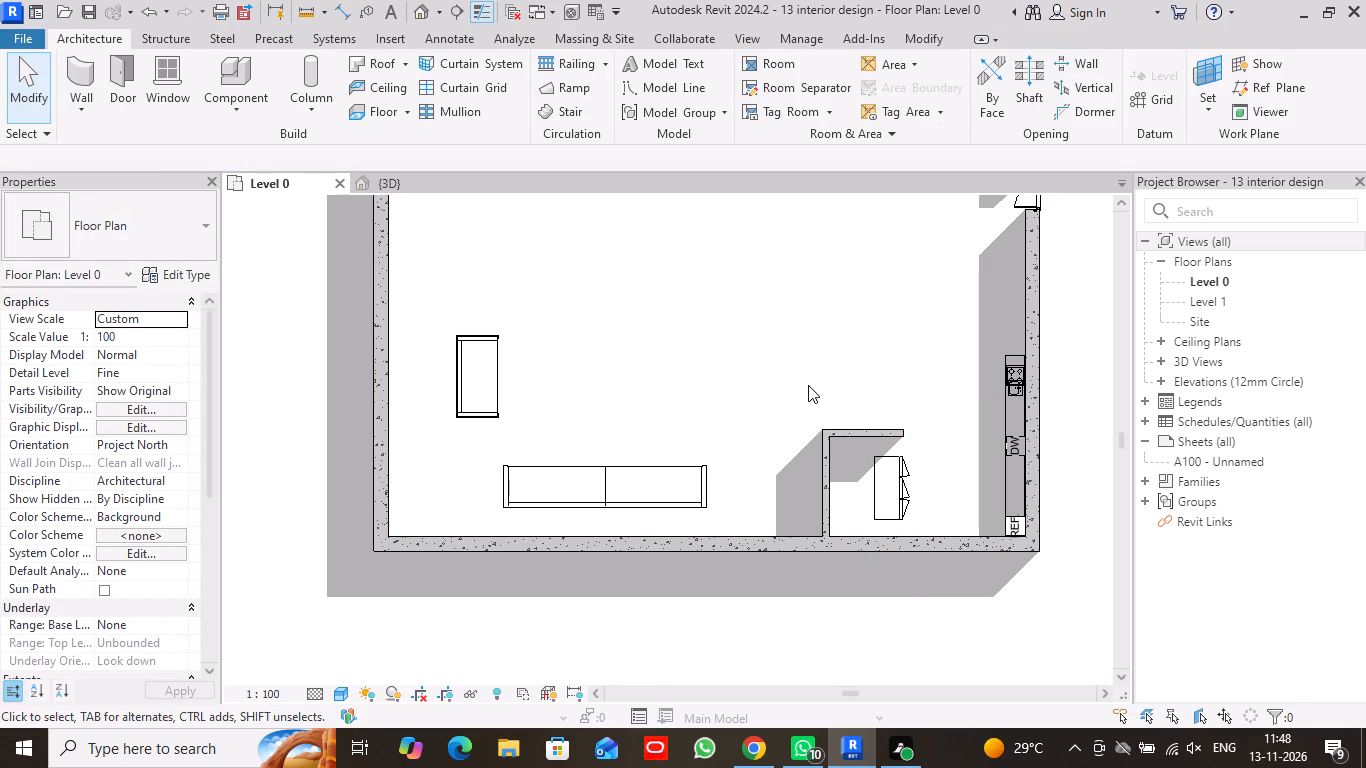
Nudge the three-door freezer left until it sits about 1 inch from the nook's vertical partition wall.
left_click(900, 480)
key("Left")
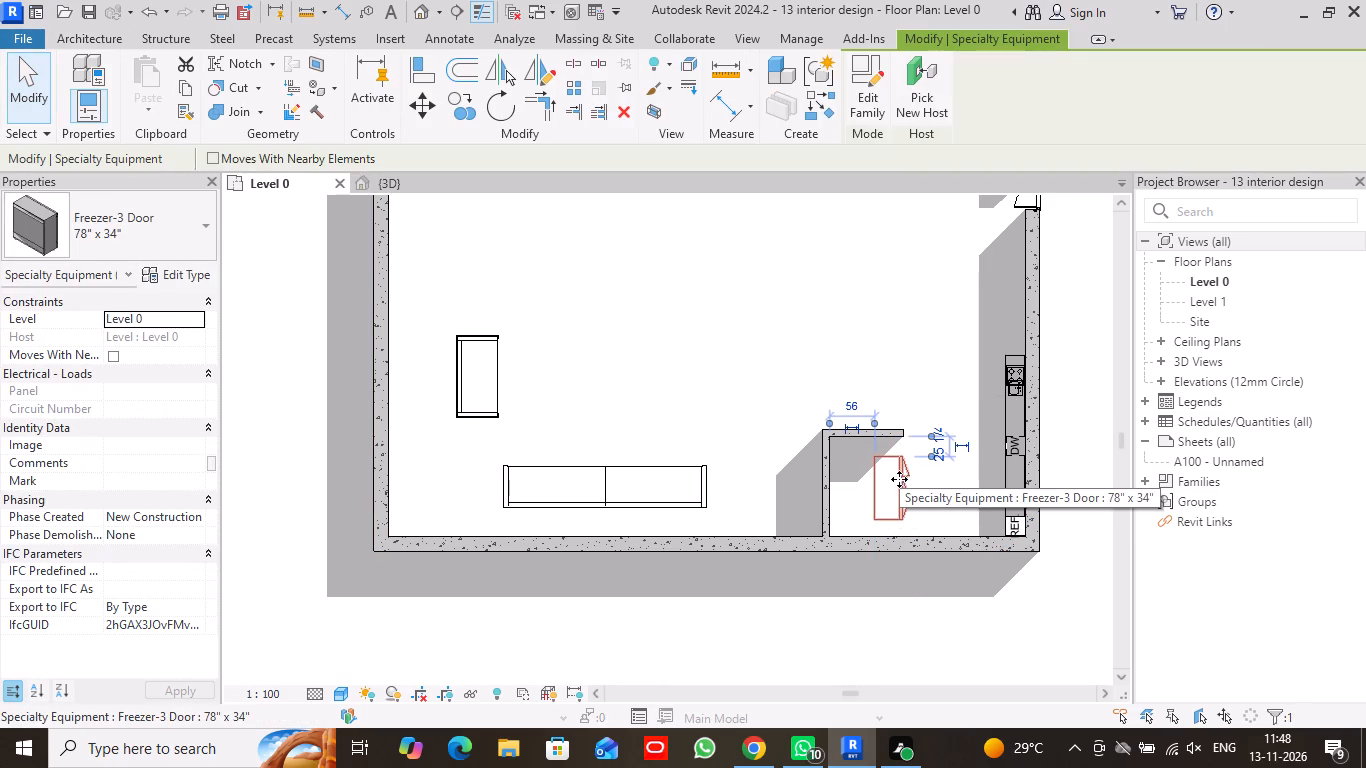
key("Left")
key("Left")
key("Left")
key("Left")
key("Left")
key("Left")
key("Left")
key("Left")
key("Left")
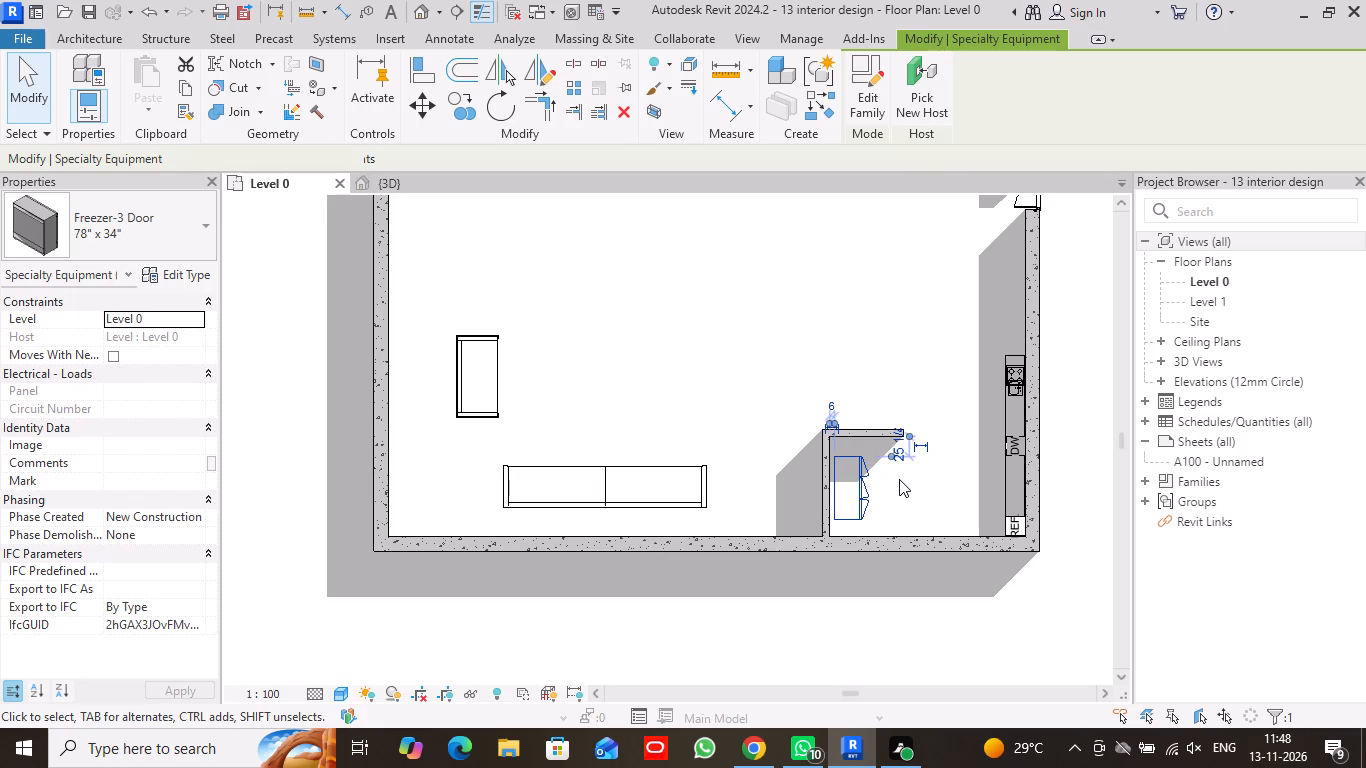
key("Left")
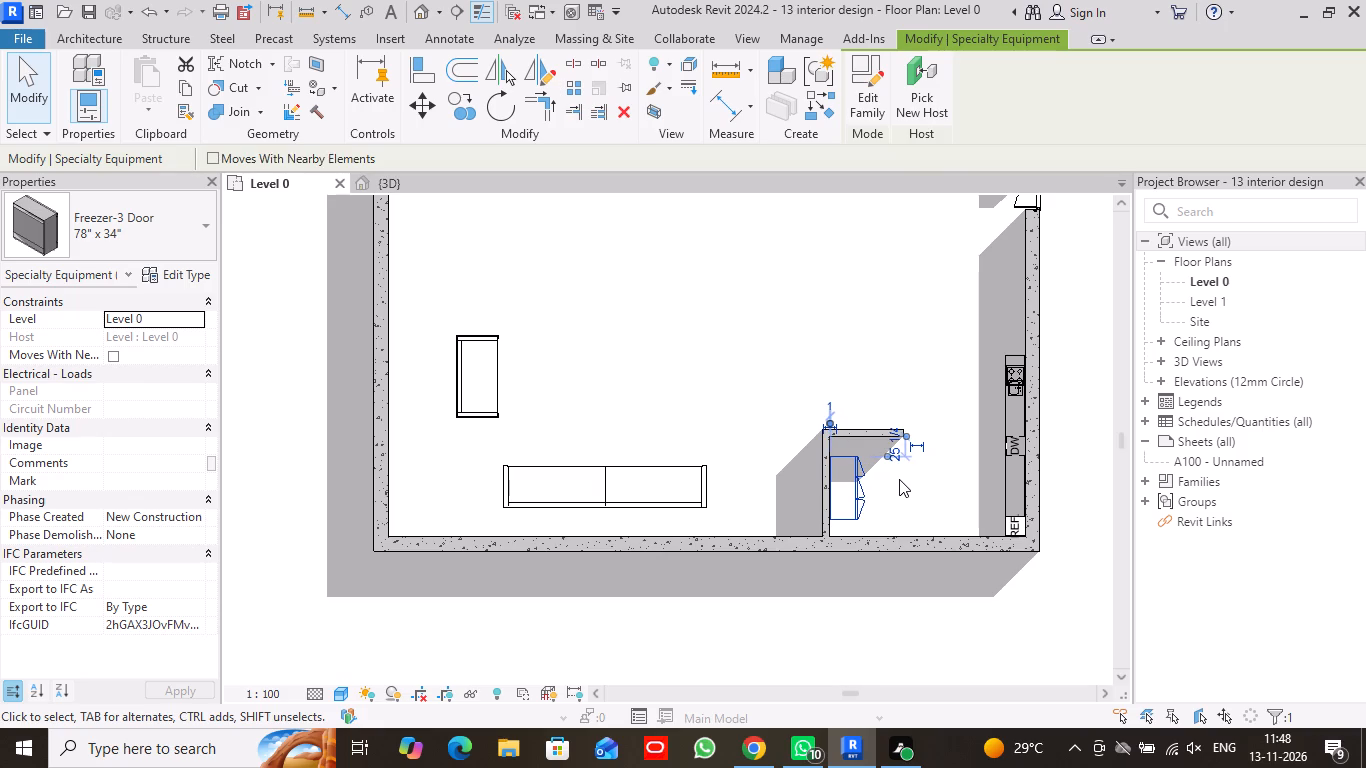
left_click(16, 81)
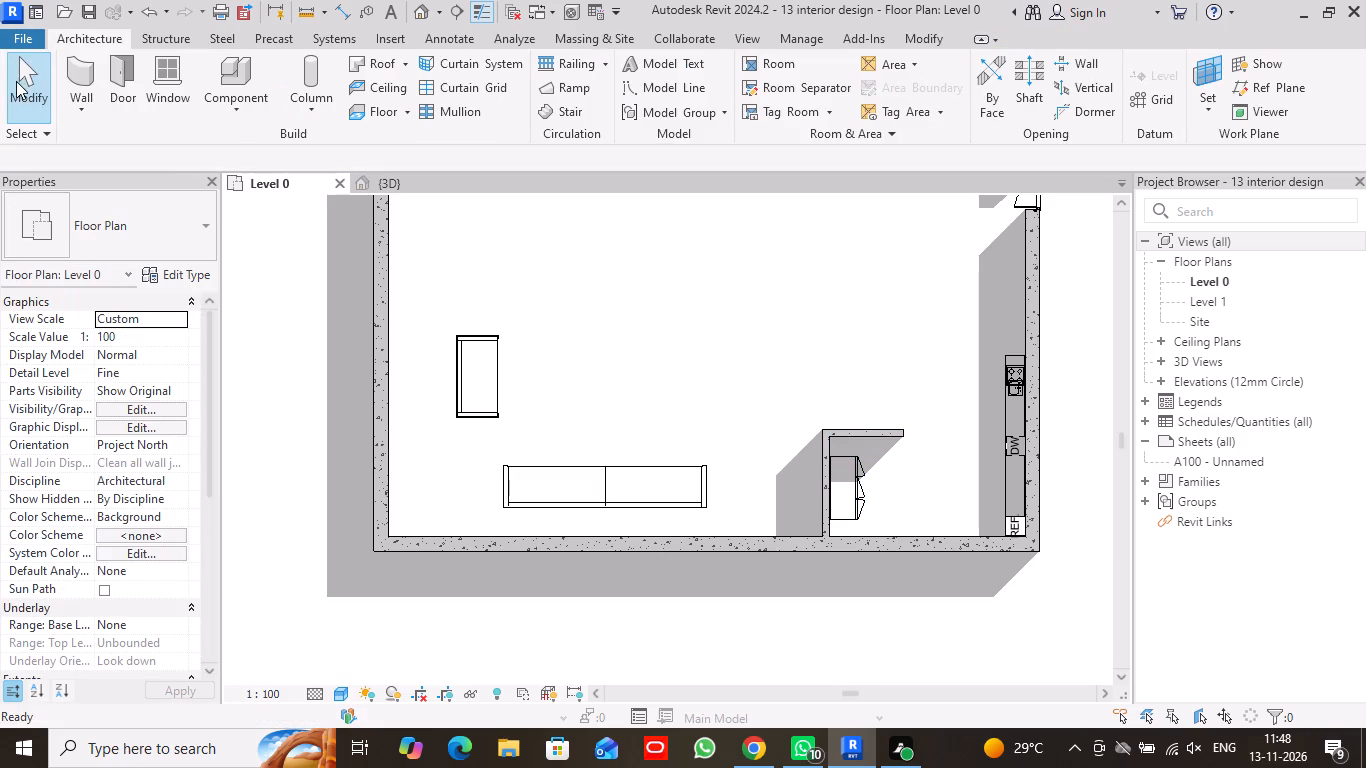
Load the Table-Dining Round family from the Furniture Tables folder for placement in the Level 0 plan.
scroll(831, 597, "down", 1)
scroll(831, 597, "up", 4)
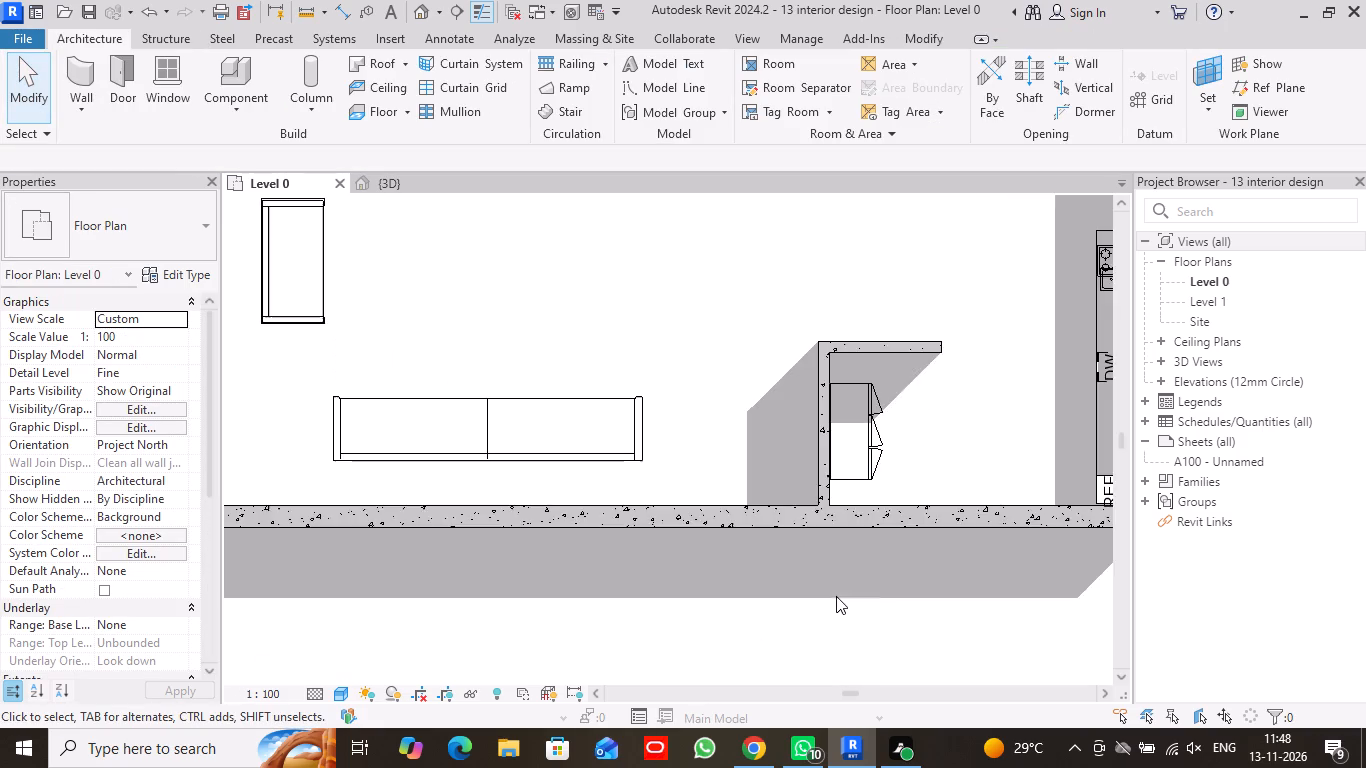
middle_click_drag(873, 587, 746, 588)
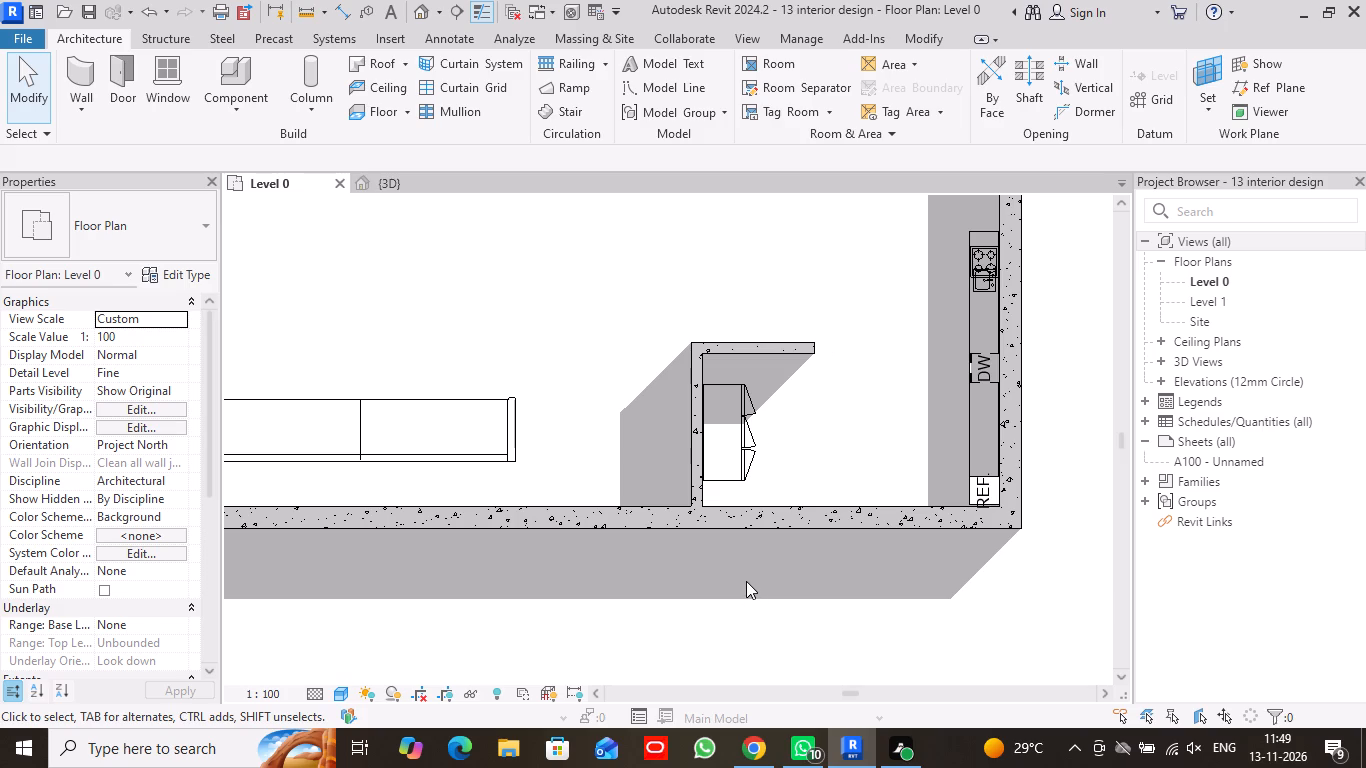
scroll(748, 577, "down", 5)
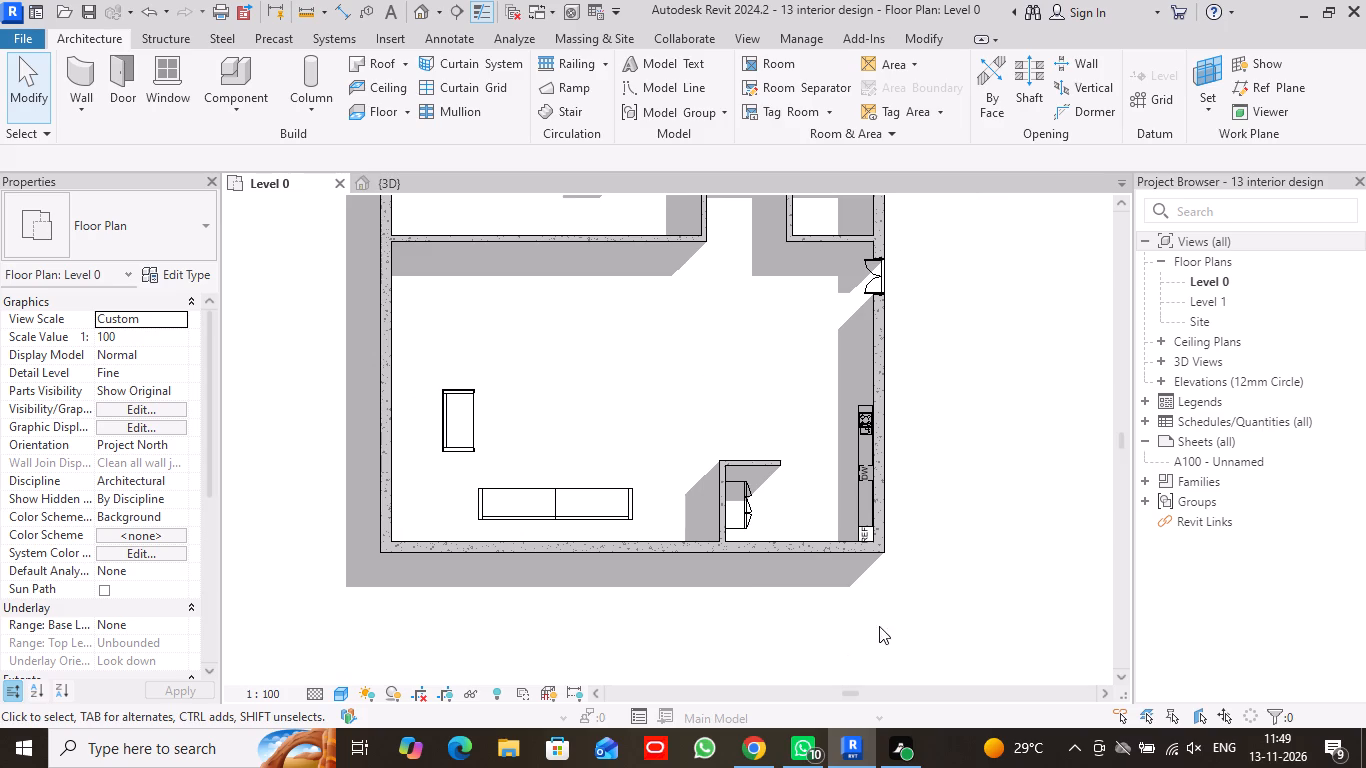
scroll(837, 574, "down", 2)
middle_click_drag(791, 449, 784, 489)
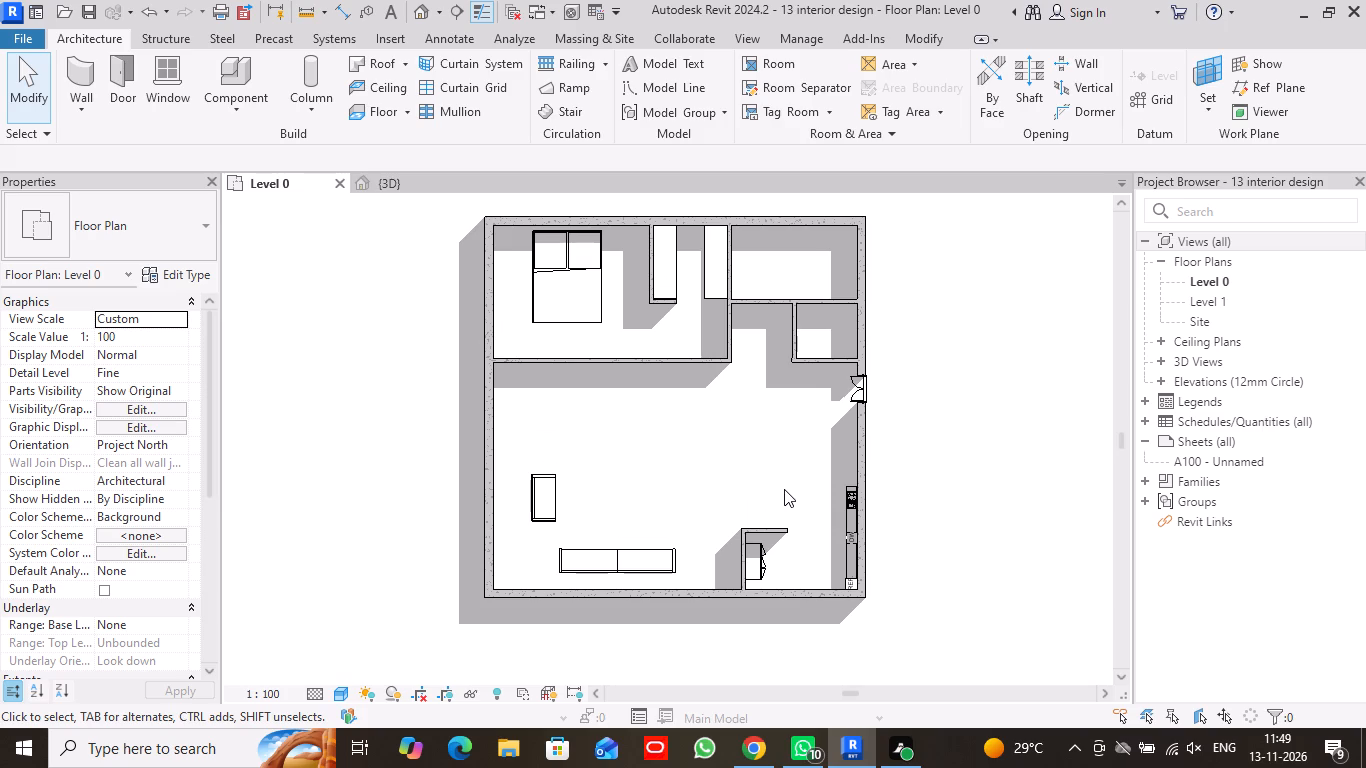
left_click(246, 108)
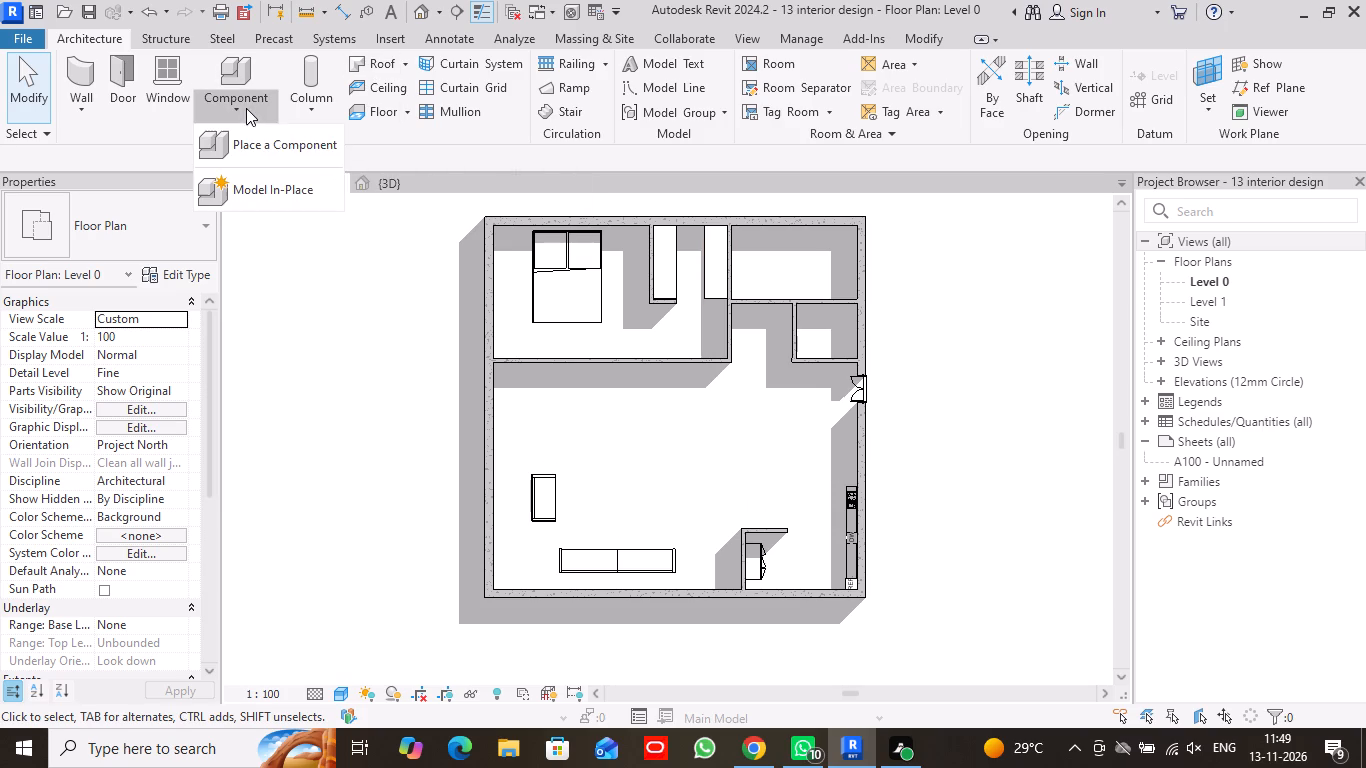
left_click(272, 140)
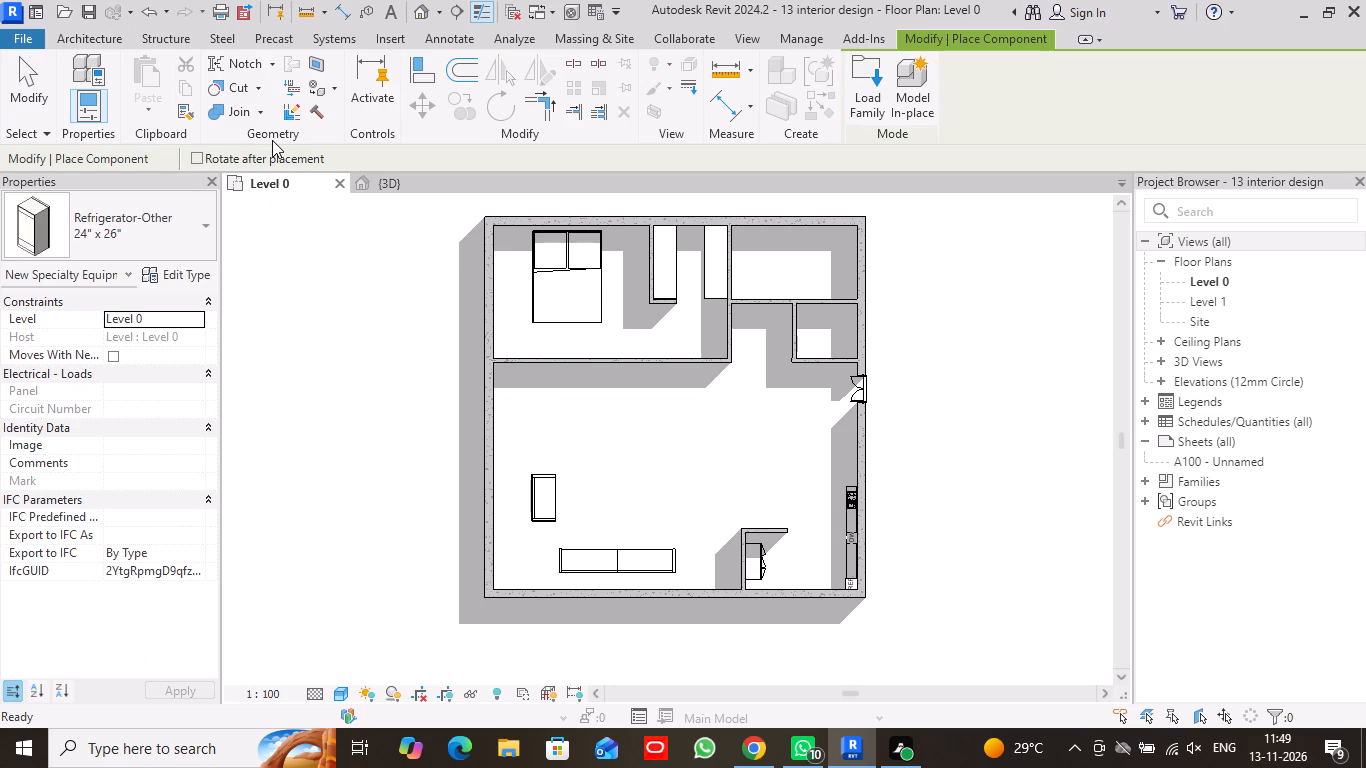
left_click(870, 85)
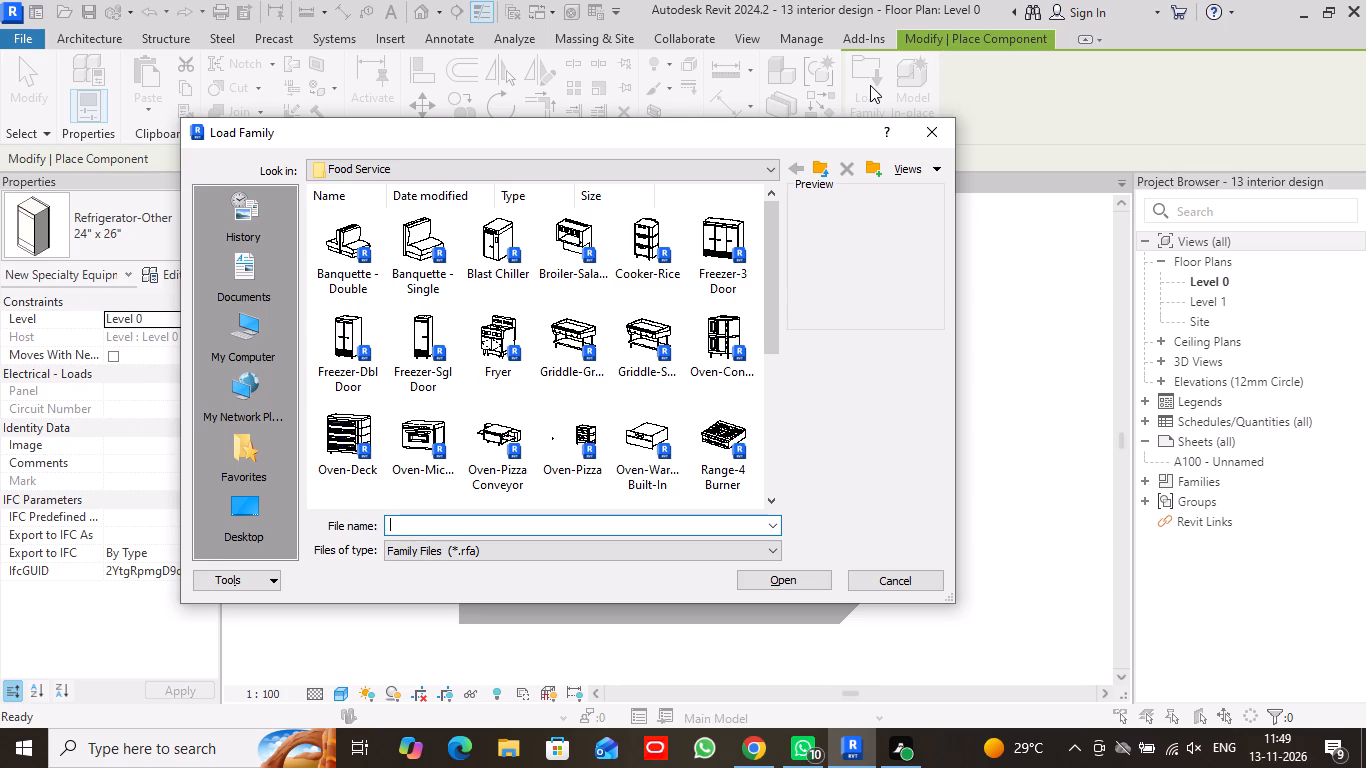
left_click(816, 166)
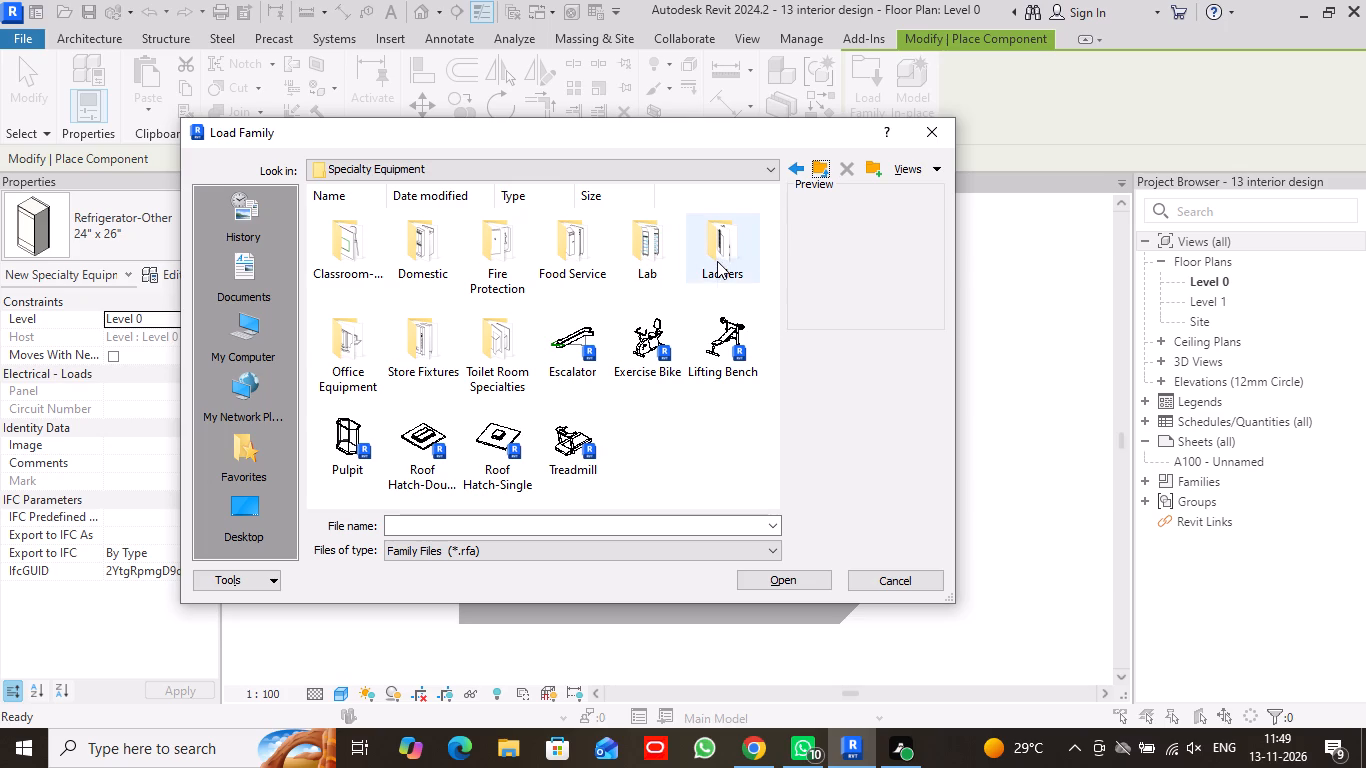
left_click(819, 172)
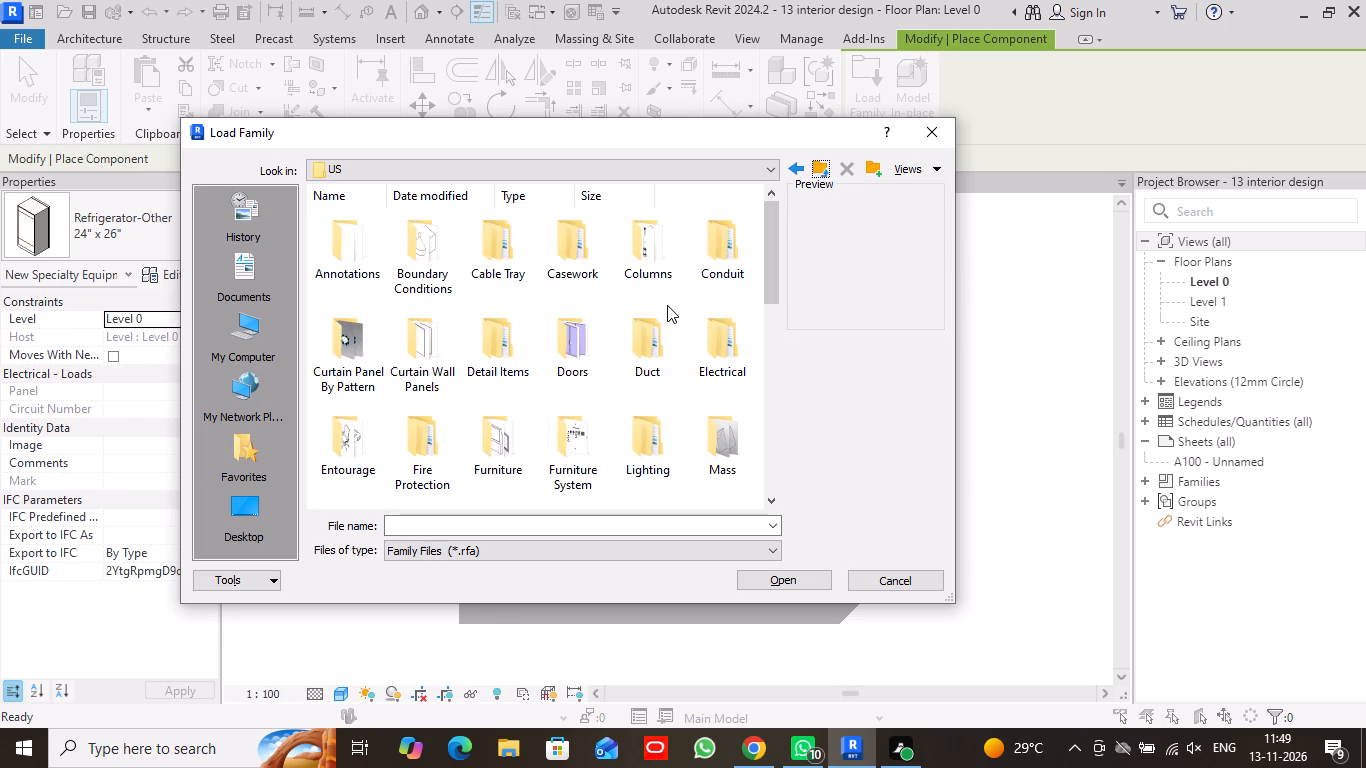
double_click(504, 448)
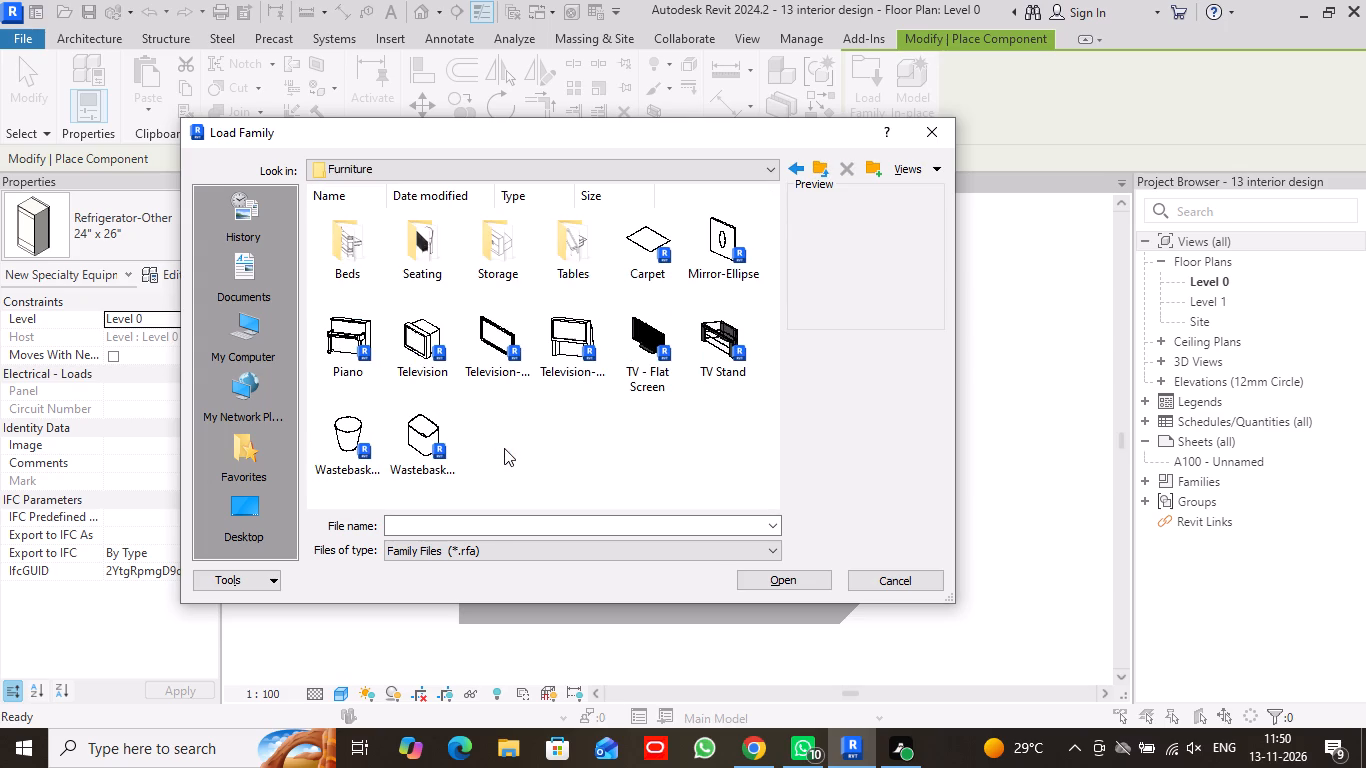
double_click(589, 255)
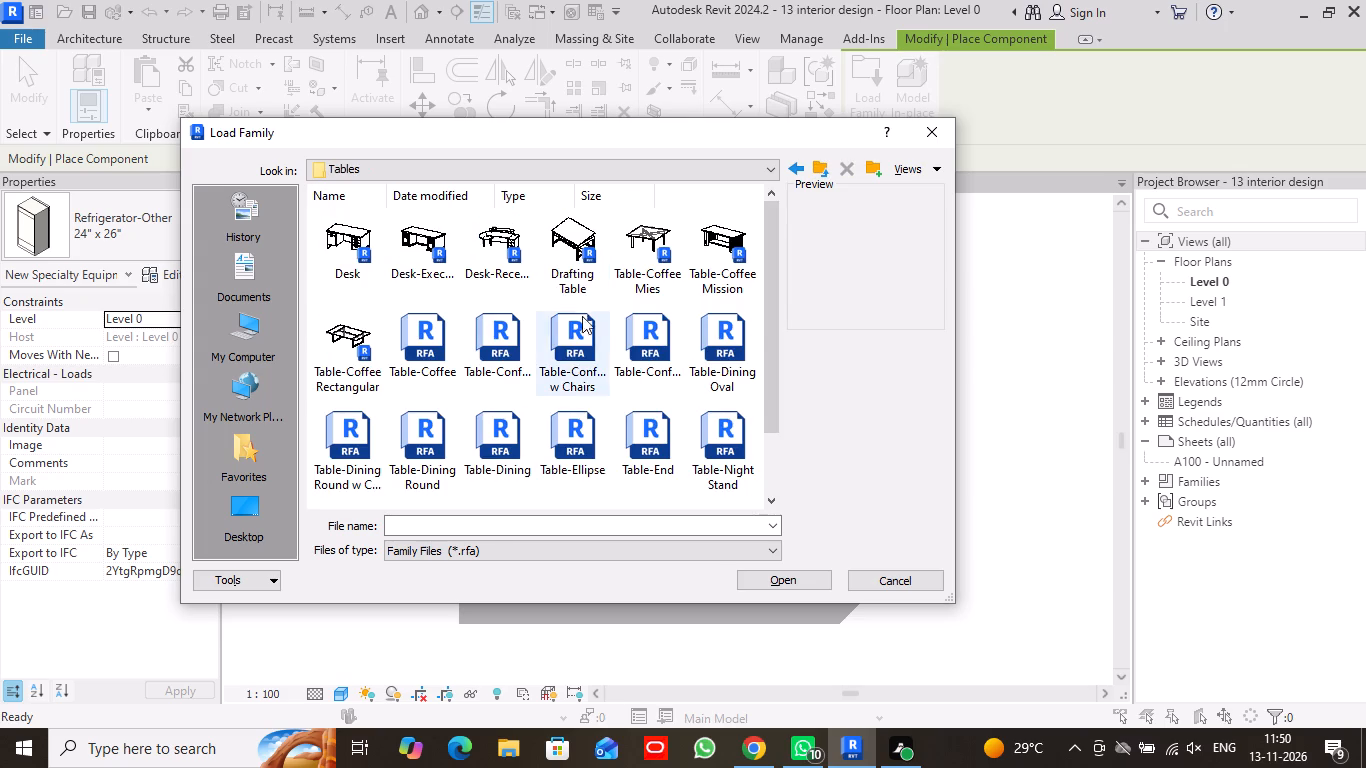
scroll(687, 418, "down", 2)
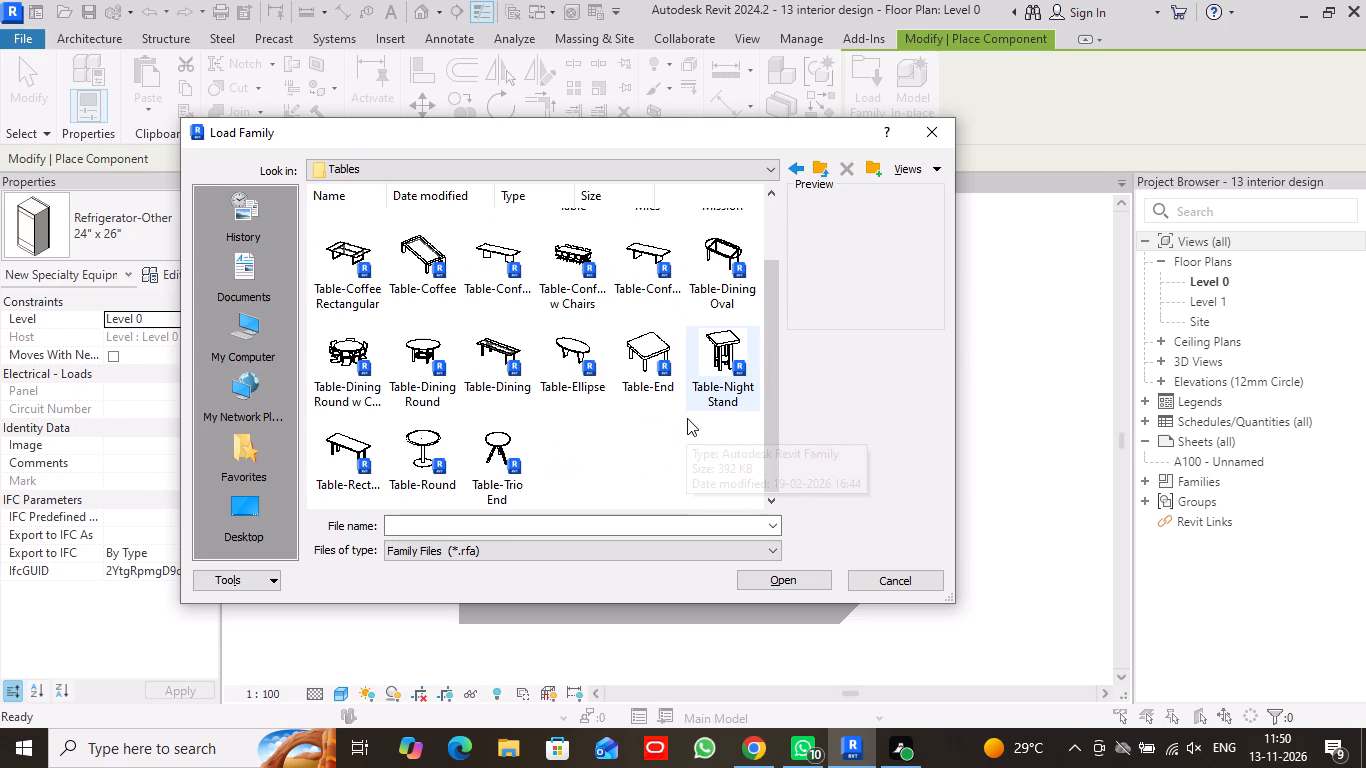
left_click(434, 356)
left_click(798, 582)
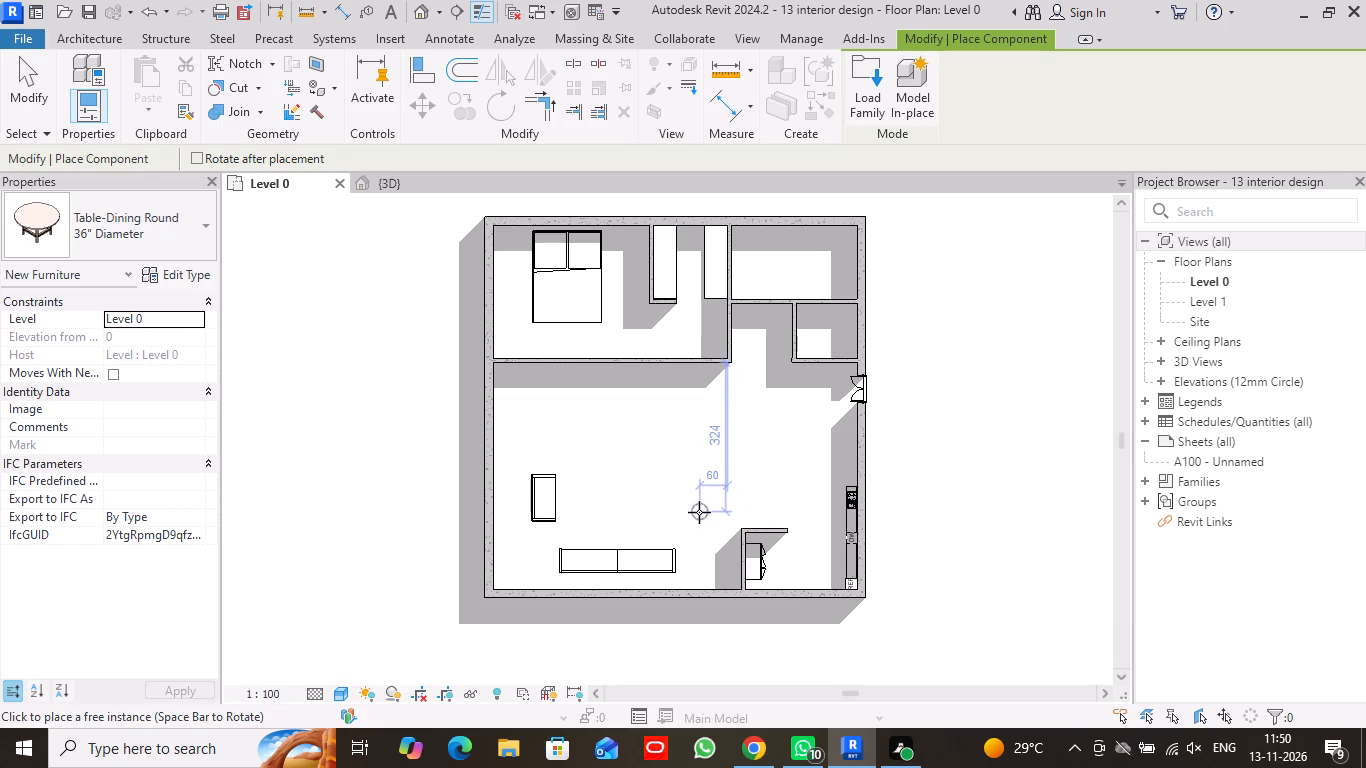
Place the 36" diameter round dining table above the sofa, about 96 inches left of the nook's vertical partition and 306 inches below the bedroom partition.
left_click(697, 504)
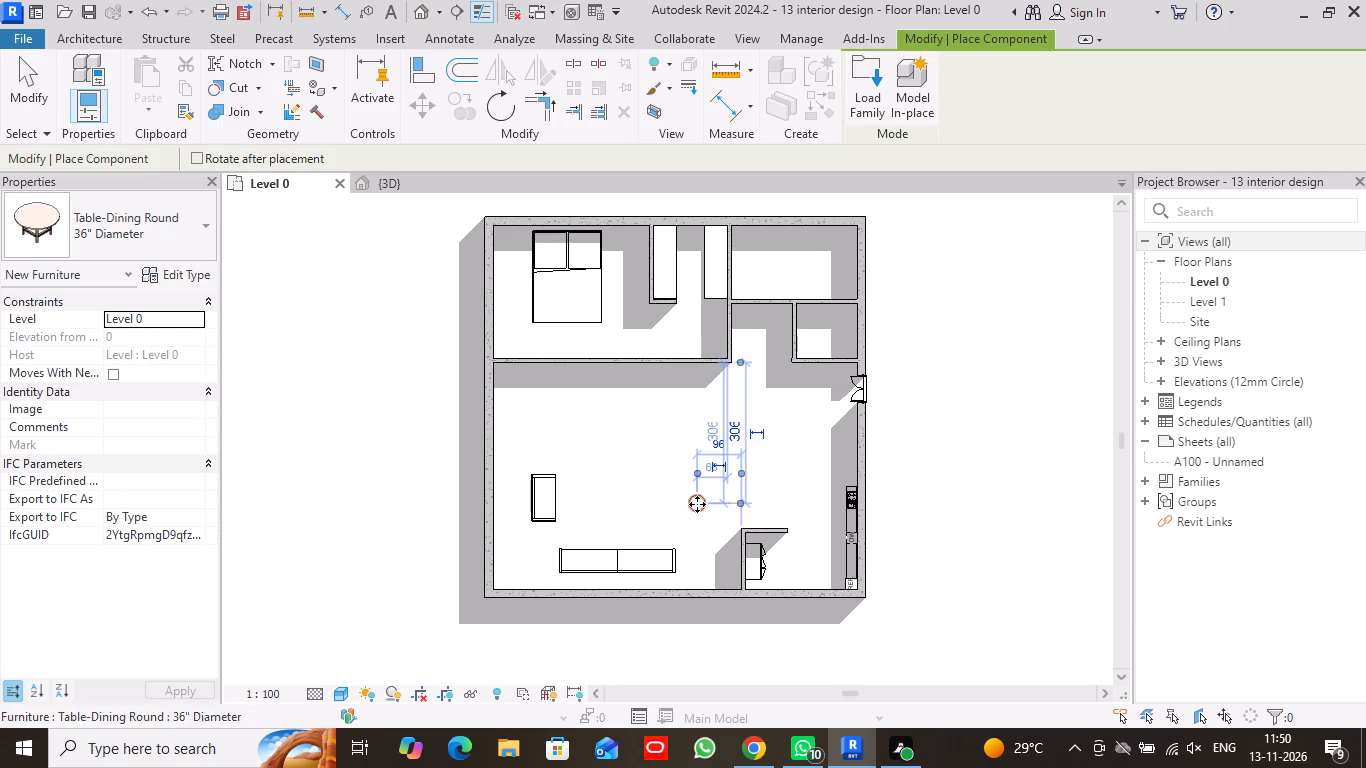
left_click(38, 96)
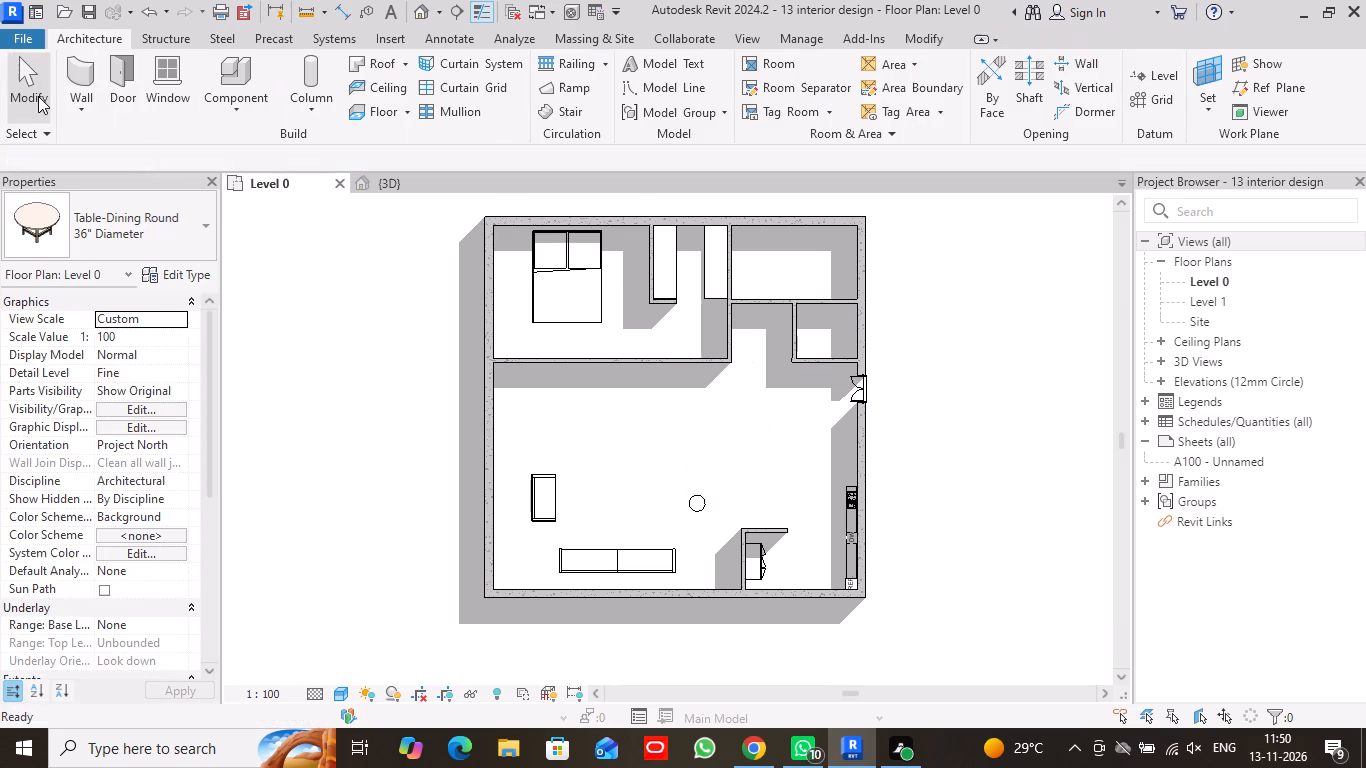
Set the round dining table type's diameter to 50 and its height to 50 inches.
left_click(694, 505)
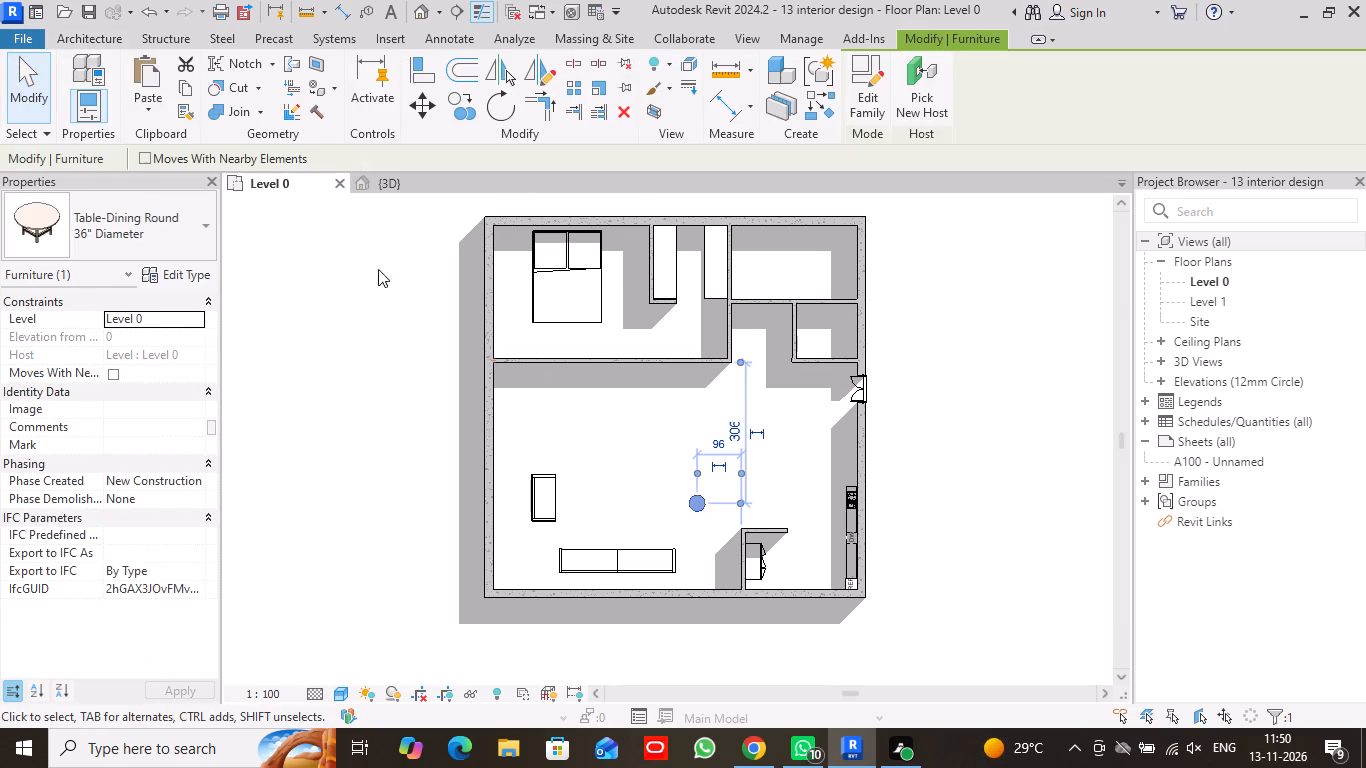
left_click(183, 271)
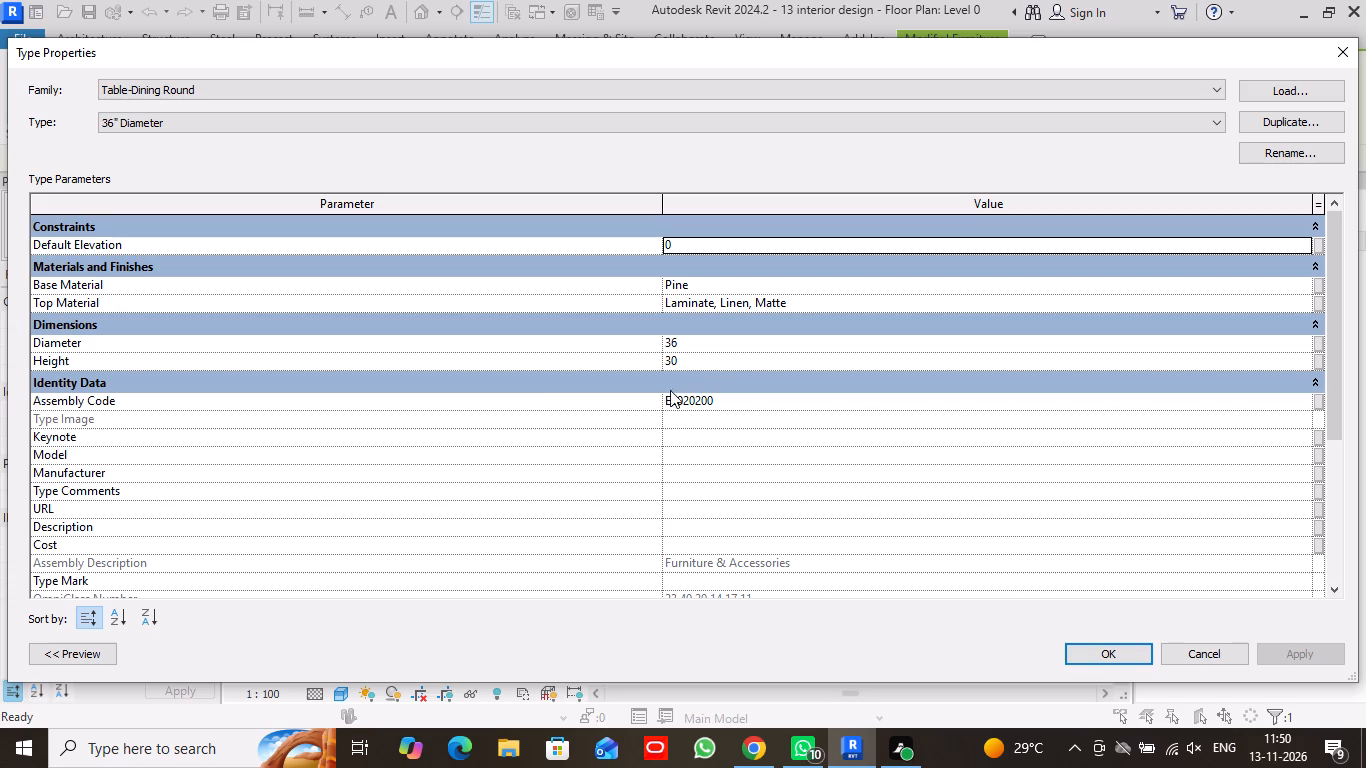
left_click(682, 344)
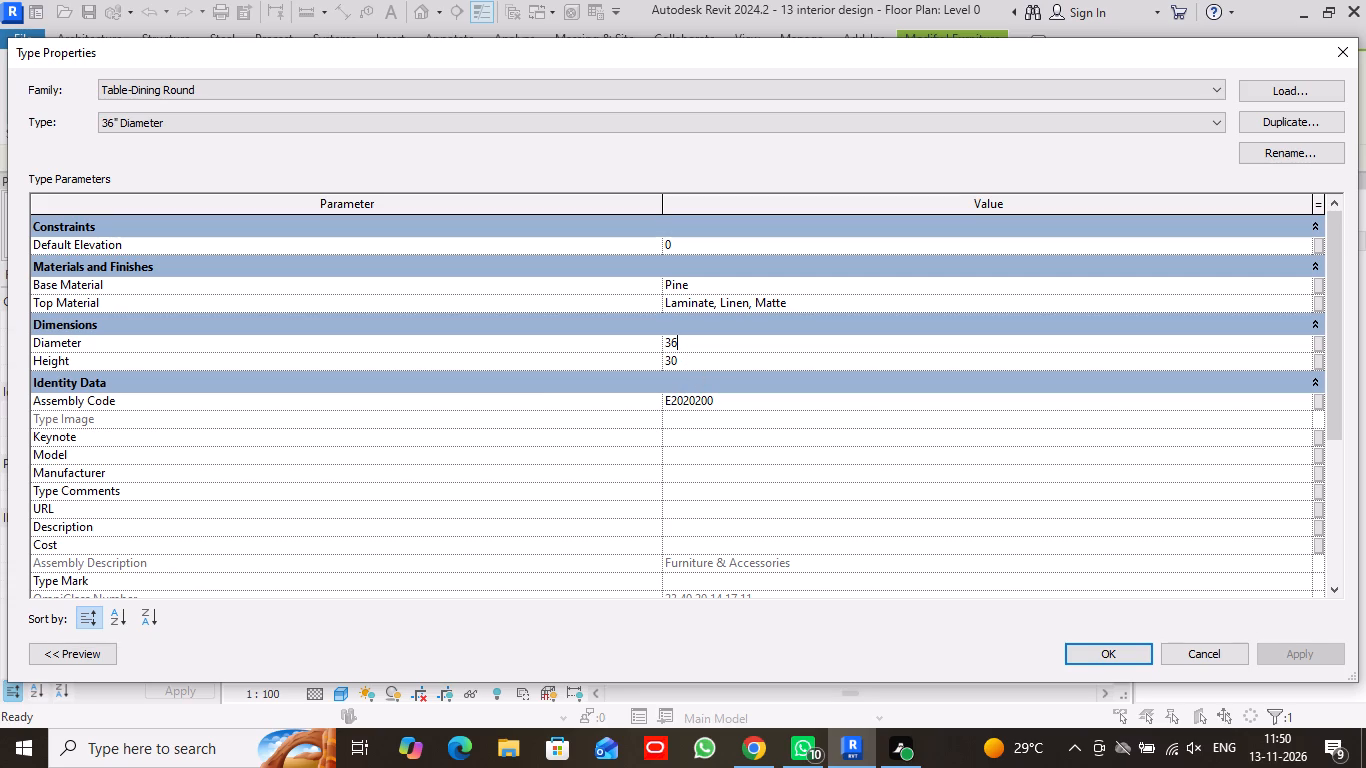
left_click_drag(682, 344, 656, 344)
key("5")
key("BackSpace")
type("50")
key("Return")
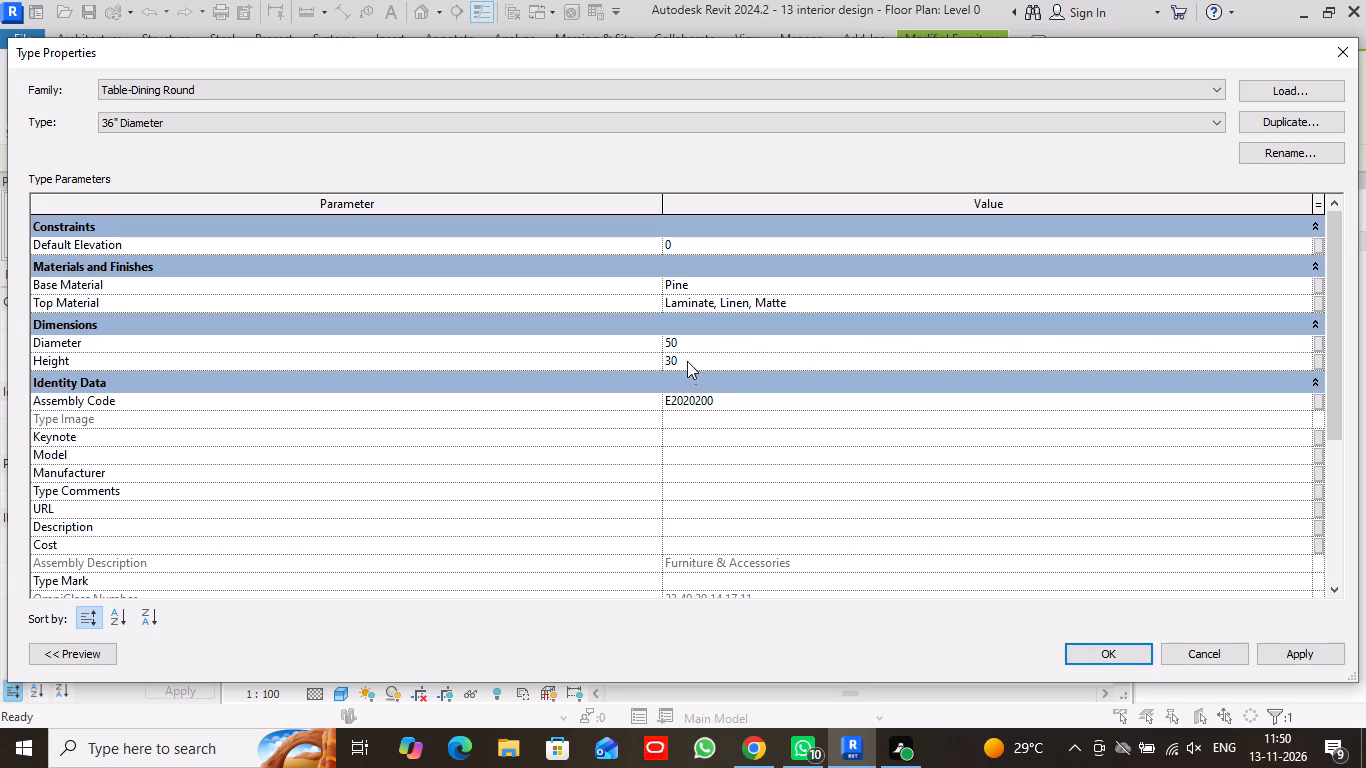
left_click(687, 359)
type("50")
key("Return")
left_click(1092, 655)
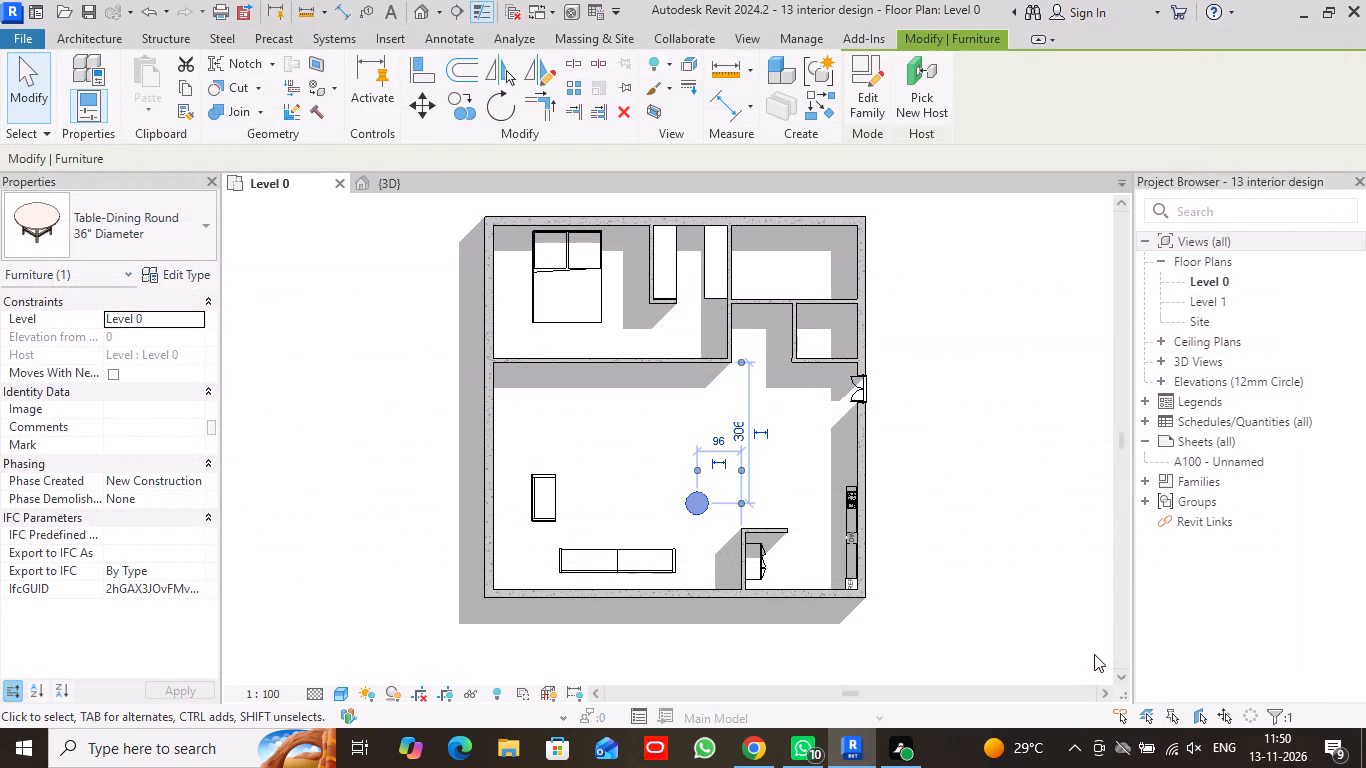
Nudge the round dining table left and down to about 264 inches from the nook's vertical partition and 324 inches below the bedroom partition.
key("Left")
key("Left")
key("Left")
key("Left")
key("Left")
key("Left")
key("Left")
key("Left")
key("Left")
key("Left")
key("Left")
key("Left")
key("Left")
key("Left")
key("Left")
key("Left")
key("Left")
key("Left")
key("Left")
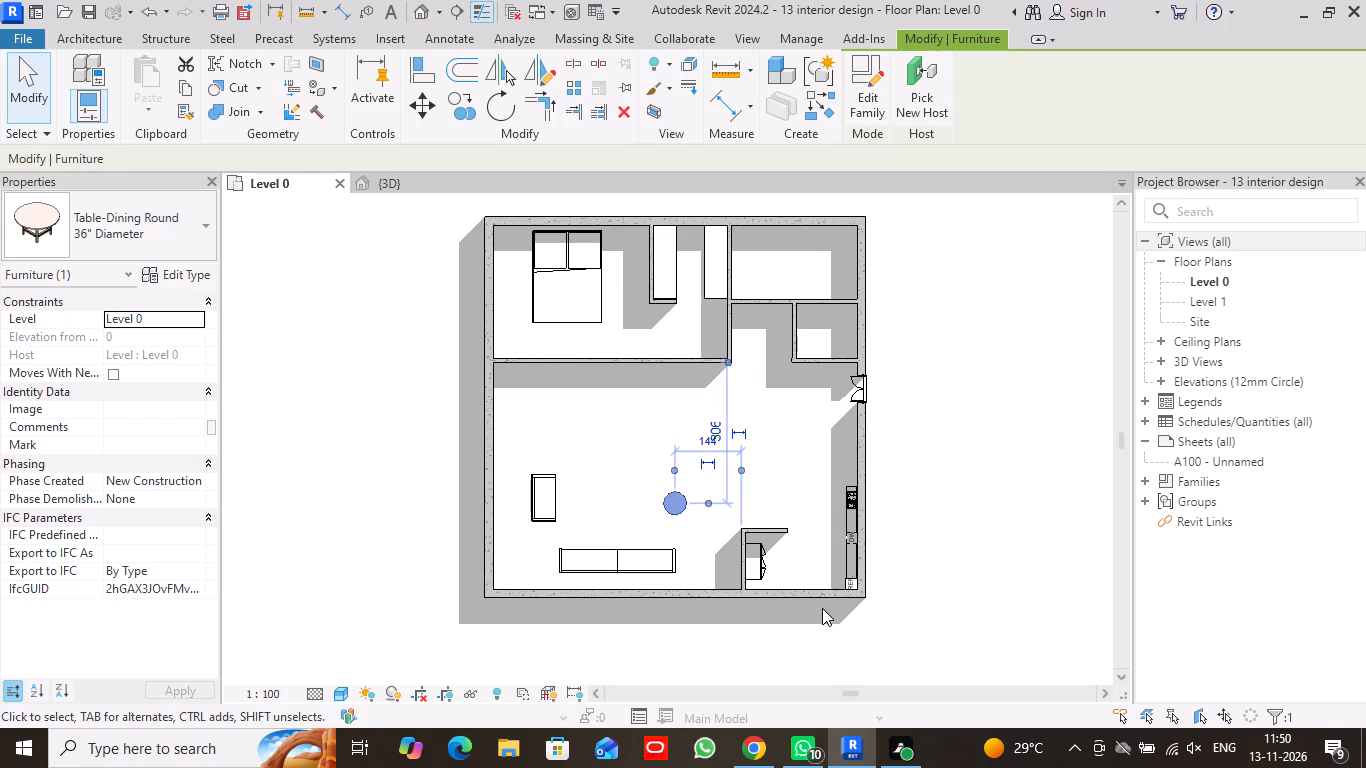
key("Left")
key("Left")
key("Left")
key("Left")
key("Left")
key("Left")
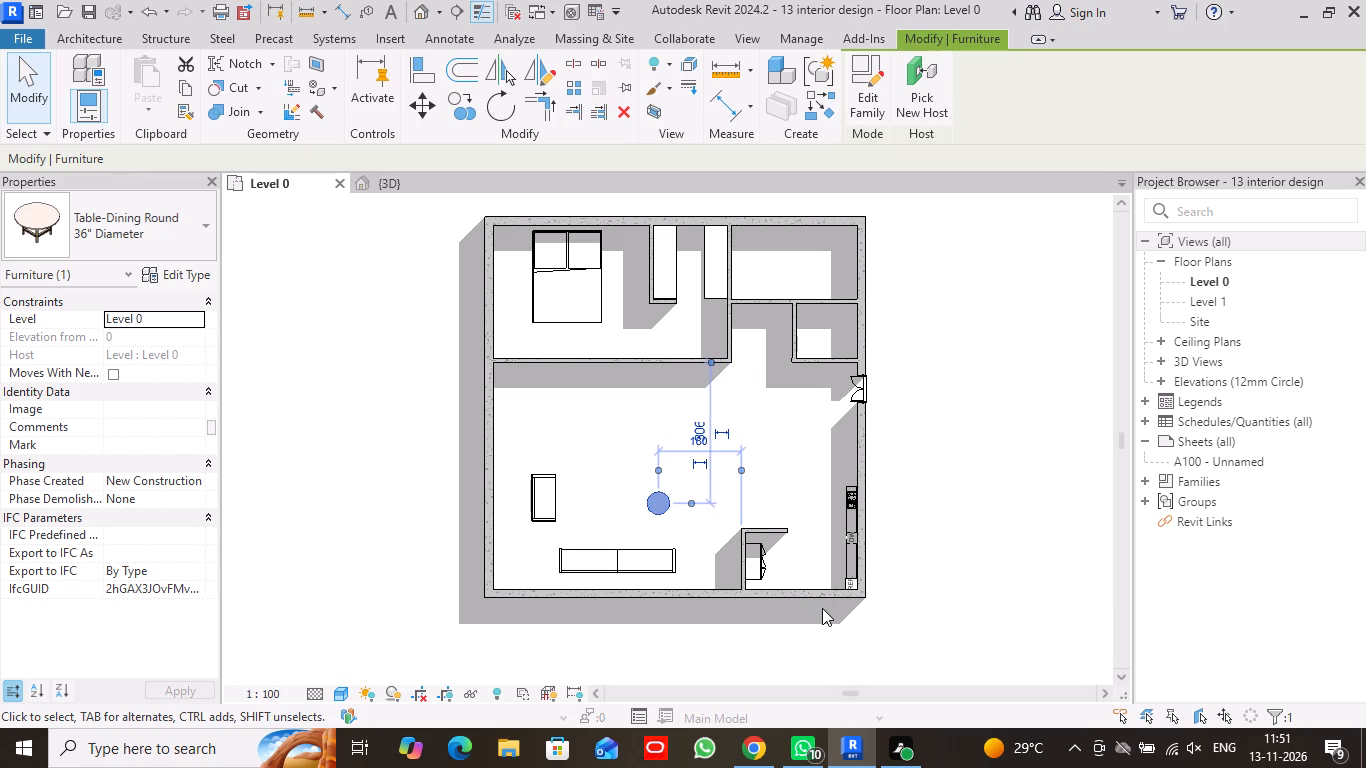
key("Left")
key("Left")
key("Left")
key("Left")
key("Left")
key("Left")
key("Left")
key("Left")
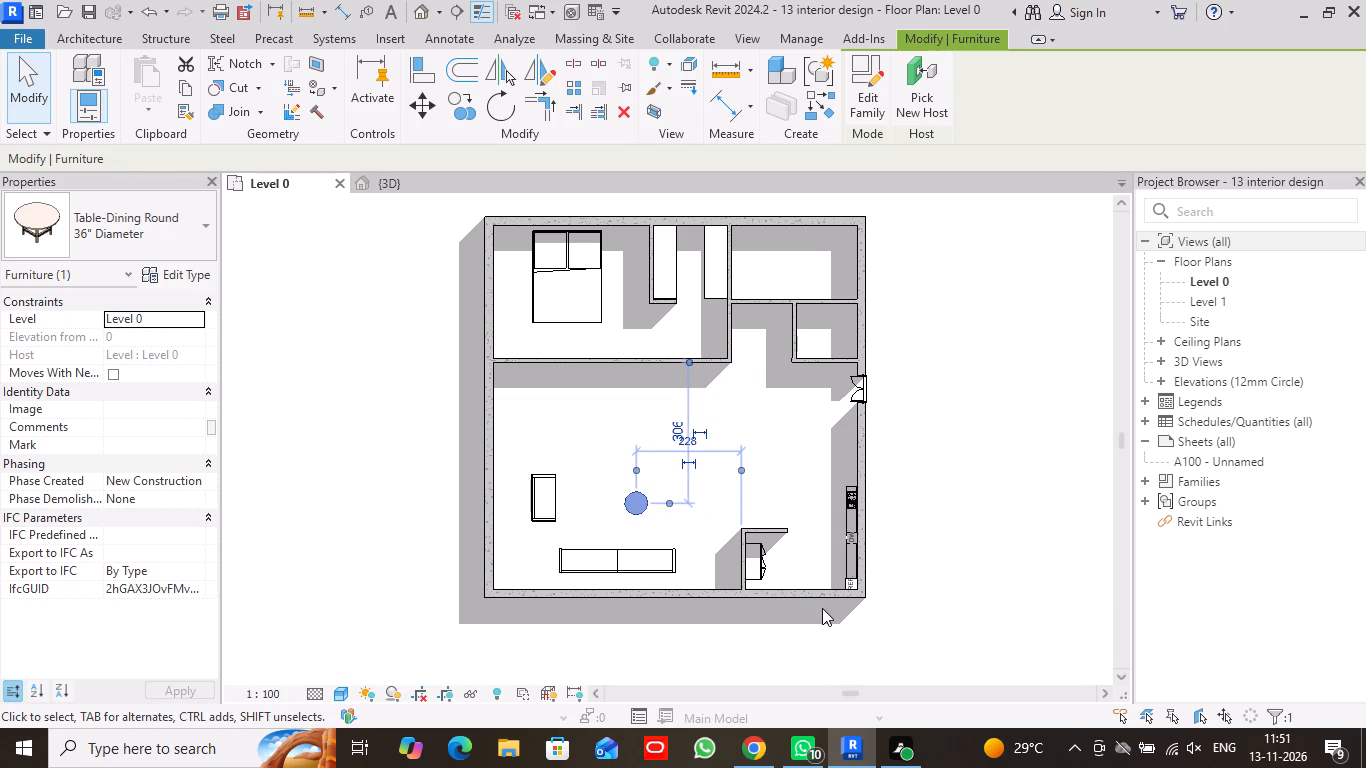
key("Left")
key("Left")
key("Left")
key("Left")
key("Left")
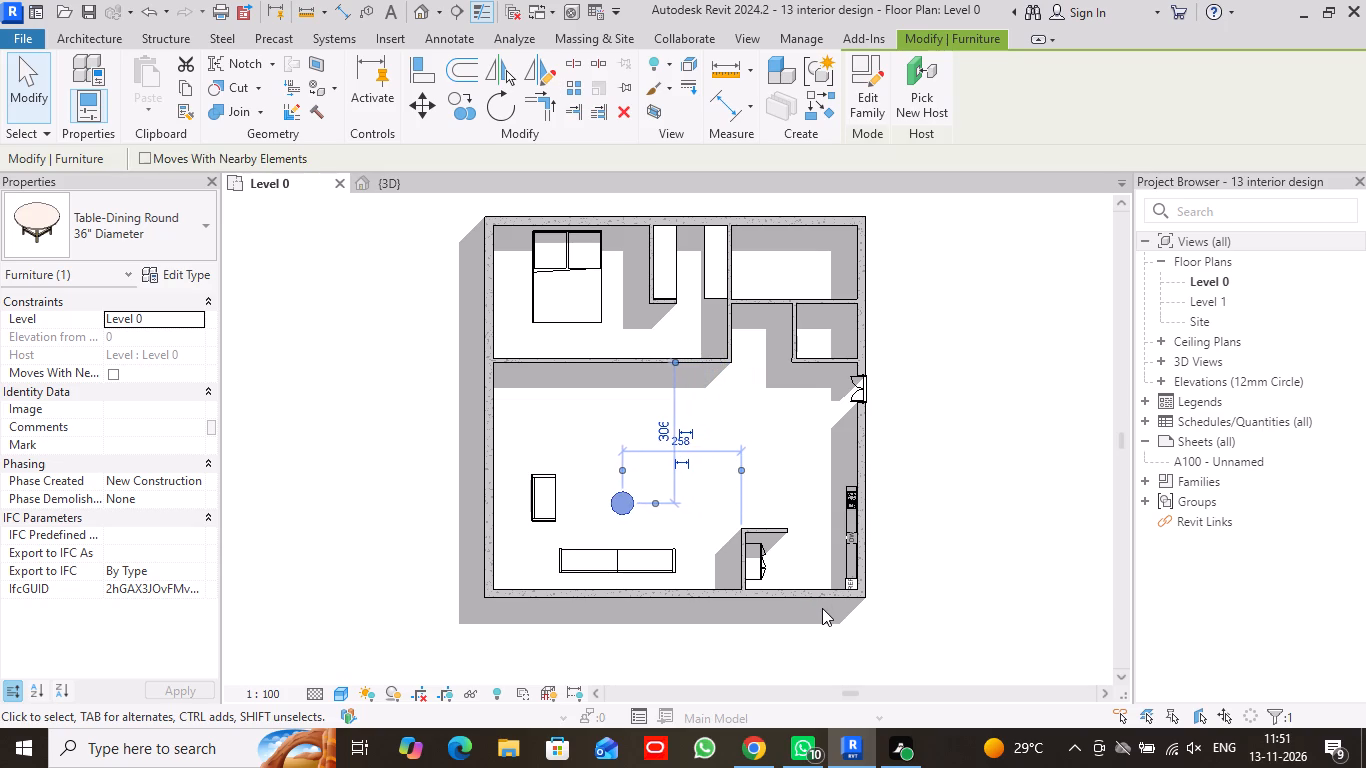
key("Down")
key("Down")
key("Left")
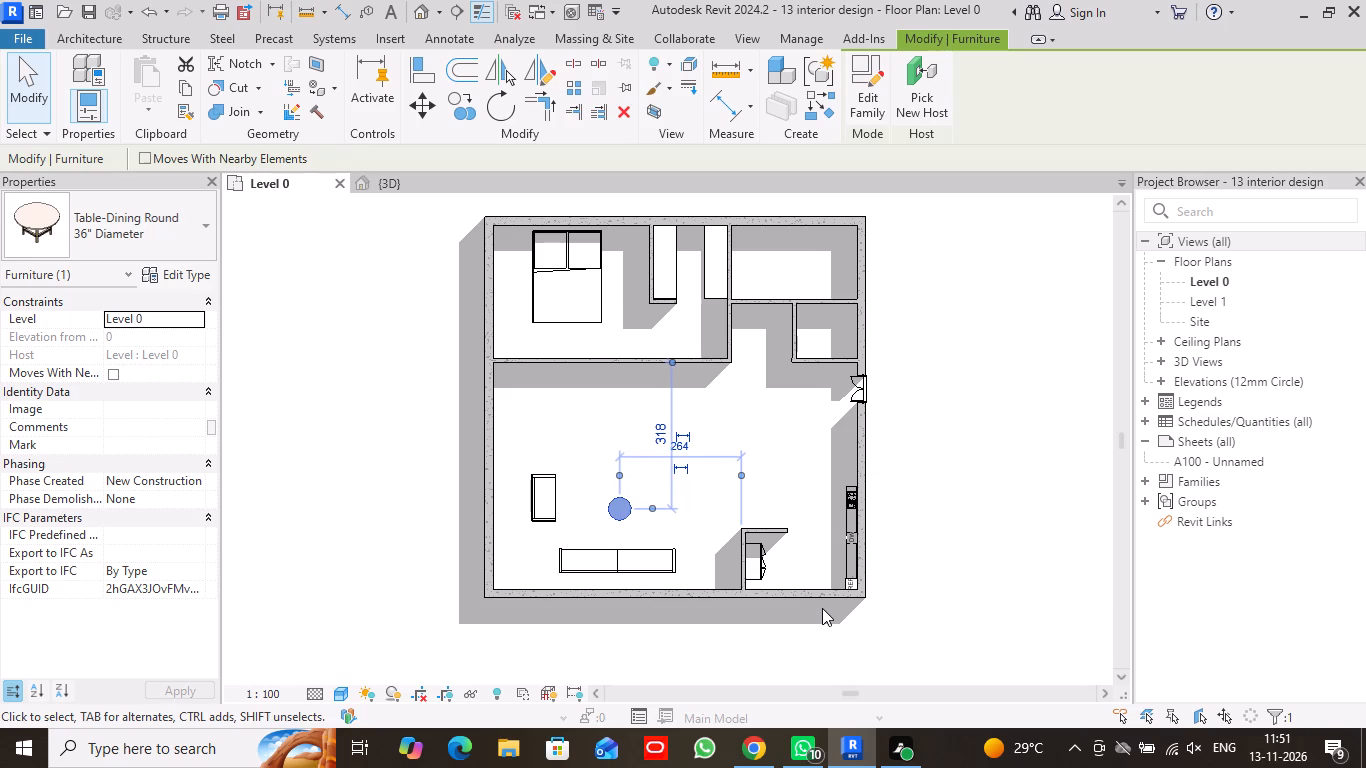
key("Down")
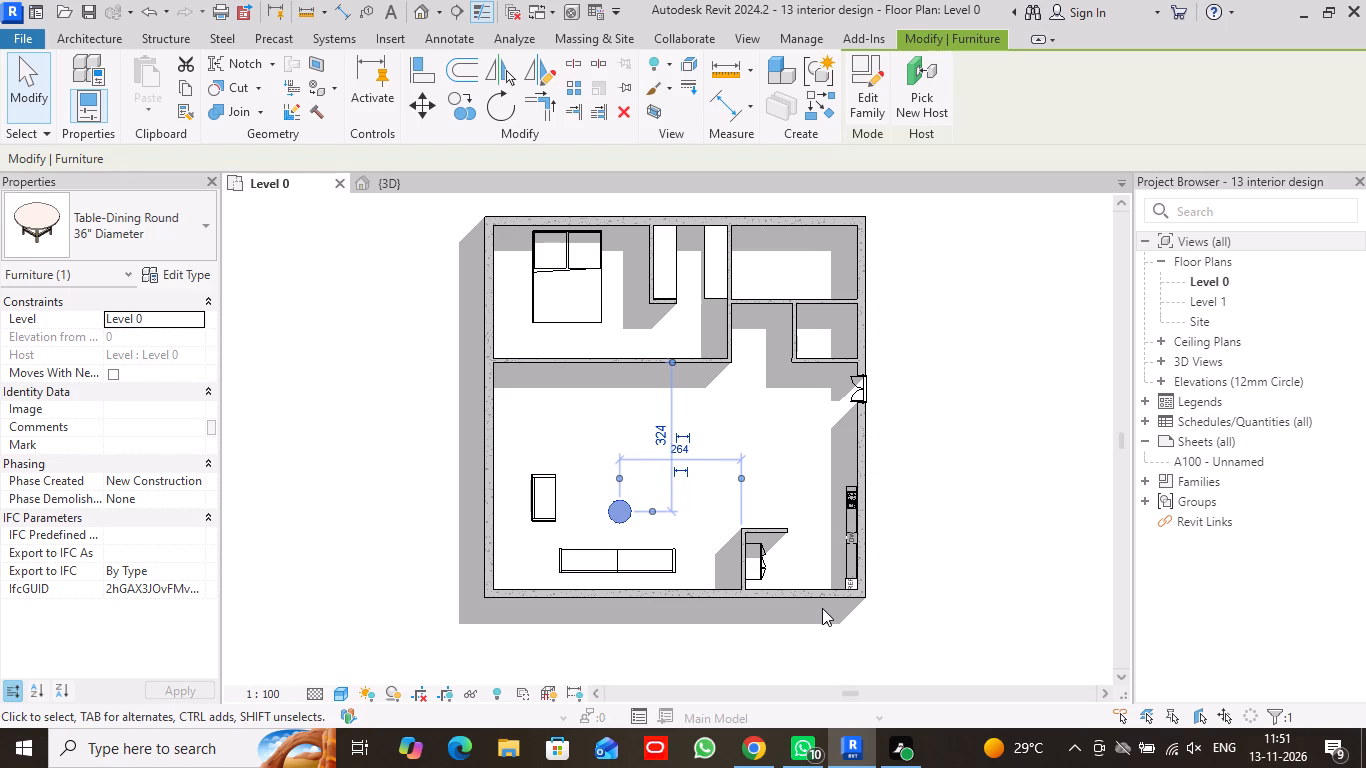
Set the round dining table type's diameter to 75 and its height to 75 inches.
left_click(186, 272)
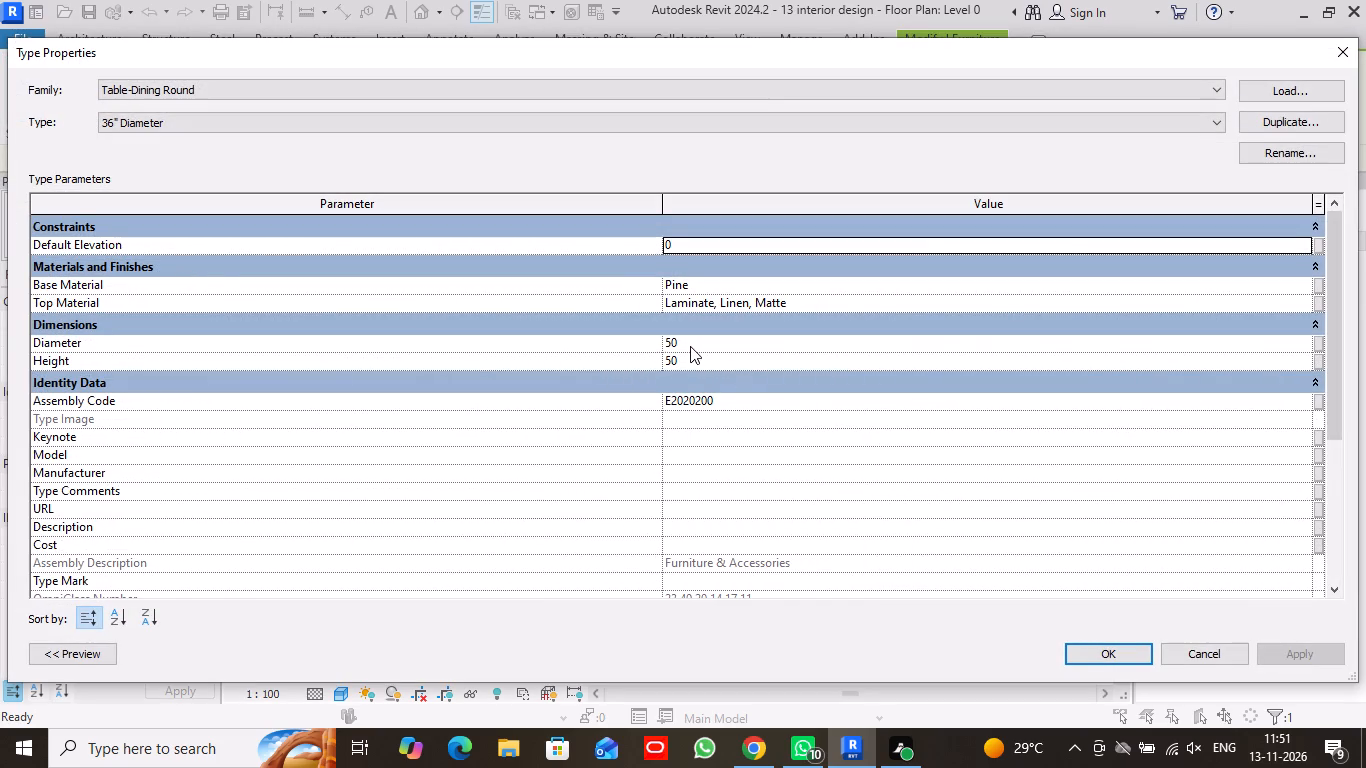
left_click(690, 346)
type("75")
key("Return")
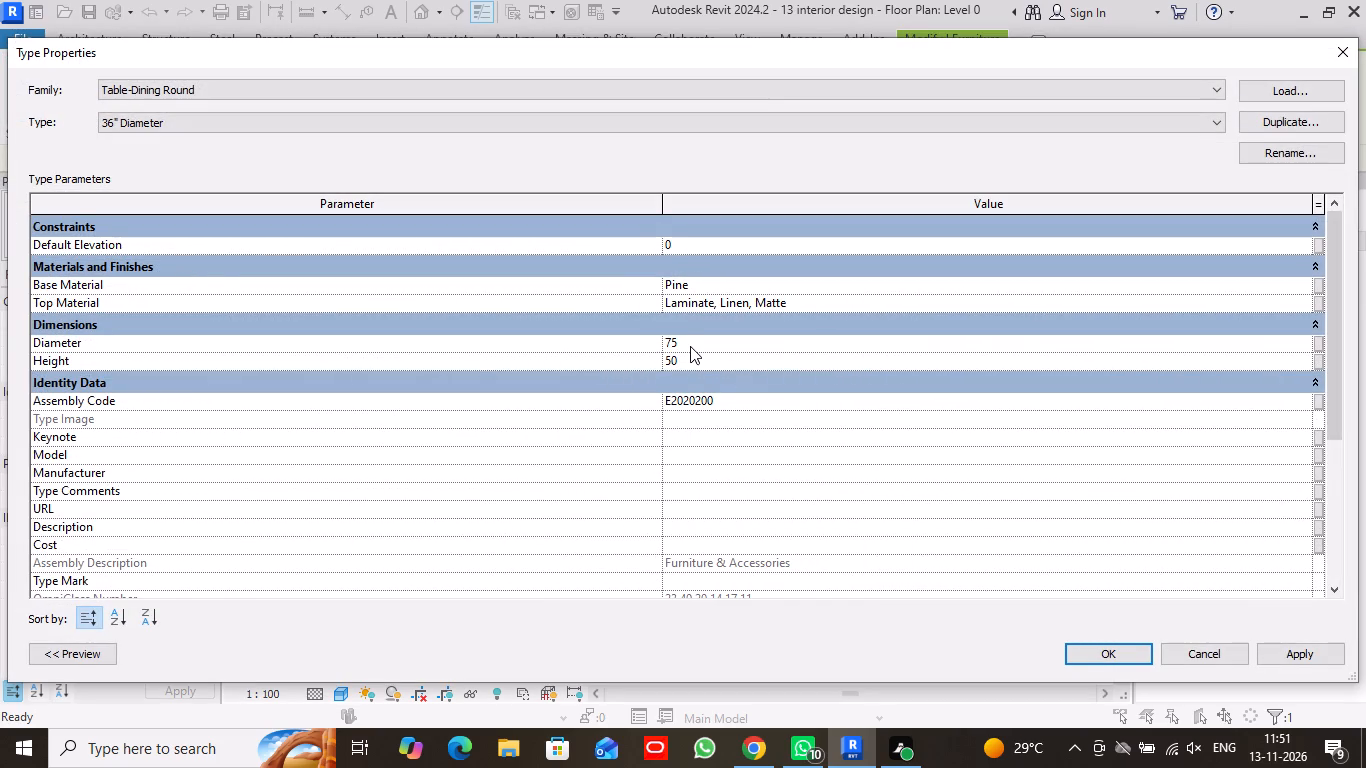
left_click(685, 357)
key("BackSpace")
key("BackSpace")
type("75")
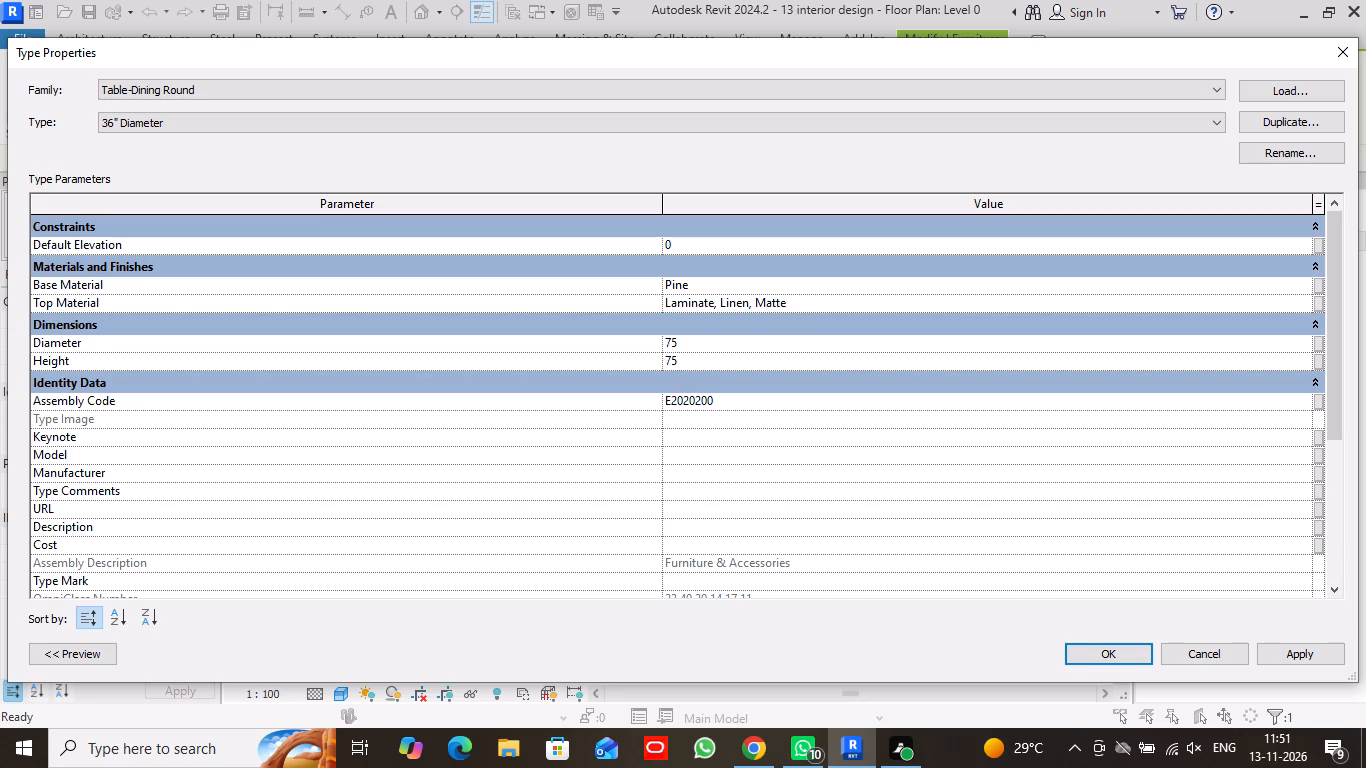
key("Return")
left_click(1122, 654)
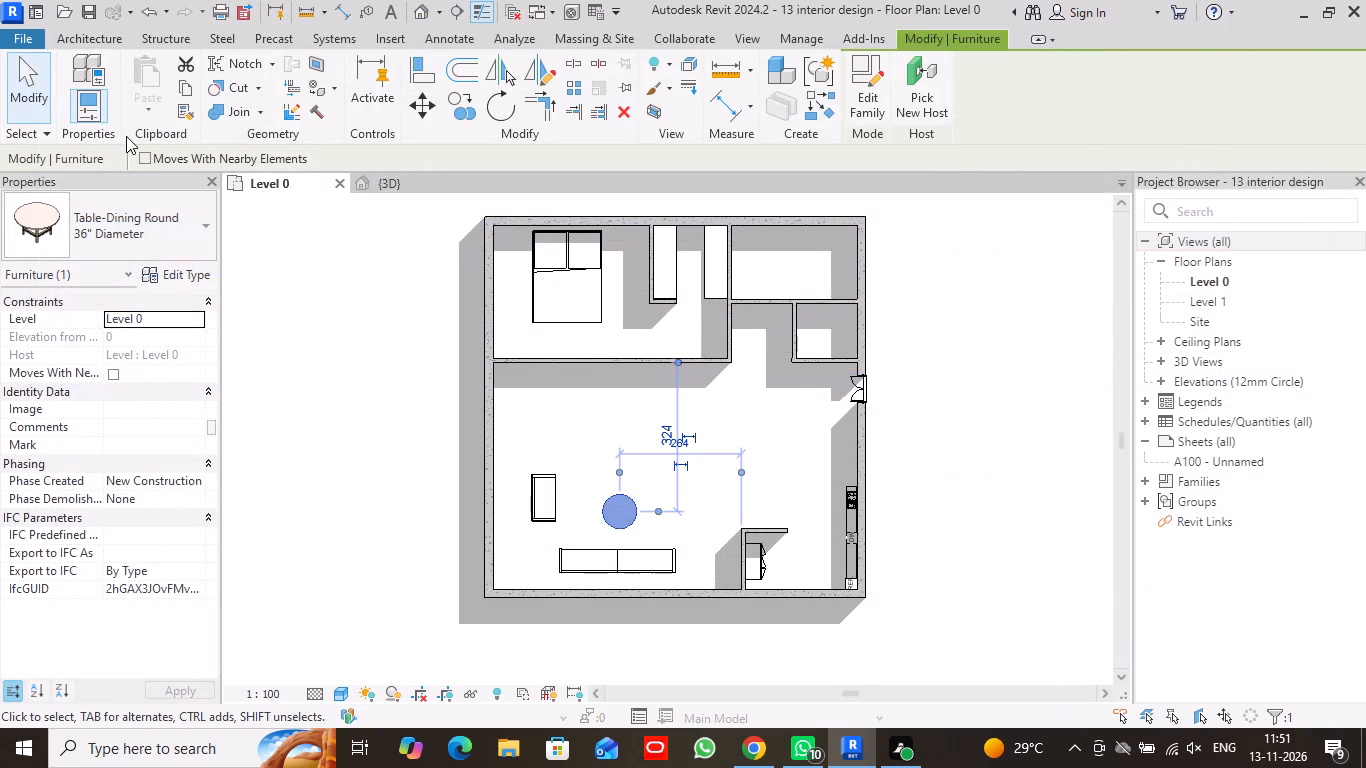
left_click(36, 73)
scroll(916, 553, "up", 2)
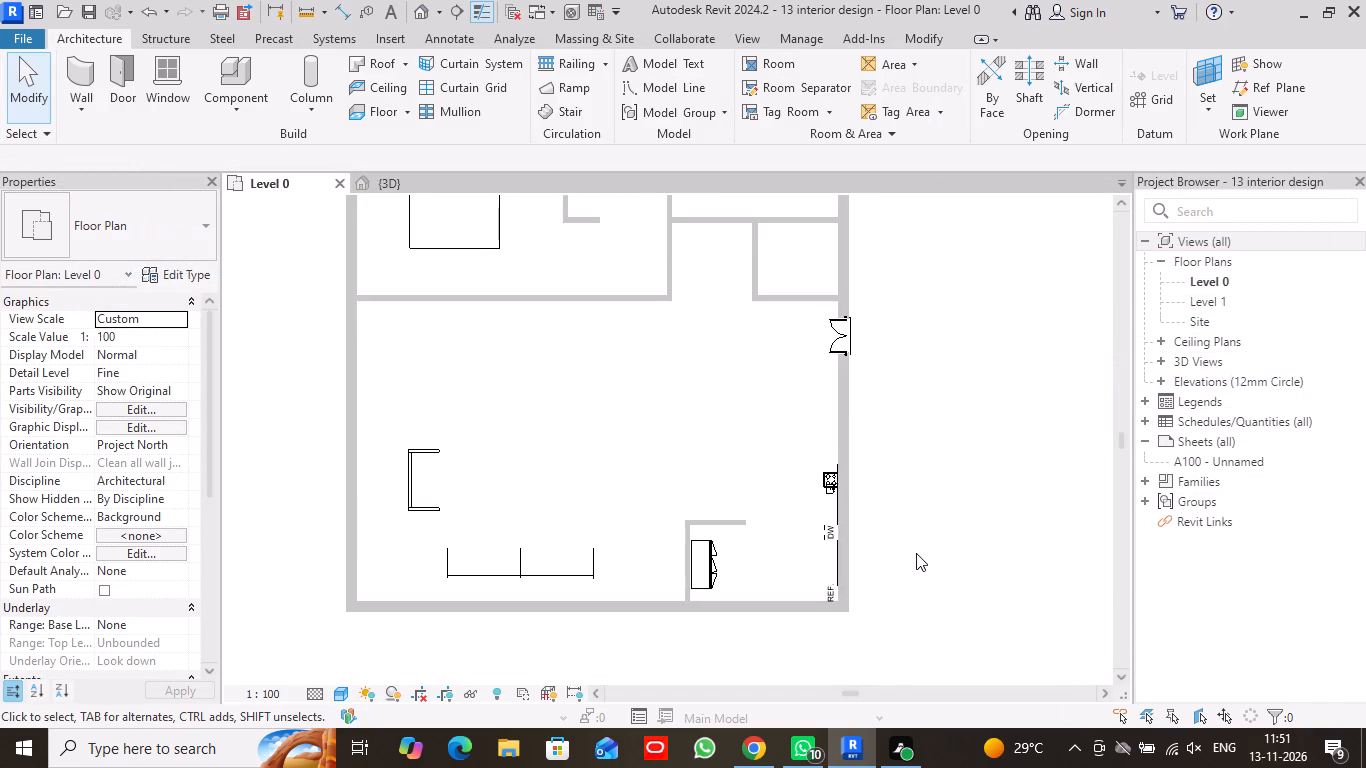
middle_click_drag(922, 521, 969, 536)
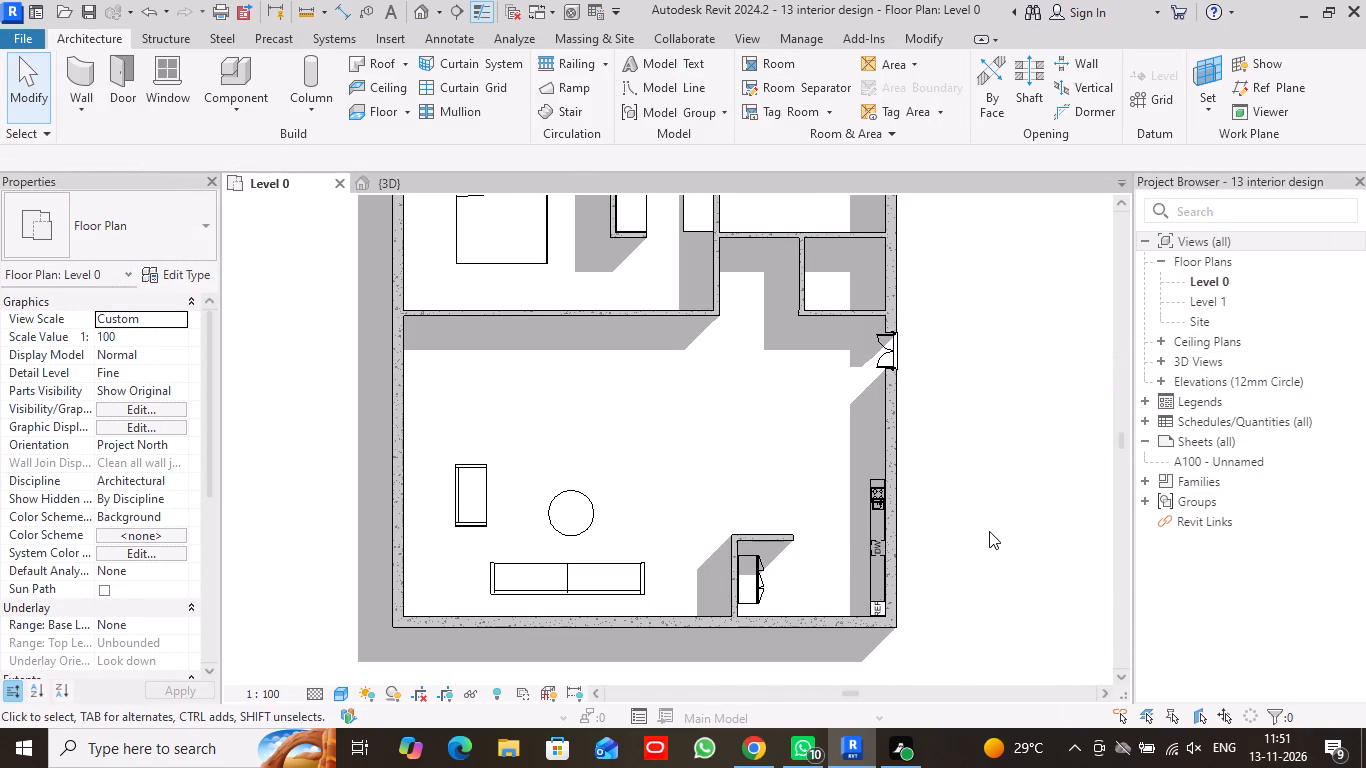
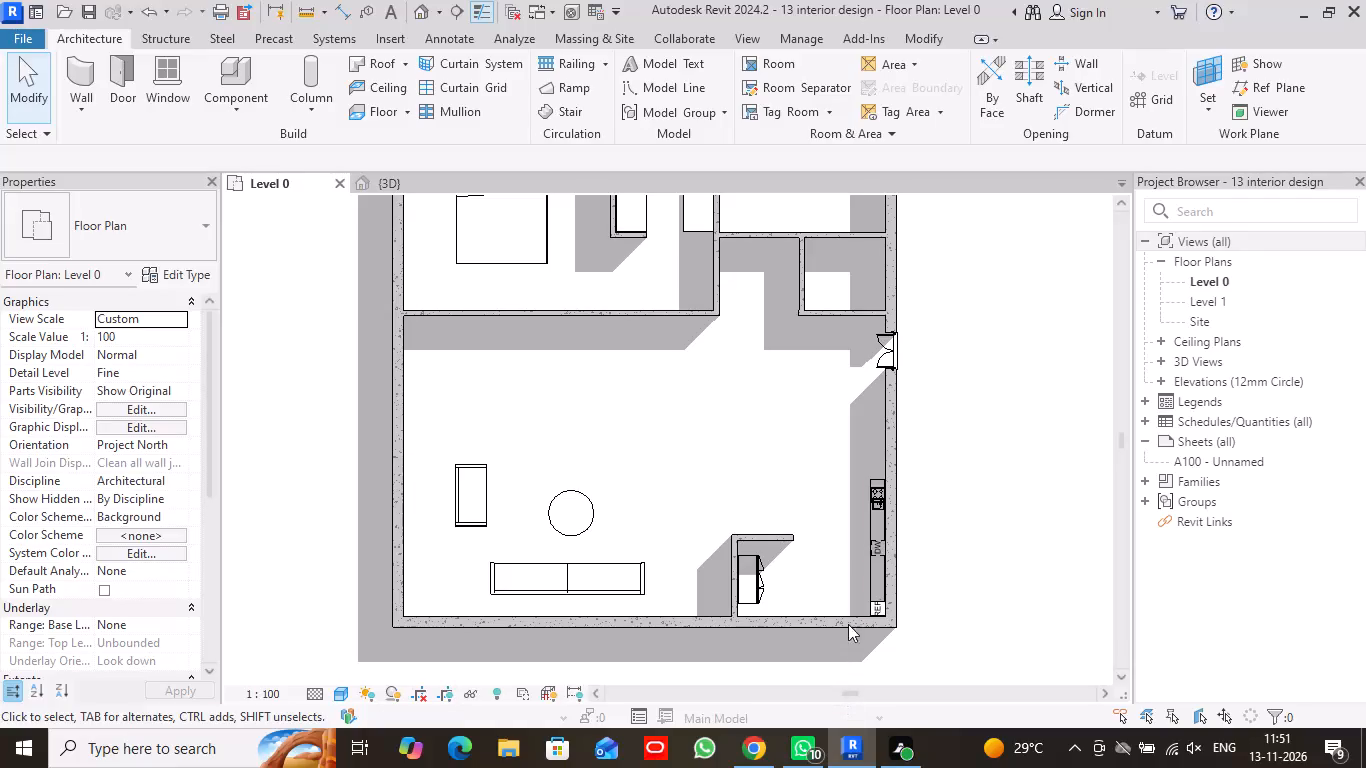
Load the Cabinet File-Lateral 2 Drawer family from the Storage furniture folder for placement as a component.
left_click(249, 104)
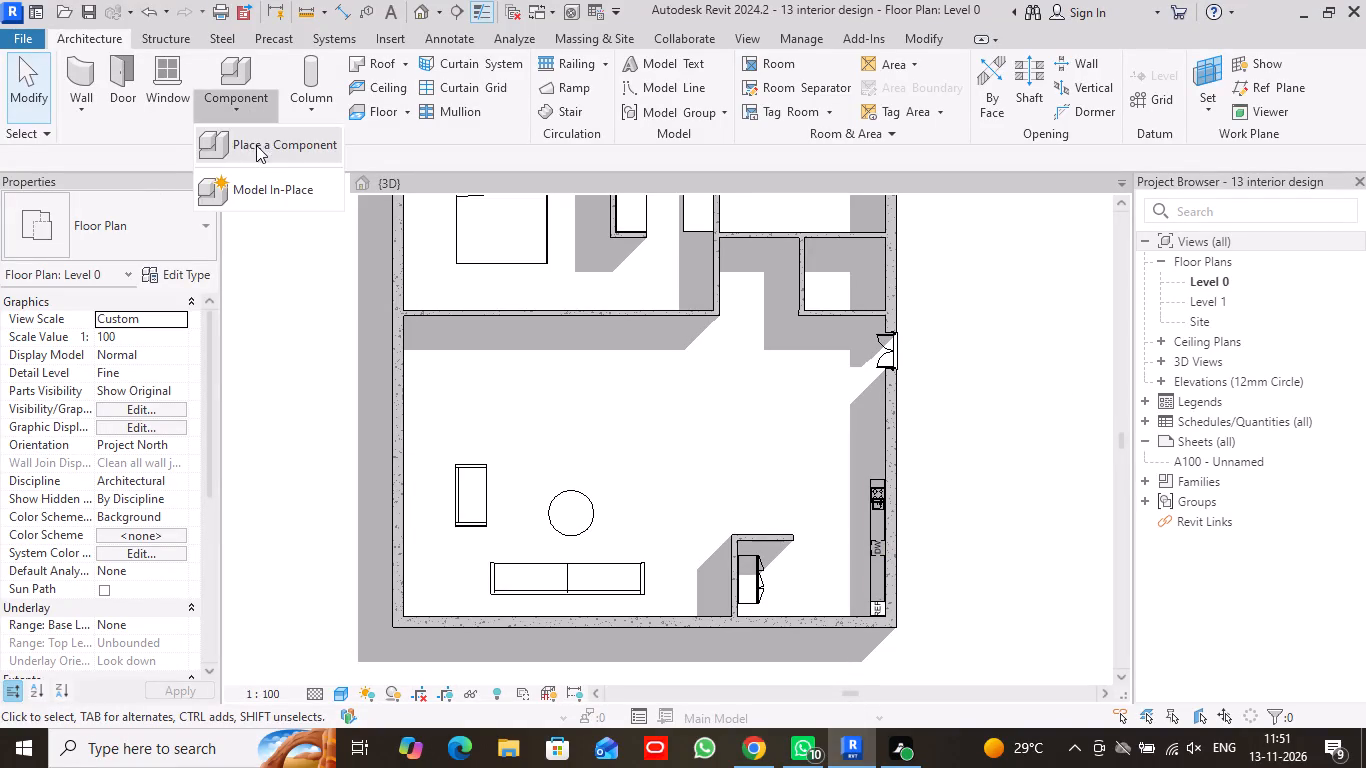
left_click(256, 145)
left_click(870, 96)
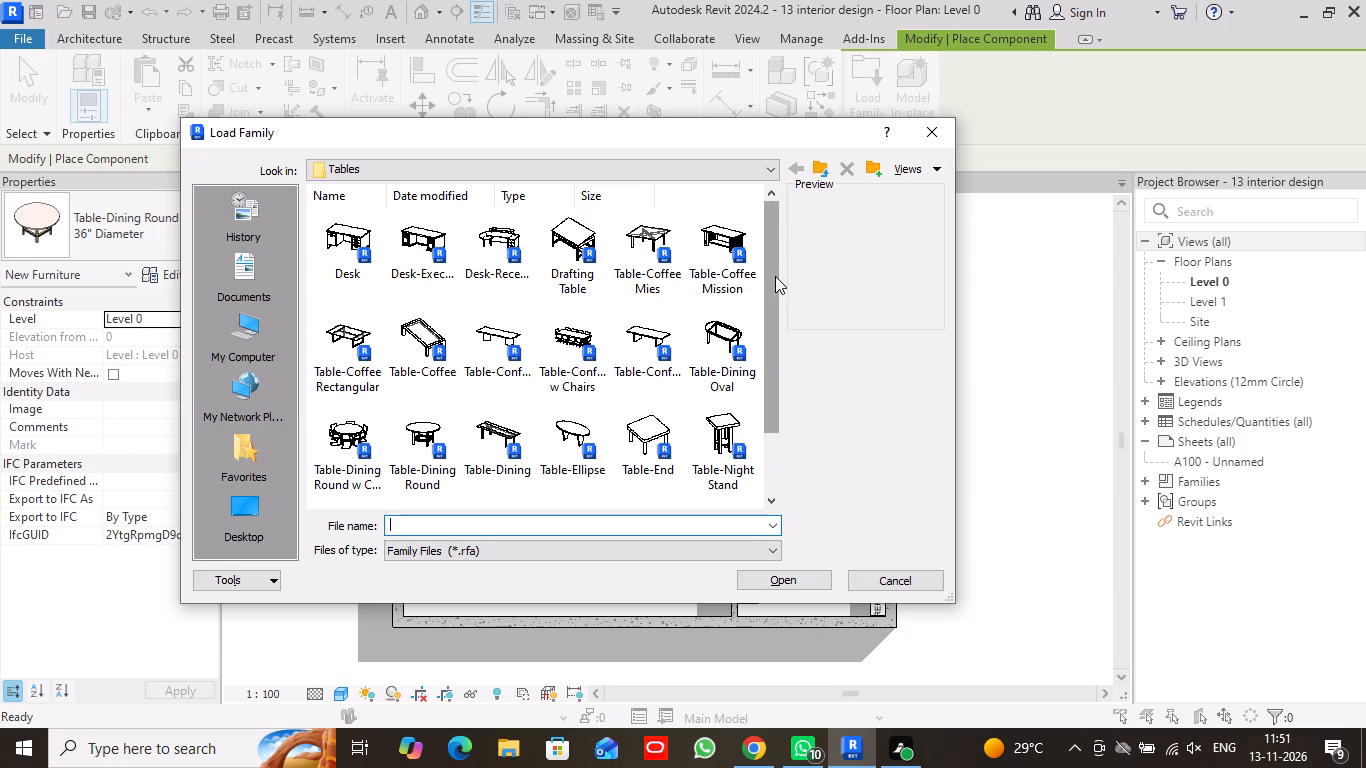
scroll(677, 339, "down", 2)
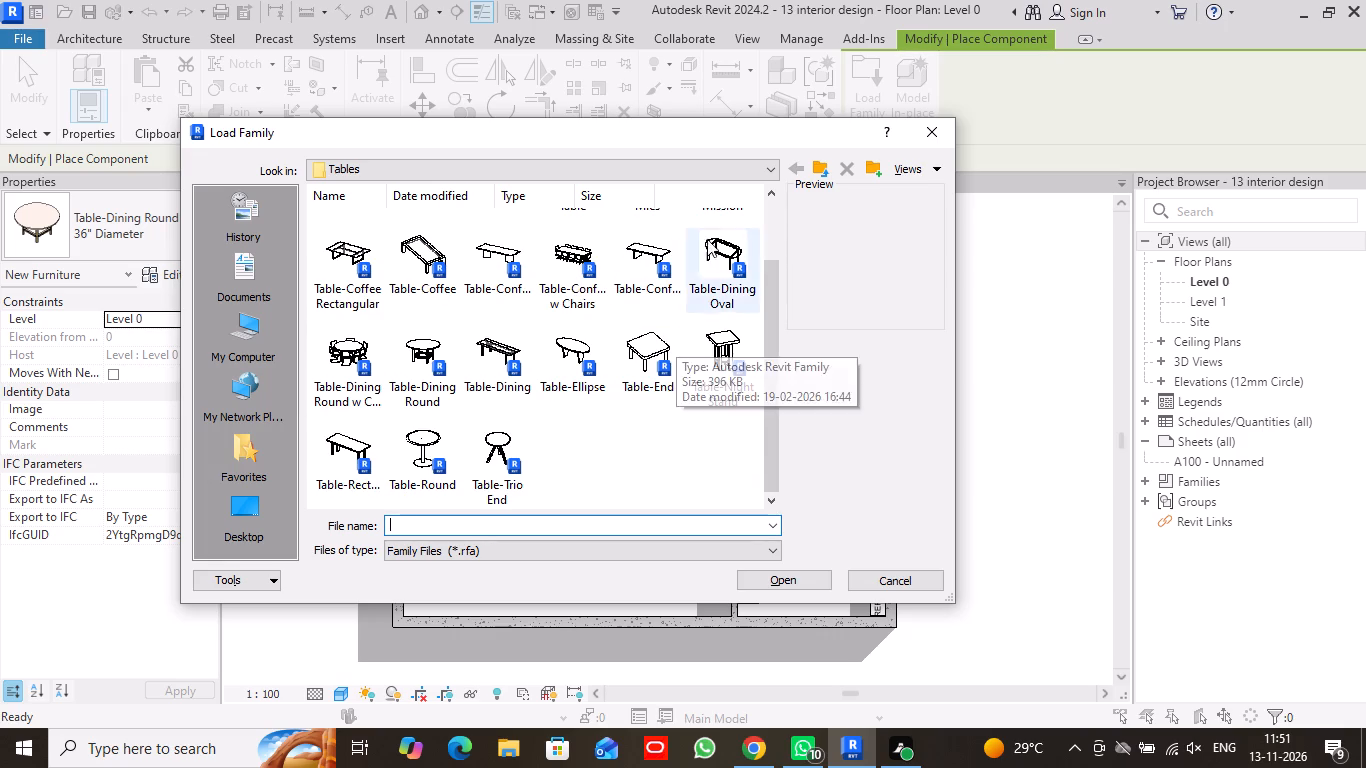
left_click(813, 165)
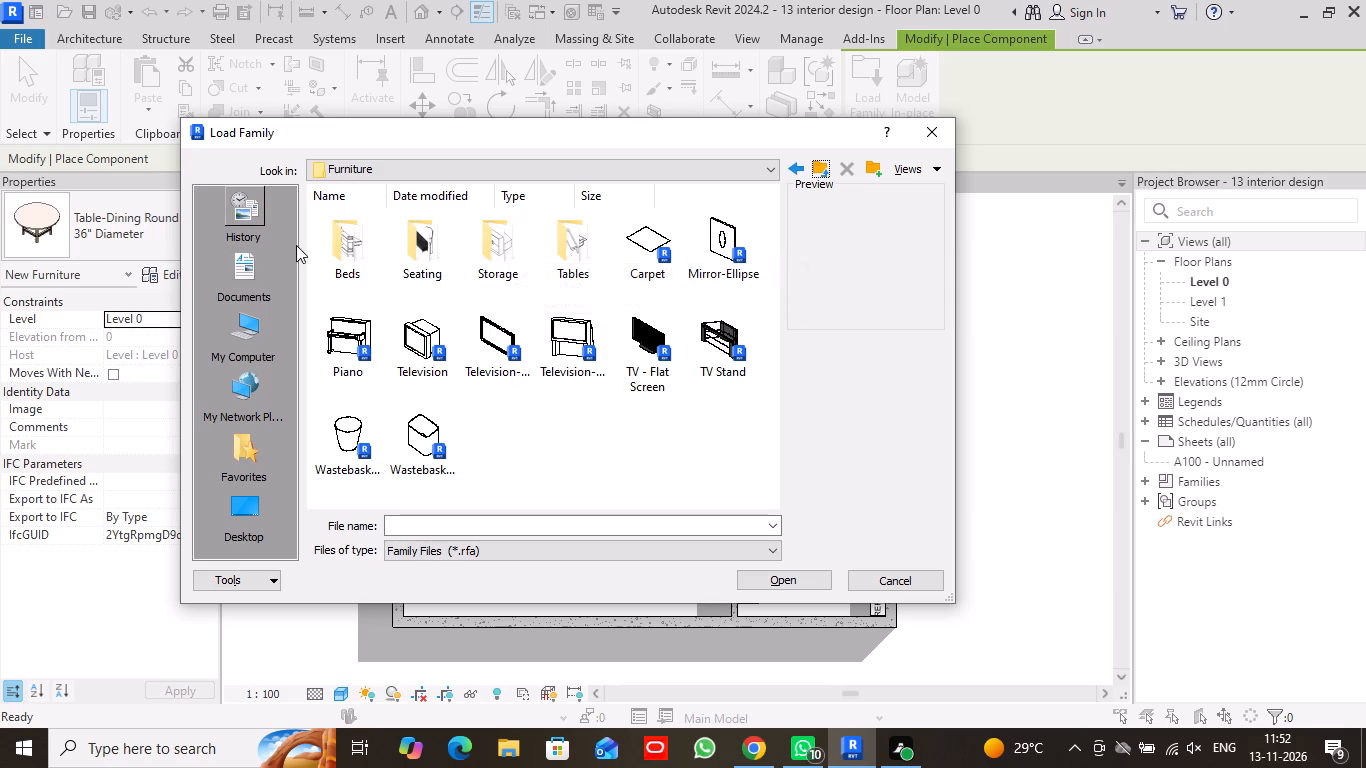
double_click(345, 250)
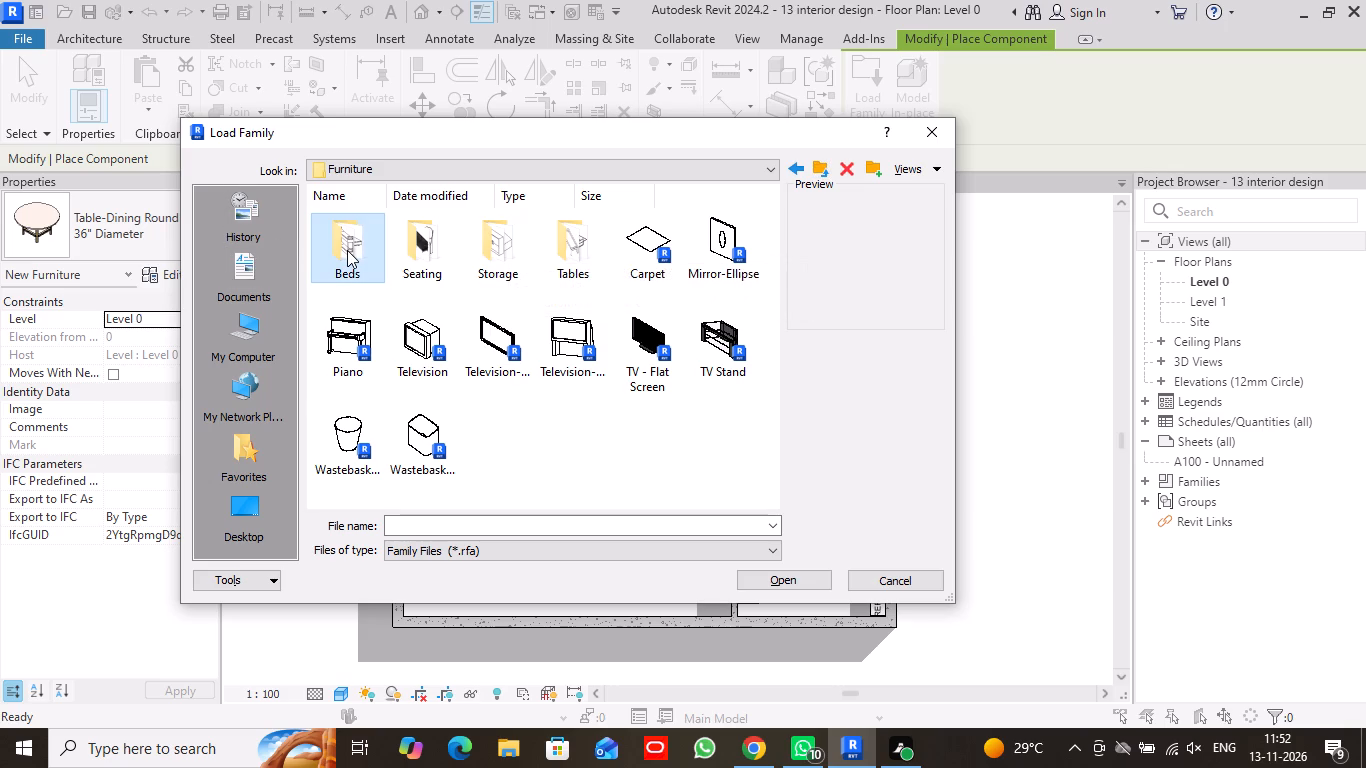
double_click(437, 238)
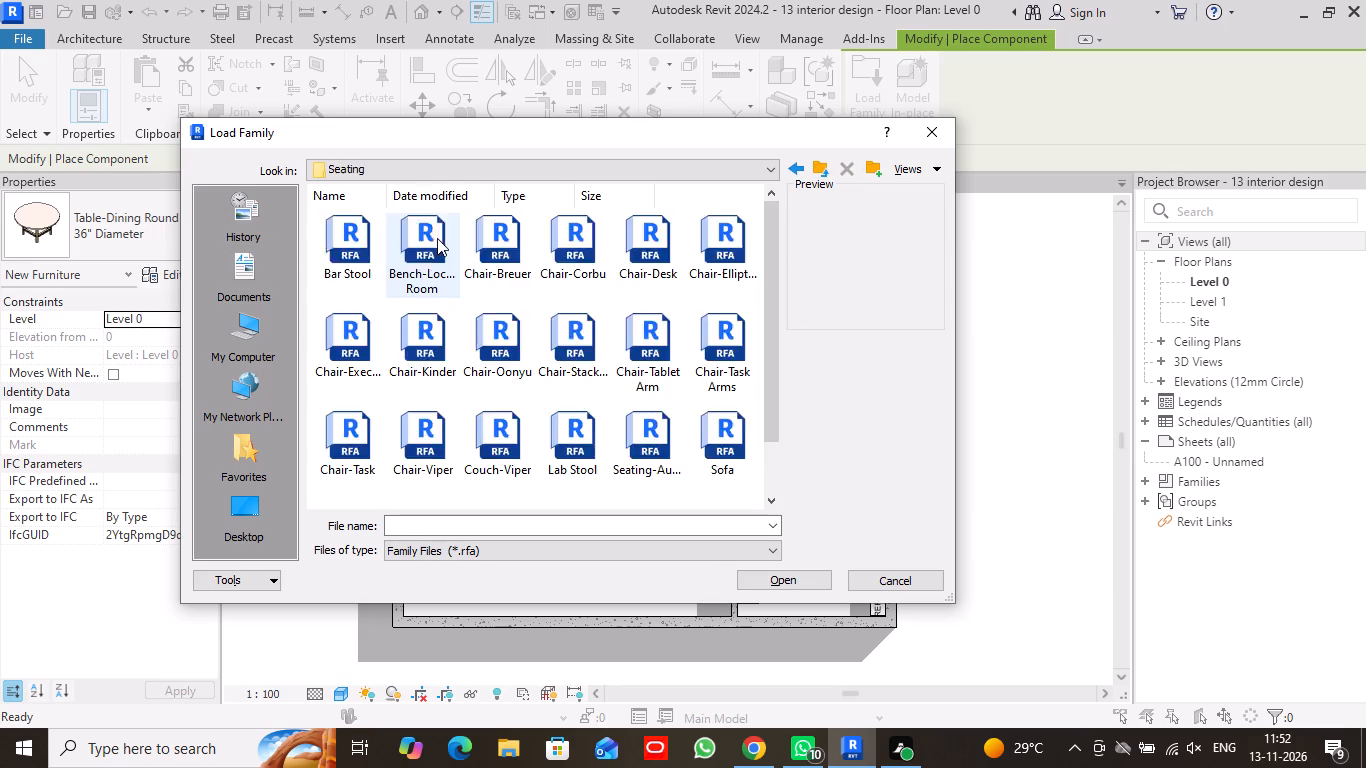
left_click(795, 166)
double_click(499, 240)
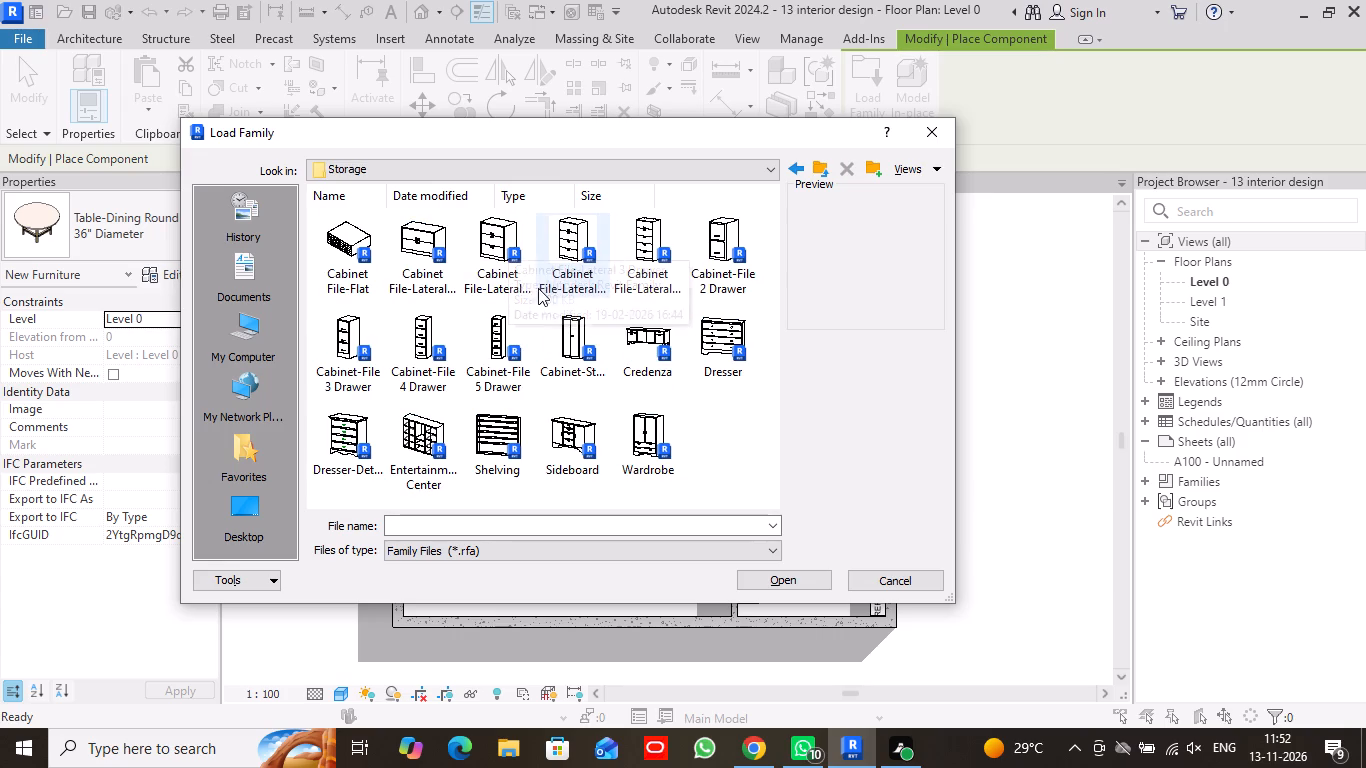
left_click(425, 236)
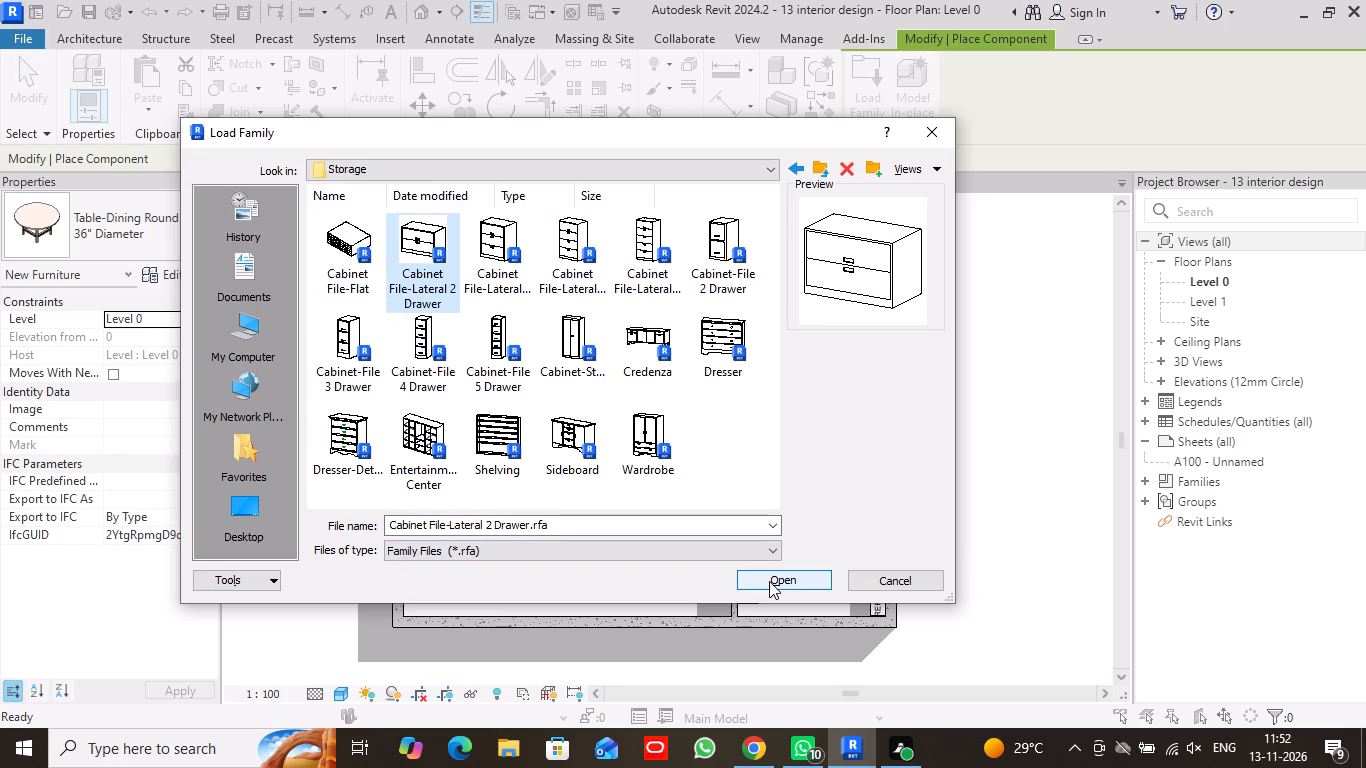
left_click(769, 581)
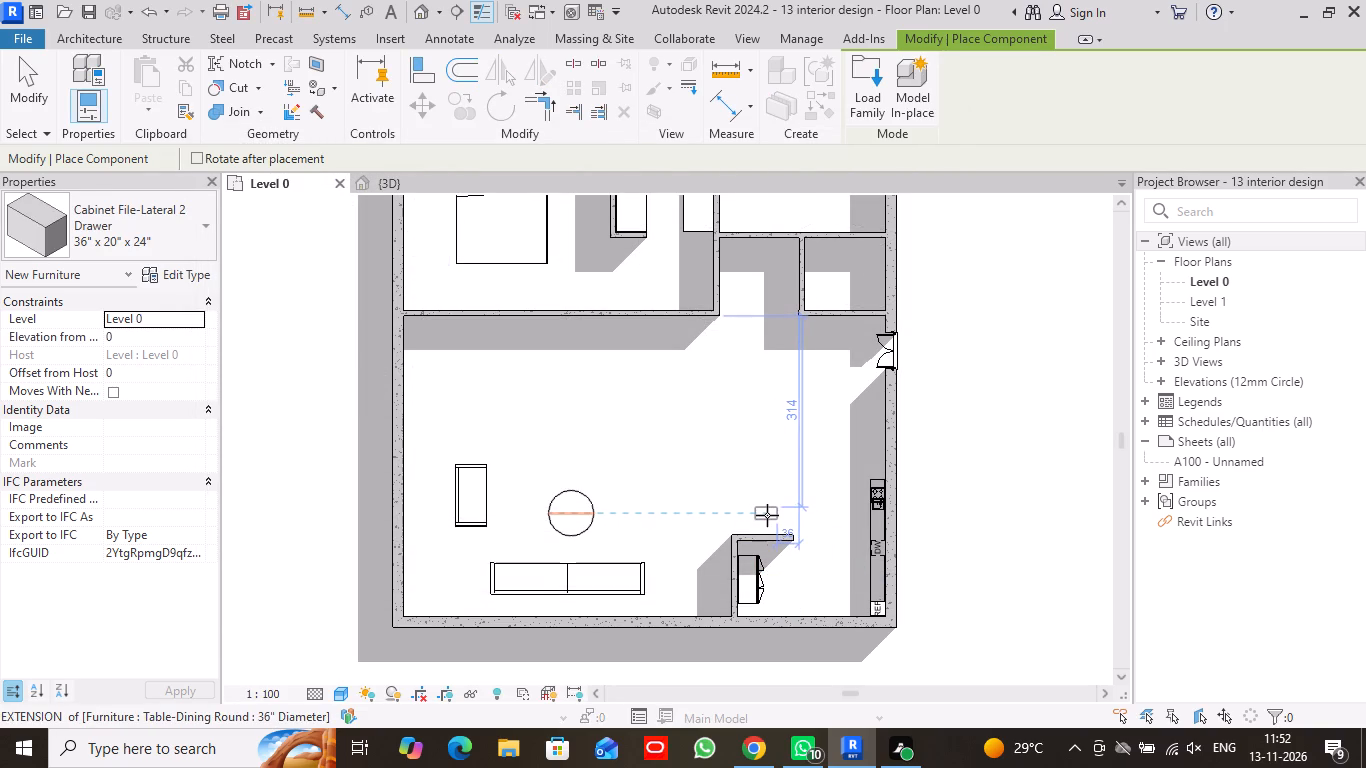
Place one lateral 2-drawer cabinet, rotated a quarter turn, in the open floor just above the short partition wall near the kitchen counter.
key("space")
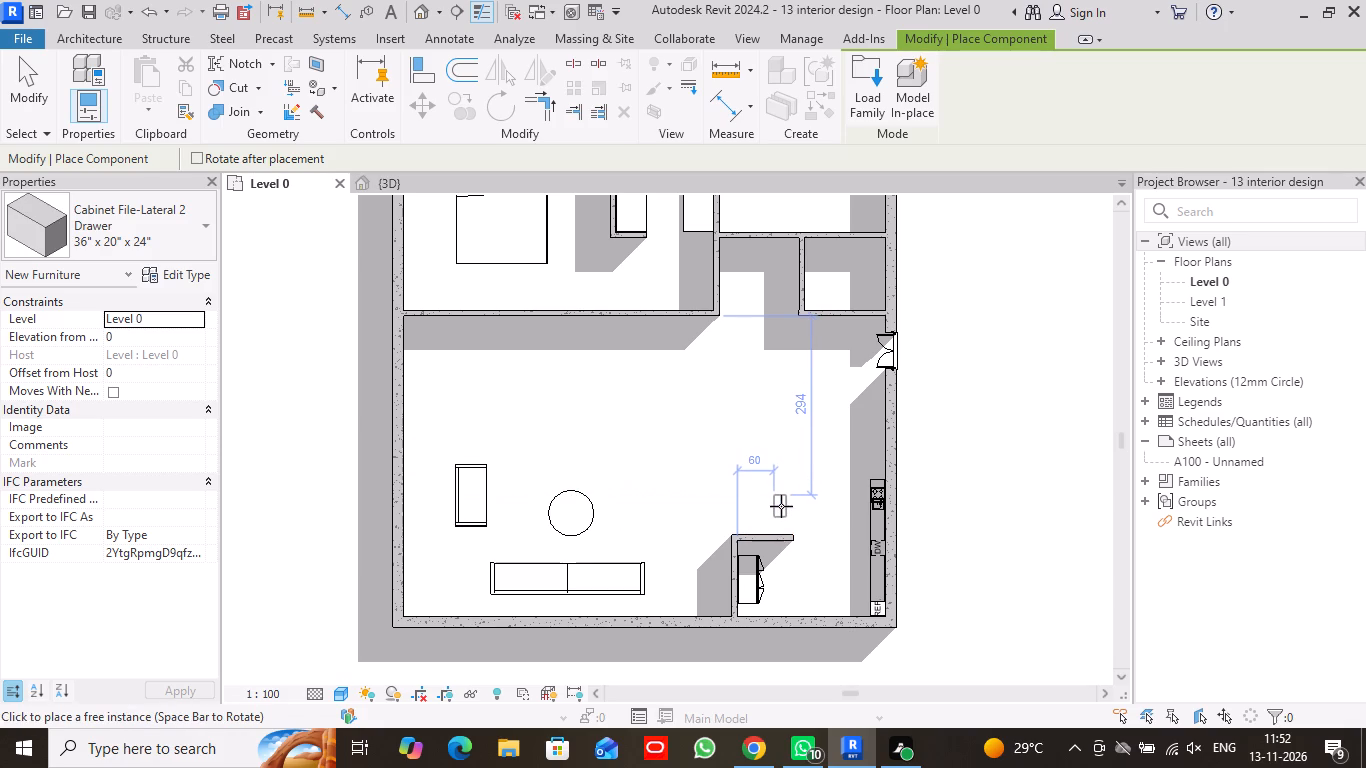
left_click(781, 506)
left_click(42, 72)
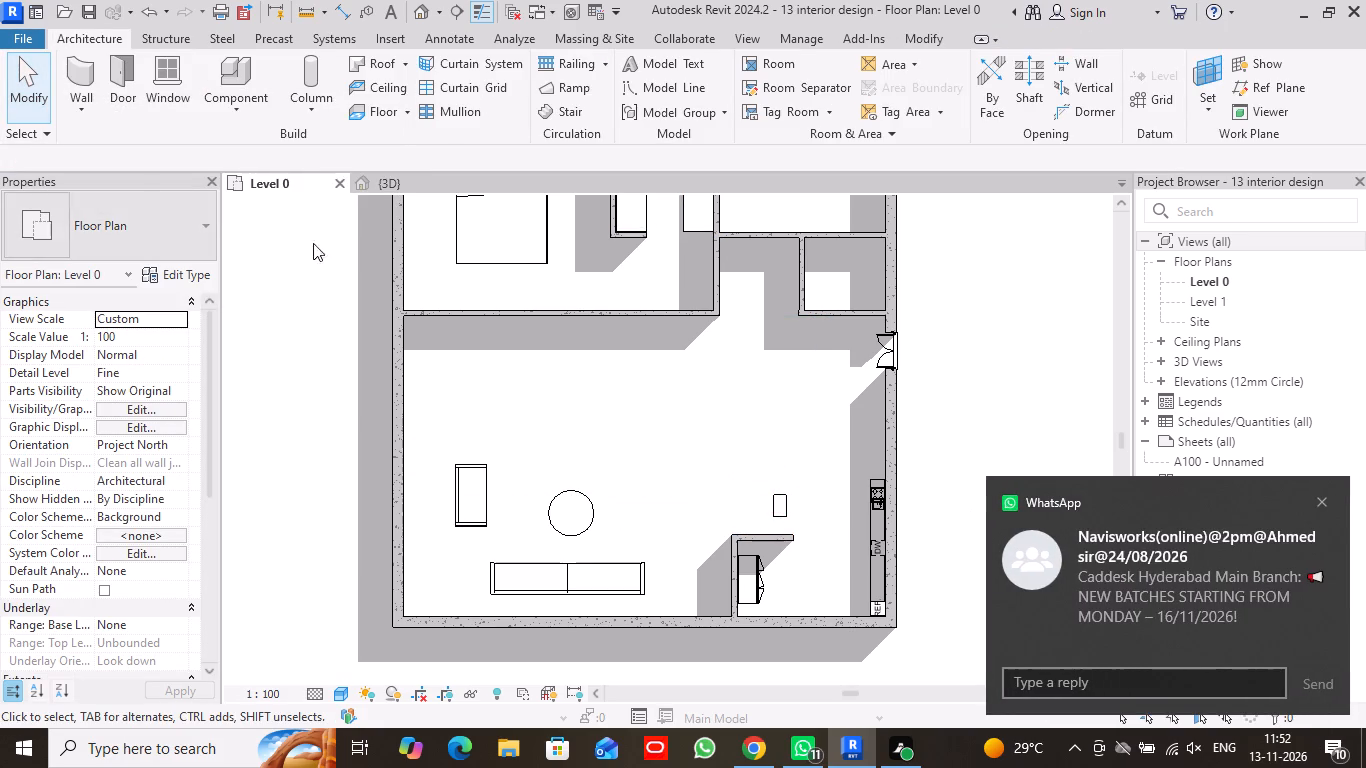
left_click(1323, 500)
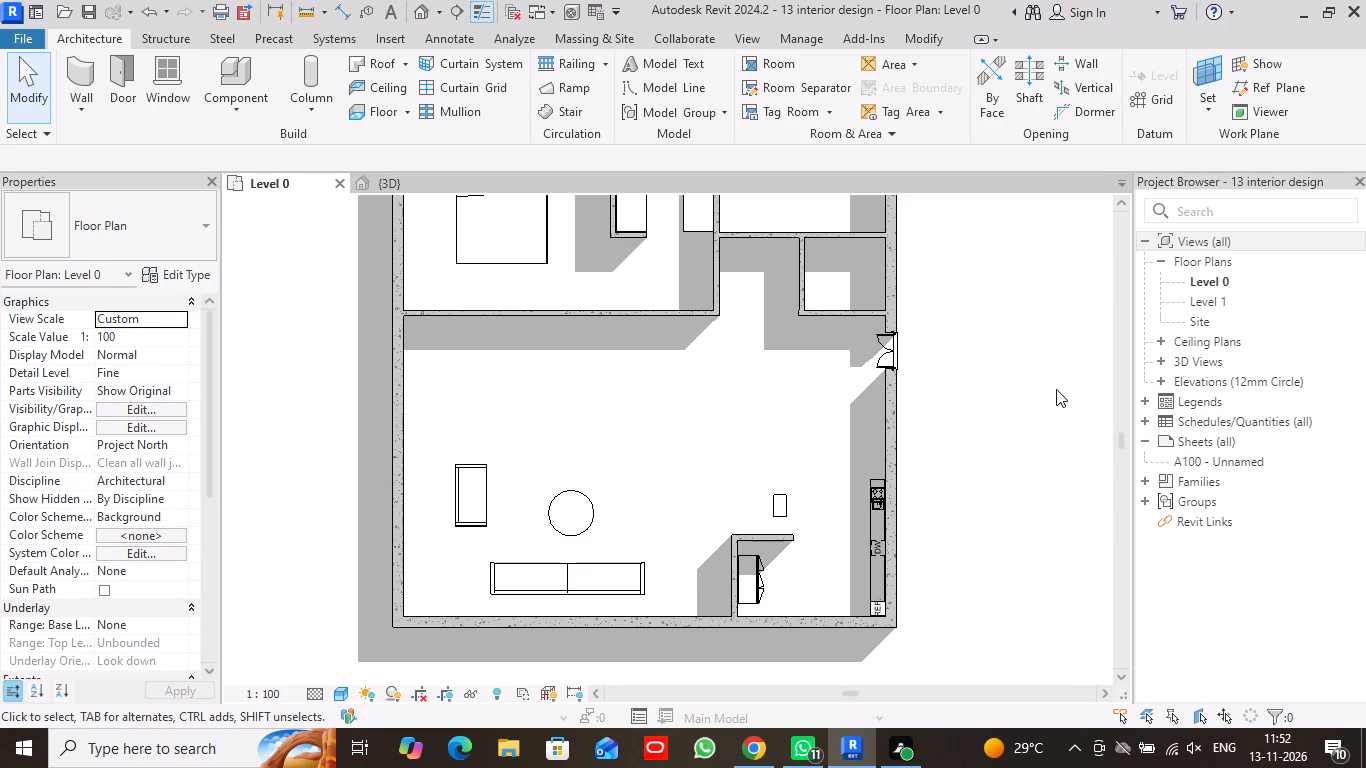
Set the placed cabinet's type dimensions to width 50 and depth 50.
left_click(782, 504)
left_click(182, 271)
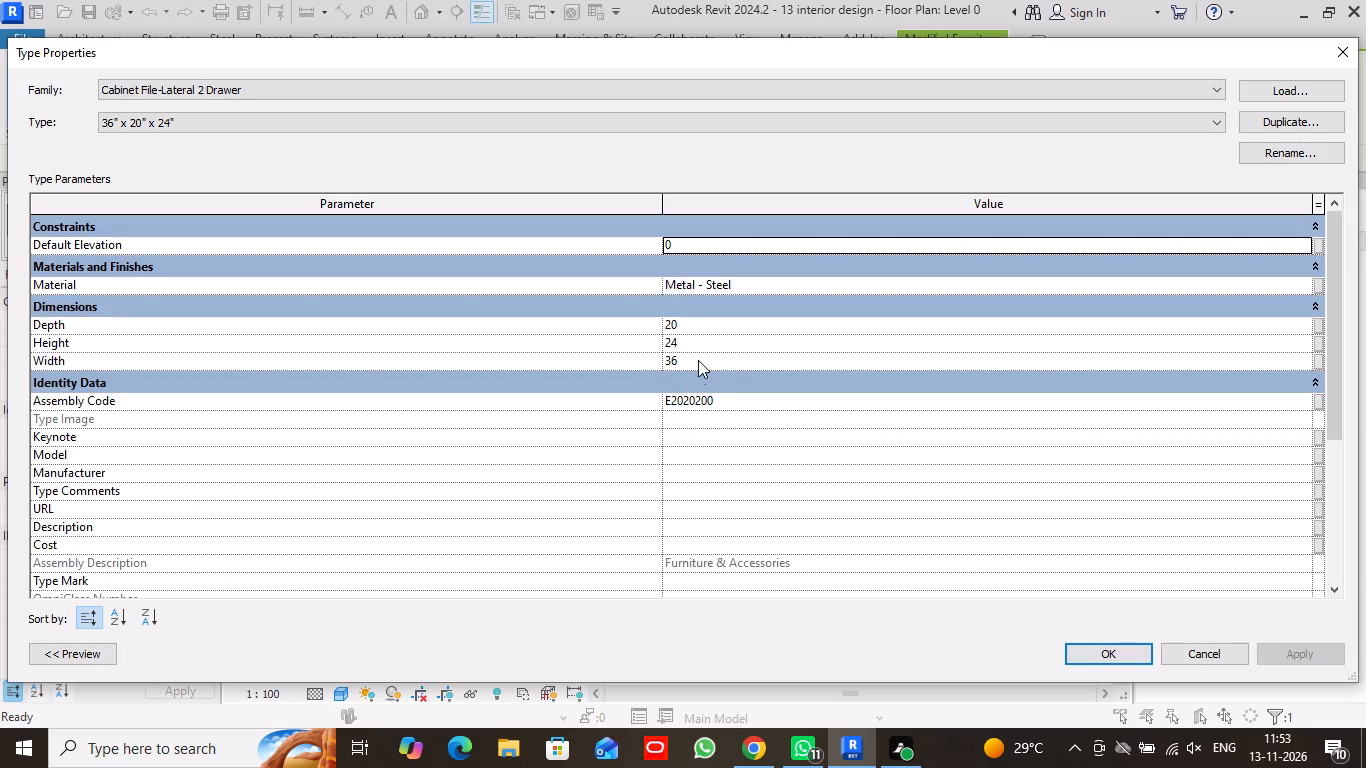
left_click(698, 360)
type("50")
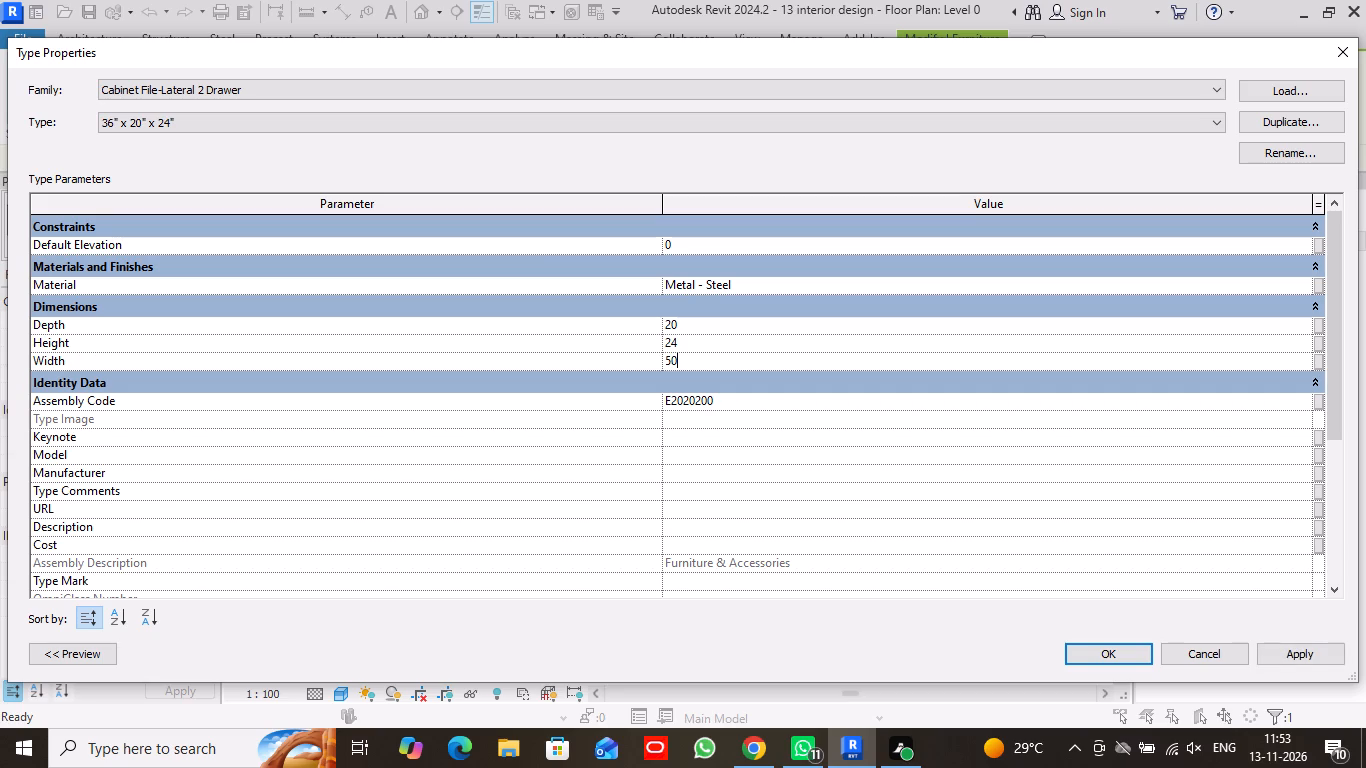
key("Return")
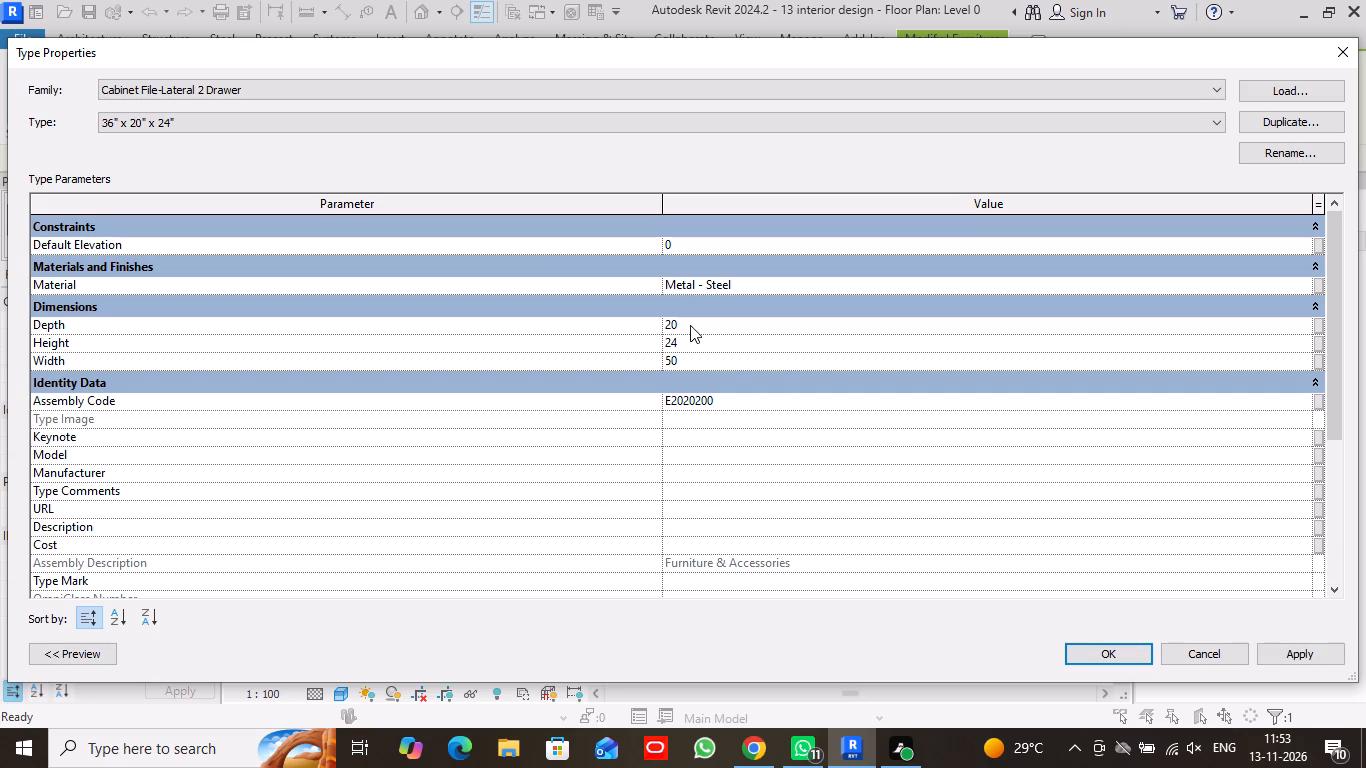
left_click(689, 323)
type("50")
key("Return")
left_click(1110, 647)
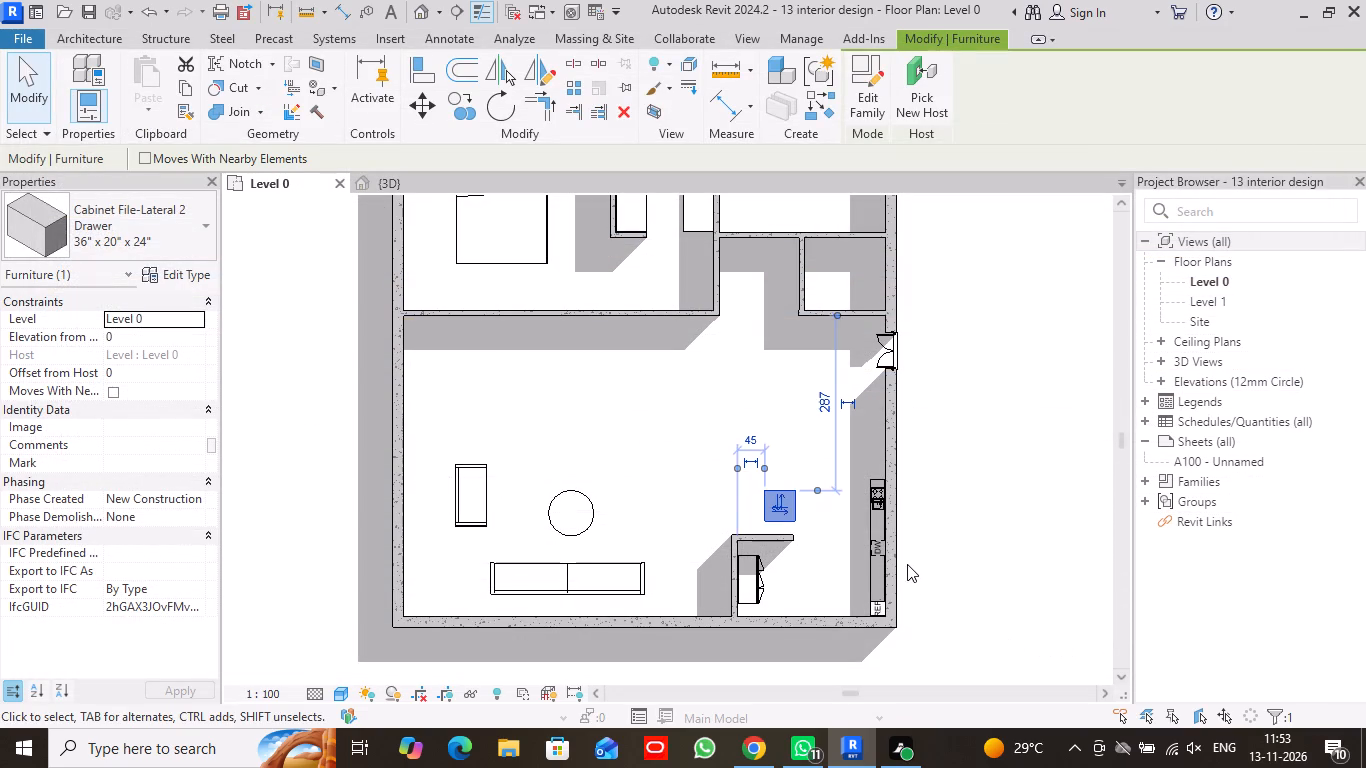
Nudge the cabinet down to the short partition wall and slightly left, flush with the wall's free end.
scroll(907, 560, "up", 3)
key("Down")
key("Down")
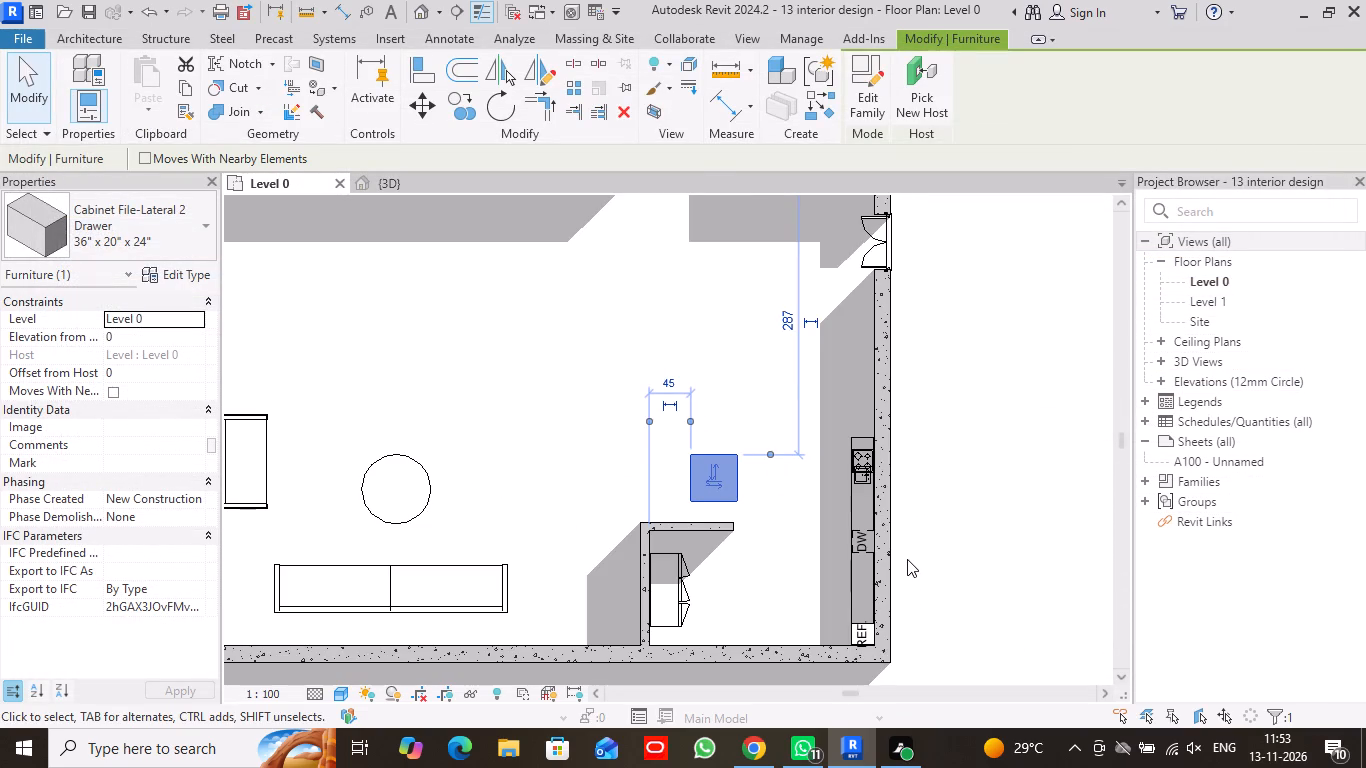
key("Down")
key("Down")
key("Down")
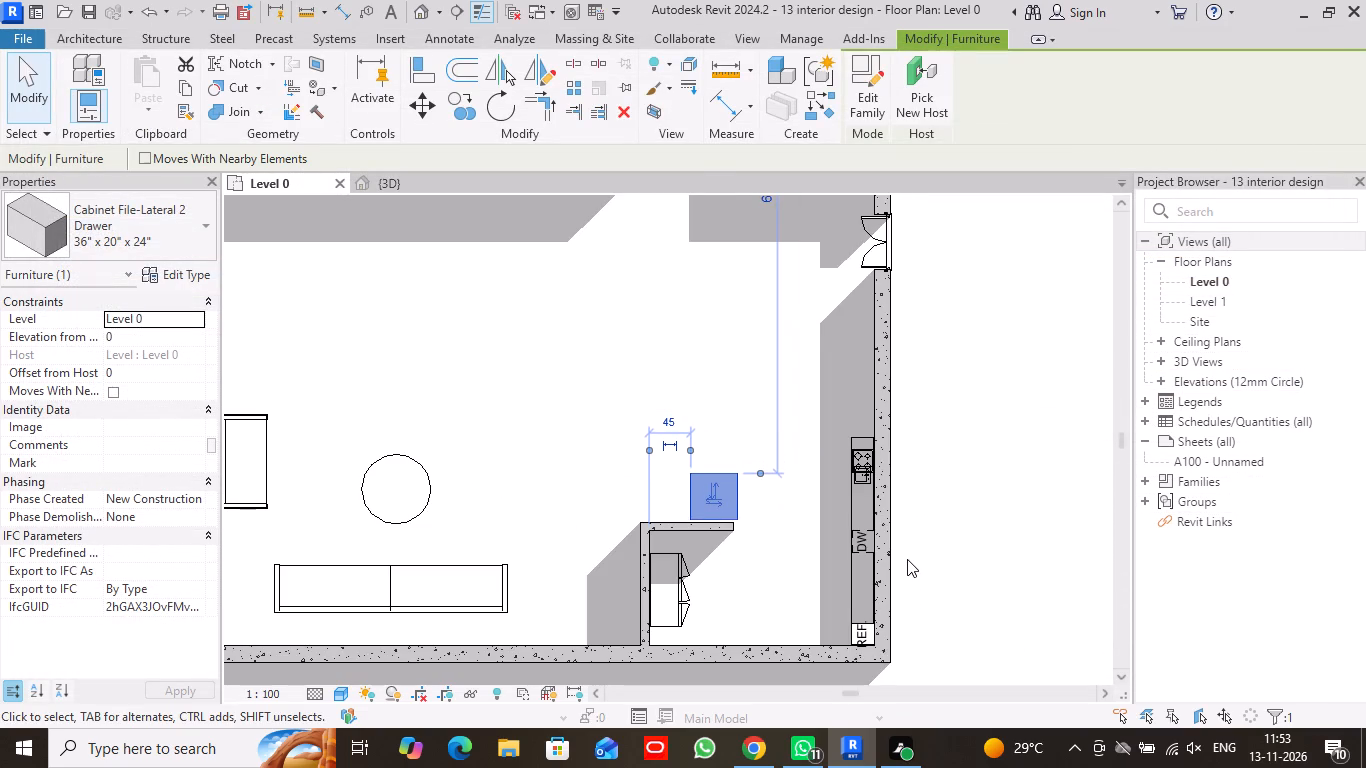
key("Down")
key("Up")
key("Left")
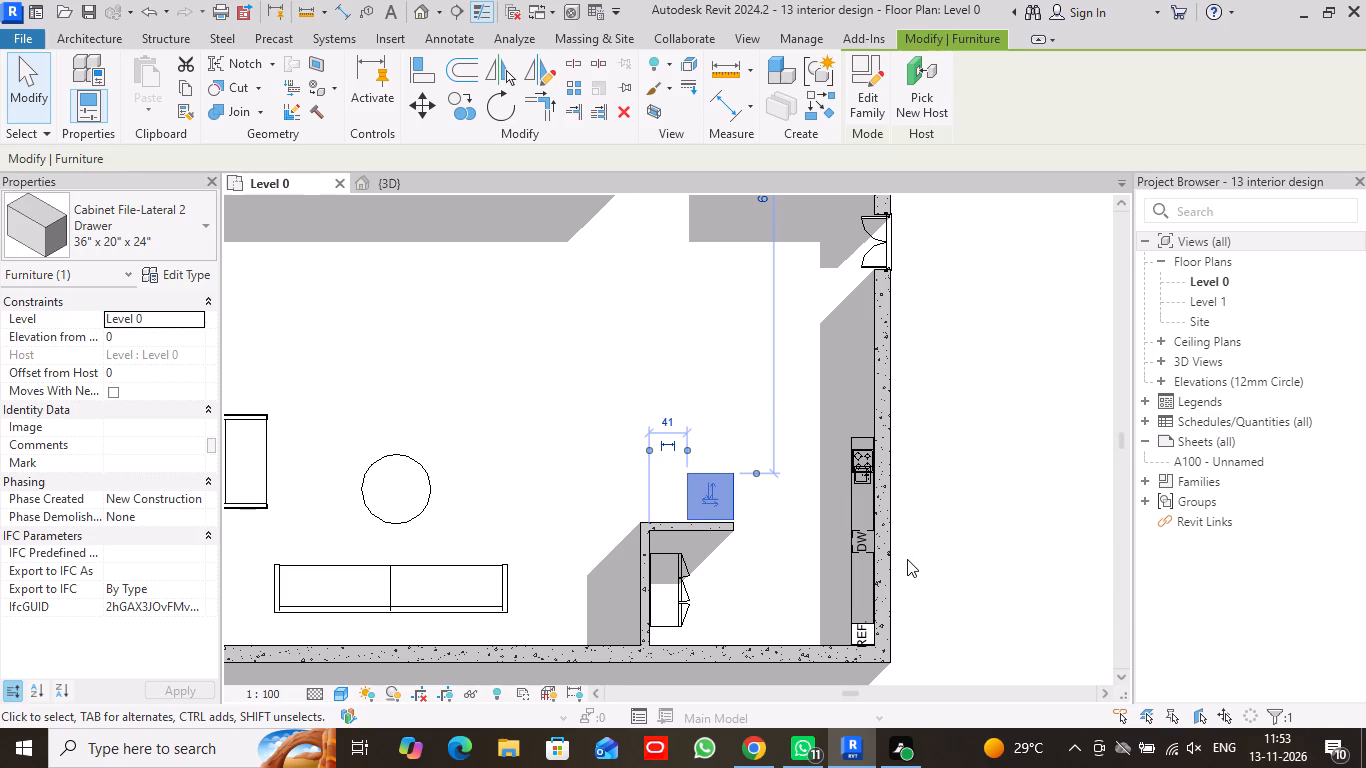
left_click(27, 92)
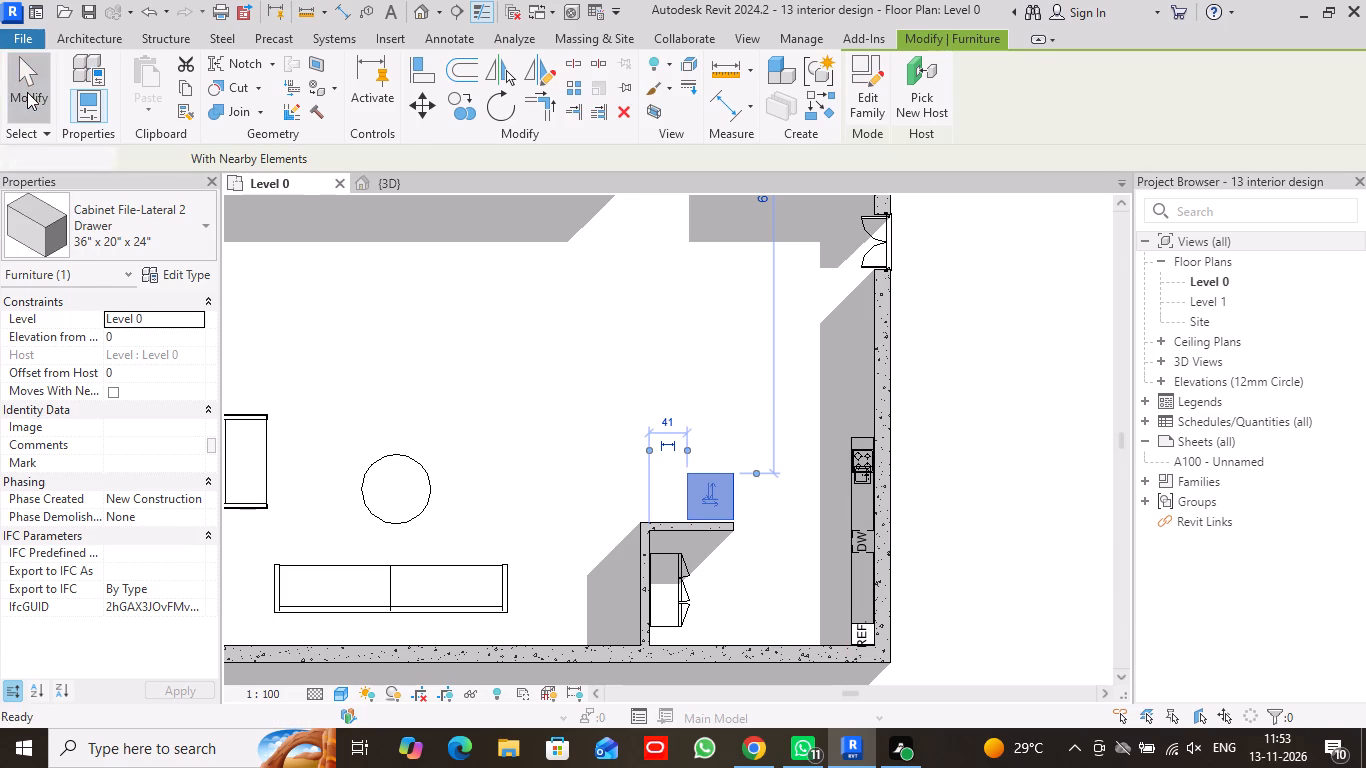
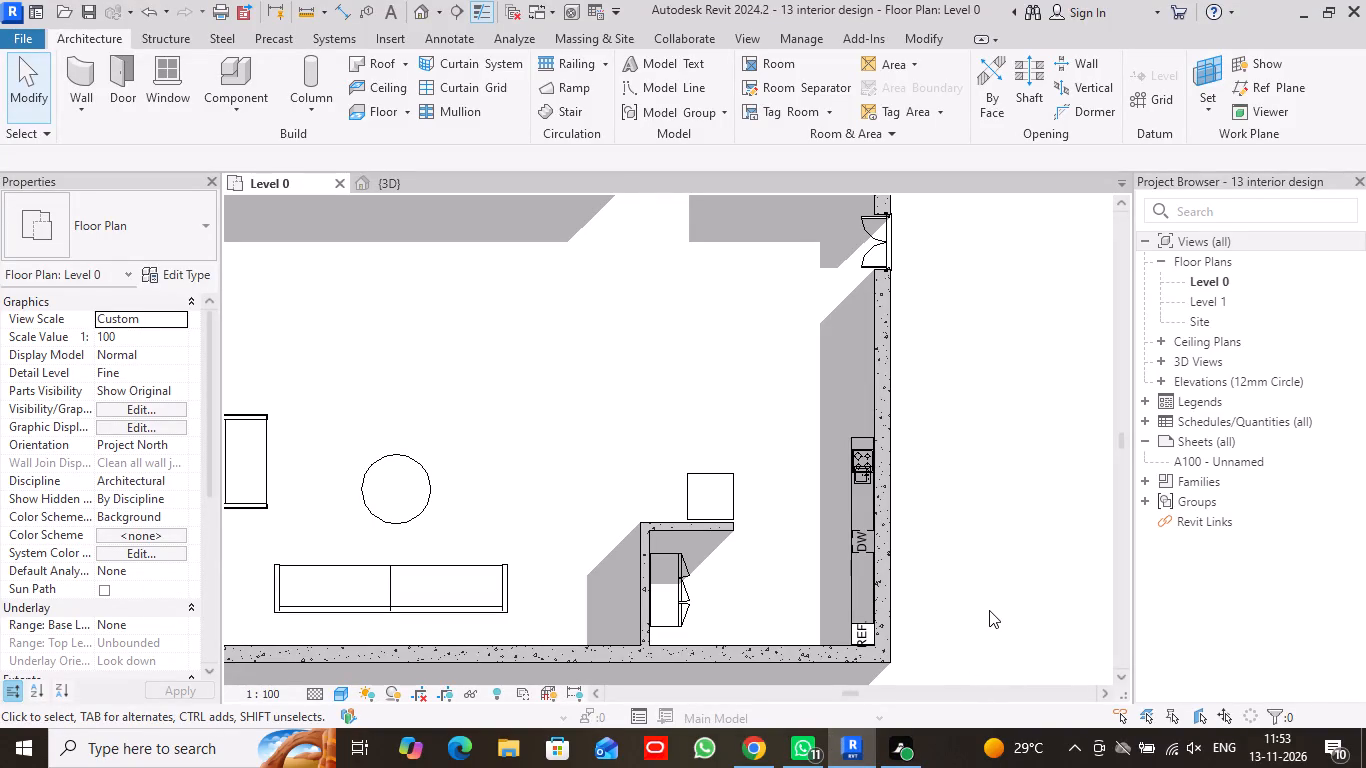
Switch to the 3D view and examine the furniture around the short partition wall near the kitchen counter.
left_click(384, 177)
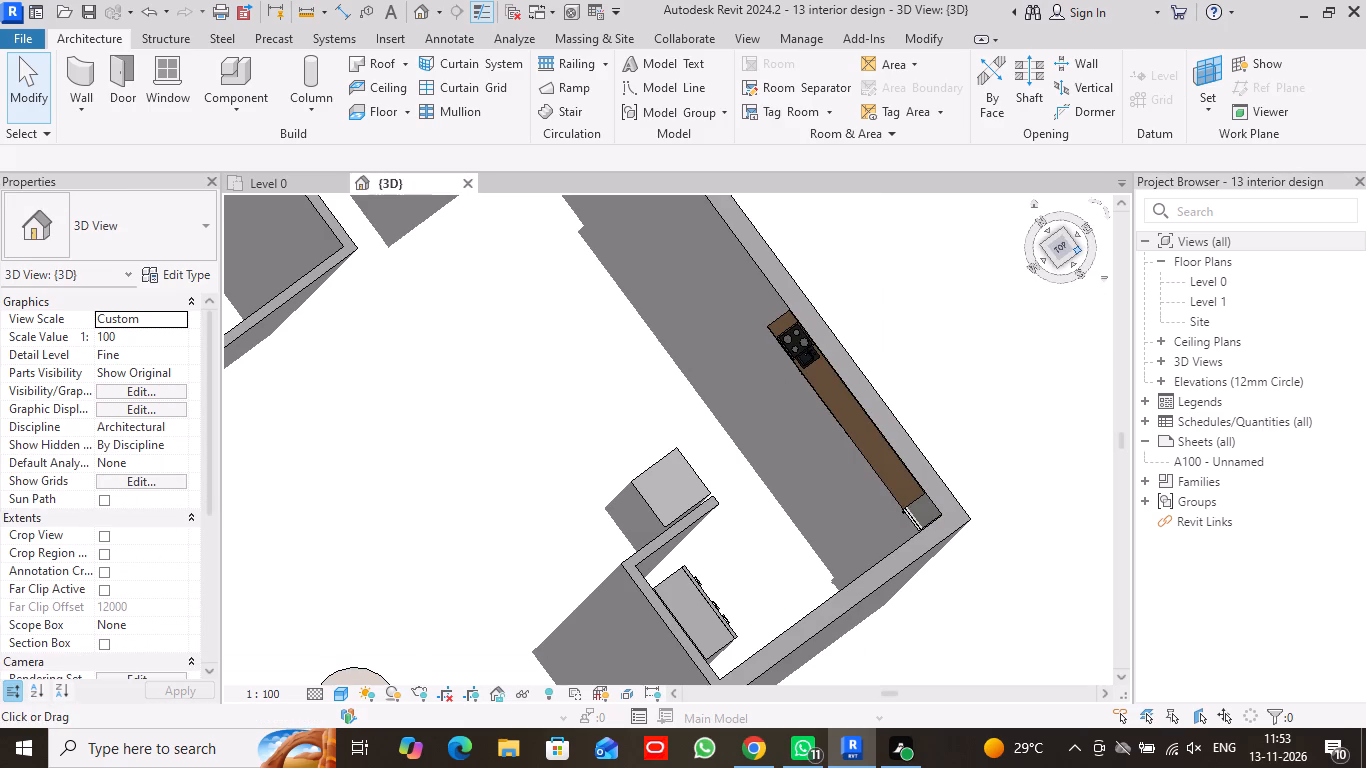
left_click_drag(1080, 252, 973, 231)
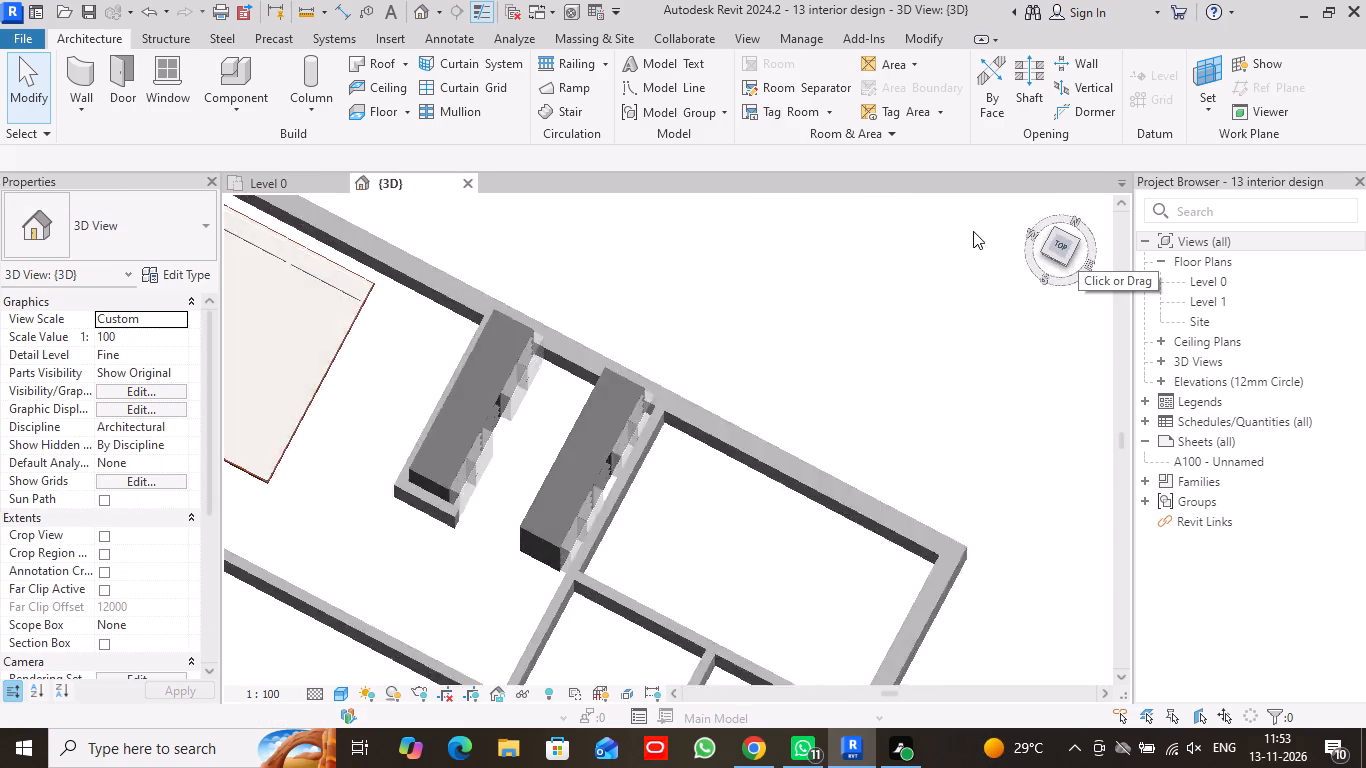
left_click_drag(973, 231, 967, 212)
scroll(904, 446, "down", 2)
middle_click_drag(829, 512, 841, 484)
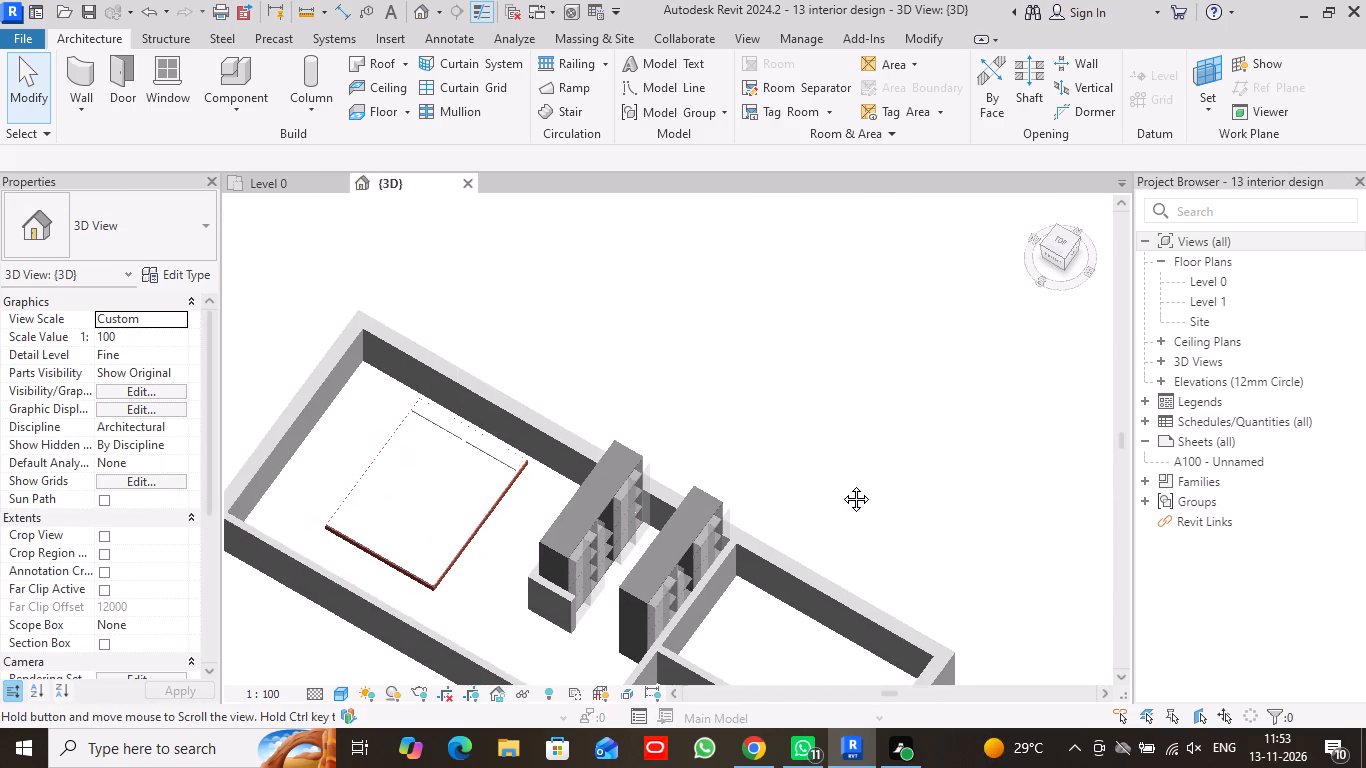
middle_click_drag(841, 484, 892, 256)
middle_click_drag(889, 446, 893, 246)
scroll(587, 580, "up", 4)
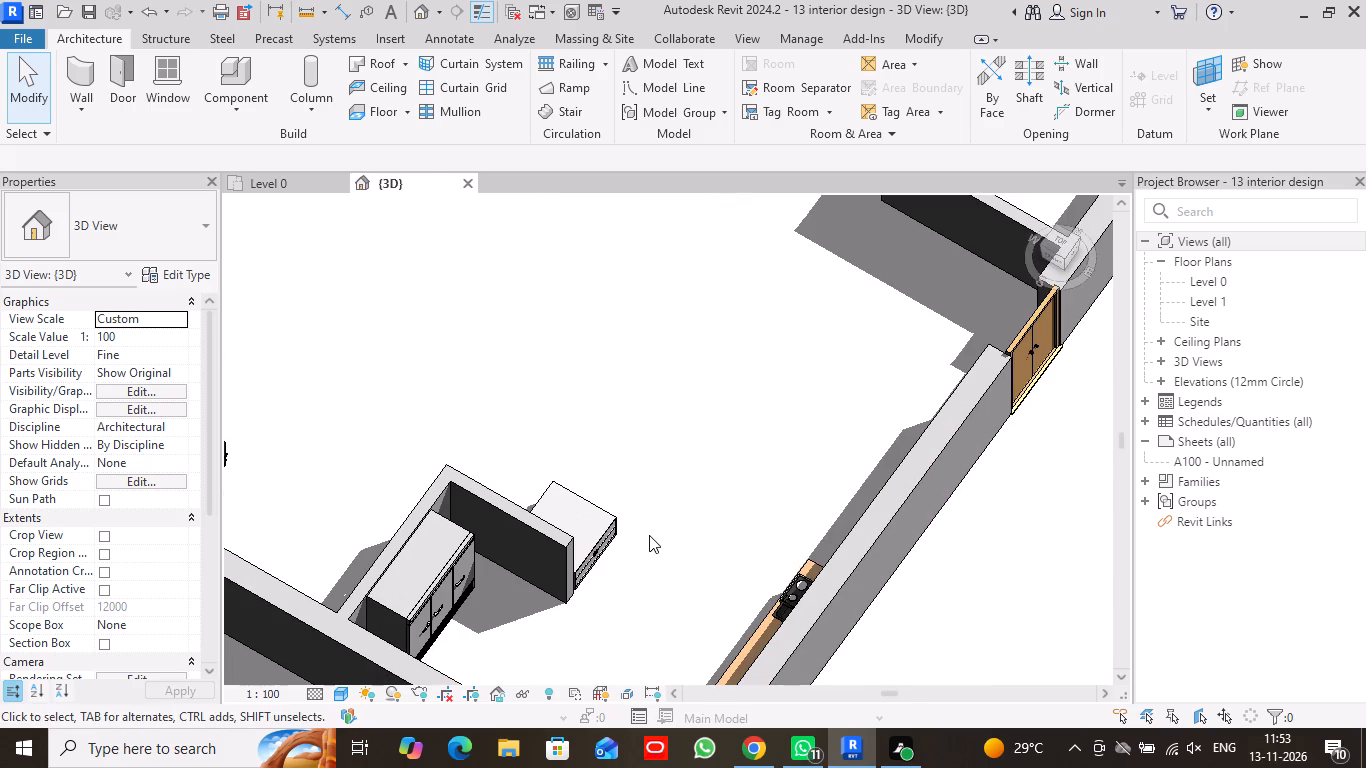
left_click(1074, 254)
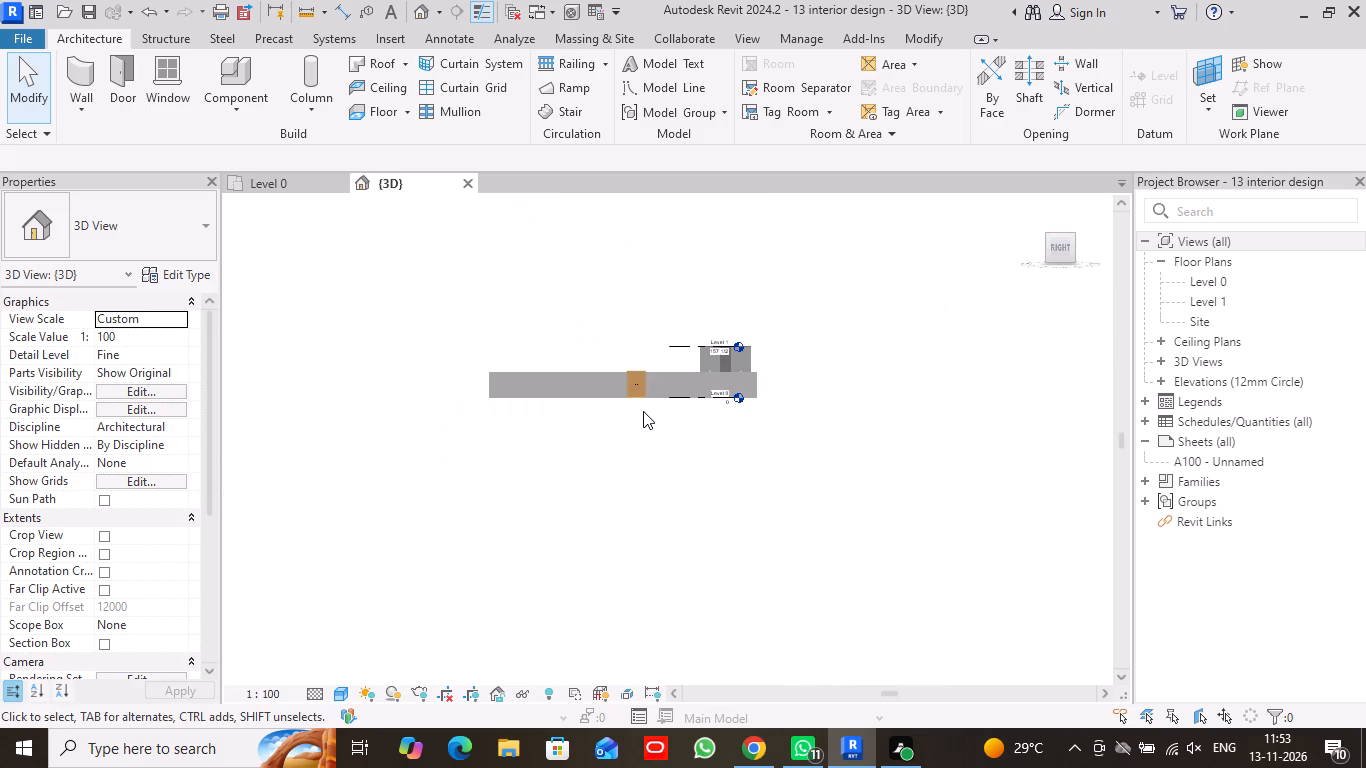
scroll(578, 469, "up", 10)
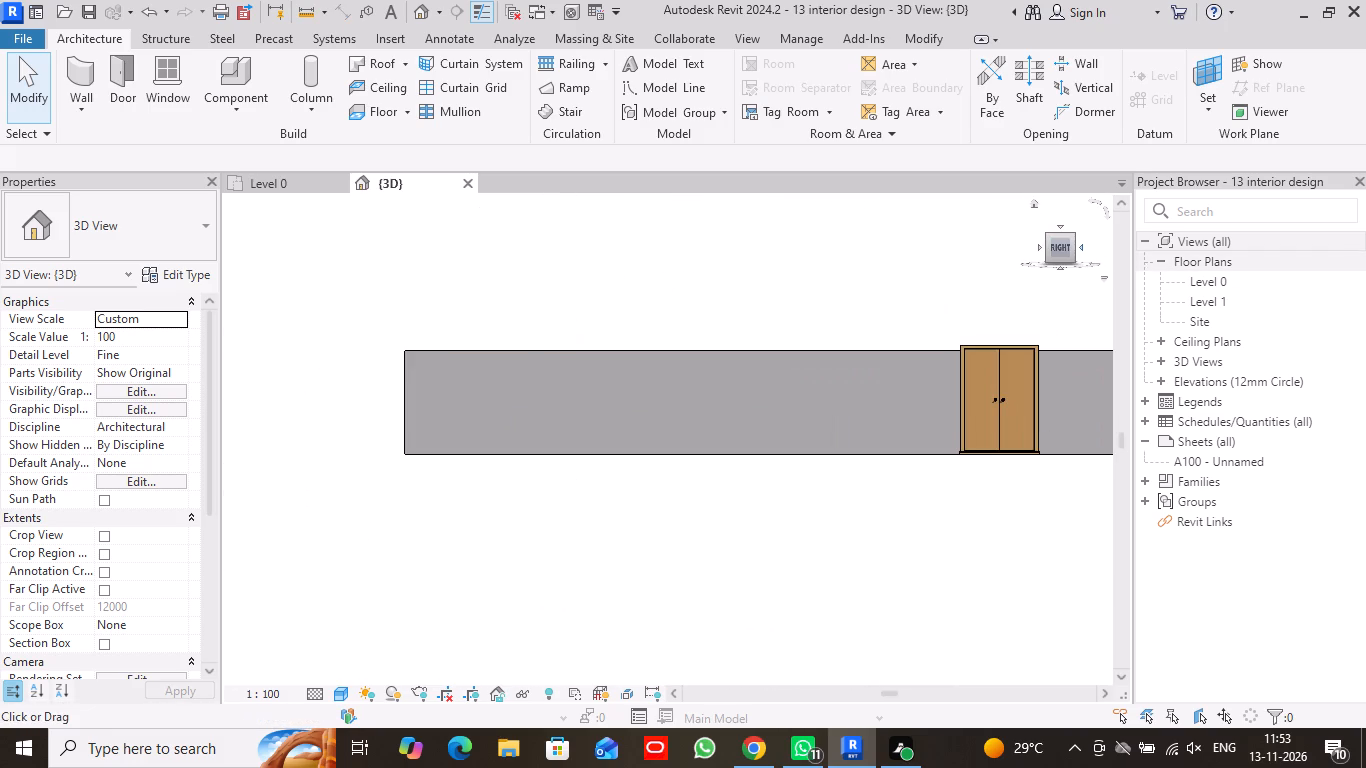
left_click_drag(1050, 237, 1068, 258)
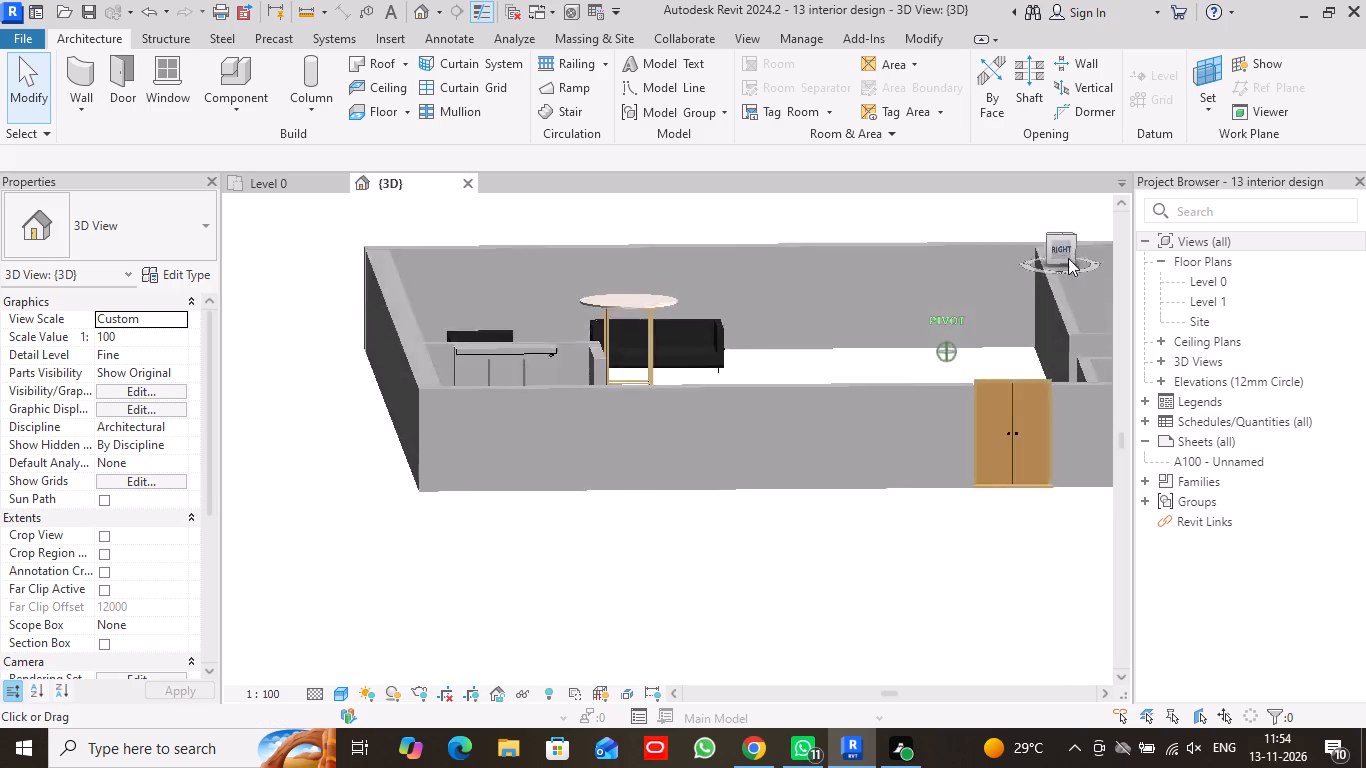
left_click_drag(1068, 258, 1100, 275)
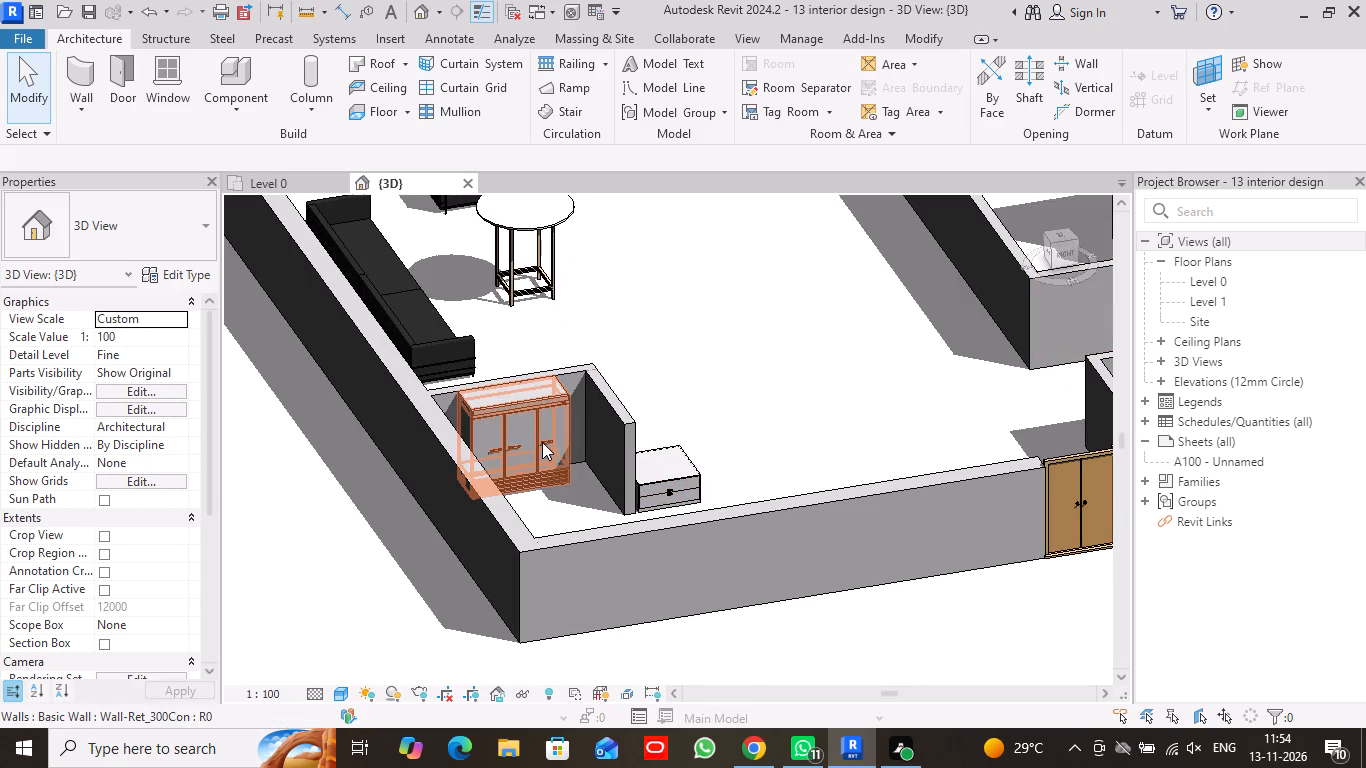
Check the type properties of the three-door freezer for editable dimensions.
left_click(542, 442)
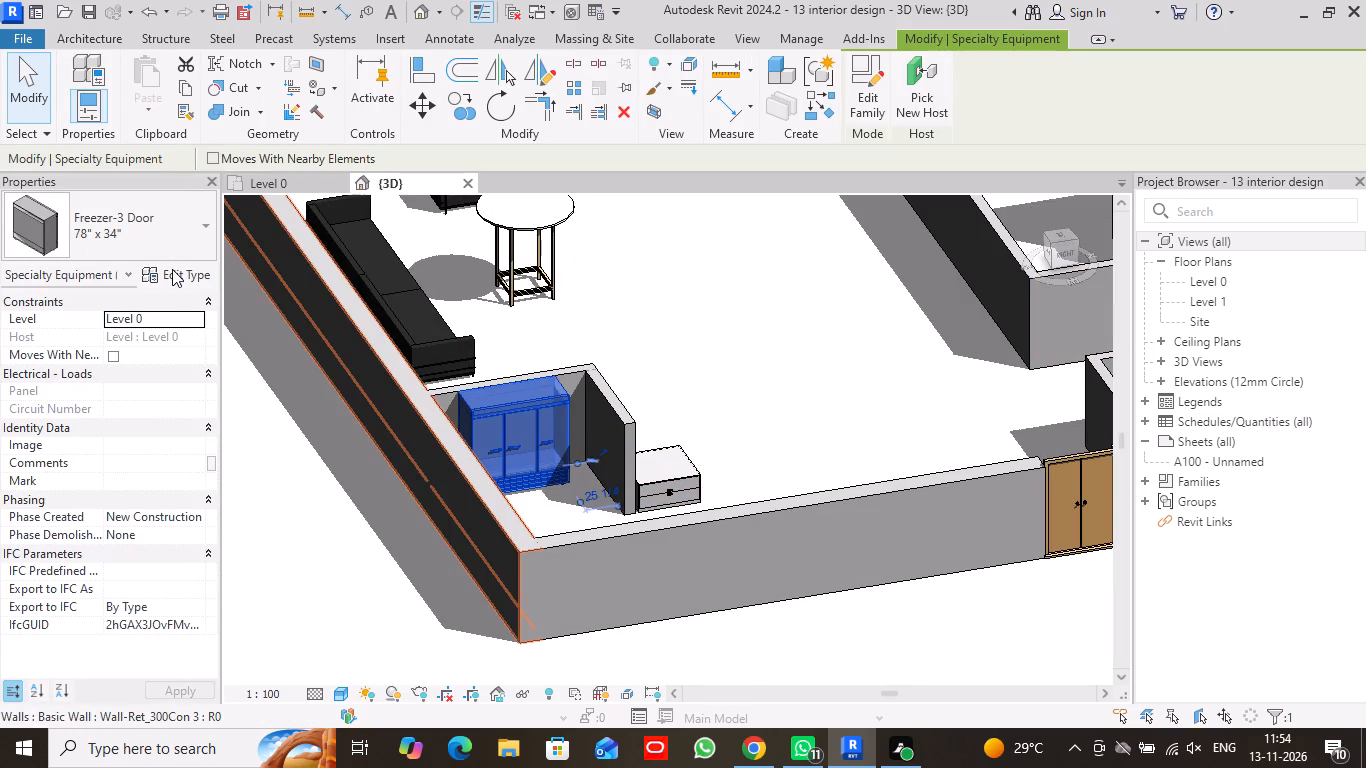
left_click(175, 274)
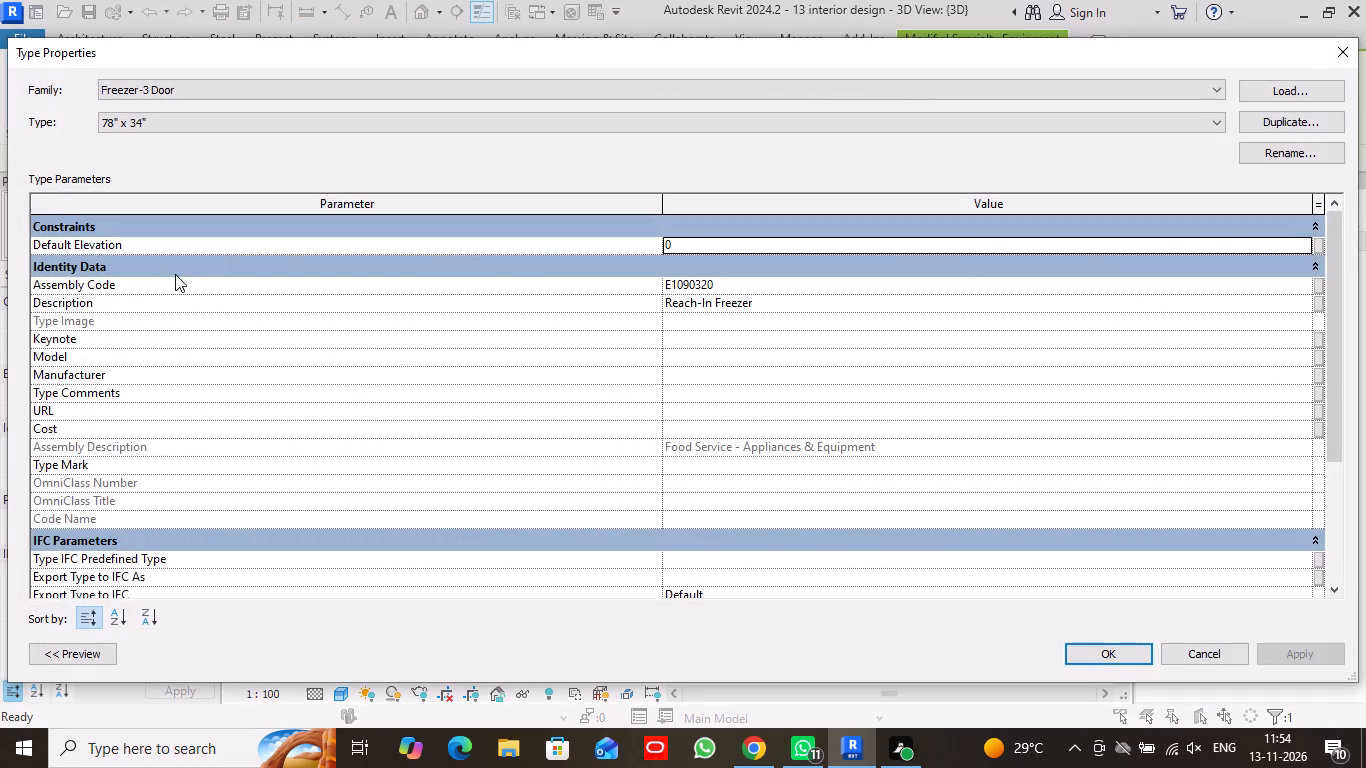
scroll(336, 451, "up", 3)
left_click(1344, 56)
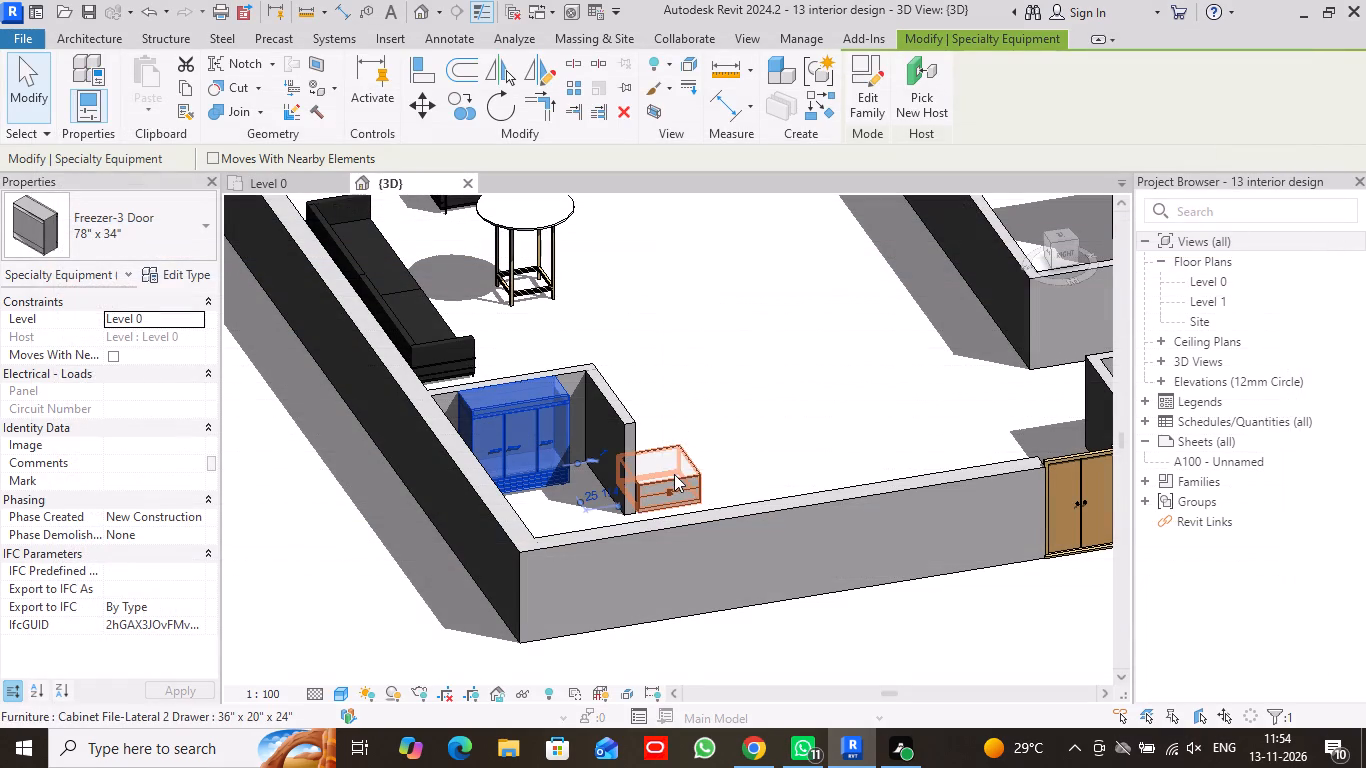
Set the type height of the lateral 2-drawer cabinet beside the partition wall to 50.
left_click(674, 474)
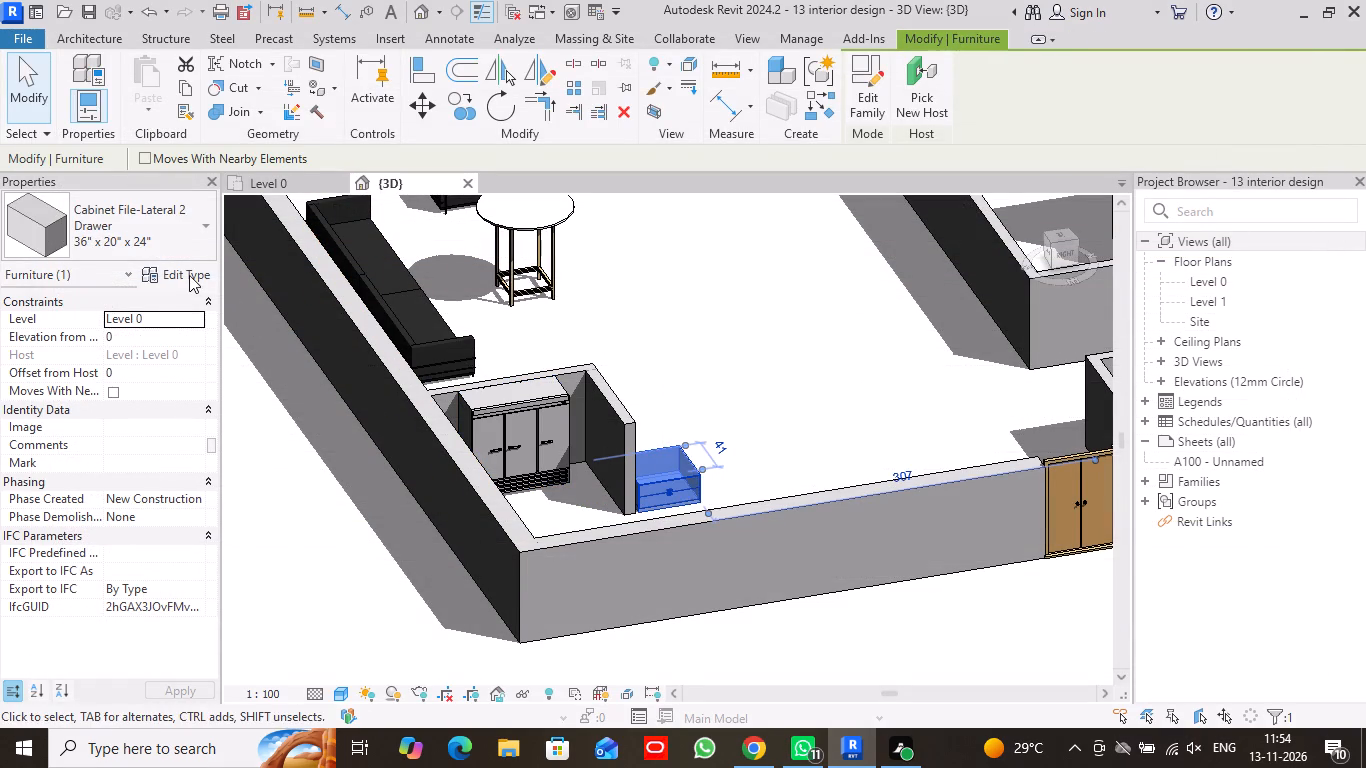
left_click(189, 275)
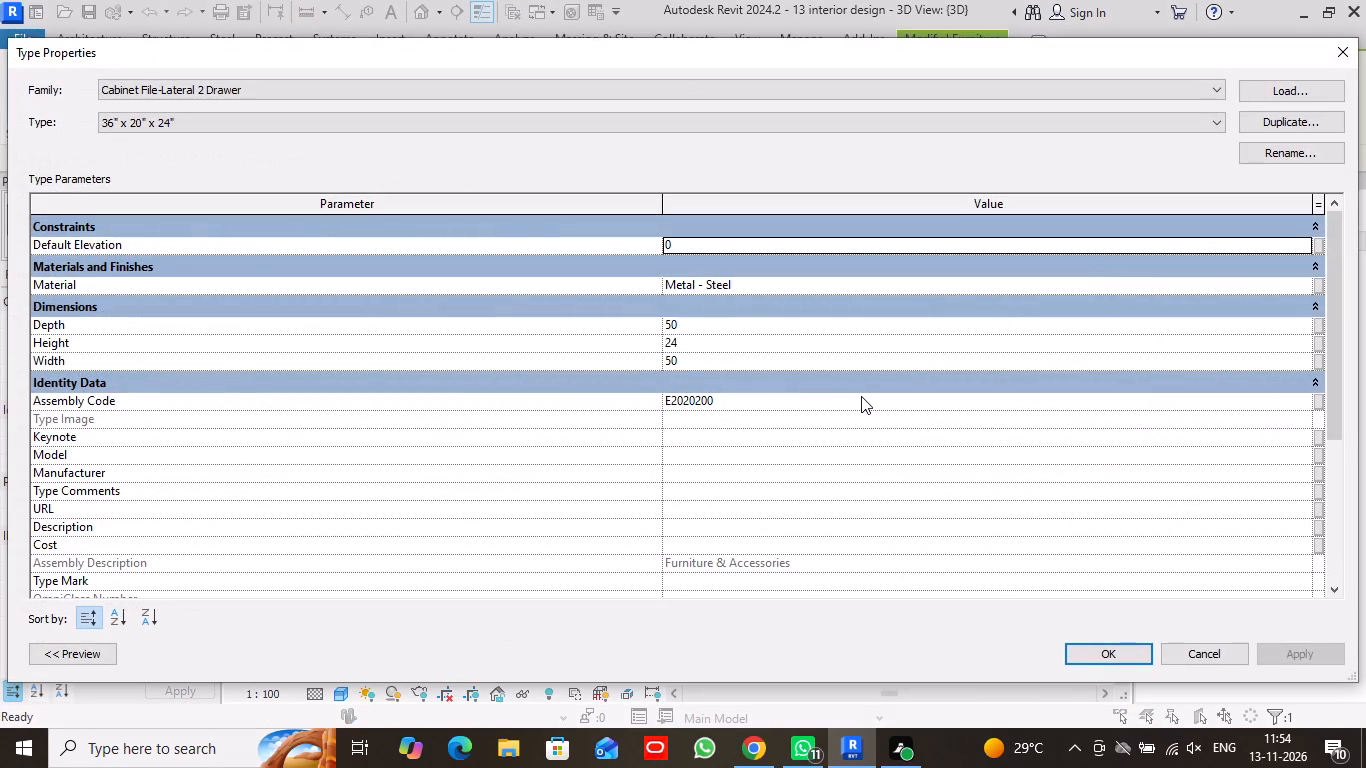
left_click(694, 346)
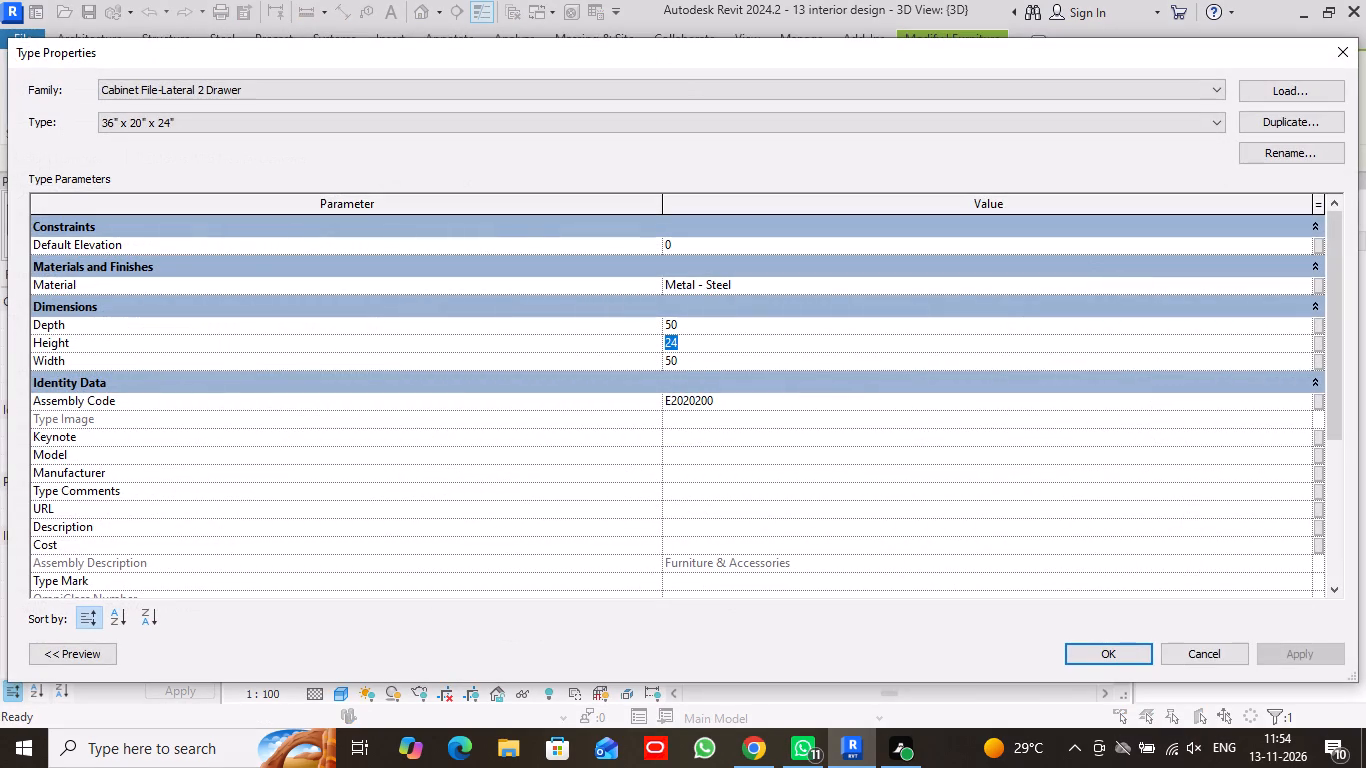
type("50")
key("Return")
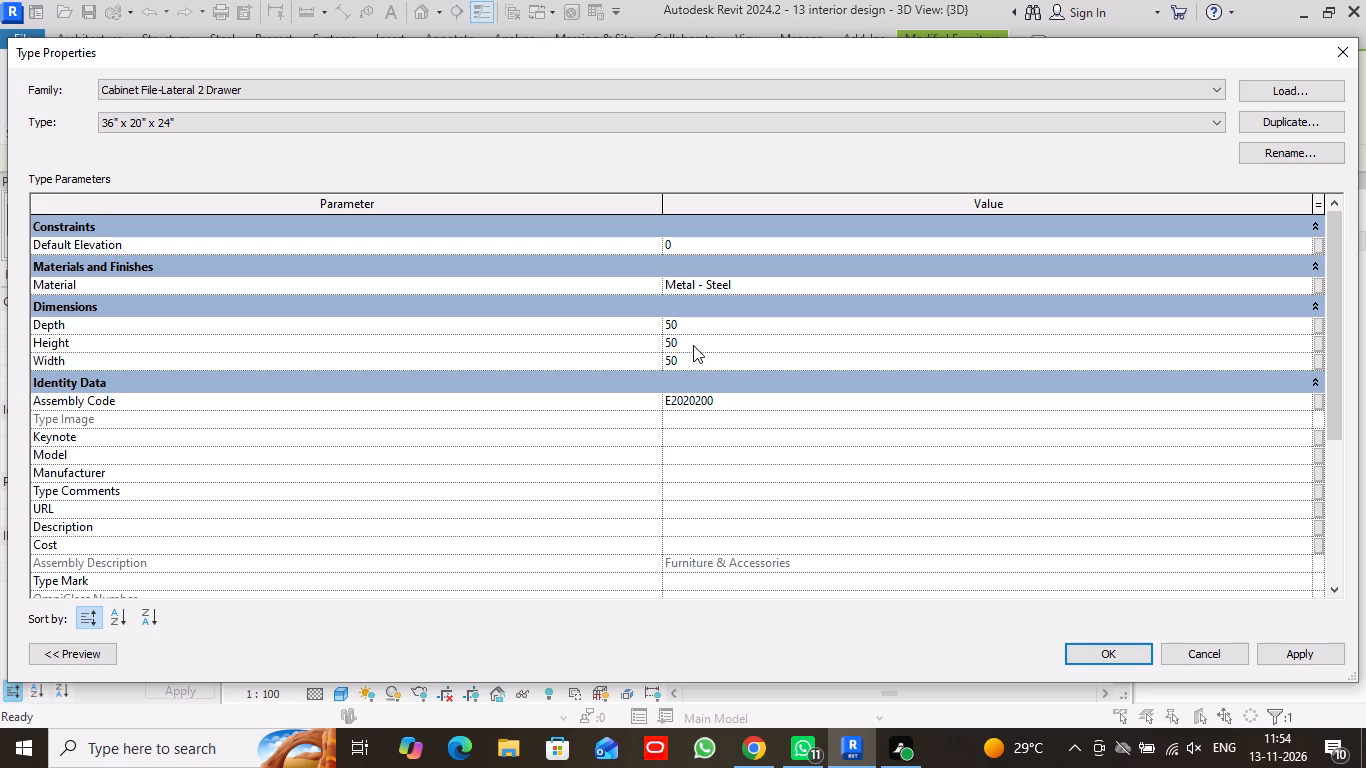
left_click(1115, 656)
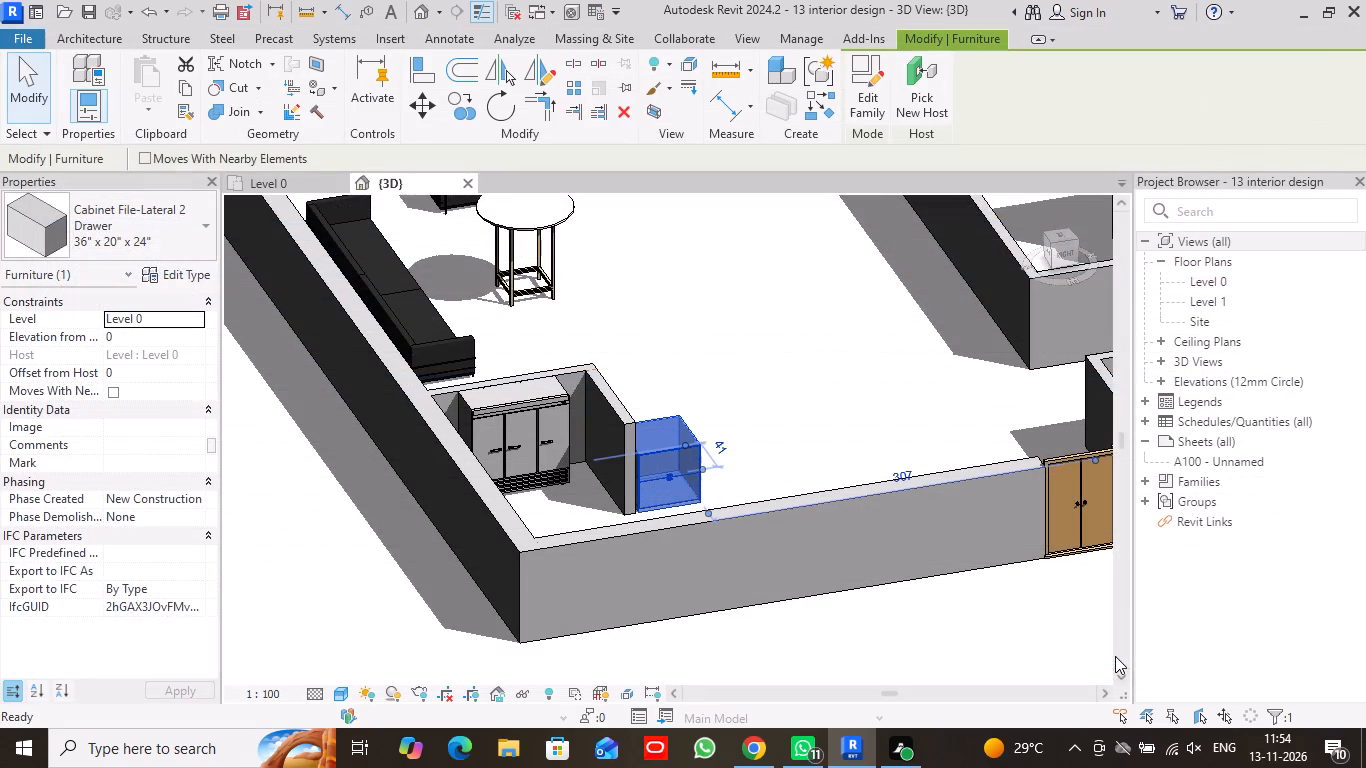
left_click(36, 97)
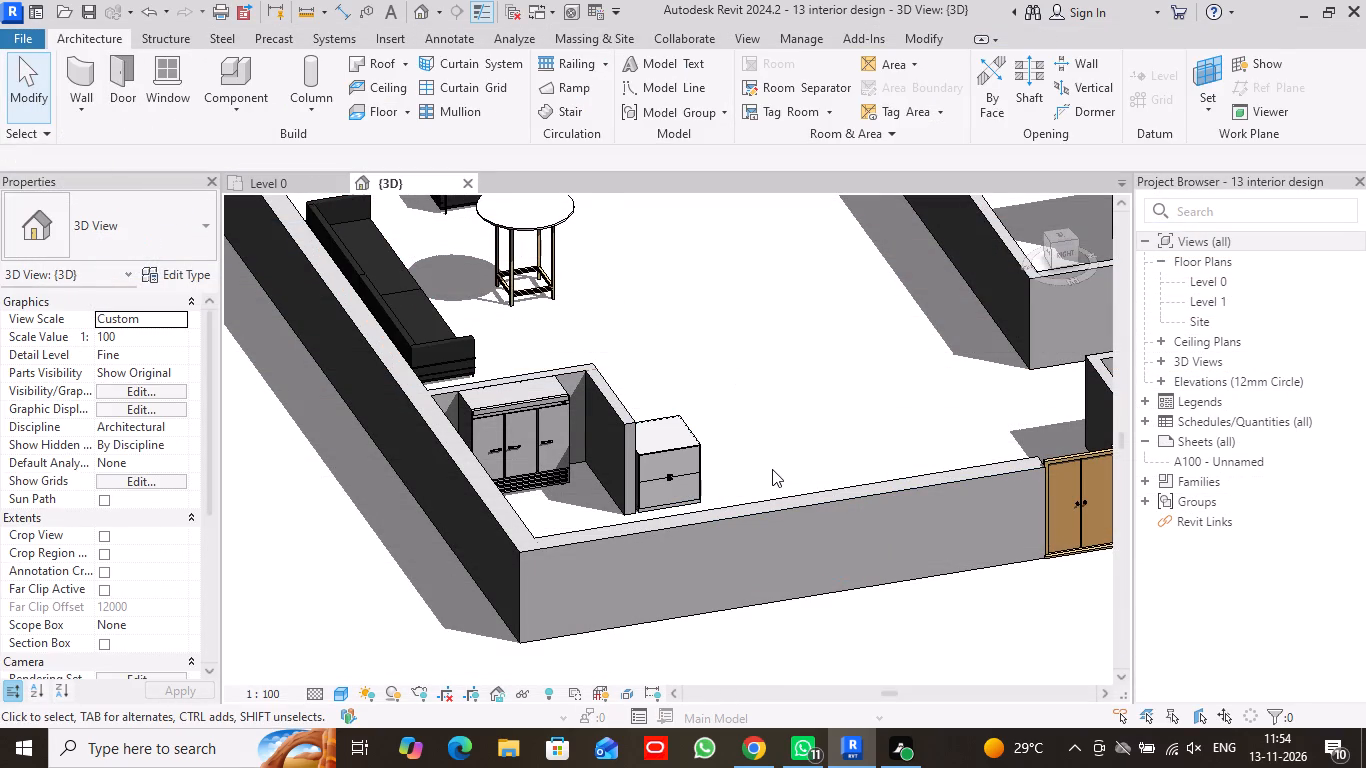
Set the type height of the lateral 2-drawer cabinet beside the partition wall to 75.
scroll(772, 469, "down", 1)
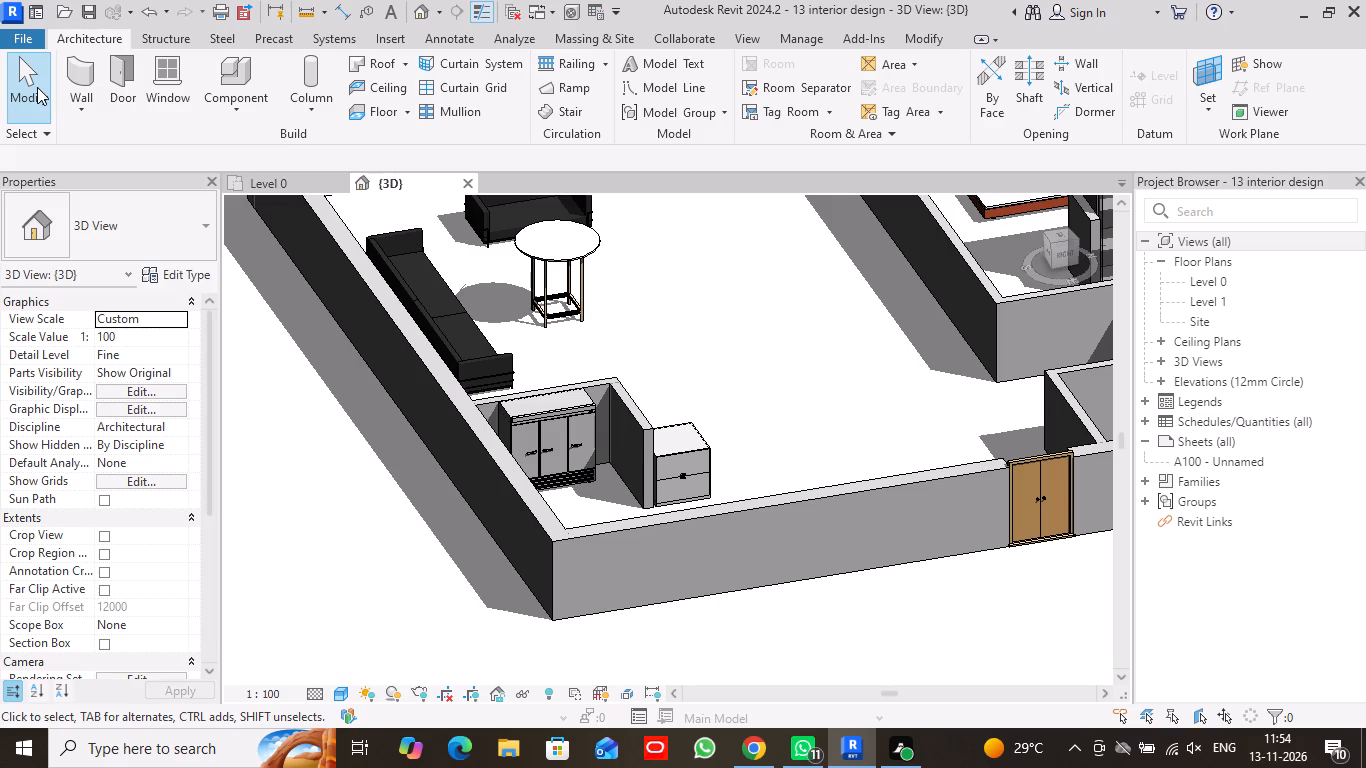
left_click(687, 454)
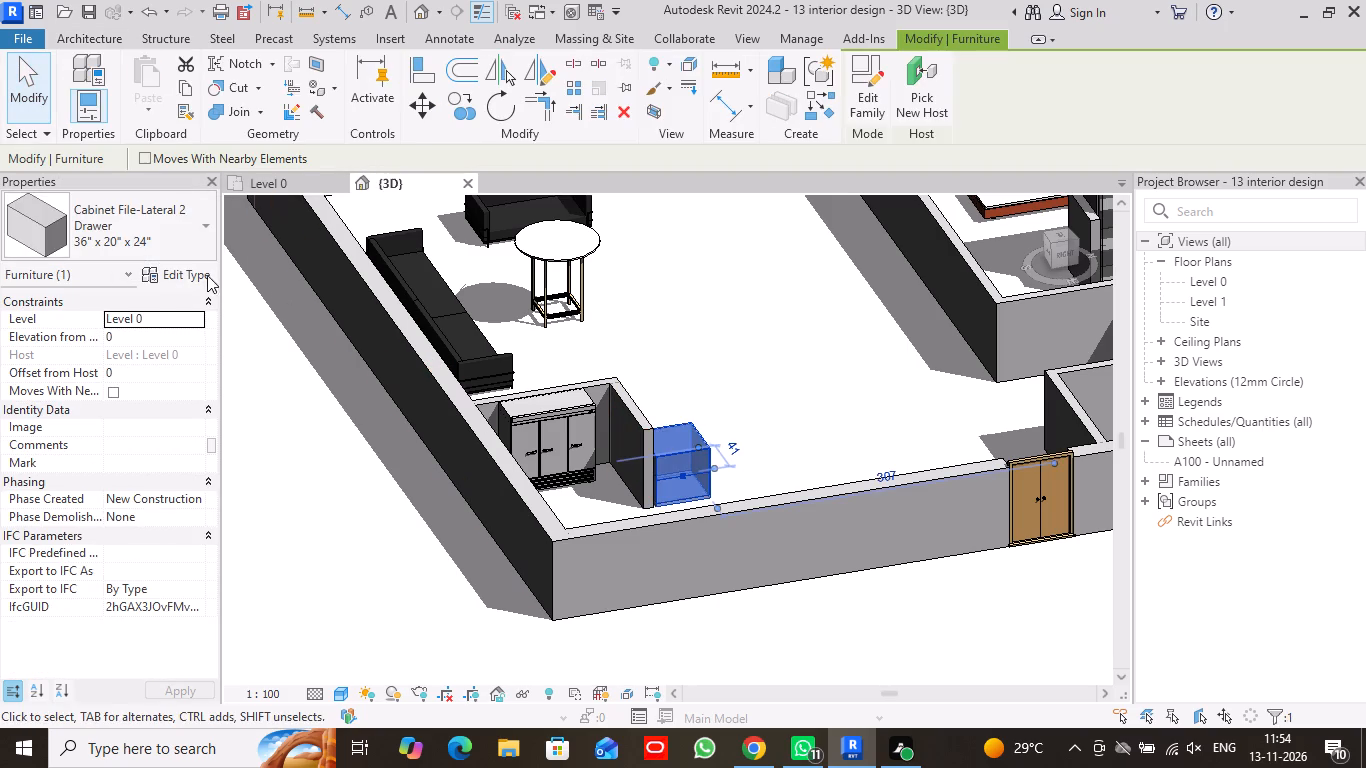
left_click(195, 272)
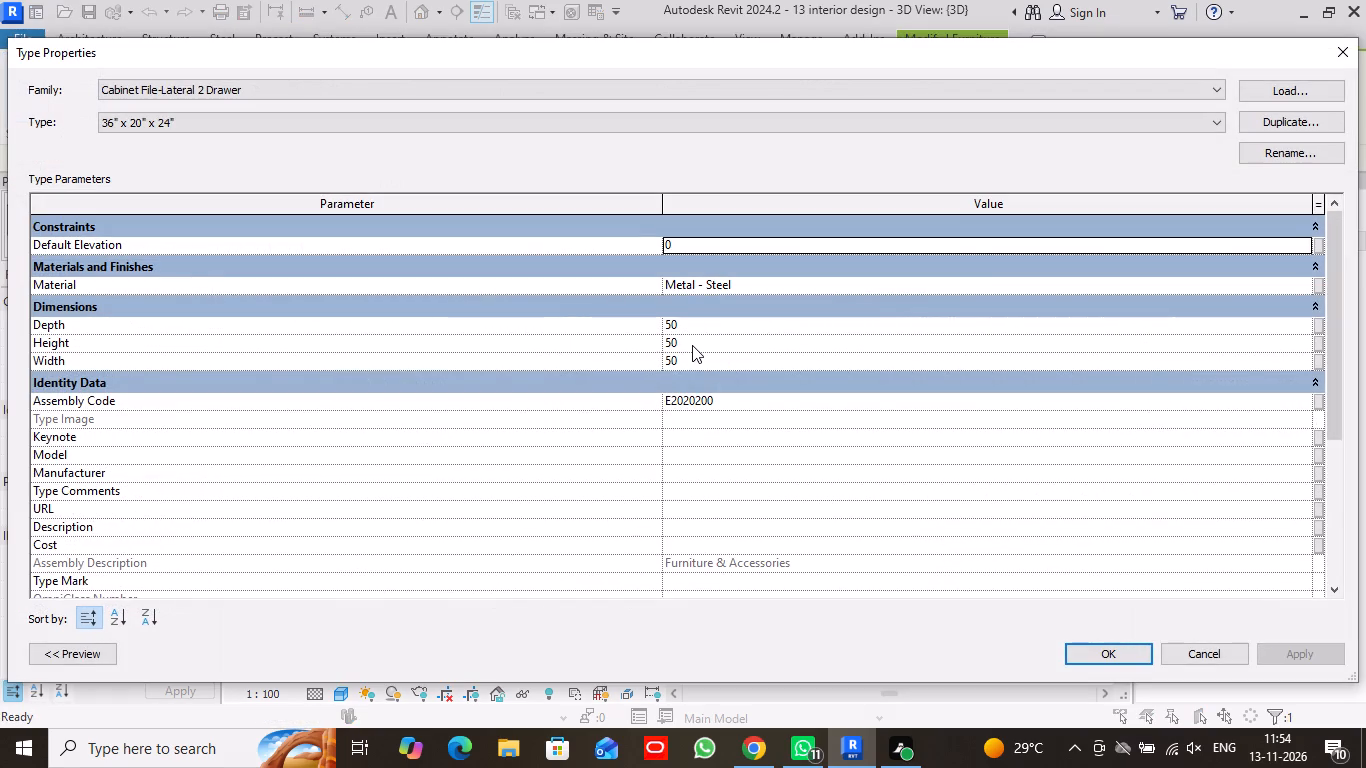
left_click(684, 344)
left_click_drag(684, 344, 629, 350)
type("75")
key("Return")
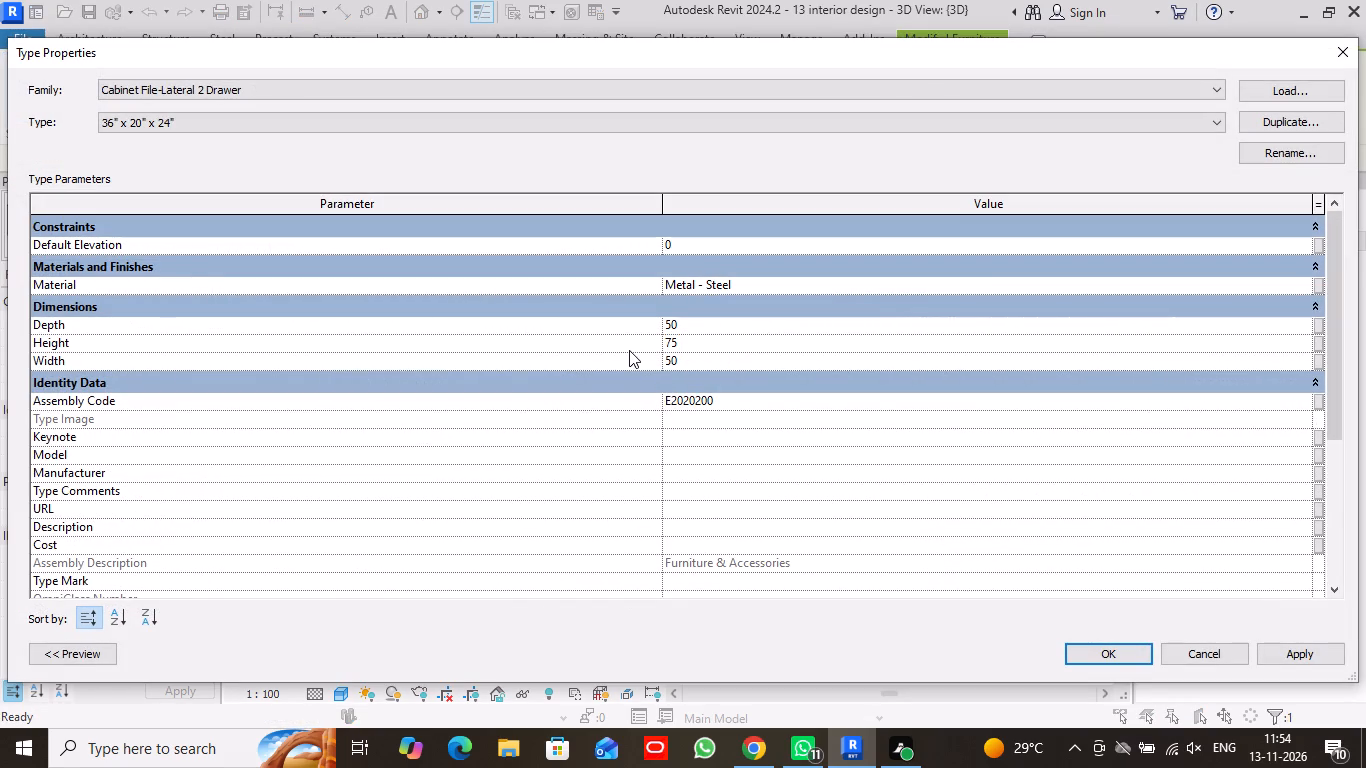
left_click(1121, 659)
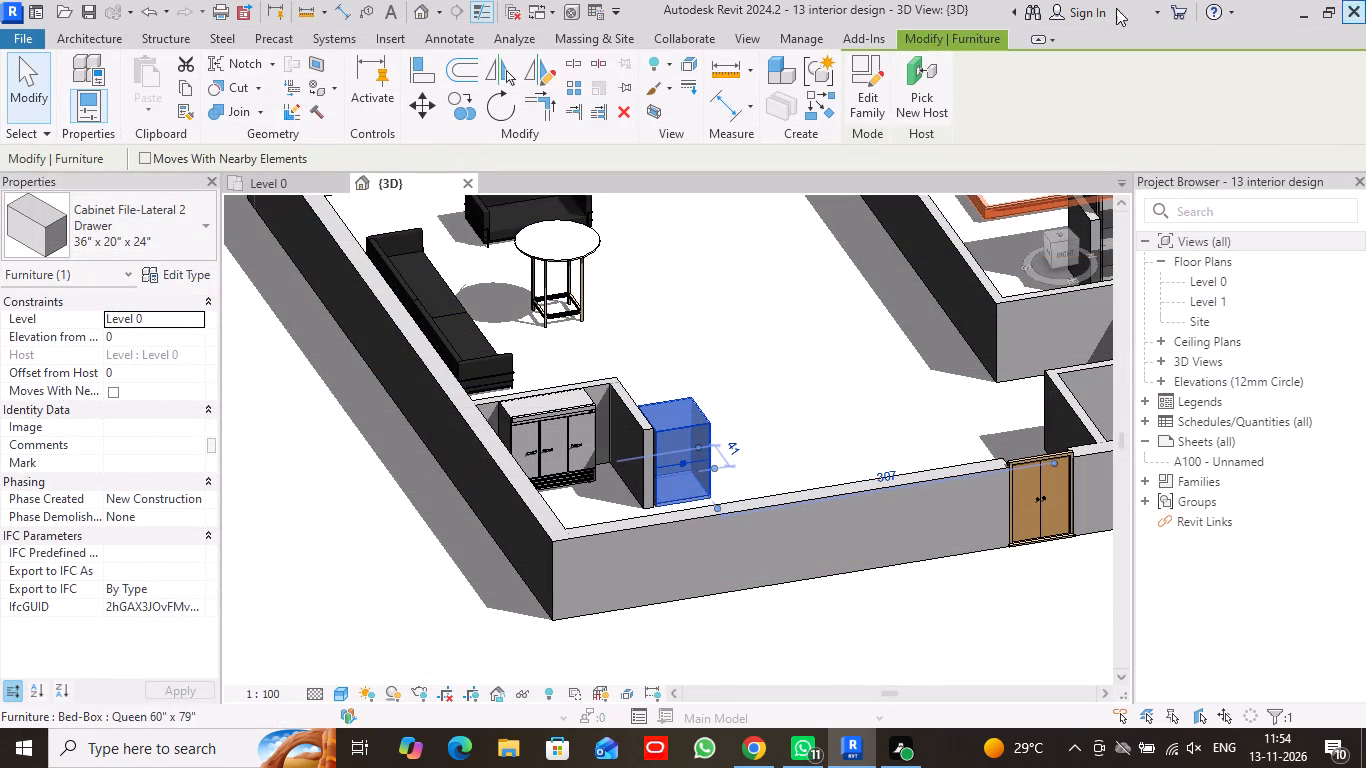
left_click(30, 73)
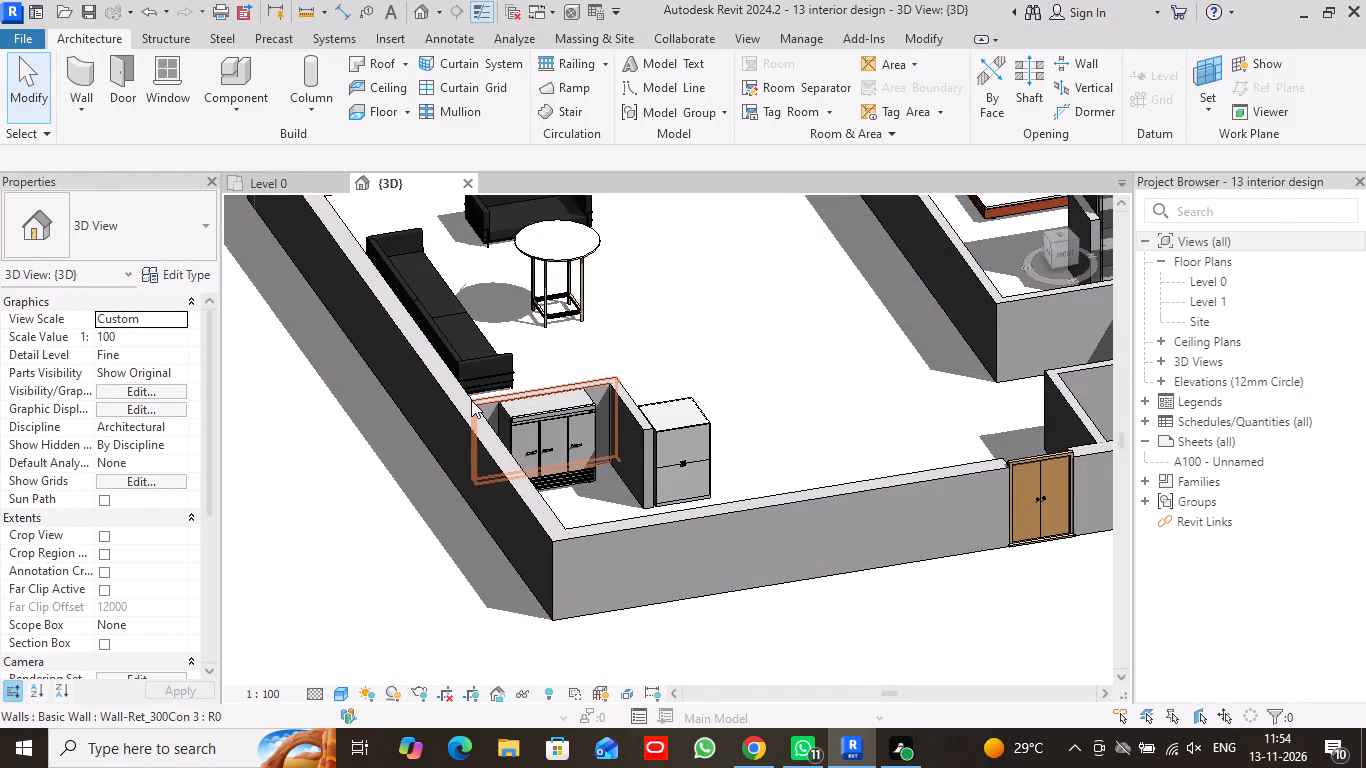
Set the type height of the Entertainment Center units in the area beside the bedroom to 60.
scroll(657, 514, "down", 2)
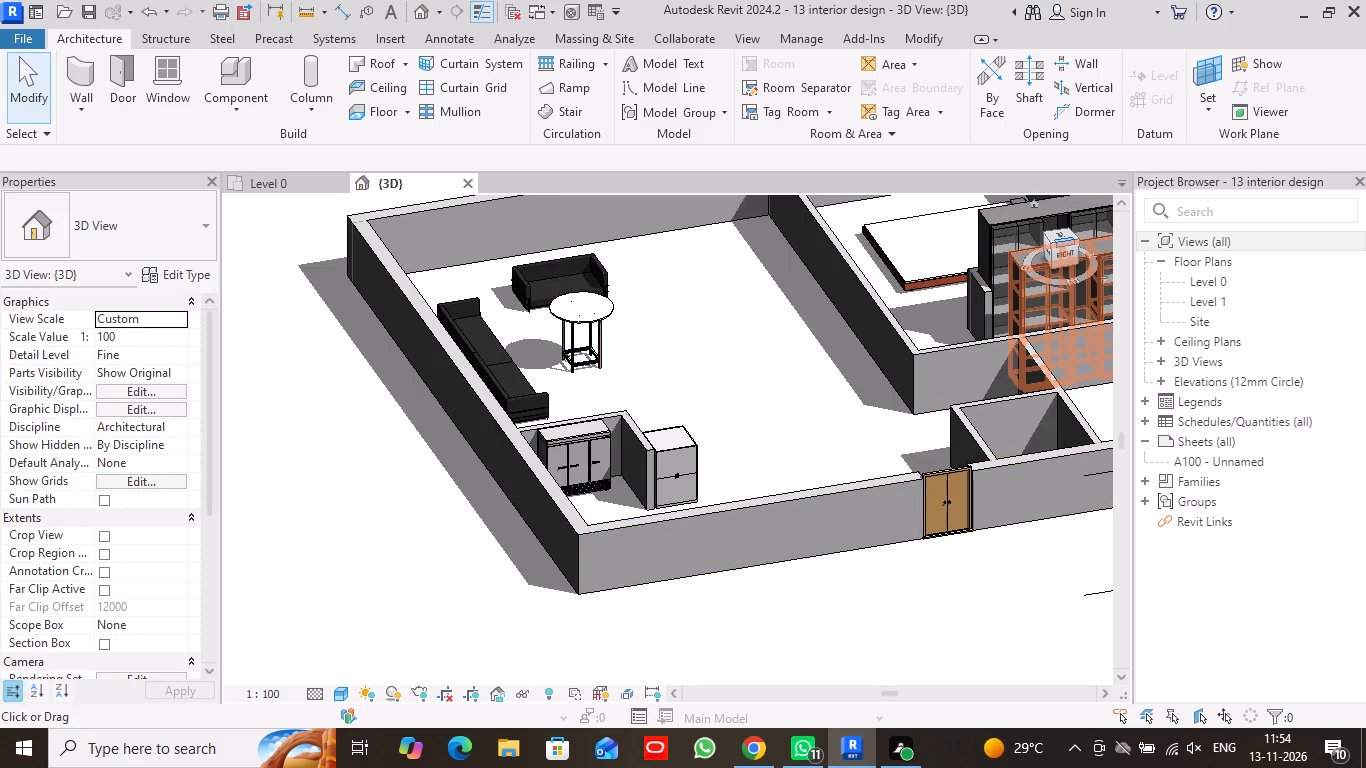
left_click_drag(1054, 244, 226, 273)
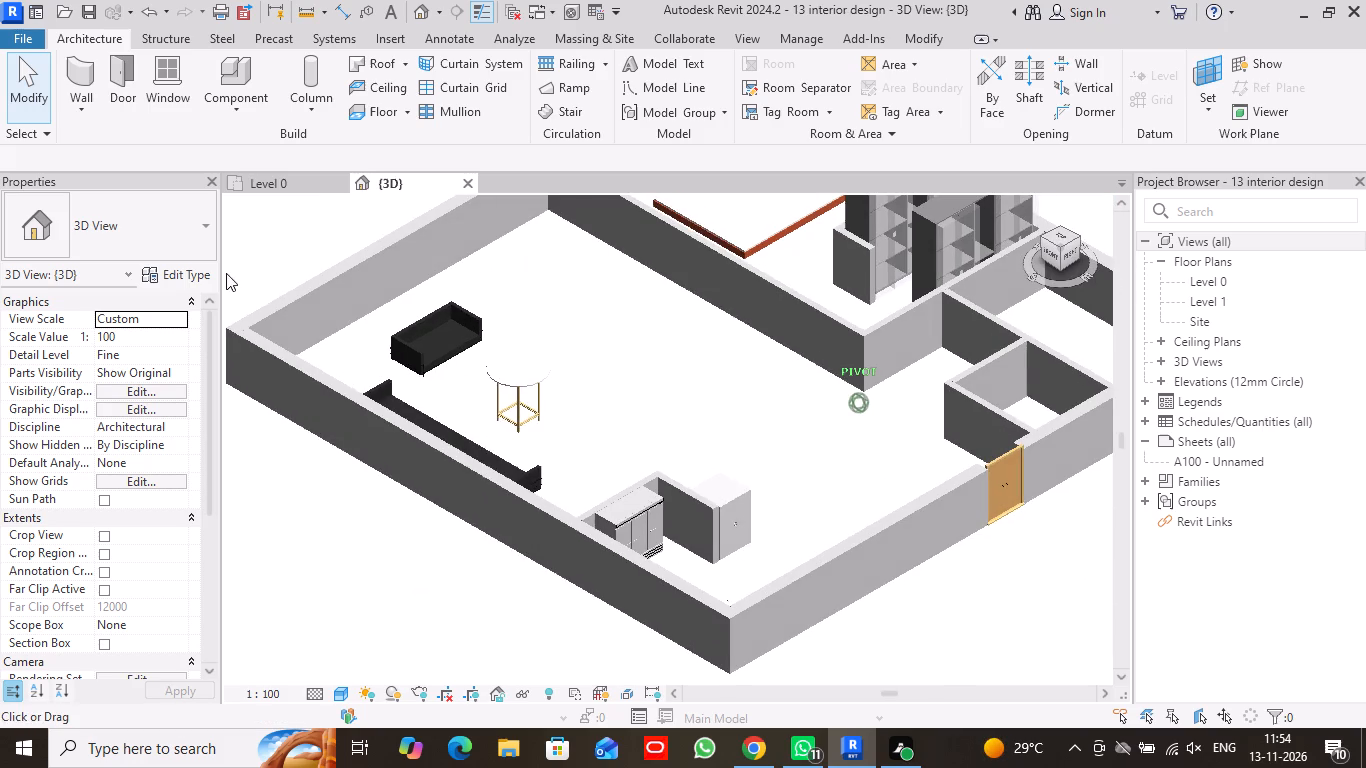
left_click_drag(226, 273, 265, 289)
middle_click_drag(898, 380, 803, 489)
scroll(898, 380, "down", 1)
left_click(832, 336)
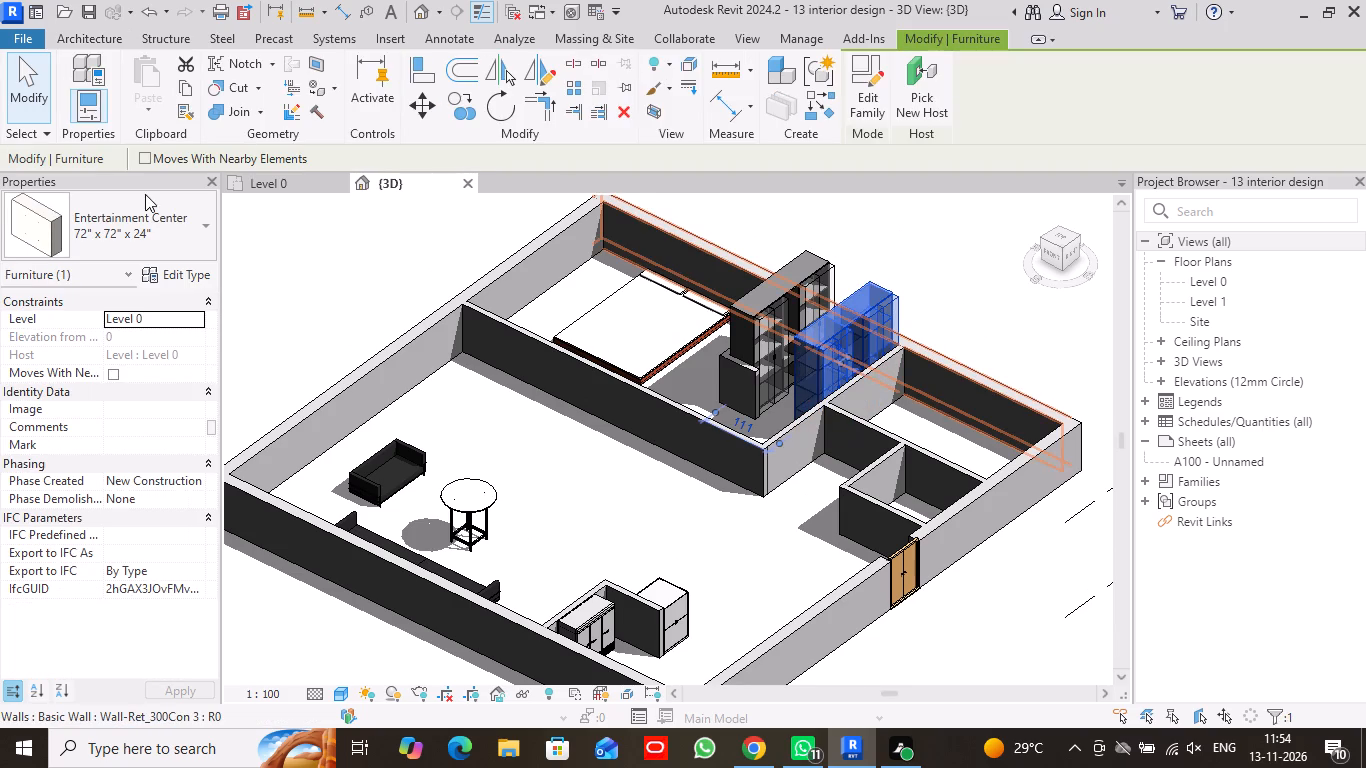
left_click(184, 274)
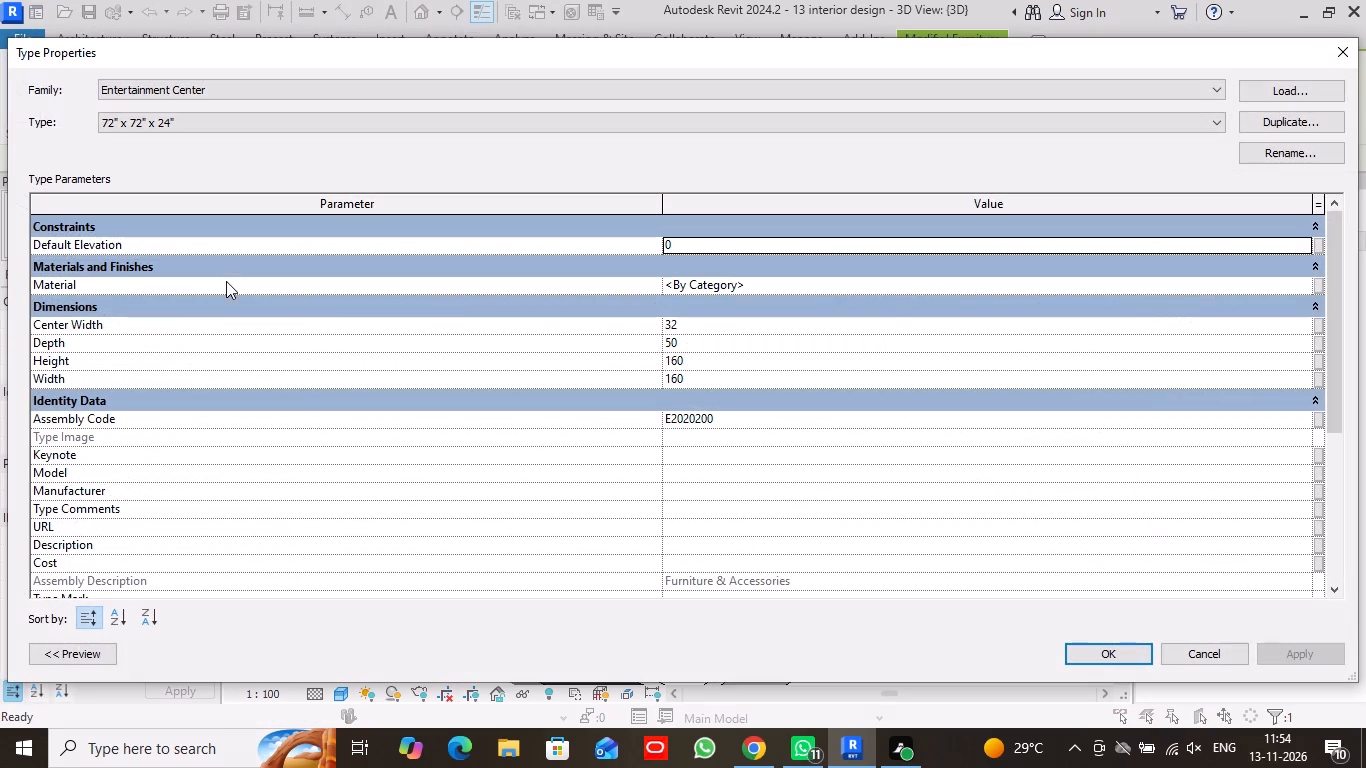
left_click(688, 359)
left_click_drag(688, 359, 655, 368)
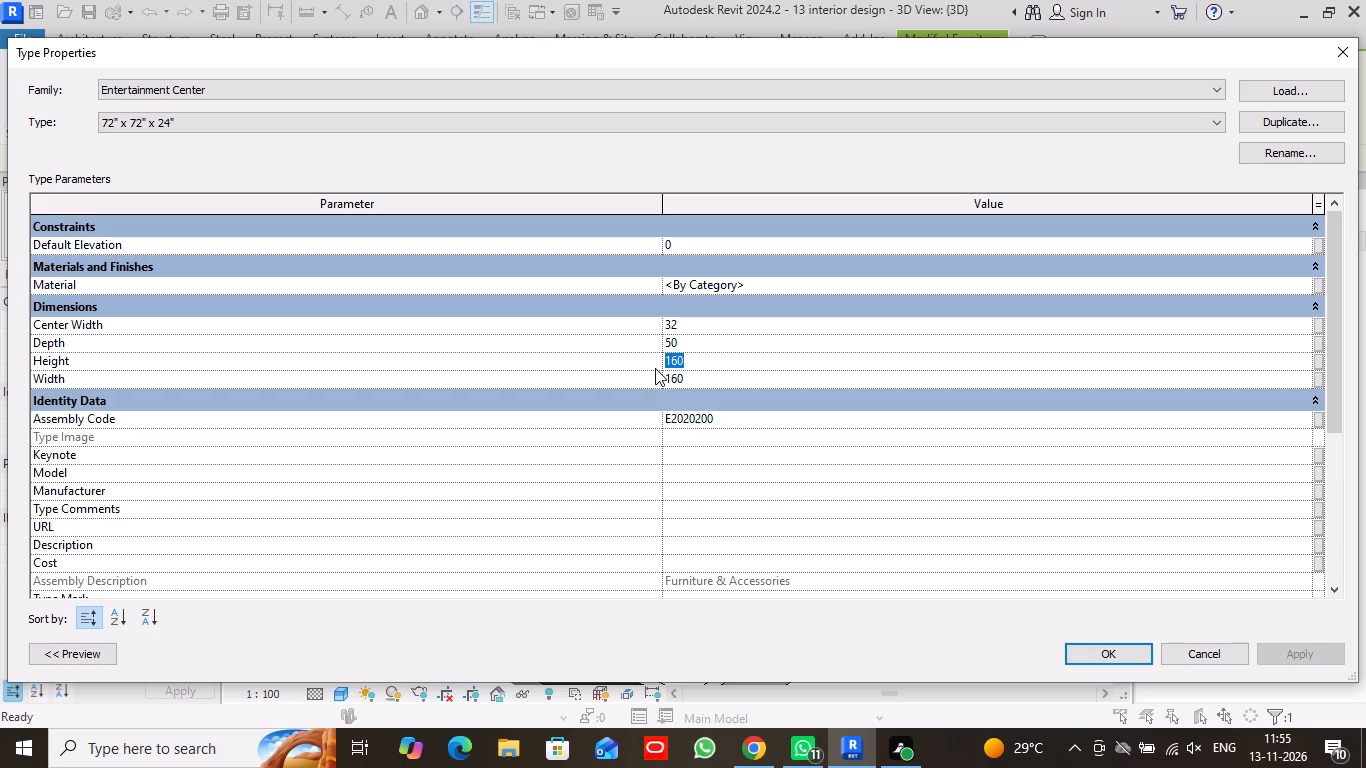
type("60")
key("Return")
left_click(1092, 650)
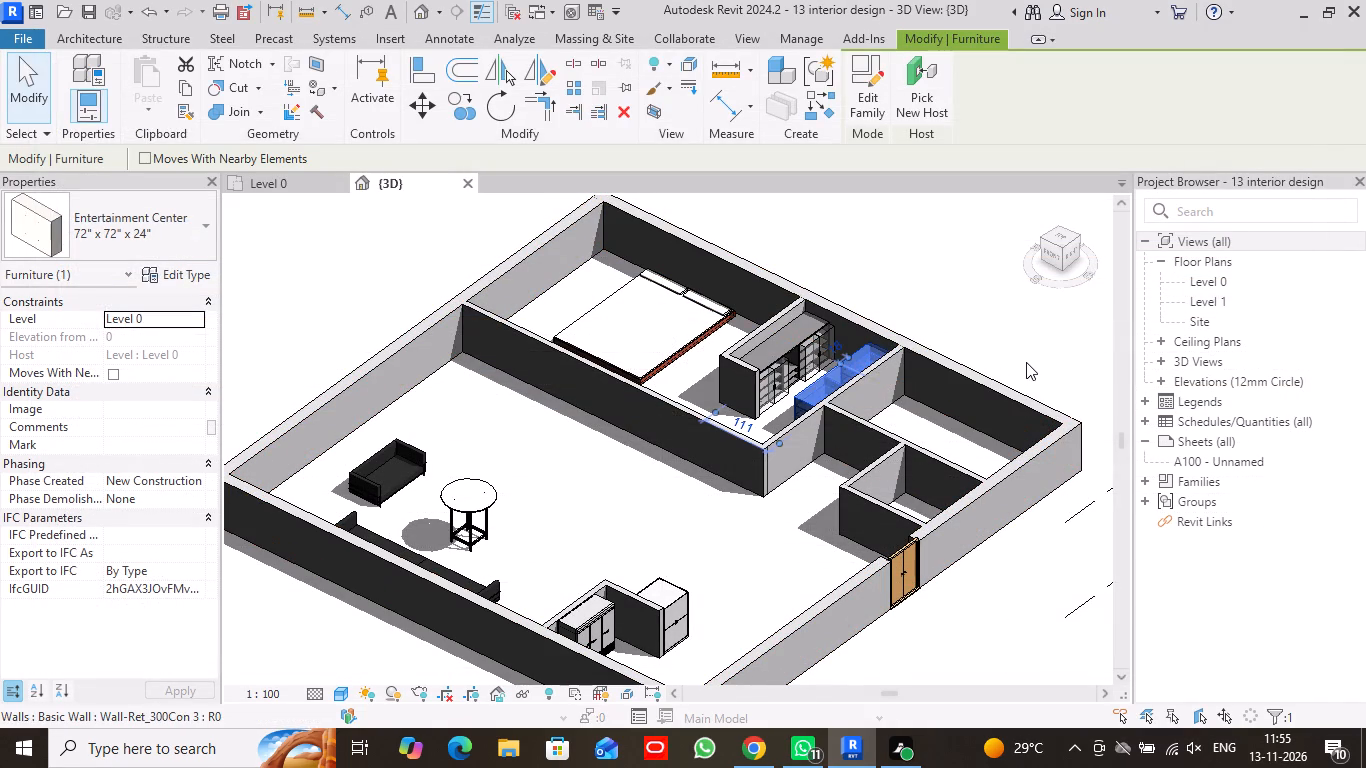
Set the type height of the Entertainment Center in the area beside the bedroom to 70.
scroll(1026, 362, "up", 5)
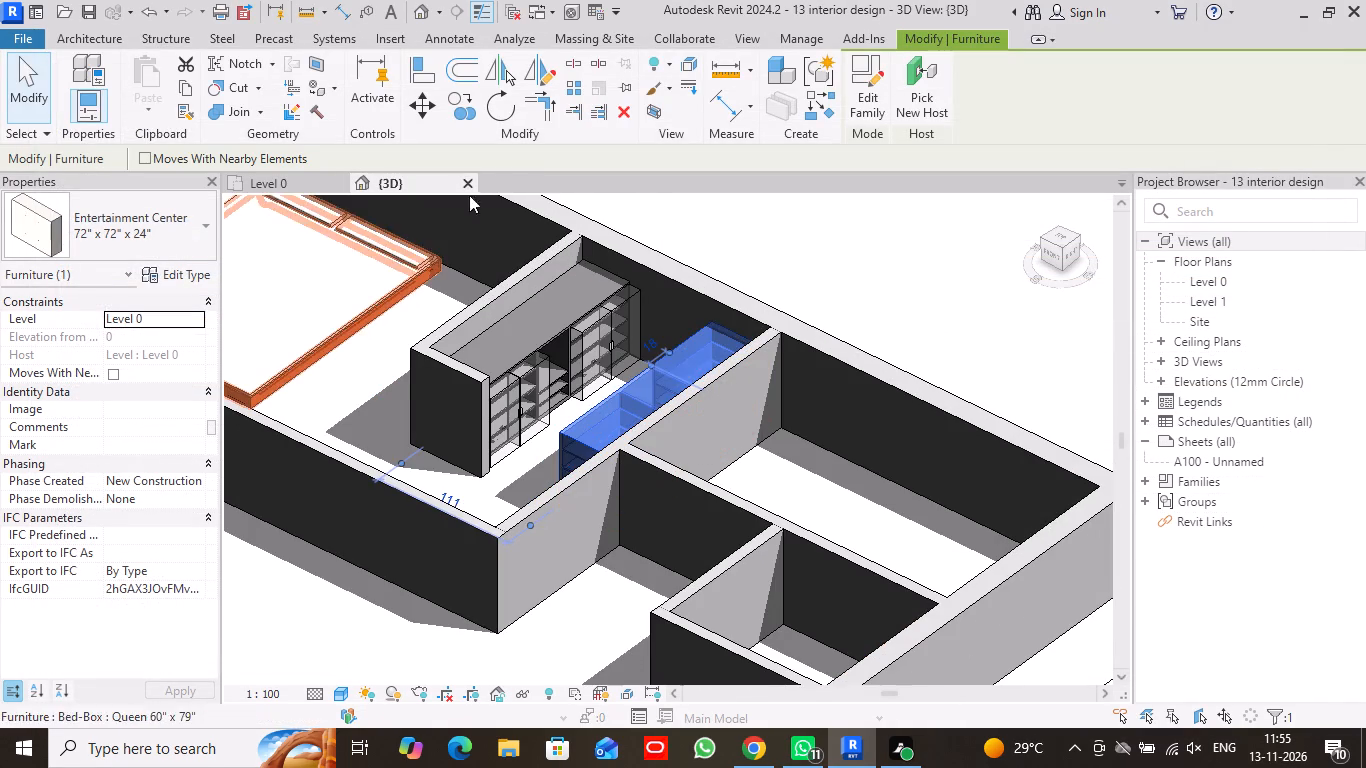
left_click(164, 275)
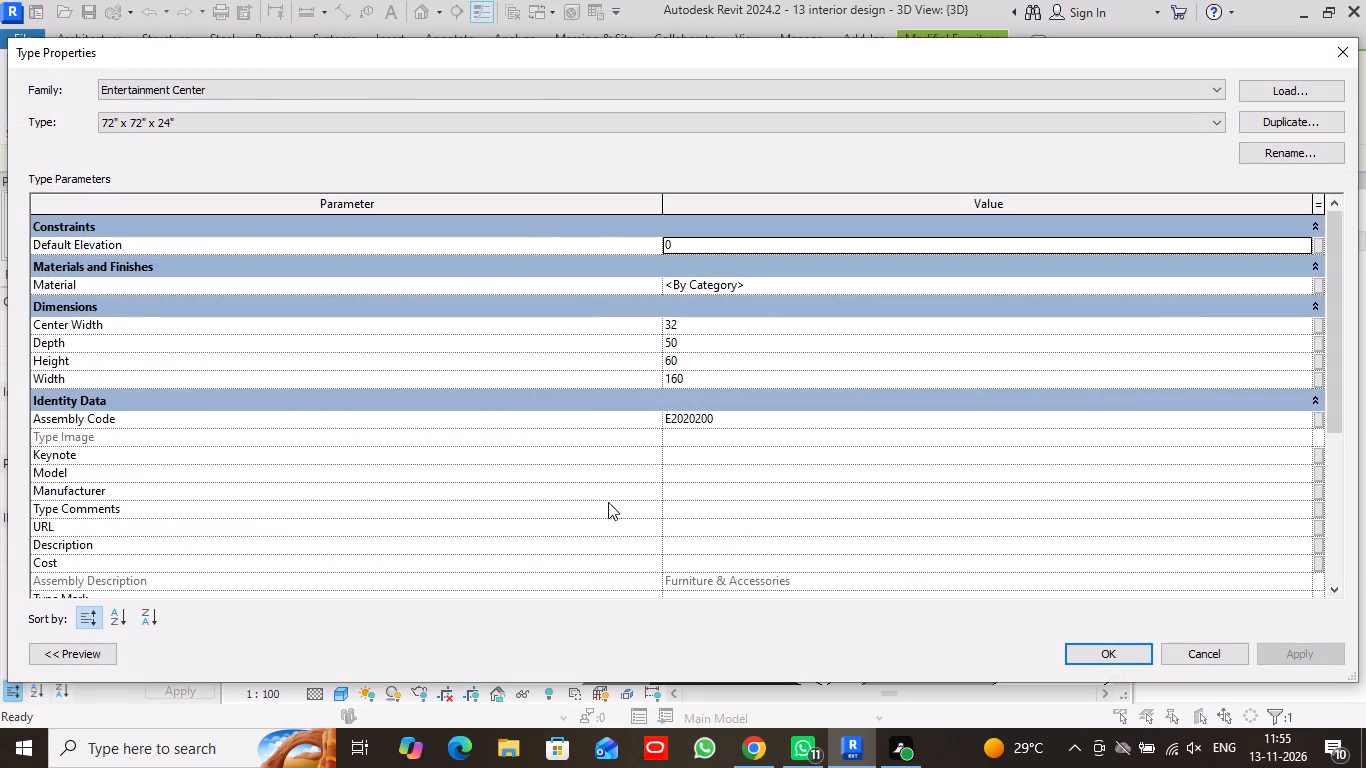
left_click(683, 362)
left_click_drag(683, 362, 649, 363)
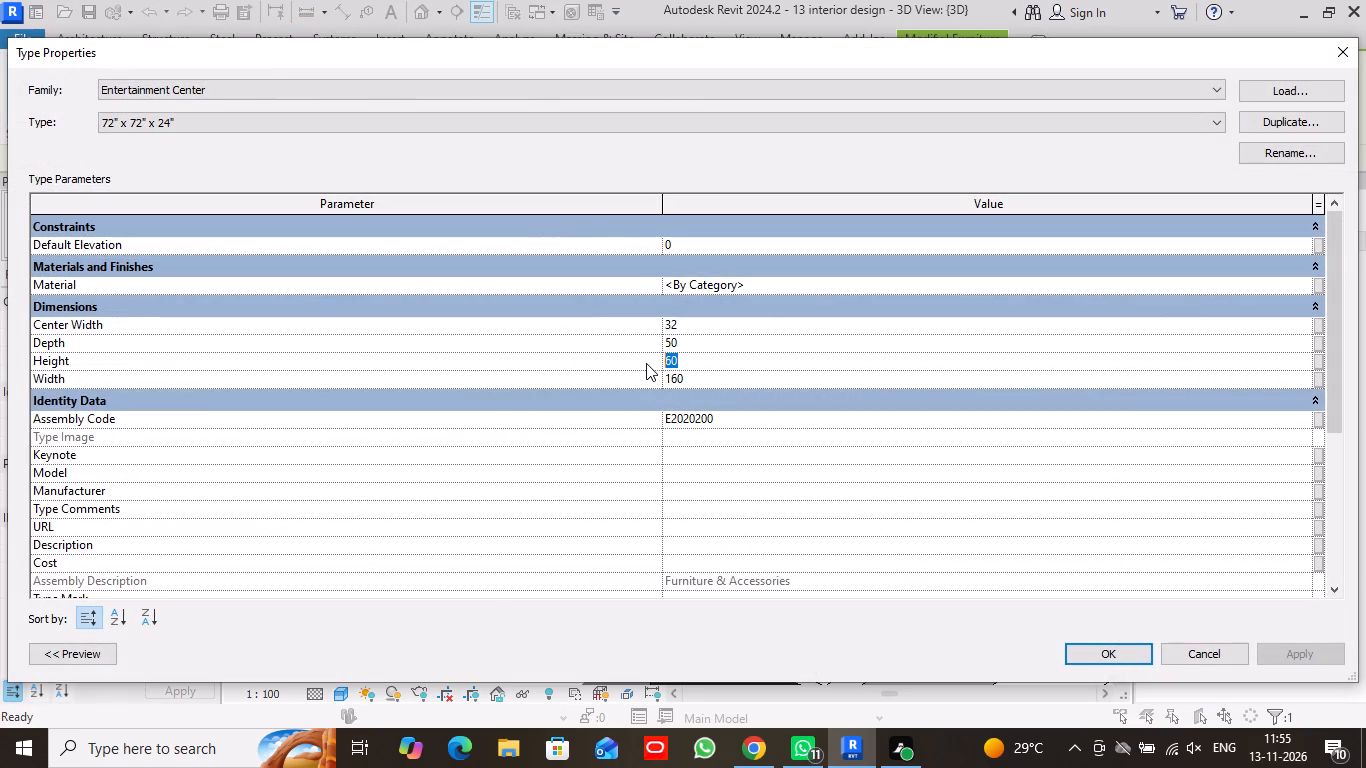
type("70")
key("Return")
left_click(1137, 652)
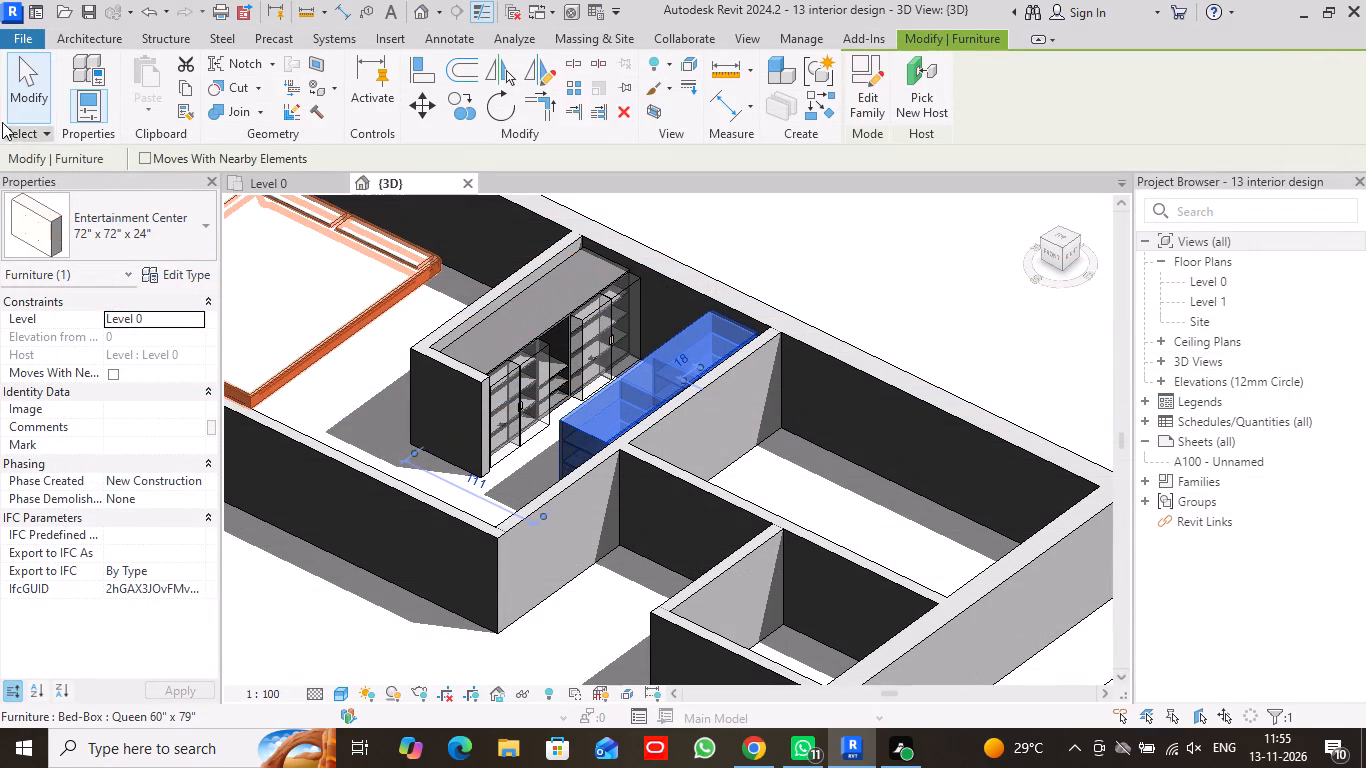
left_click(10, 91)
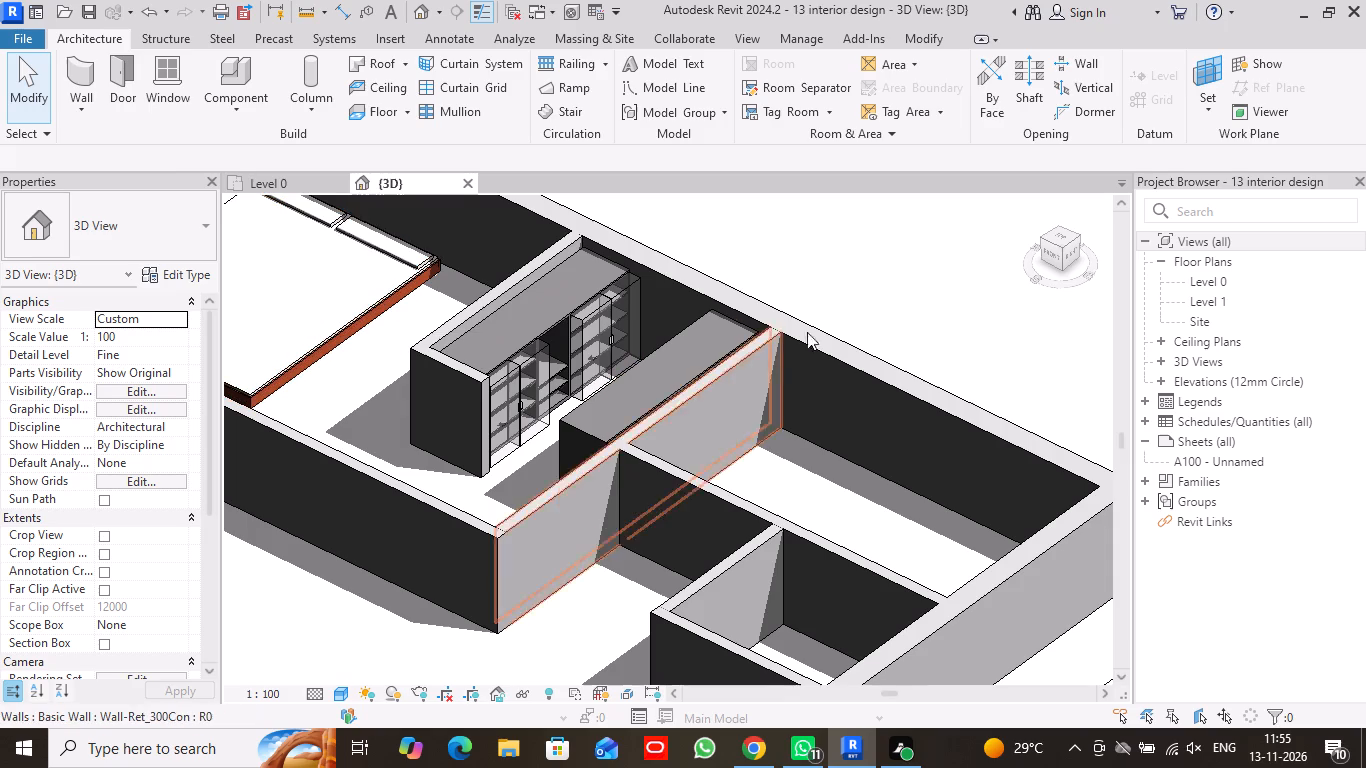
Examine the furnished model in 3D from several sides, including the kitchen counter, living area and bedroom storage.
scroll(922, 266, "down", 3)
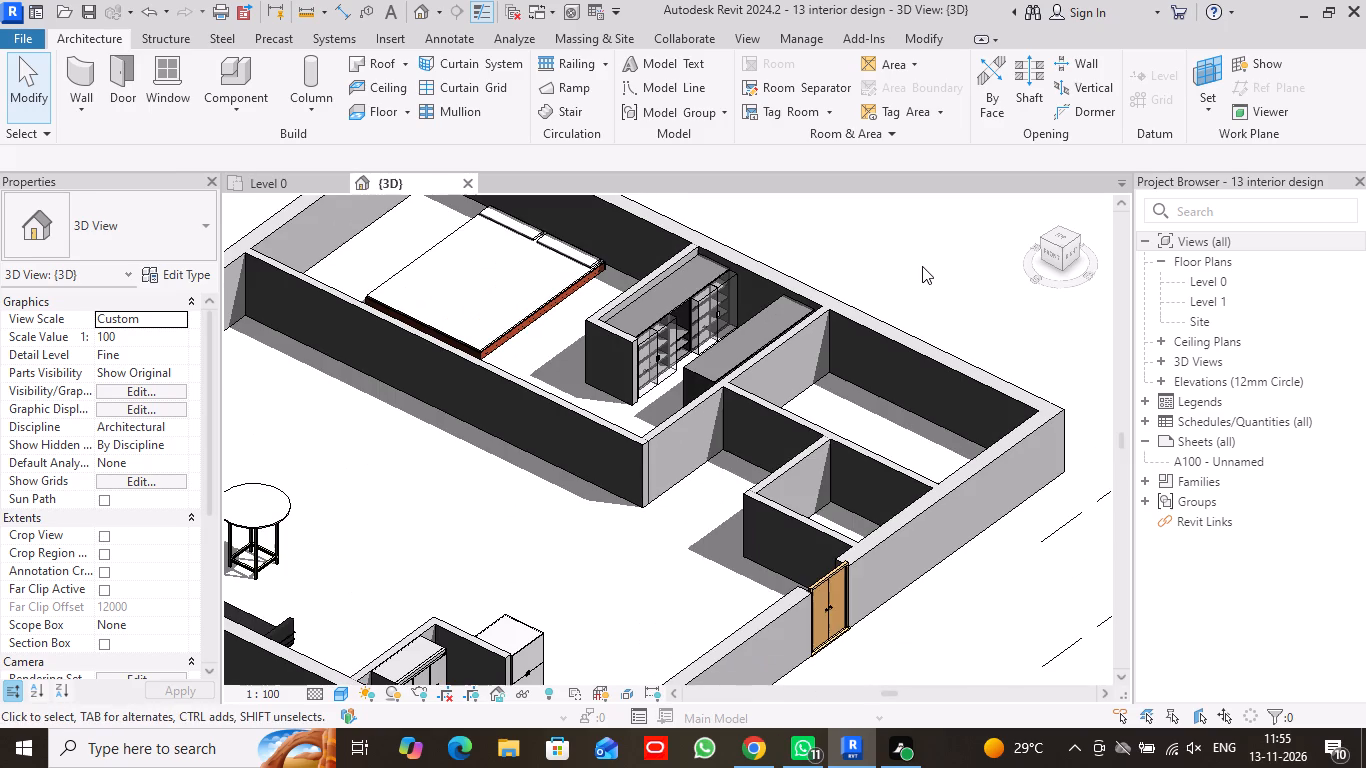
middle_click_drag(676, 631, 680, 600)
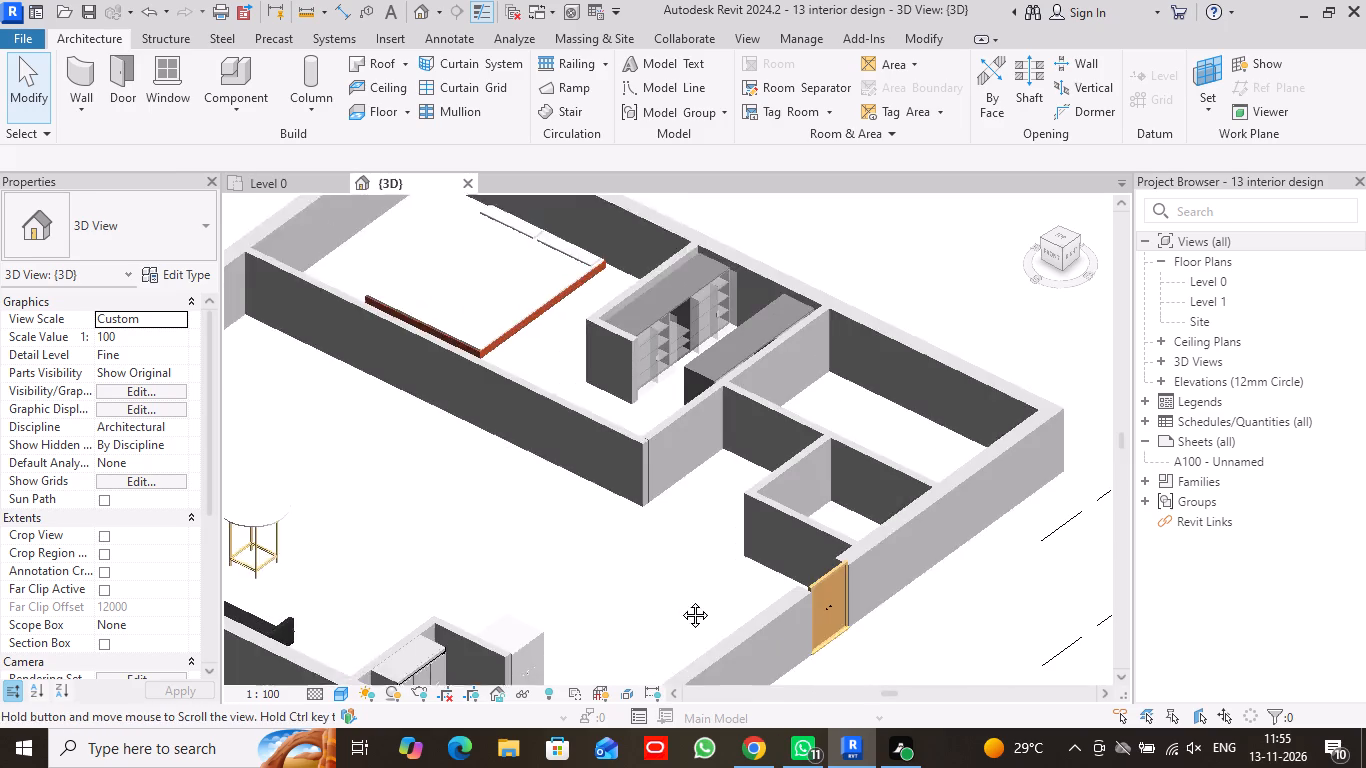
middle_click_drag(680, 600, 697, 469)
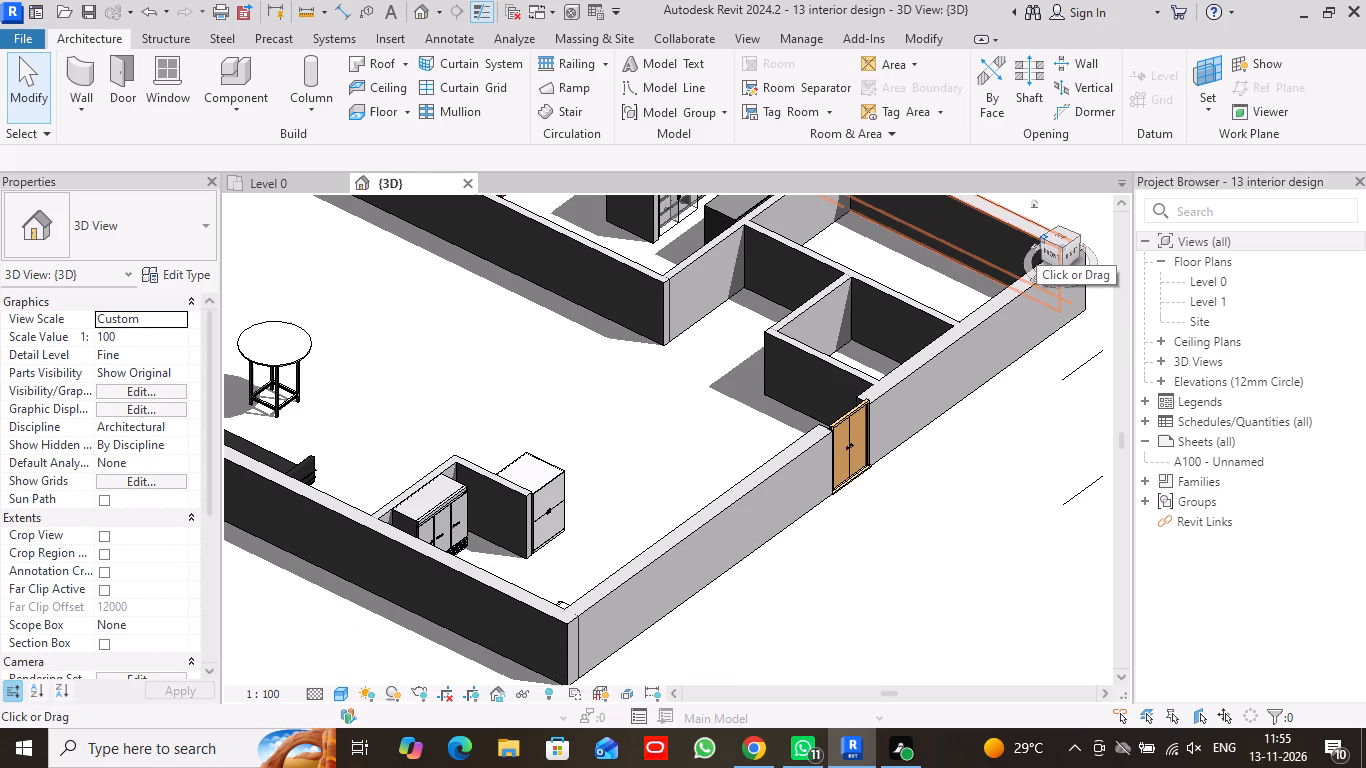
left_click_drag(1038, 238, 1057, 249)
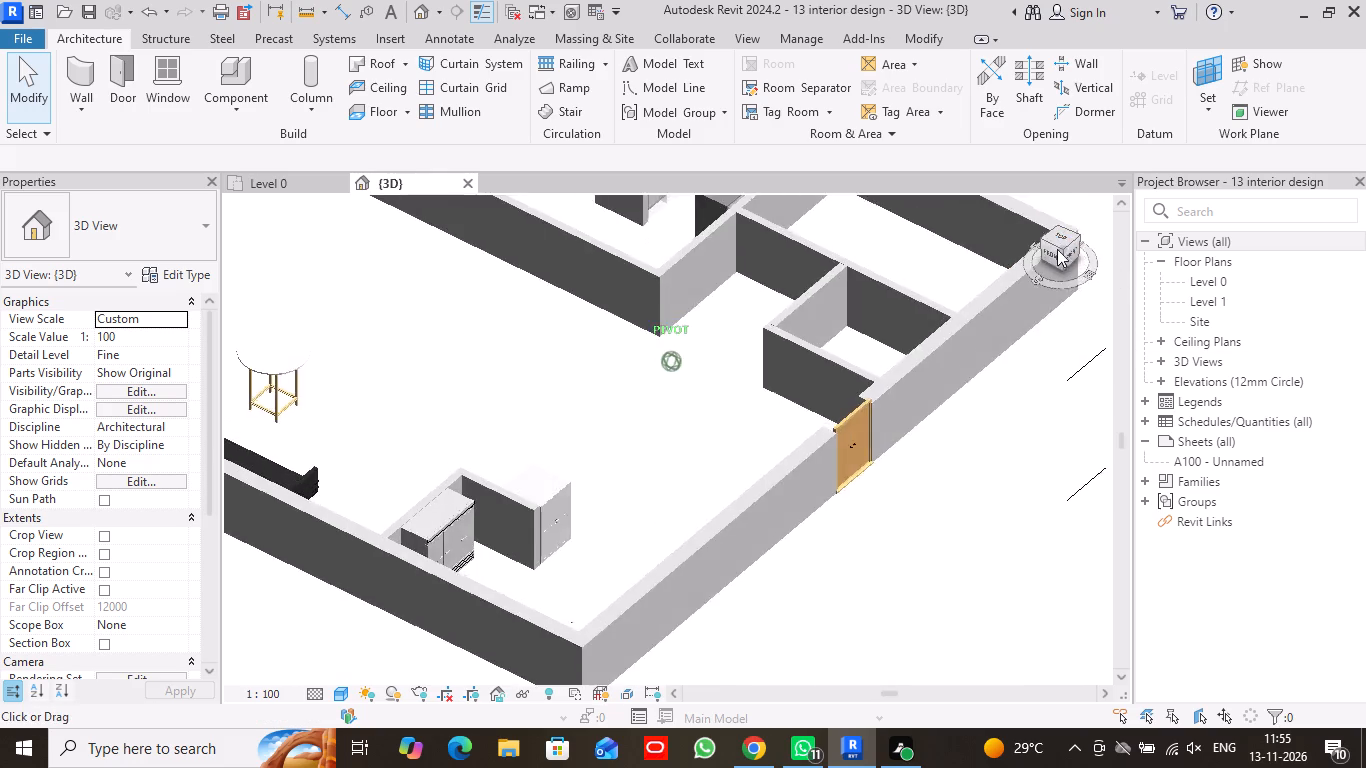
left_click_drag(1057, 249, 363, 269)
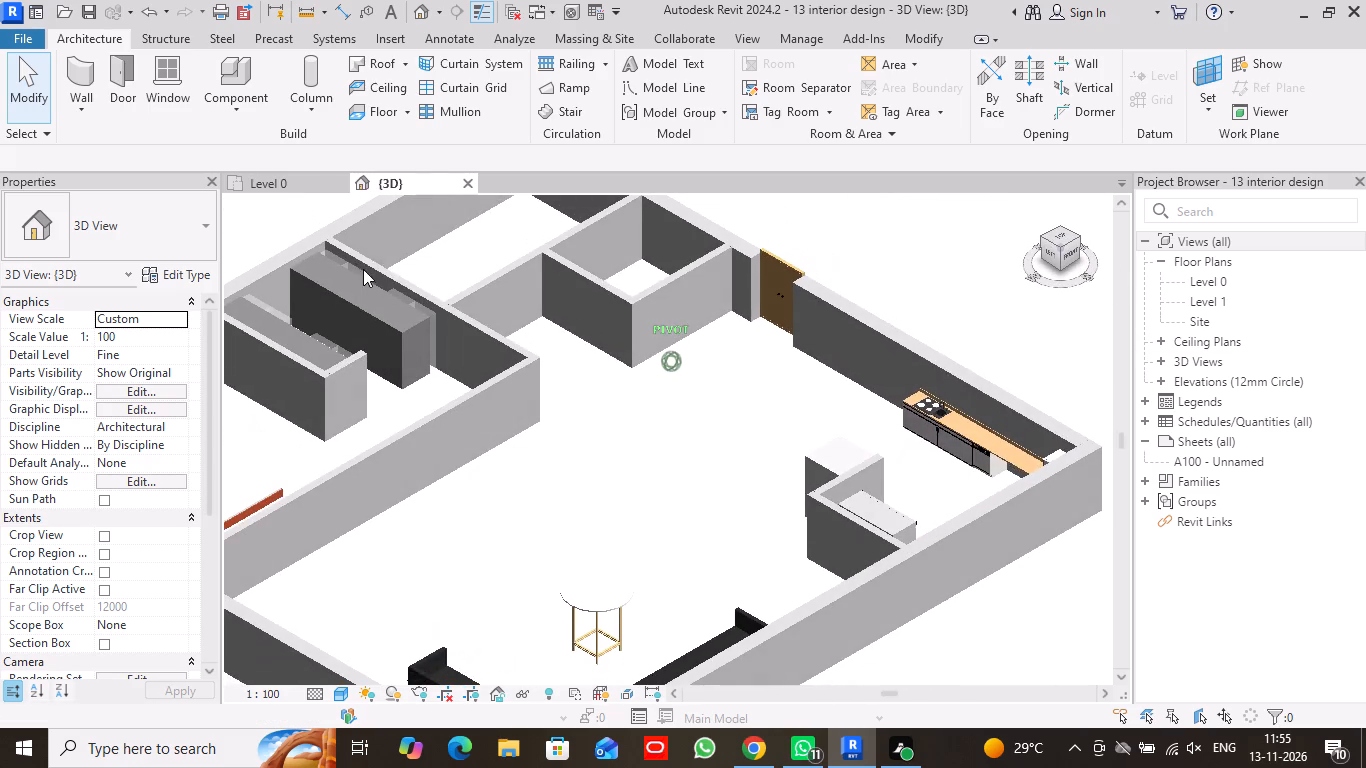
left_click_drag(363, 269, 374, 265)
scroll(916, 455, "up", 6)
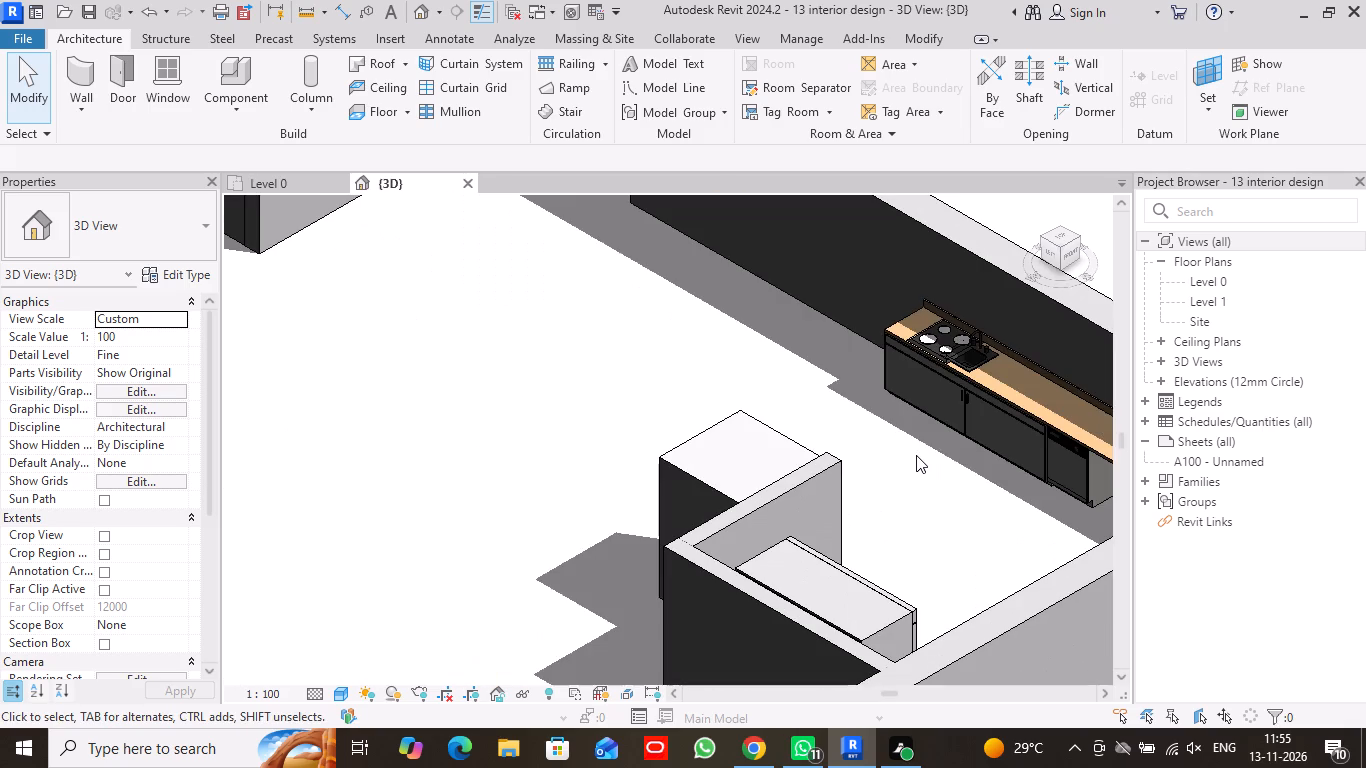
scroll(916, 455, "up", 3)
middle_click_drag(918, 456, 763, 410)
scroll(763, 410, "down", 1)
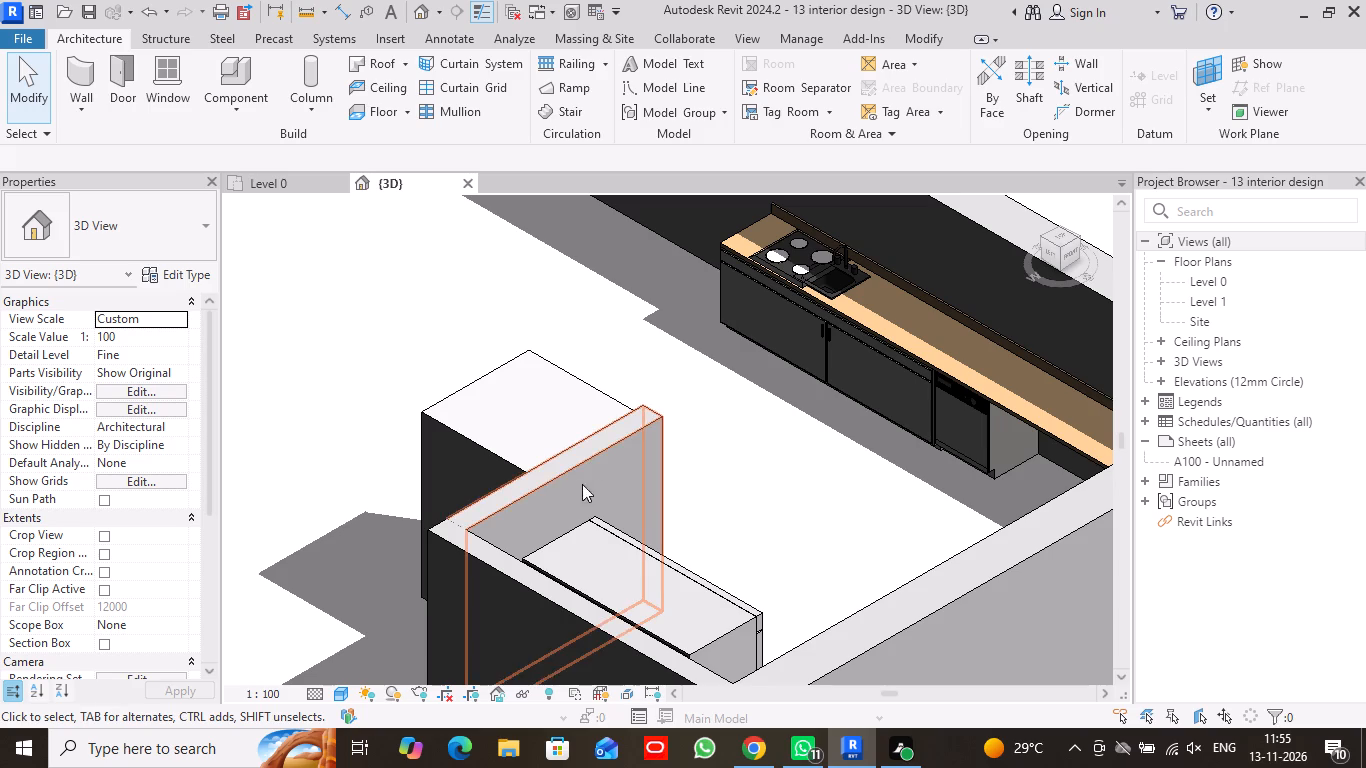
scroll(739, 443, "down", 7)
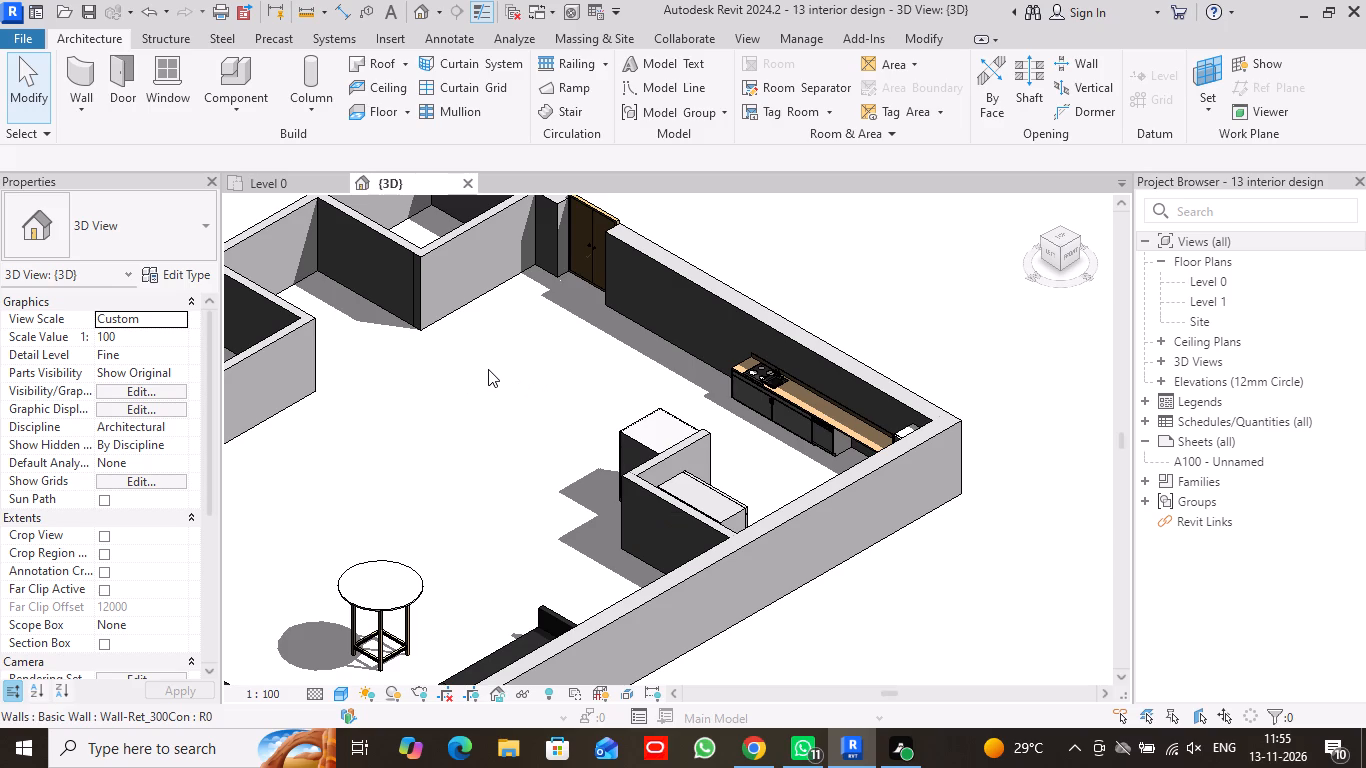
scroll(402, 373, "down", 3)
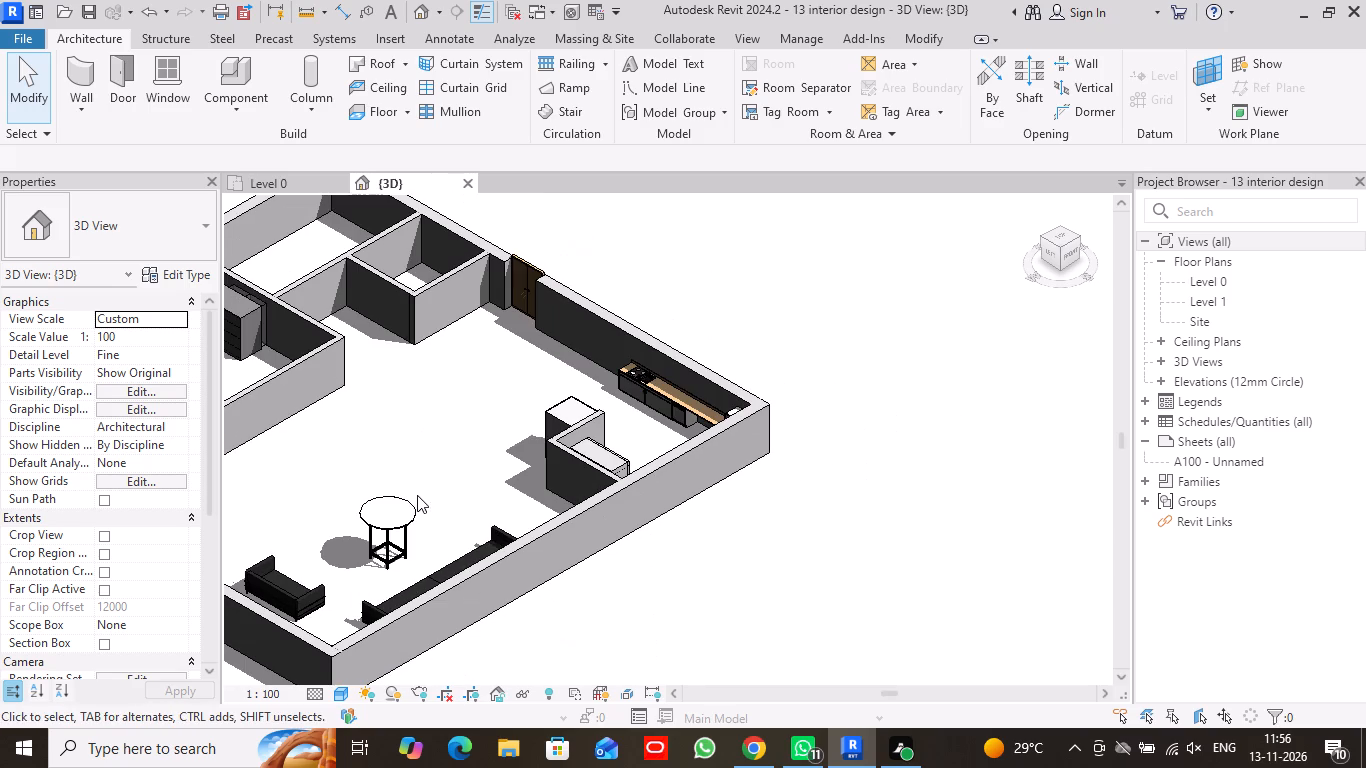
scroll(451, 450, "down", 3)
middle_click_drag(405, 419, 542, 376)
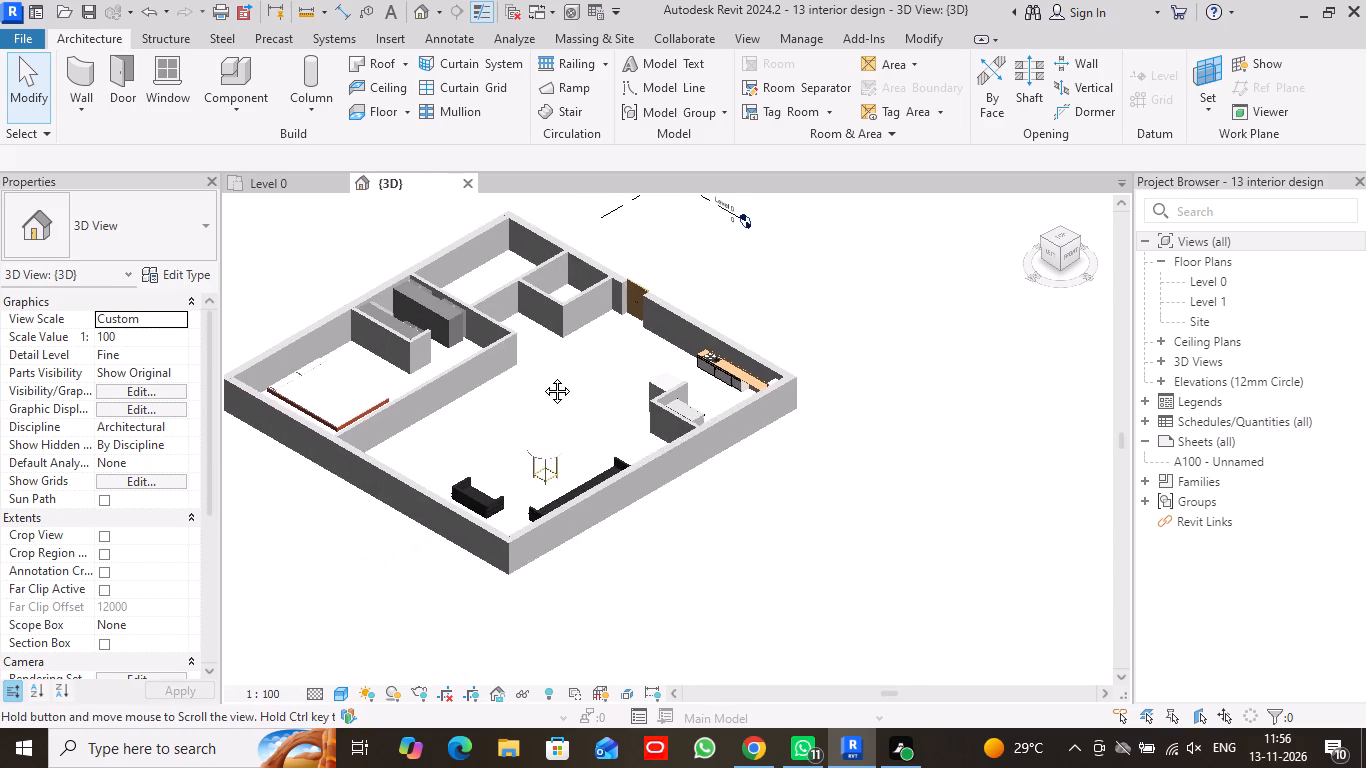
middle_click_drag(542, 376, 543, 376)
scroll(543, 376, "up", 2)
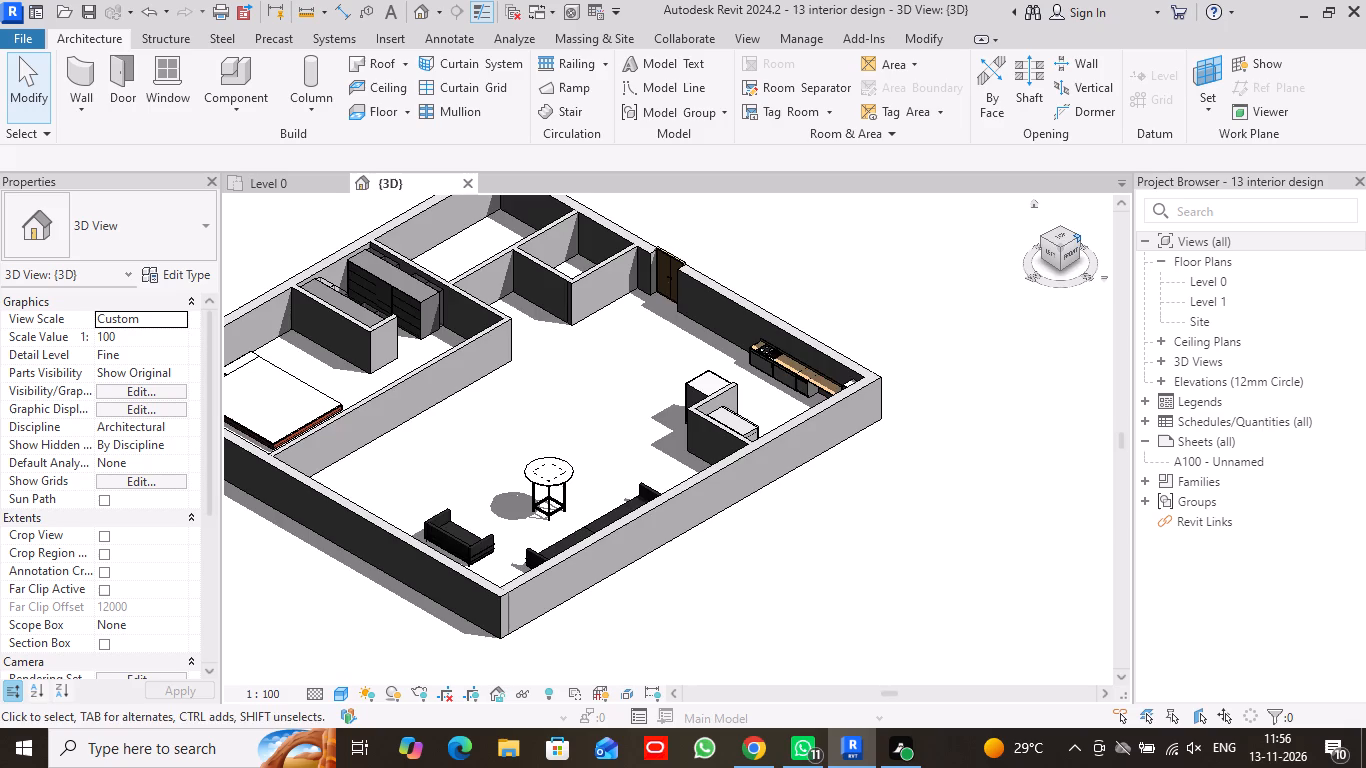
left_click_drag(1077, 238, 754, 365)
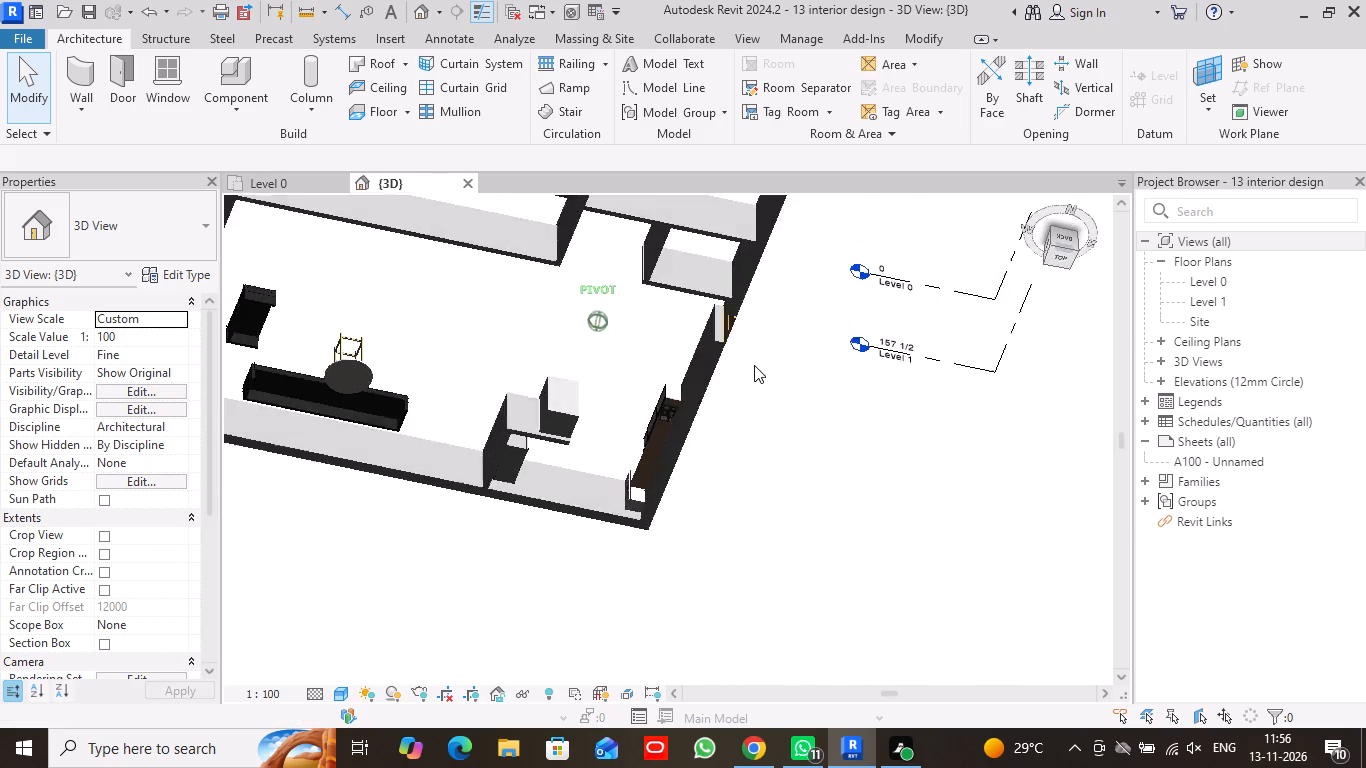
left_click_drag(754, 365, 745, 237)
middle_click_drag(775, 471, 937, 595)
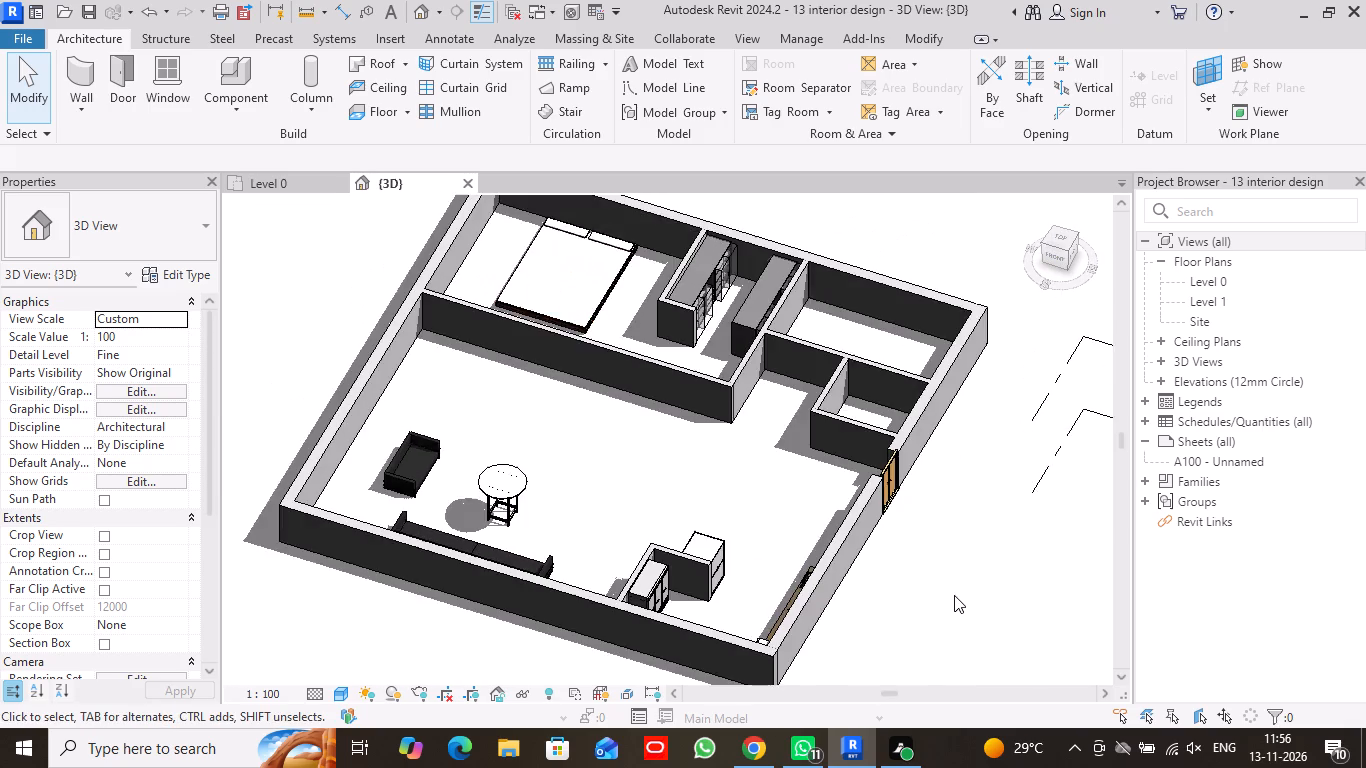
scroll(955, 595, "down", 1)
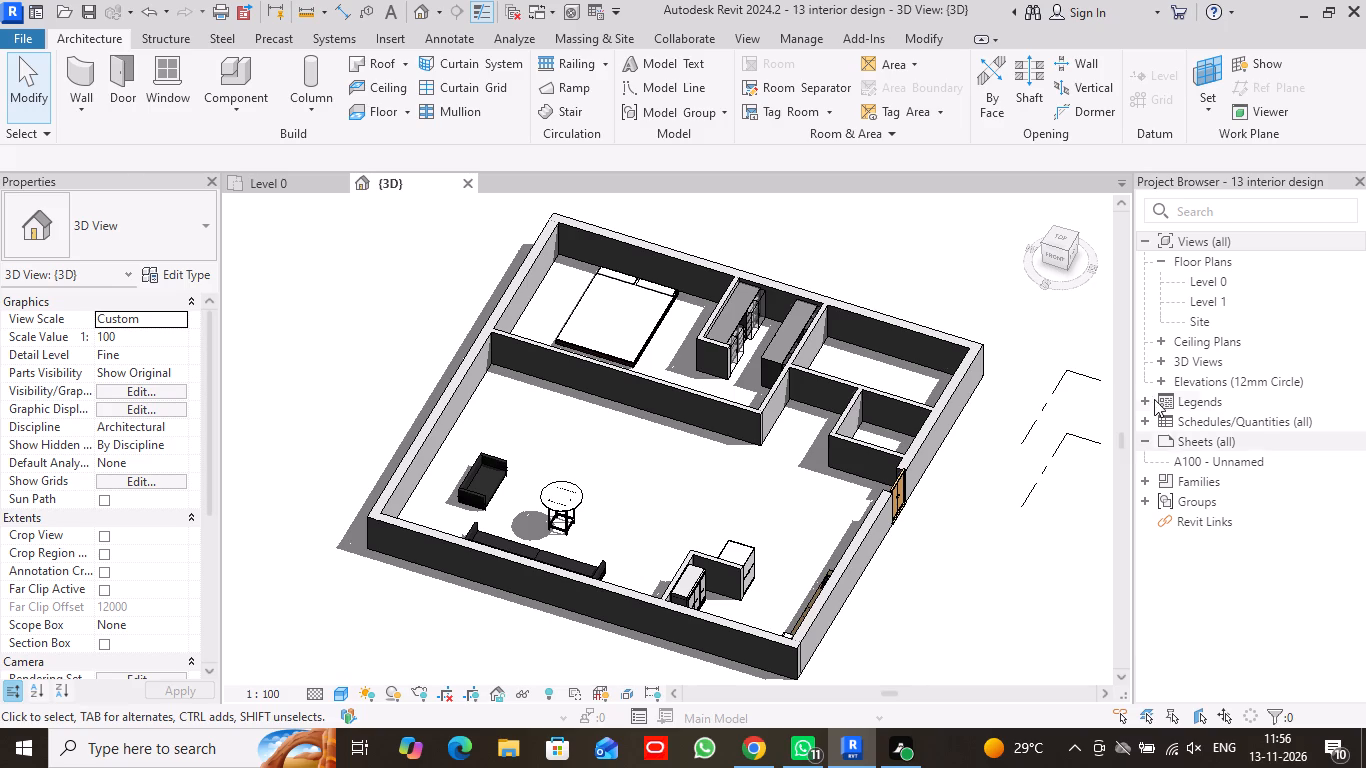
On Level 0, place two Doors_IntSgl 1010x2110mm doors: one 24 from the bedroom-side partition, one in that partition 30 from the cross wall.
left_click(325, 185)
middle_click_drag(621, 301, 561, 506)
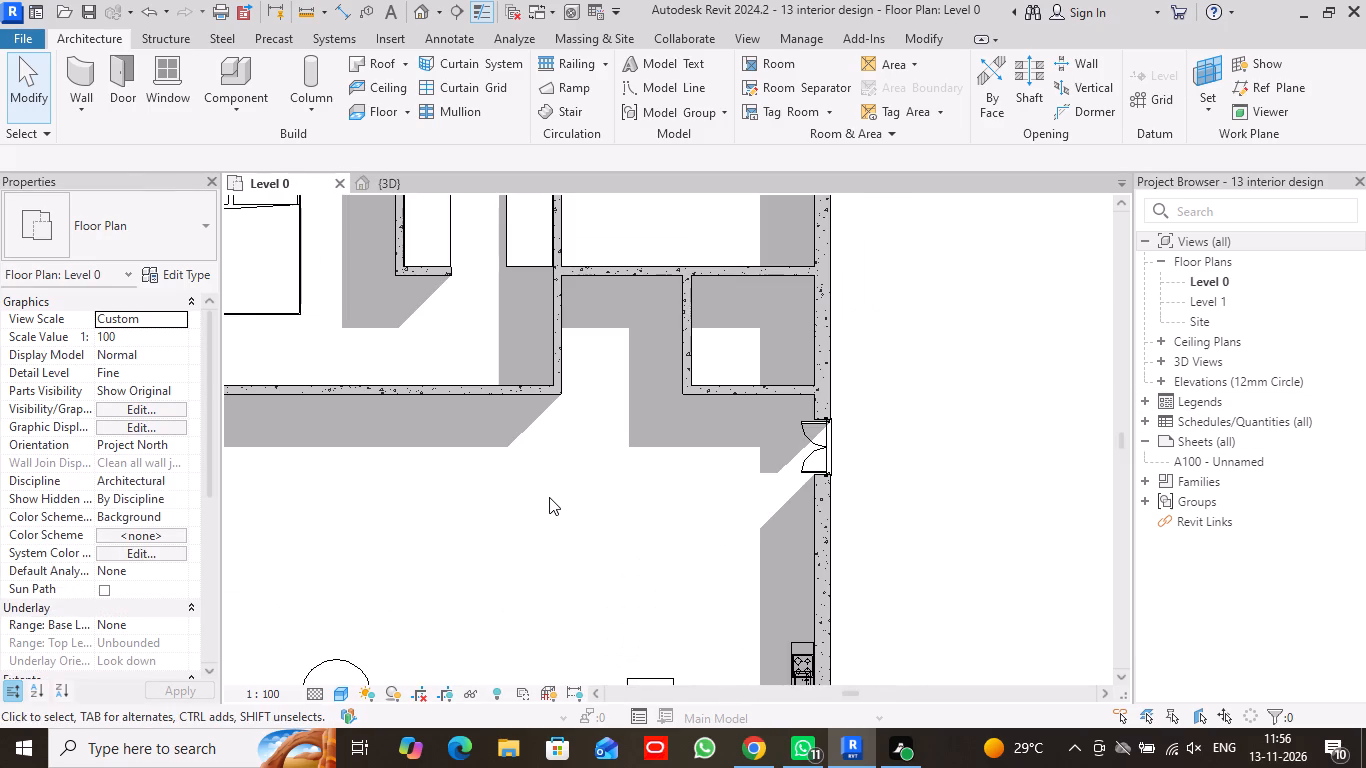
middle_click_drag(605, 385, 599, 413)
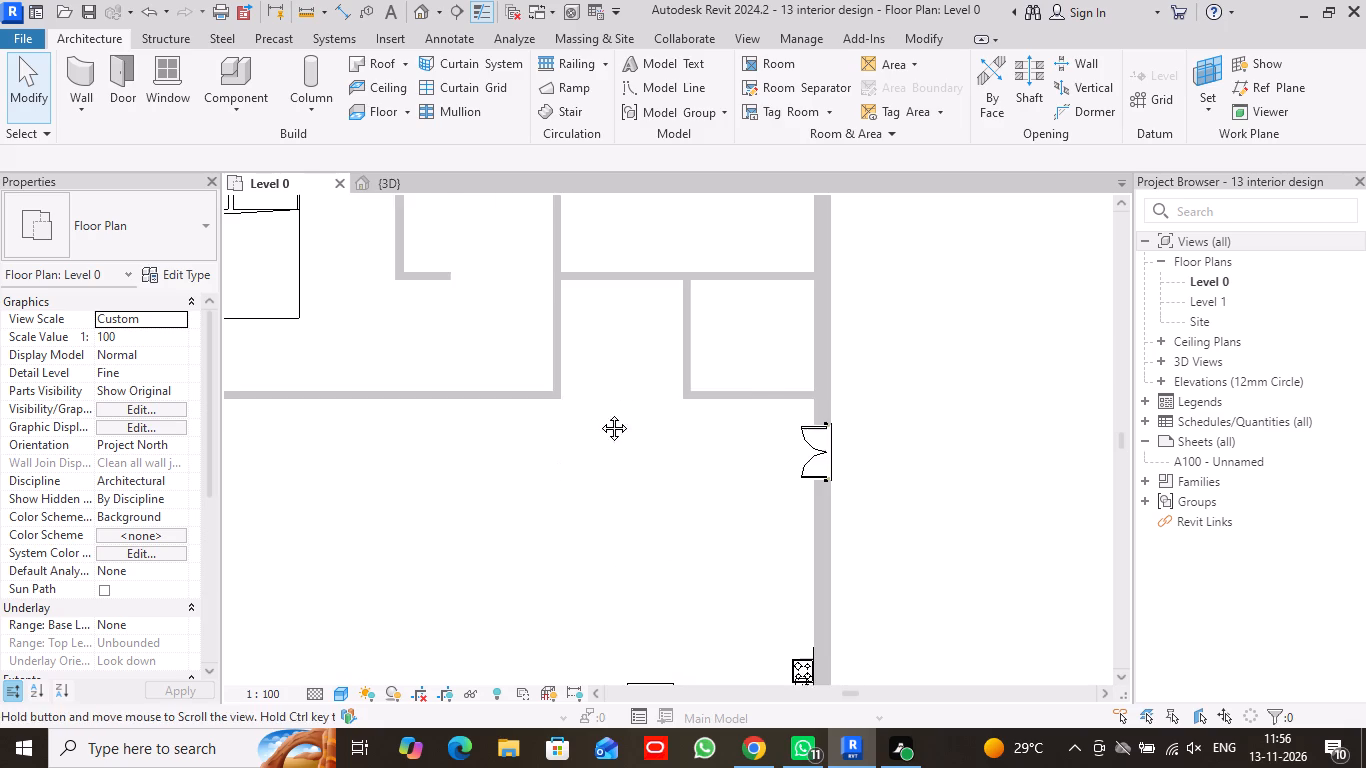
middle_click_drag(599, 413, 587, 447)
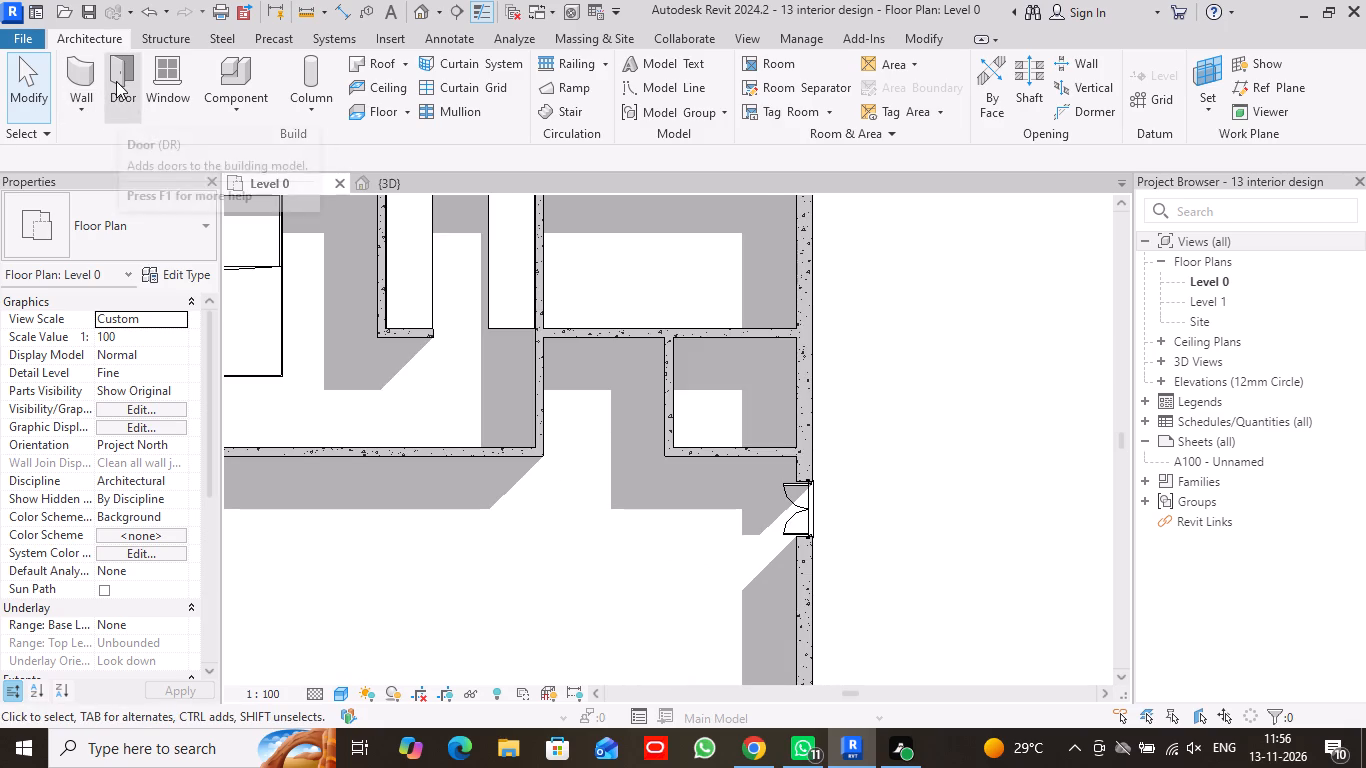
left_click(116, 81)
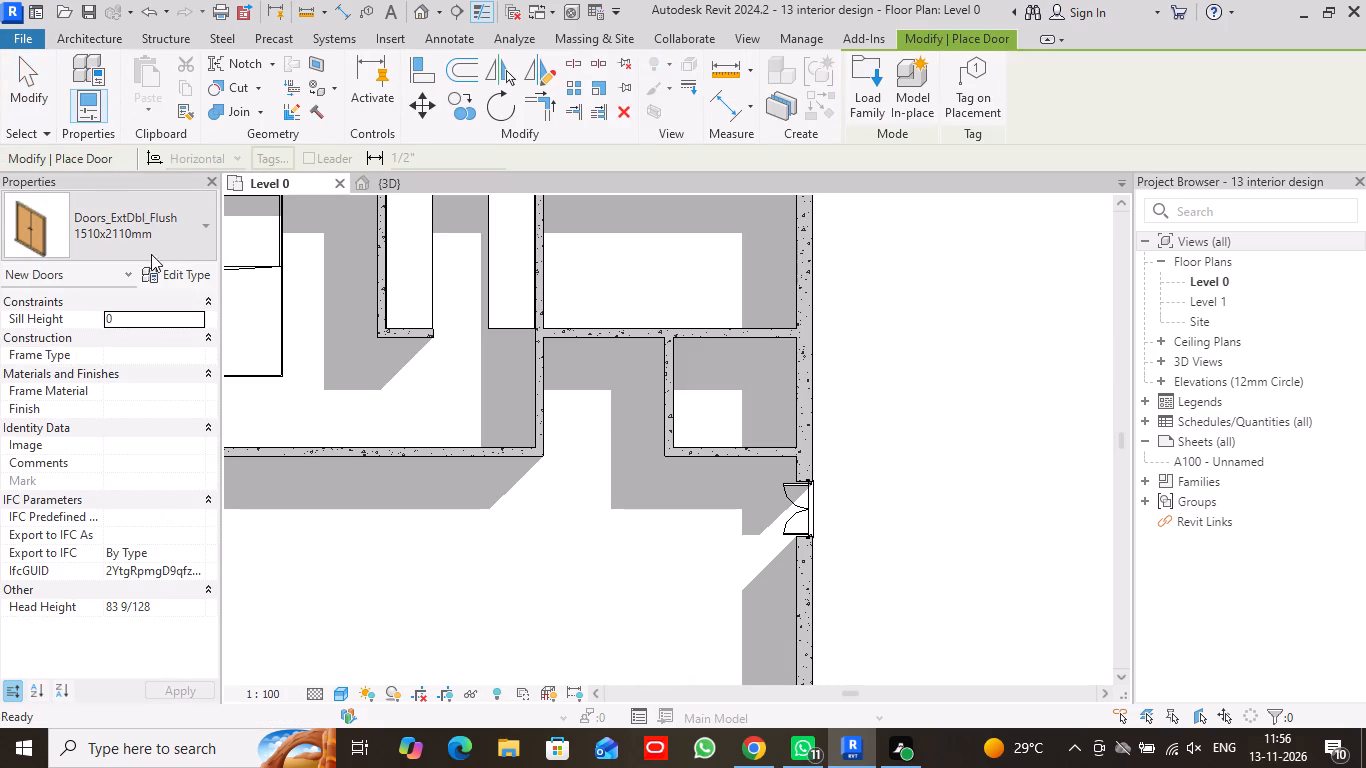
left_click(205, 227)
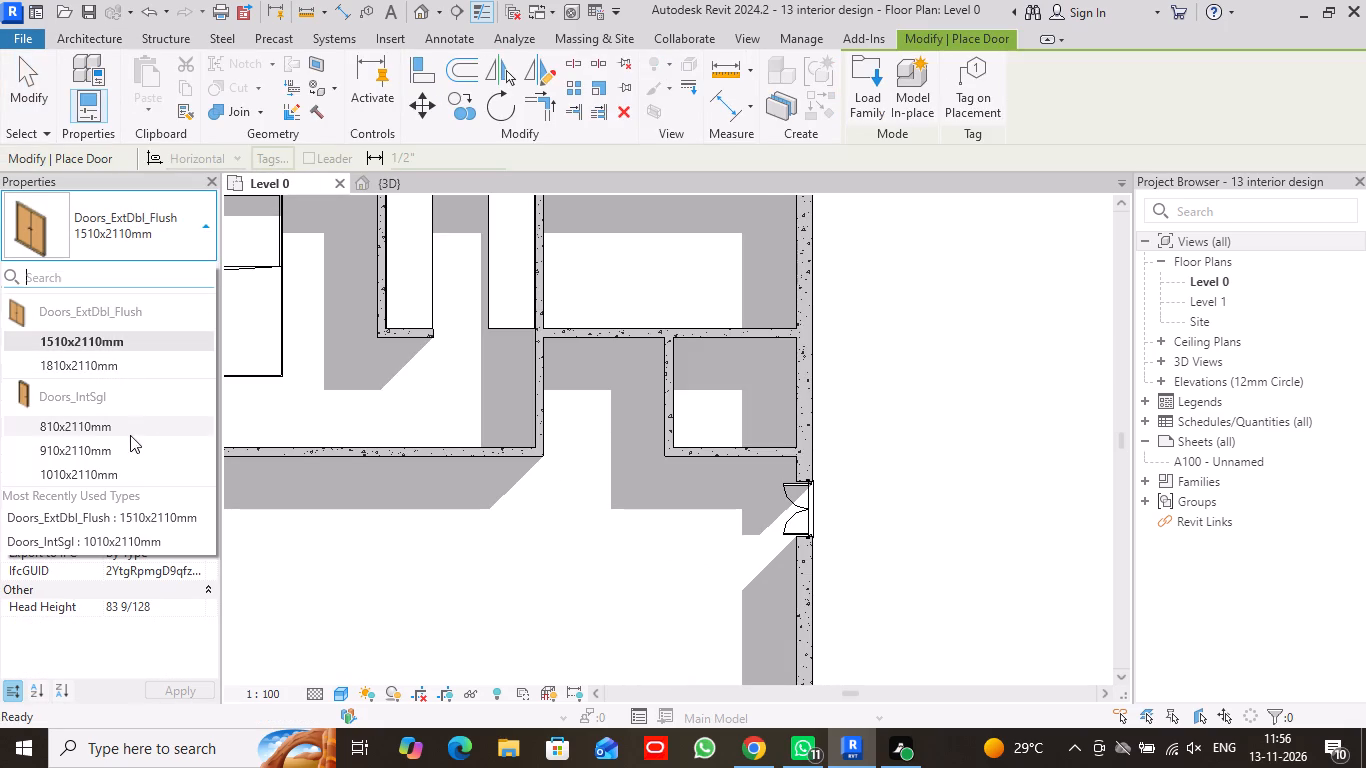
left_click(129, 468)
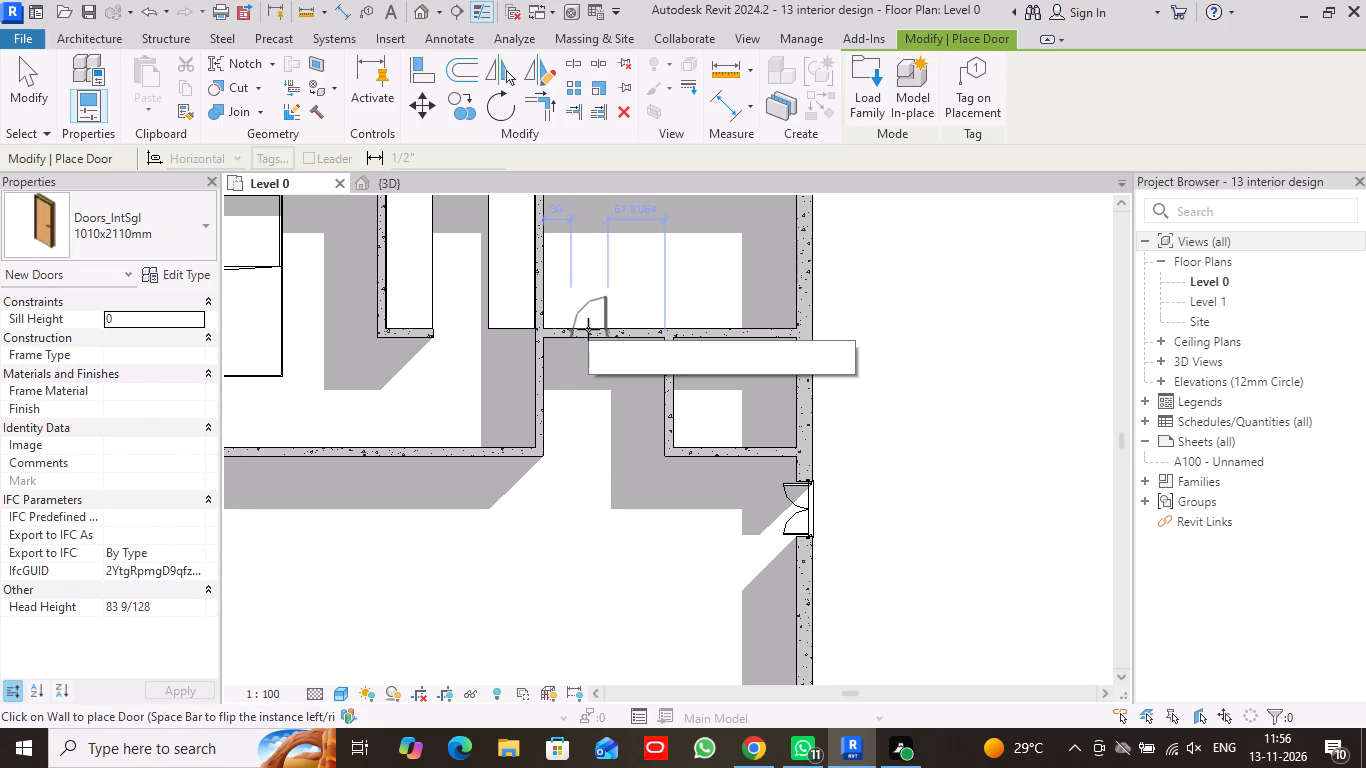
key("space")
key("space")
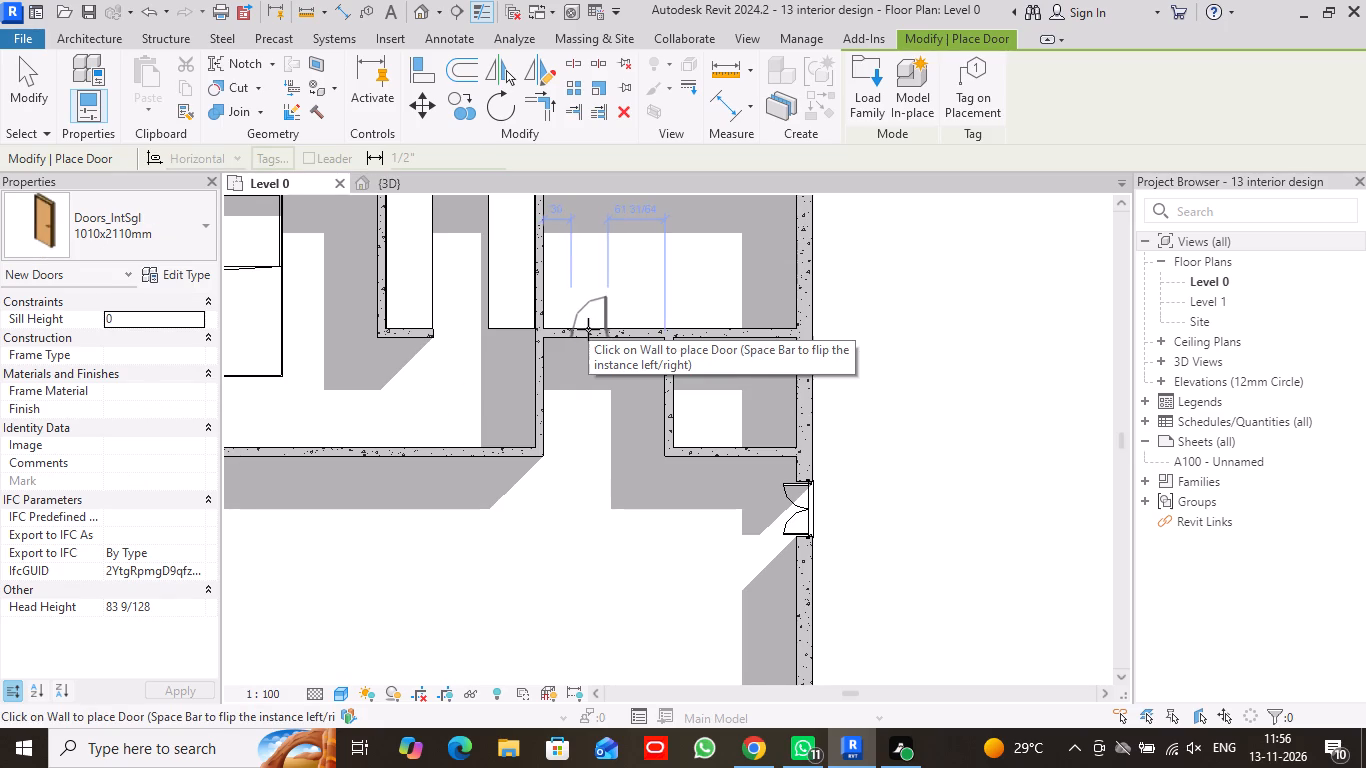
key("space")
left_click(583, 324)
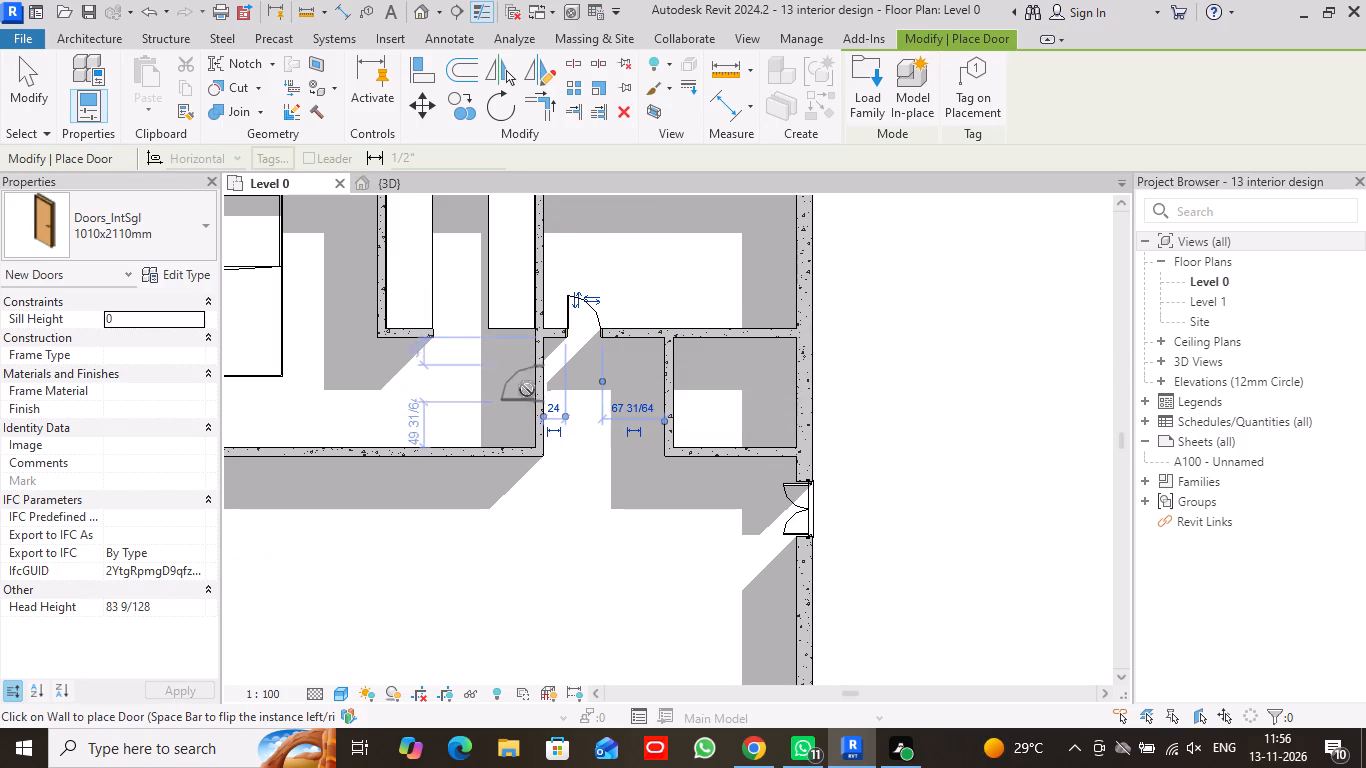
left_click(528, 384)
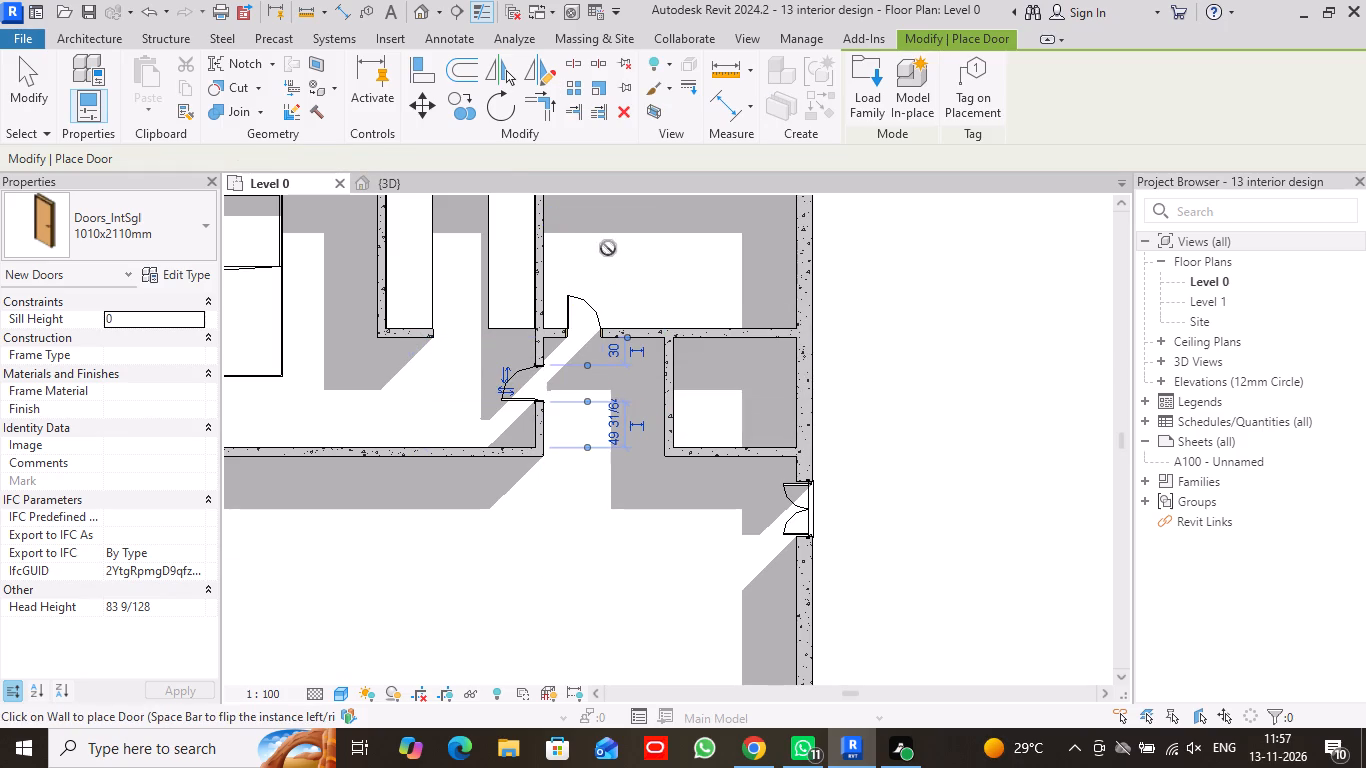
key("Escape")
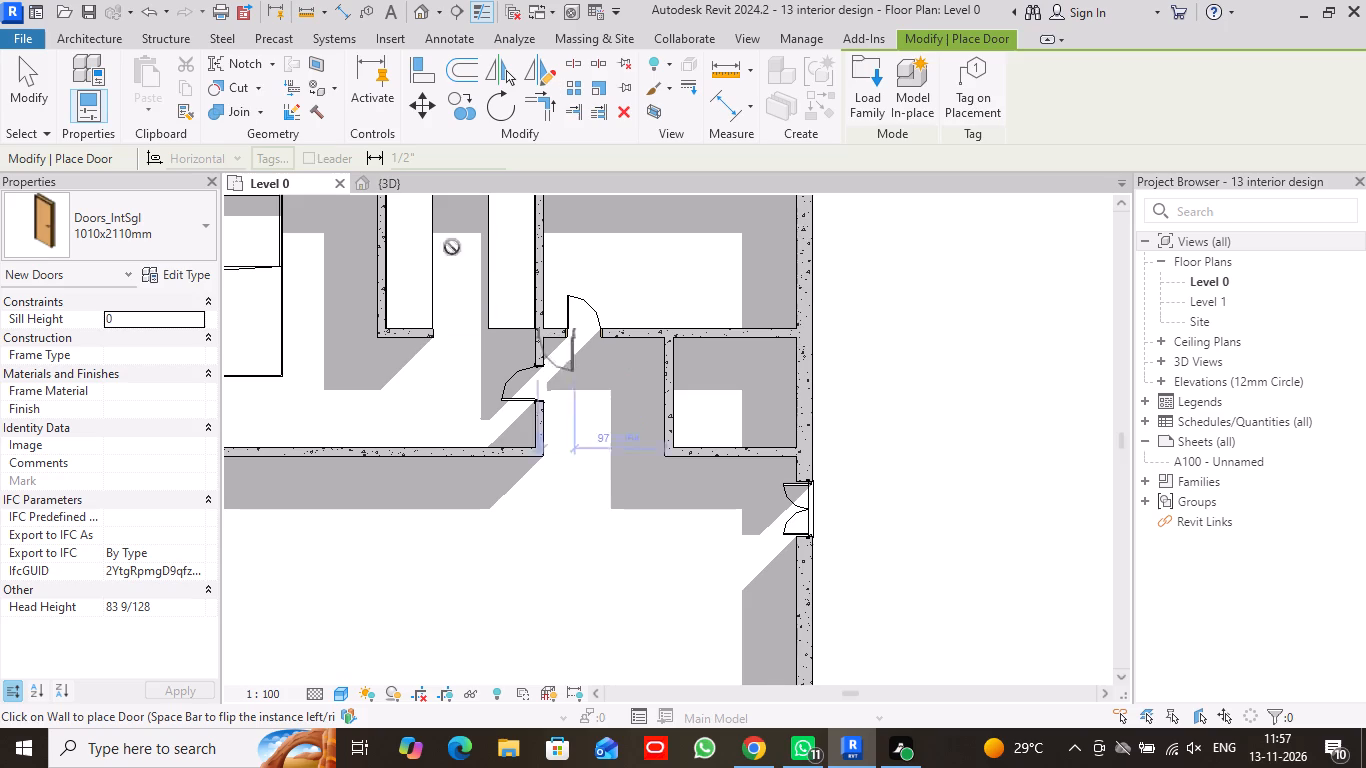
left_click(44, 65)
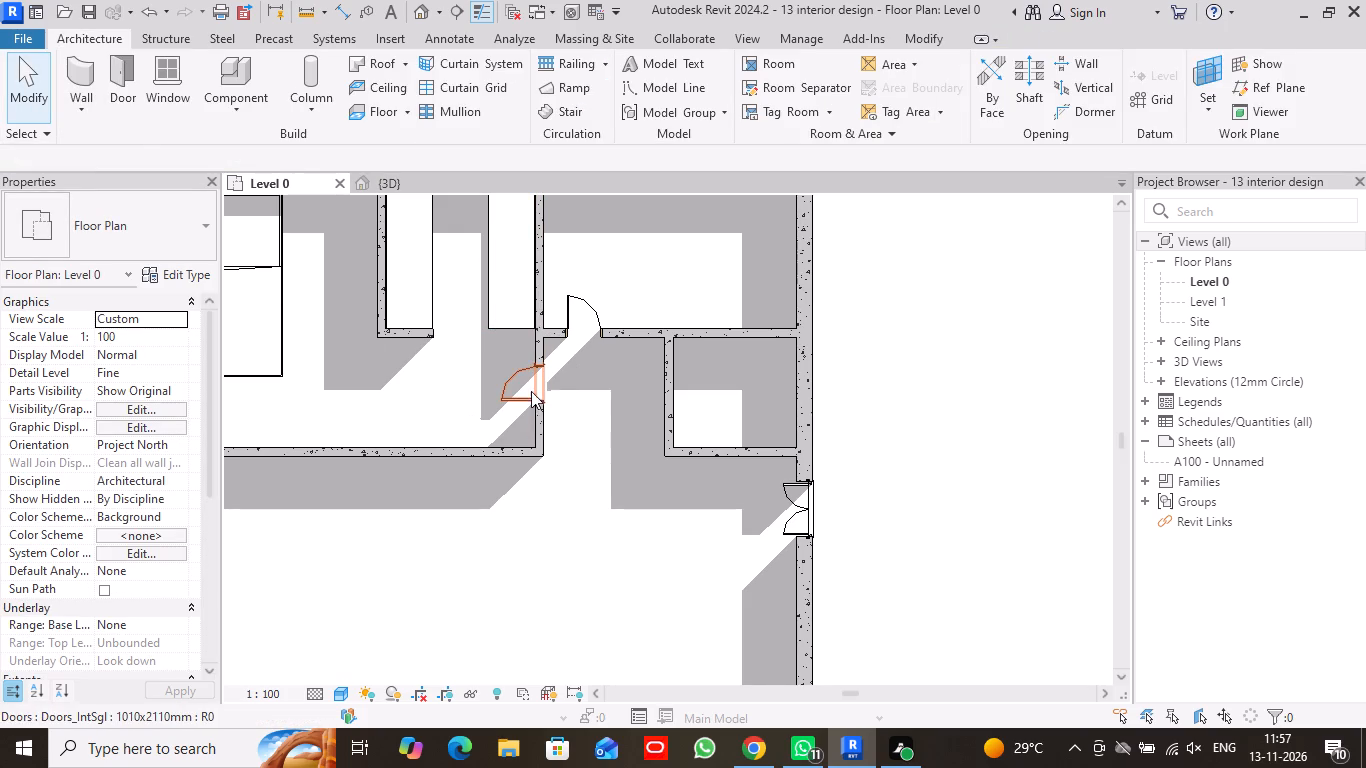
Move the door in the bedroom-side partition down along its wall until it is 74 from the cross wall above it.
left_click(527, 395)
key("Down")
key("Down")
key("Down")
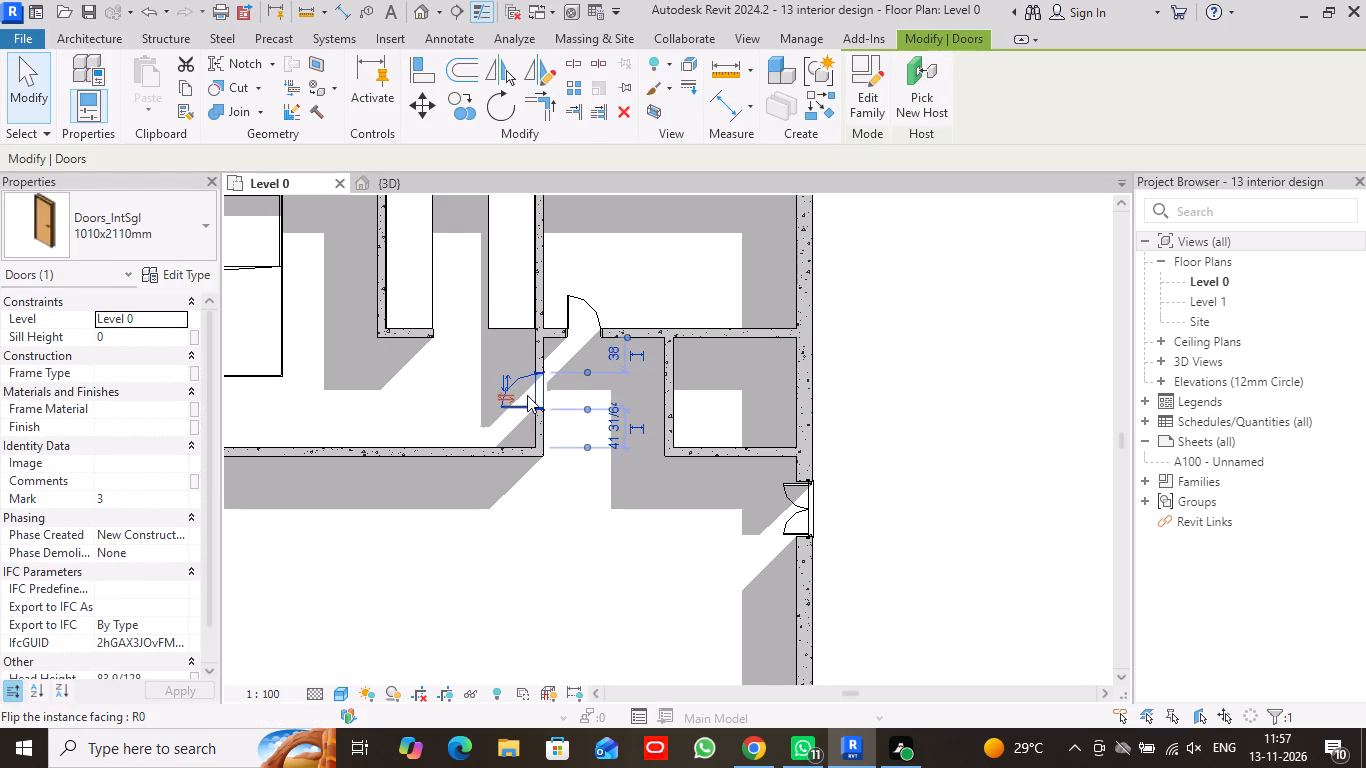
key("Down")
key("Down")
key("Down")
key("Down")
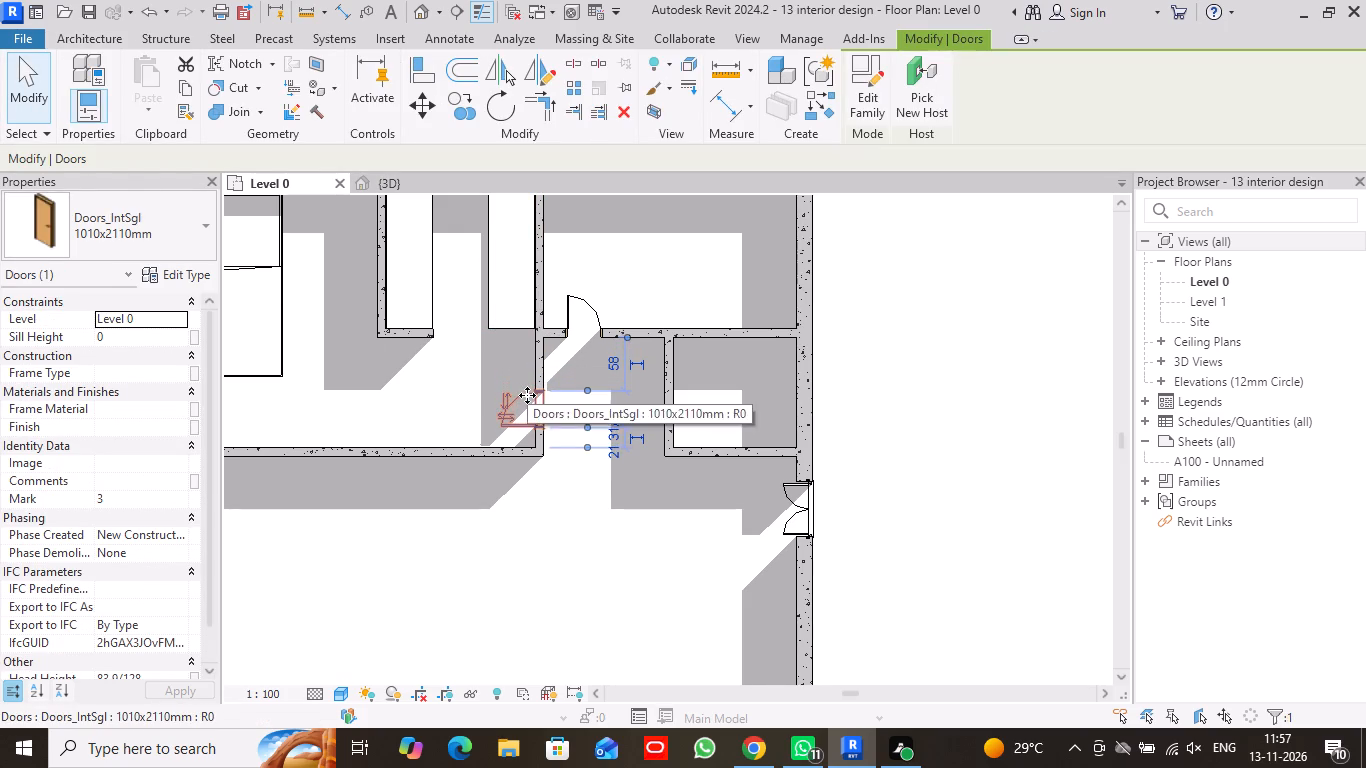
key("Down")
key("Down")
key("Down")
key("Down")
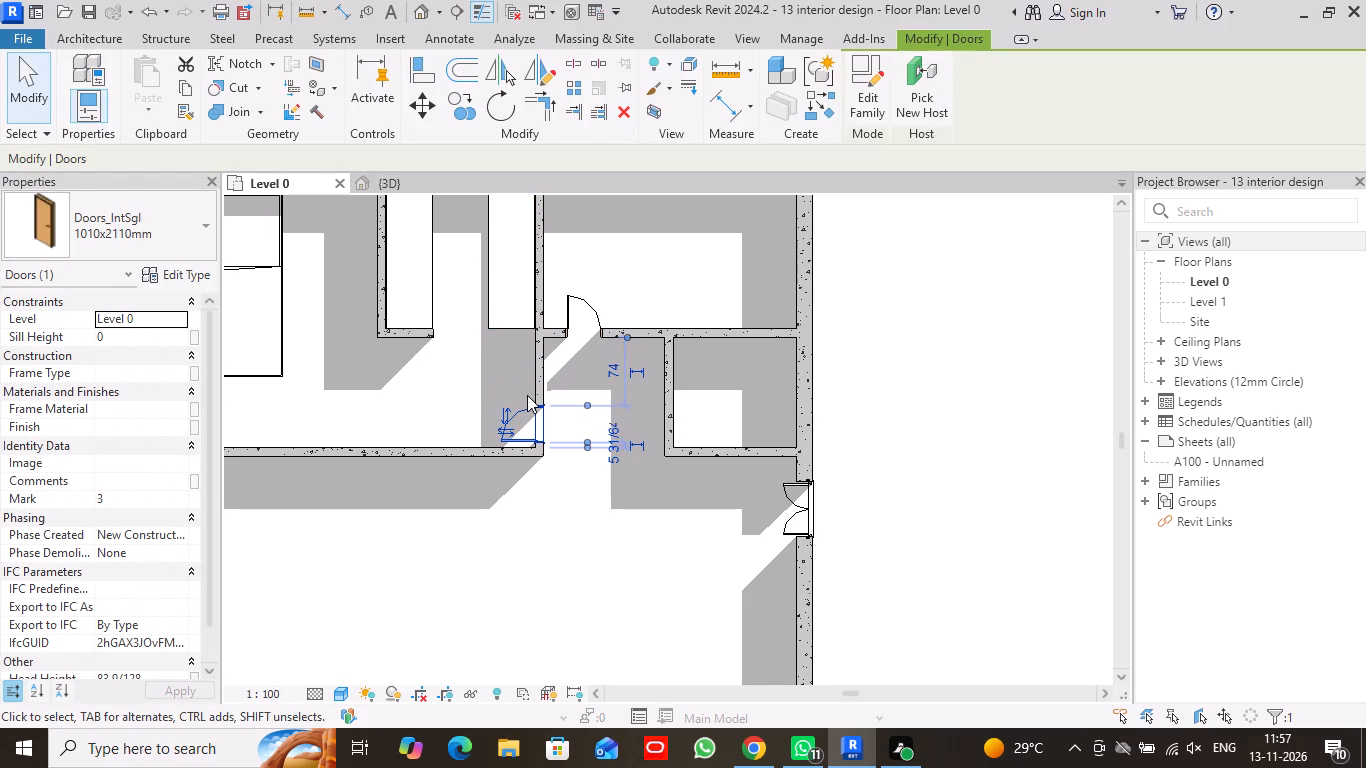
Move the door in the cross wall closer to the bedroom-side partition until it is 8 from that partition.
left_click(572, 295)
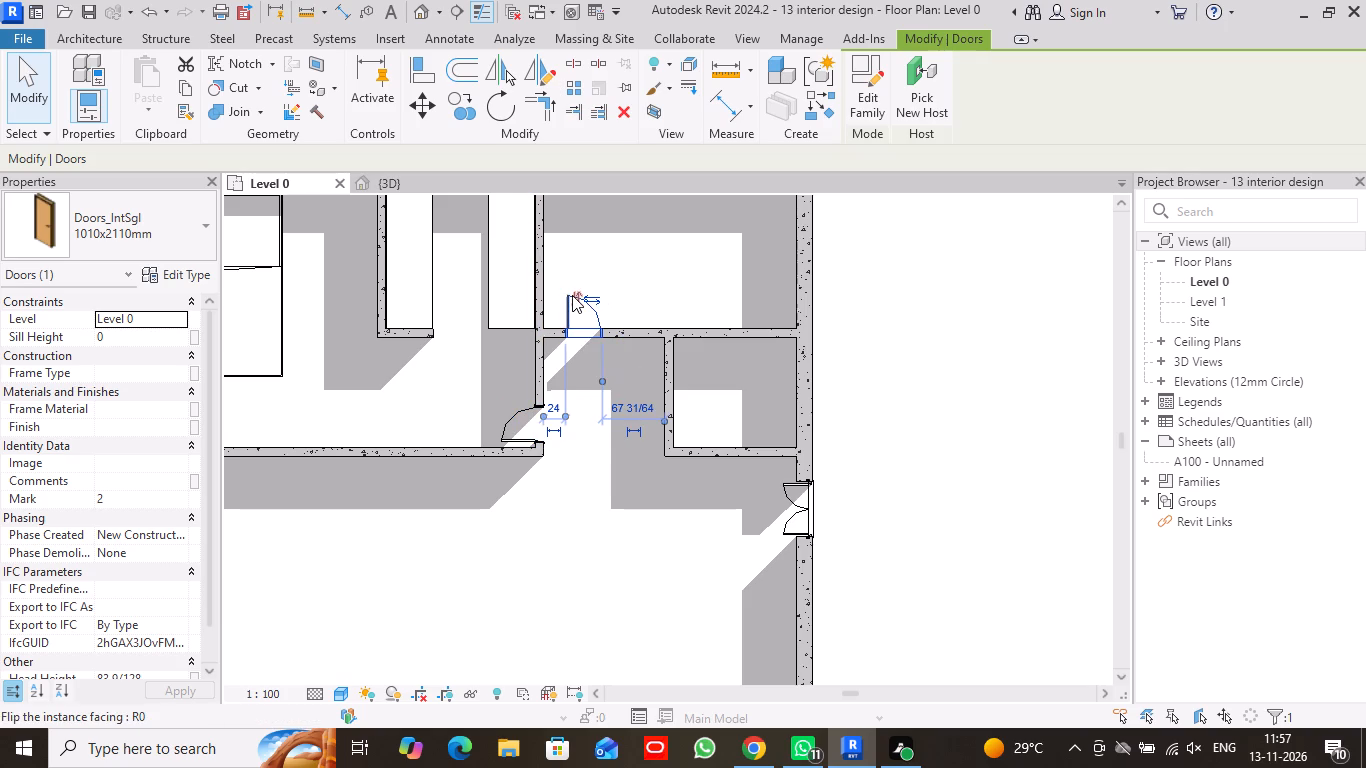
key("Left")
key("Left")
key("Left")
key("Left")
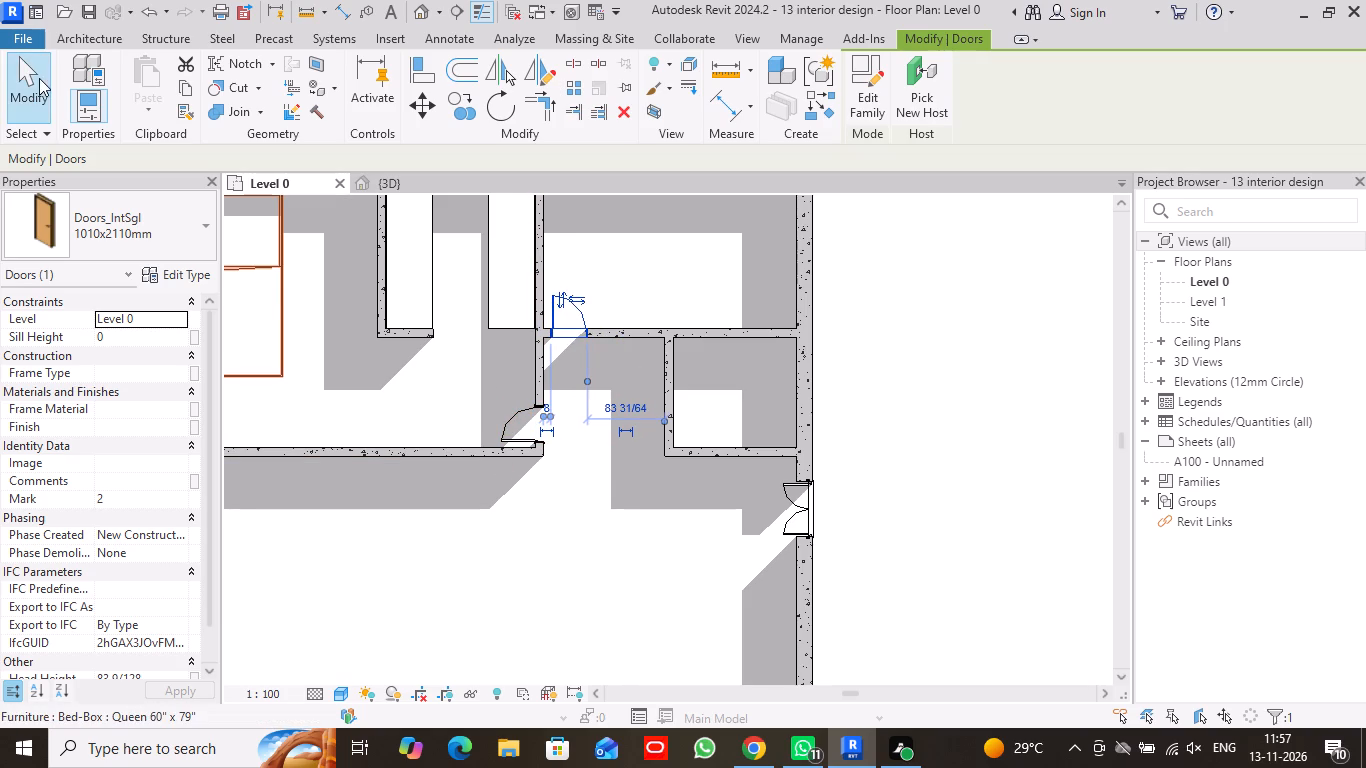
Set the Doors_IntSgl 1010x2110mm door type's width to 45 and height to 95.
left_click(182, 272)
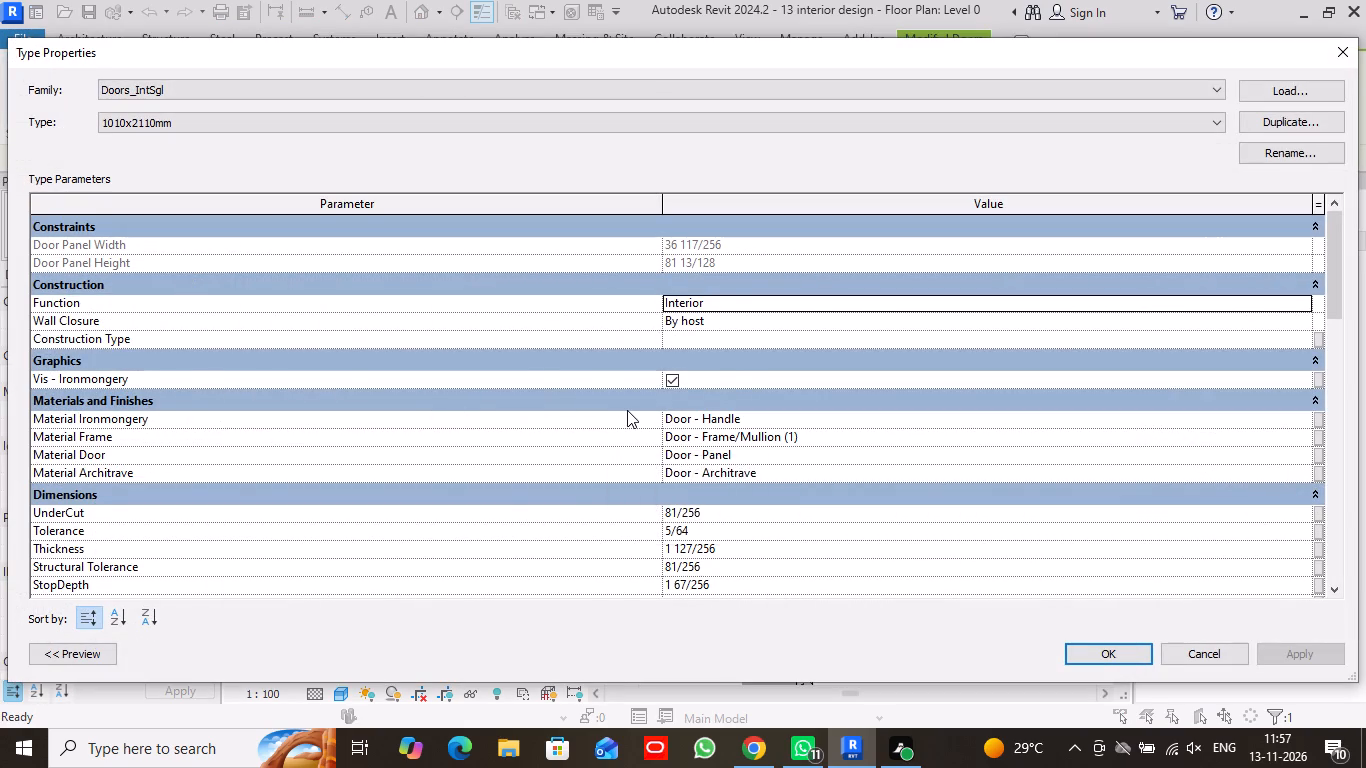
scroll(627, 410, "down", 3)
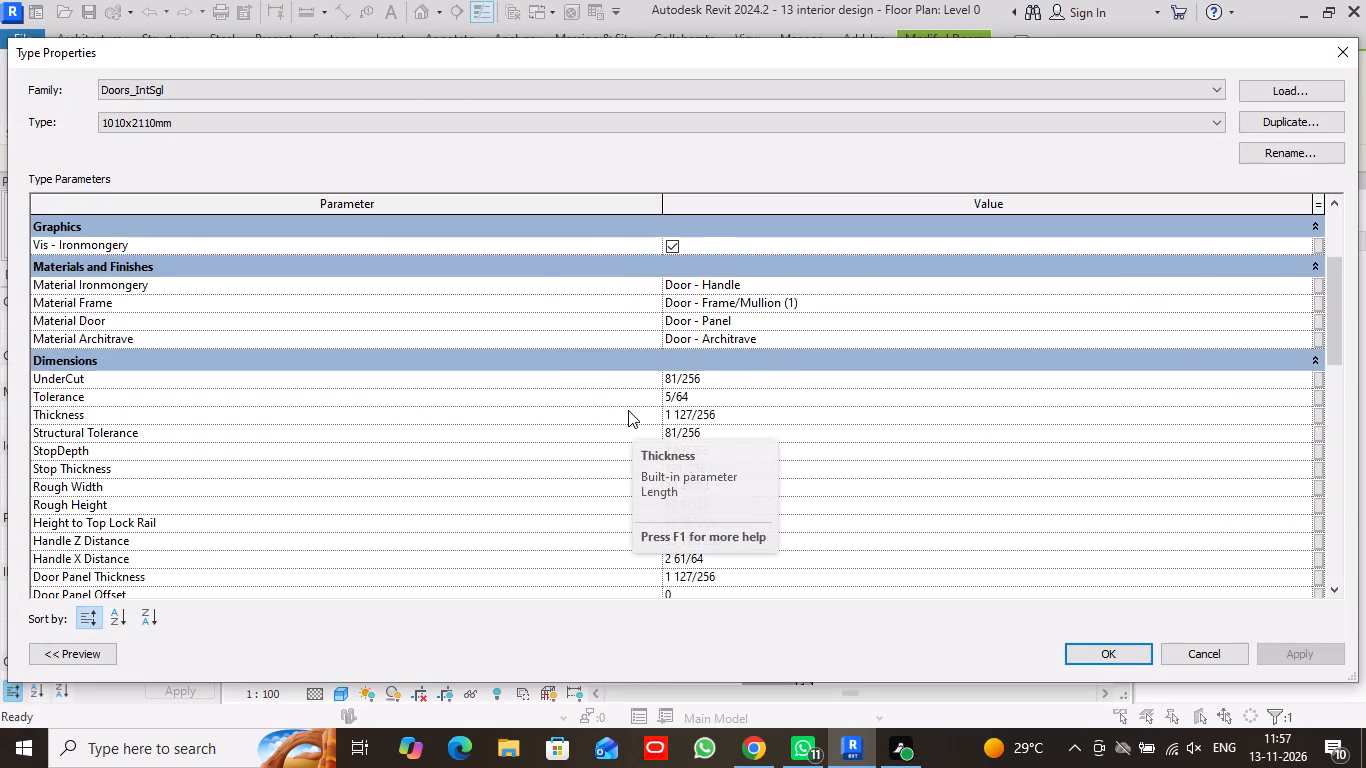
scroll(628, 410, "down", 3)
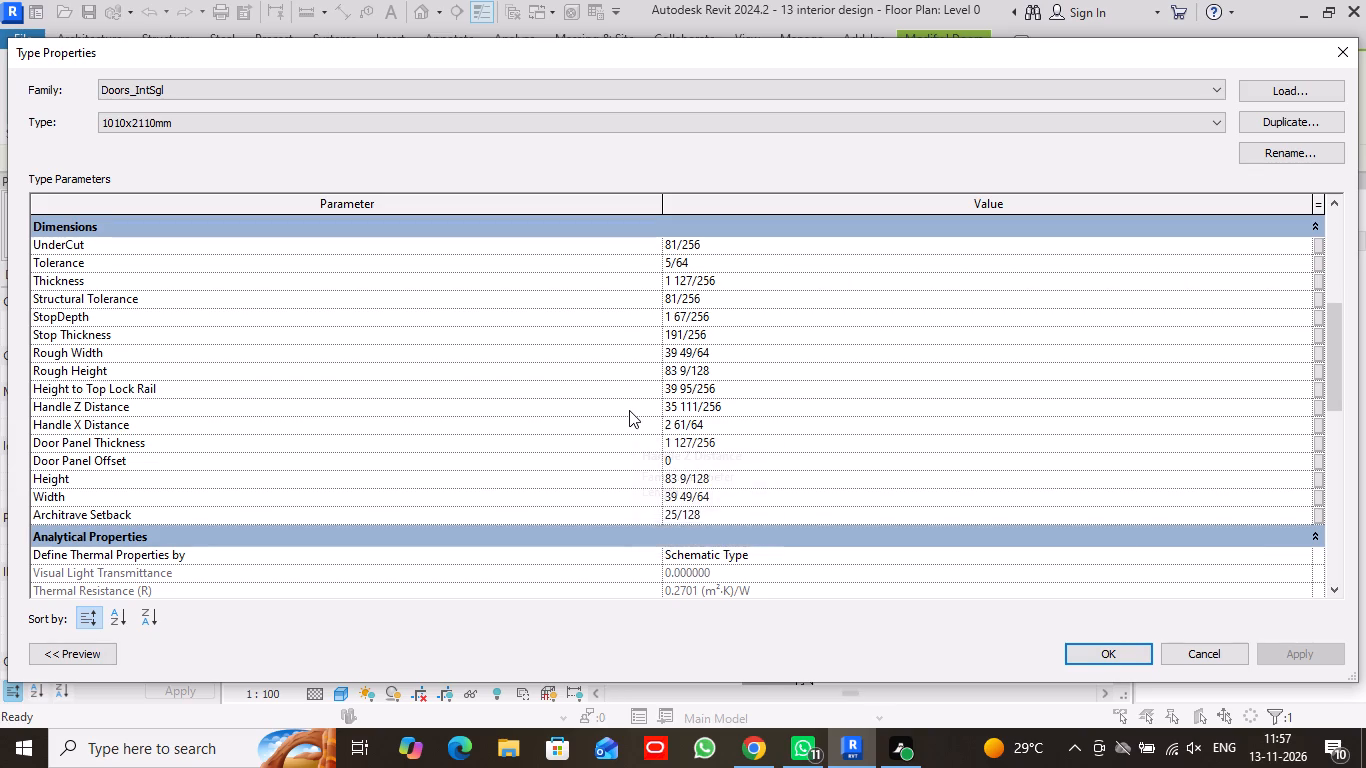
left_click(714, 494)
left_click_drag(714, 494, 650, 495)
type("45")
key("Return")
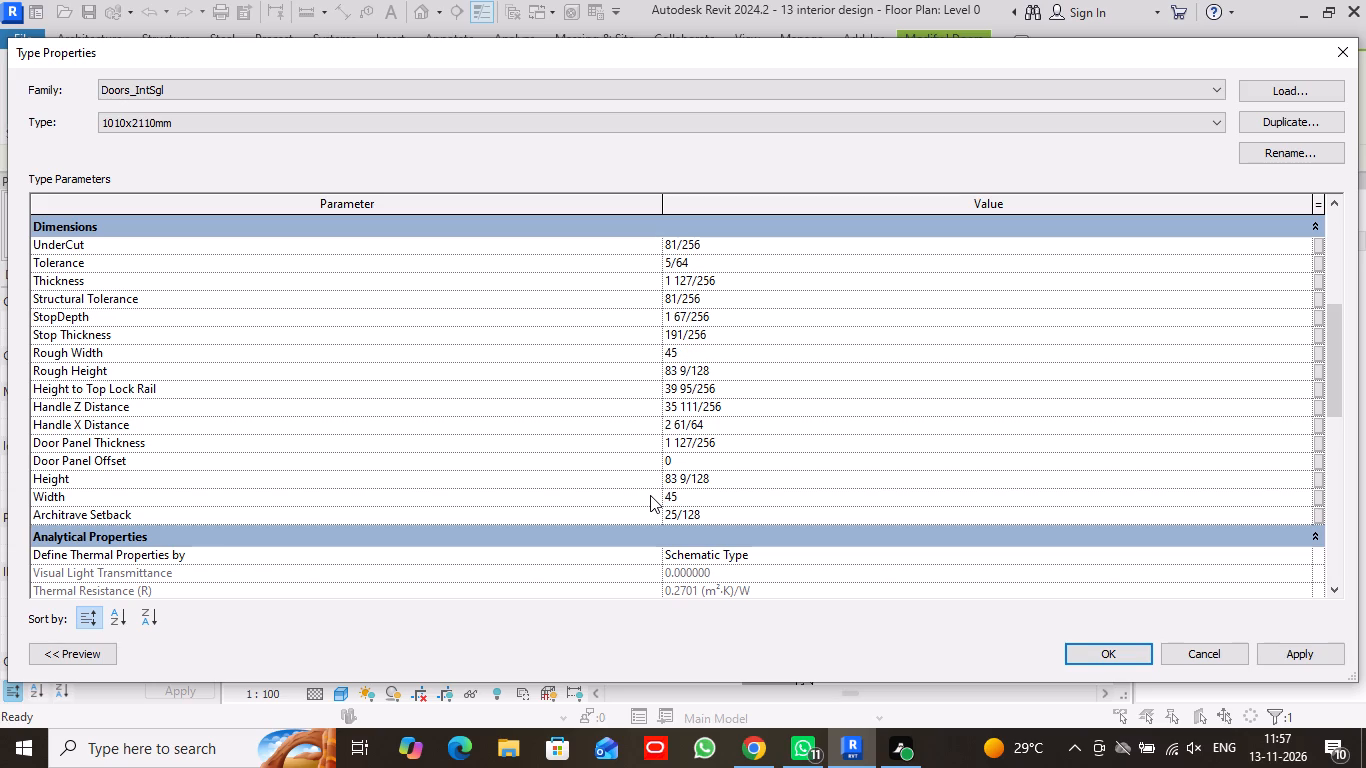
left_click(714, 477)
left_click_drag(714, 477, 624, 492)
type("95")
key("Return")
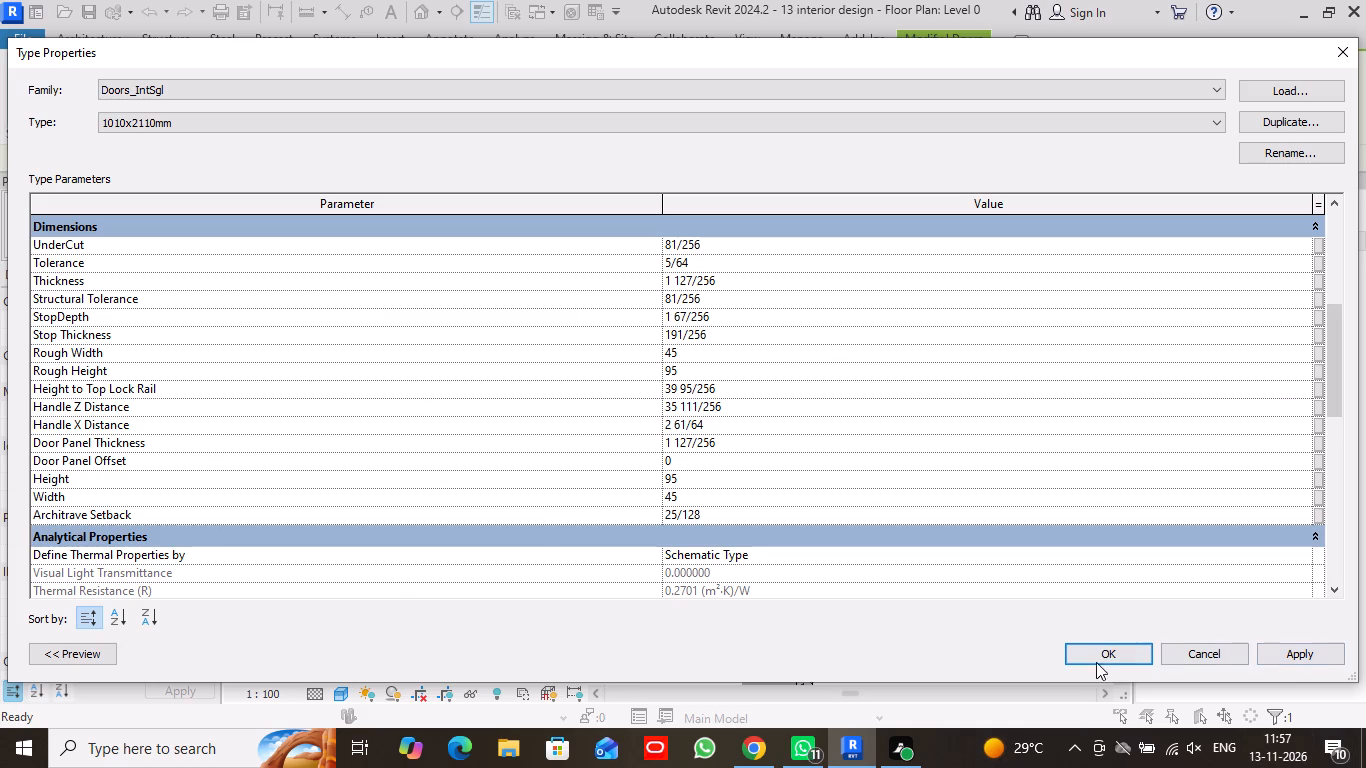
left_click(1103, 649)
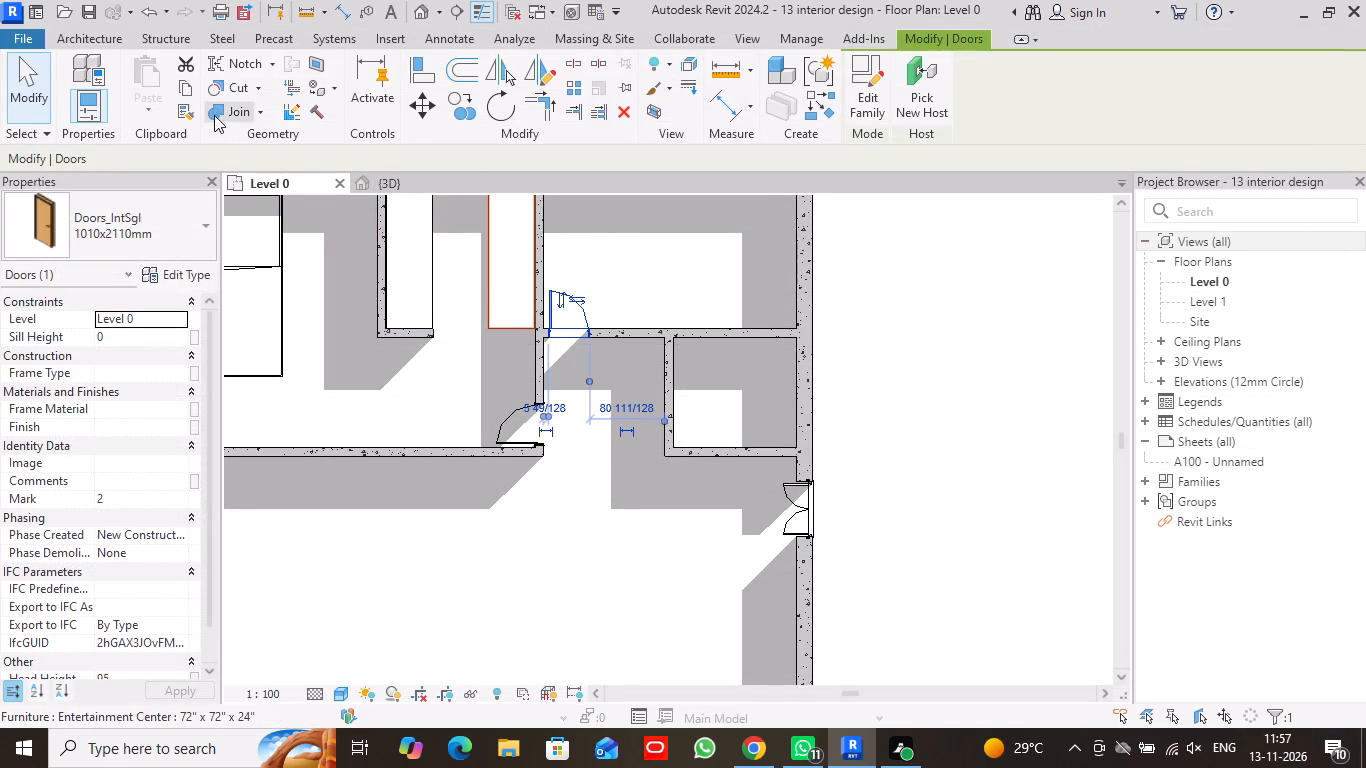
left_click(24, 74)
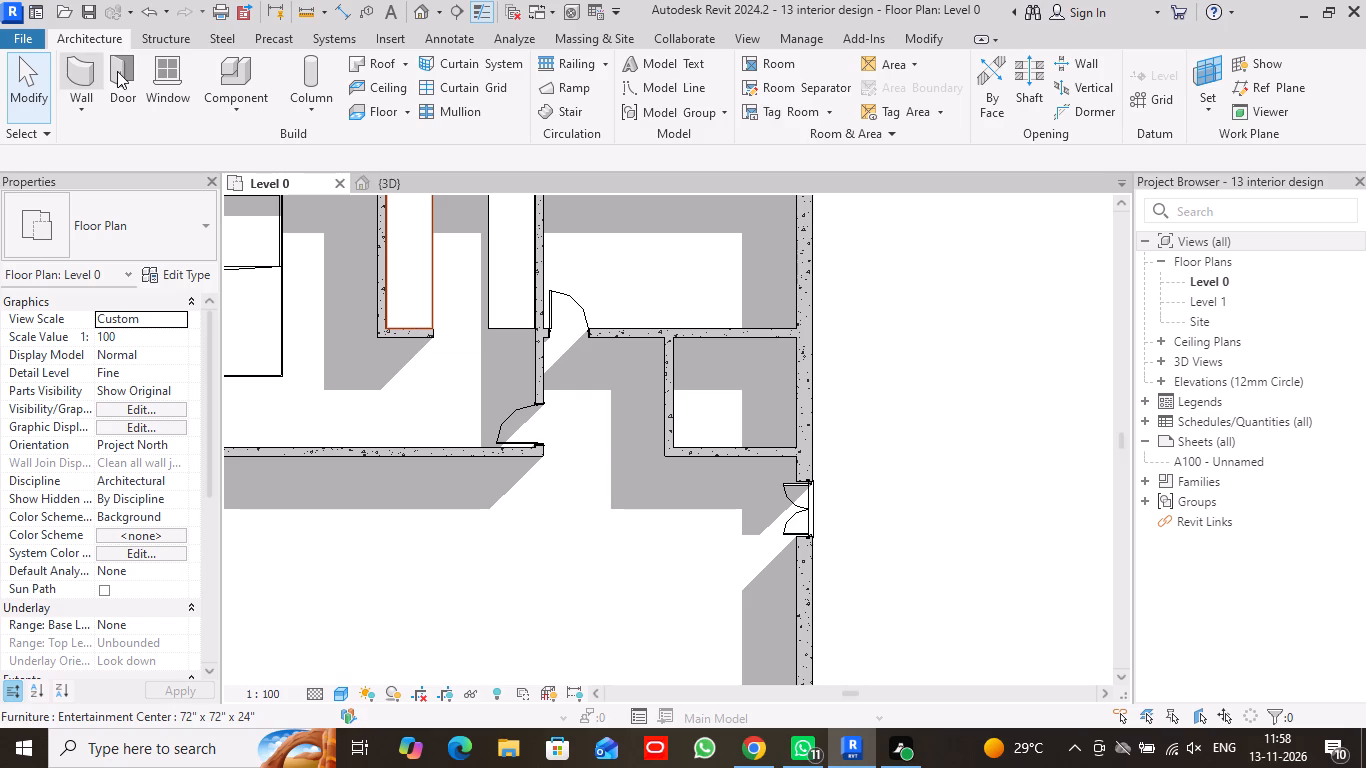
Load the Tub-Free Standing-3D component family from the US library's Plumbing, Architectural, Fixtures, Bathtubs folder.
left_click(249, 111)
left_click(266, 146)
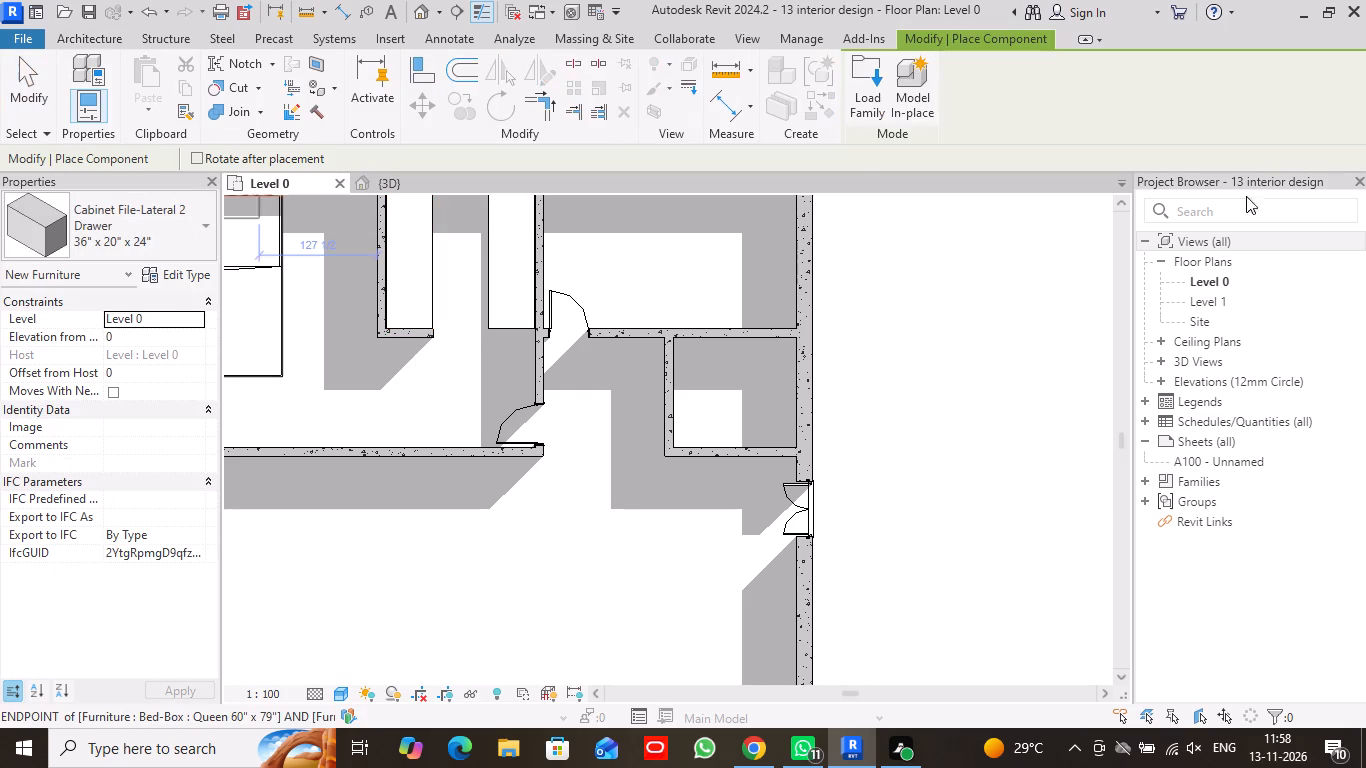
left_click(869, 74)
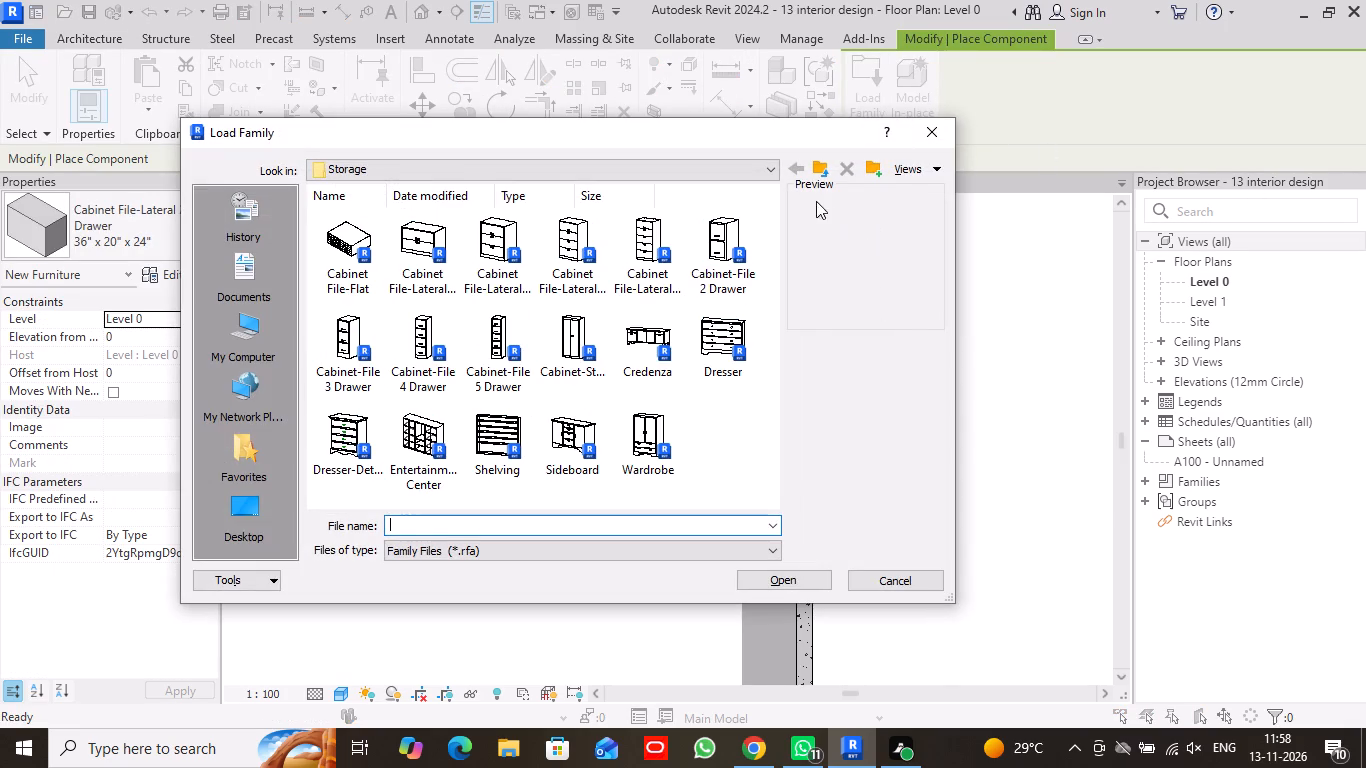
left_click(820, 174)
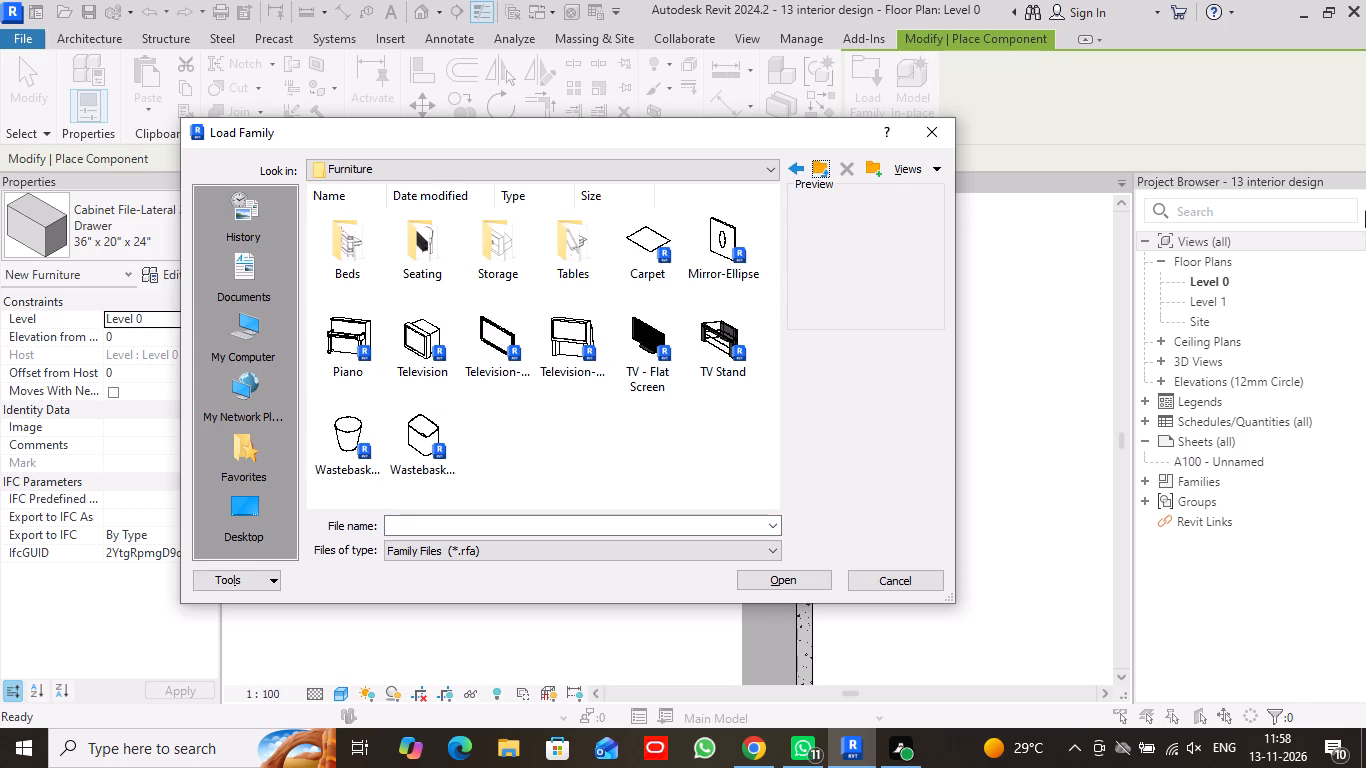
left_click(815, 172)
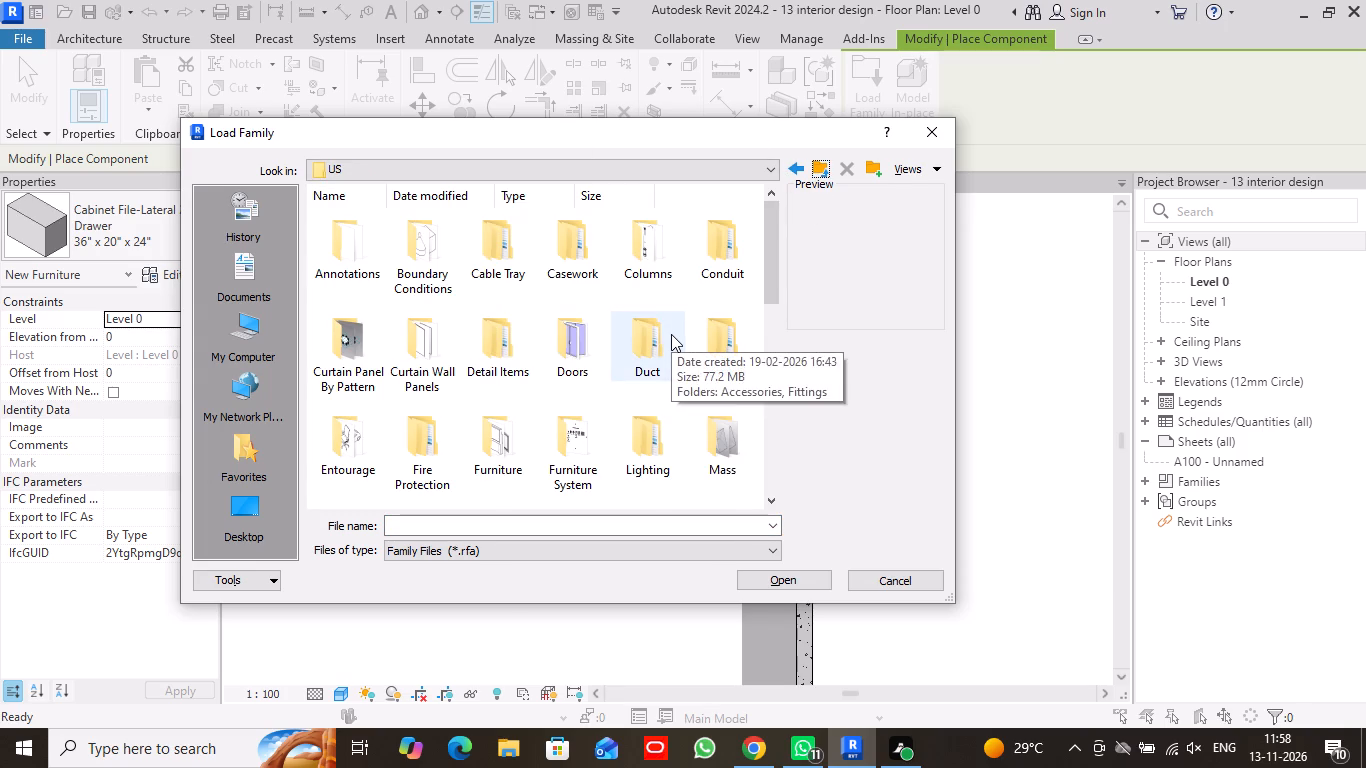
scroll(671, 334, "down", 1)
double_click(708, 390)
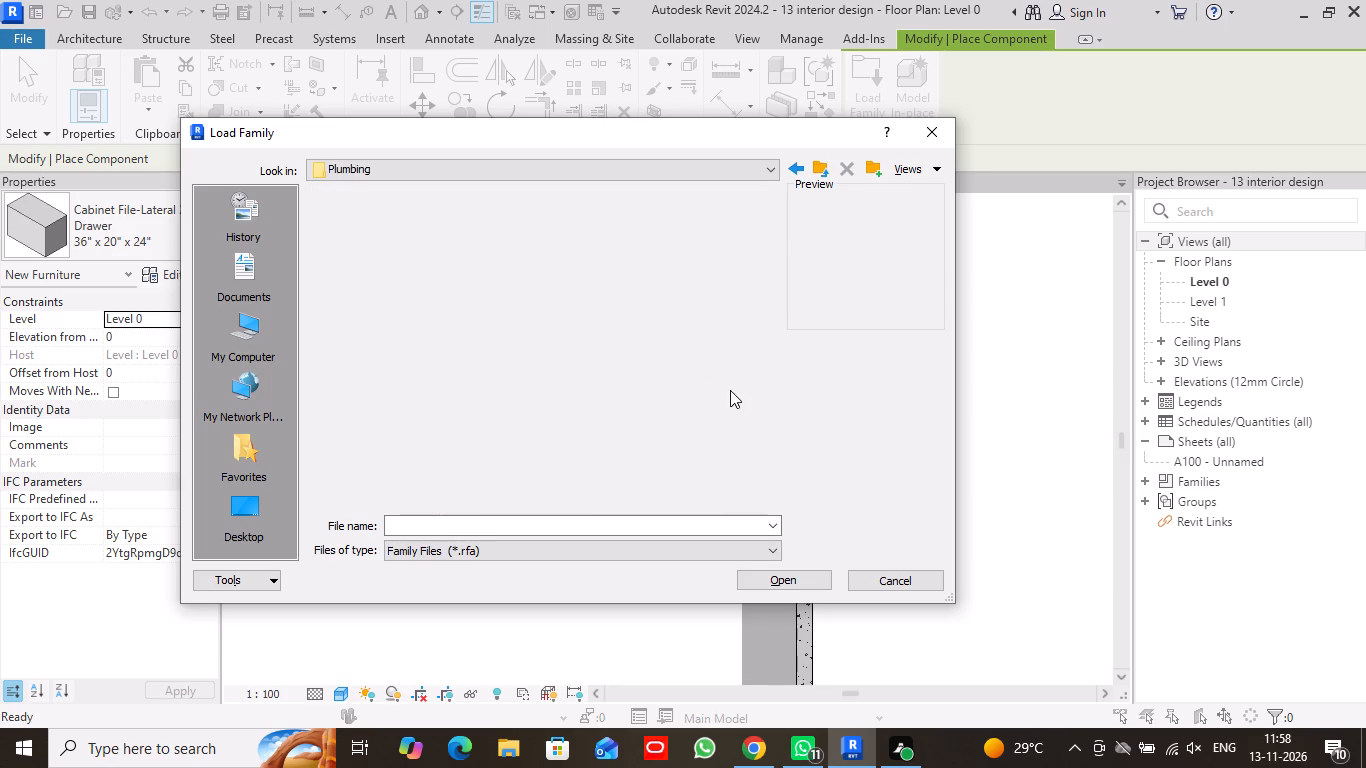
double_click(352, 258)
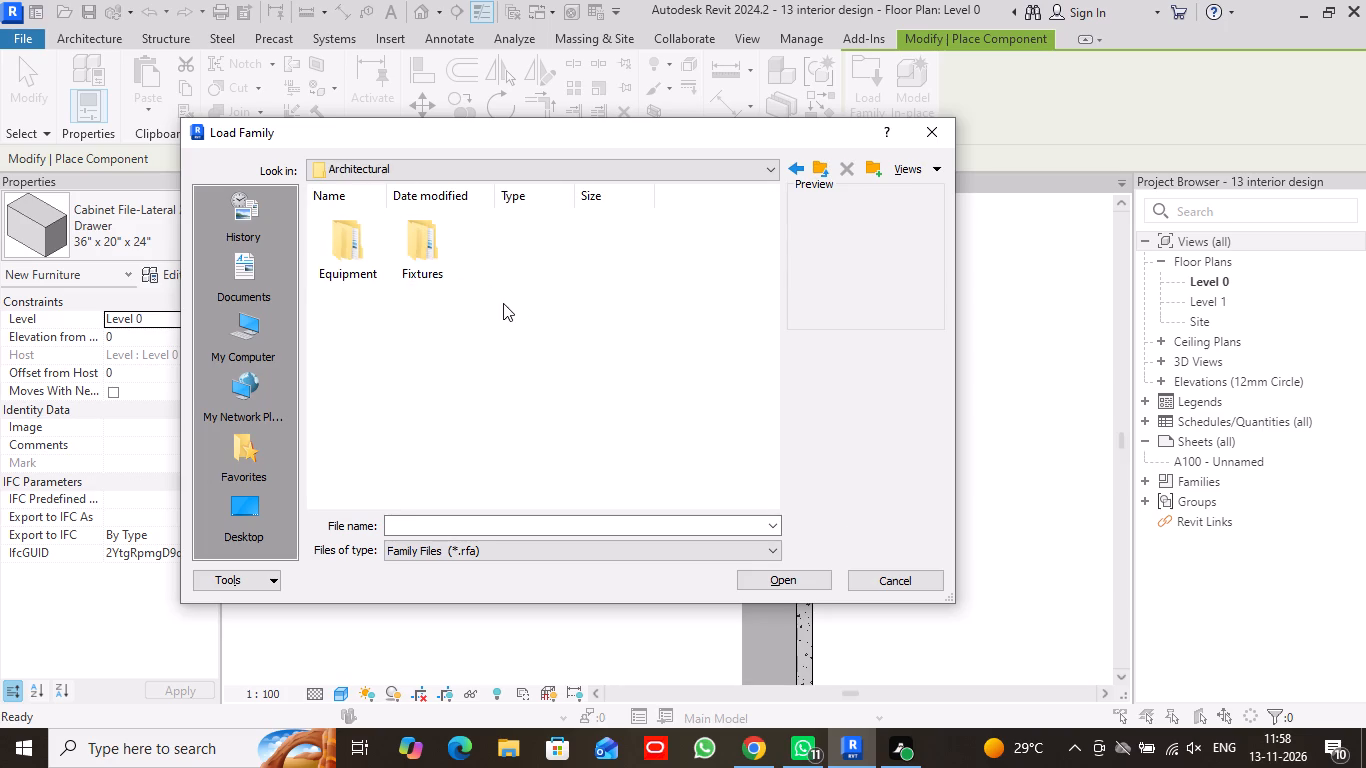
double_click(431, 251)
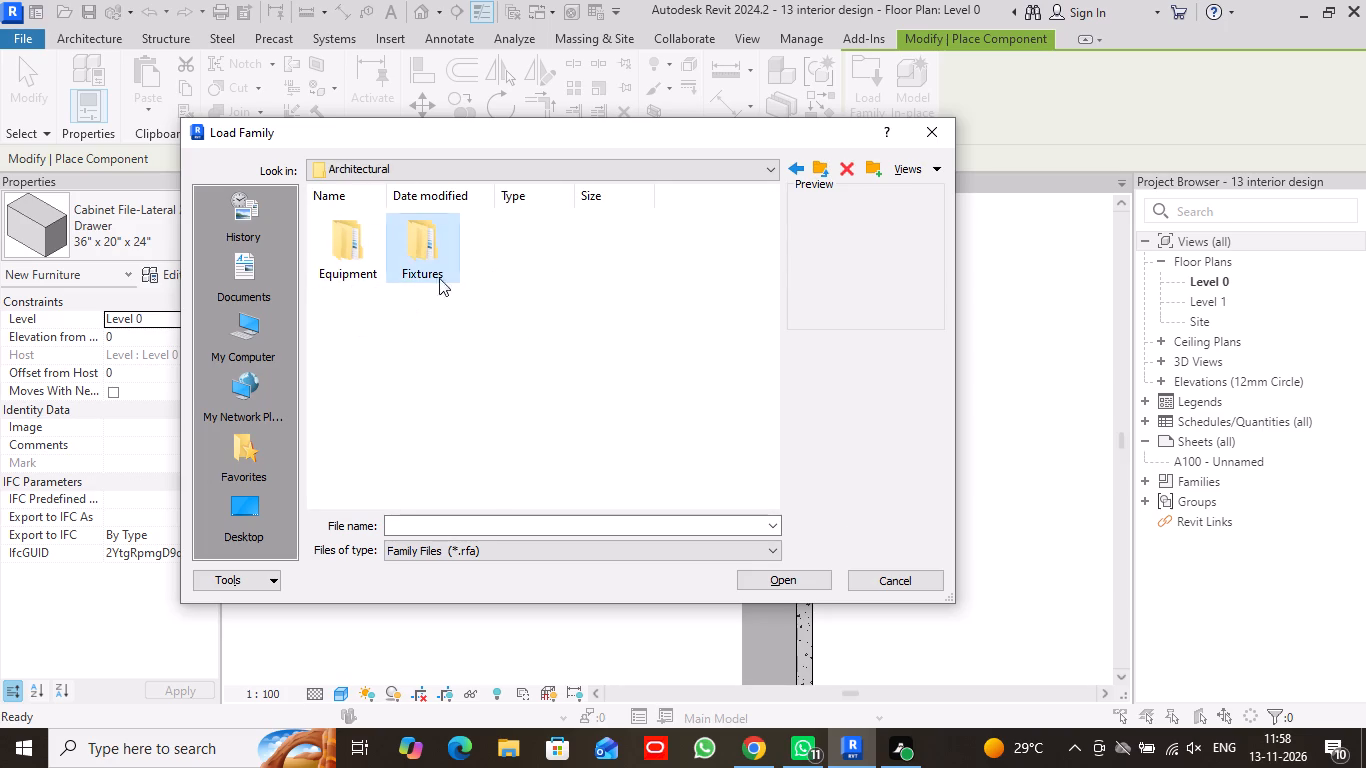
double_click(451, 250)
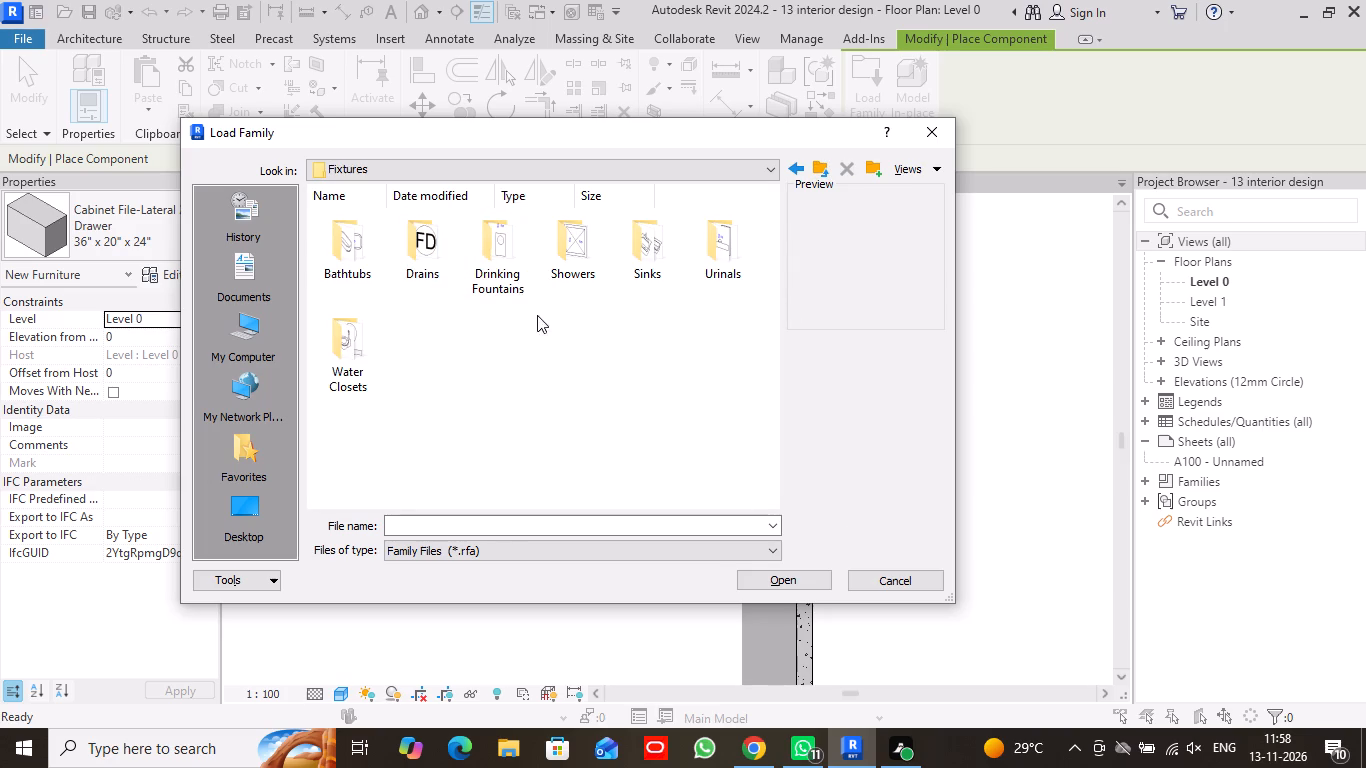
double_click(346, 258)
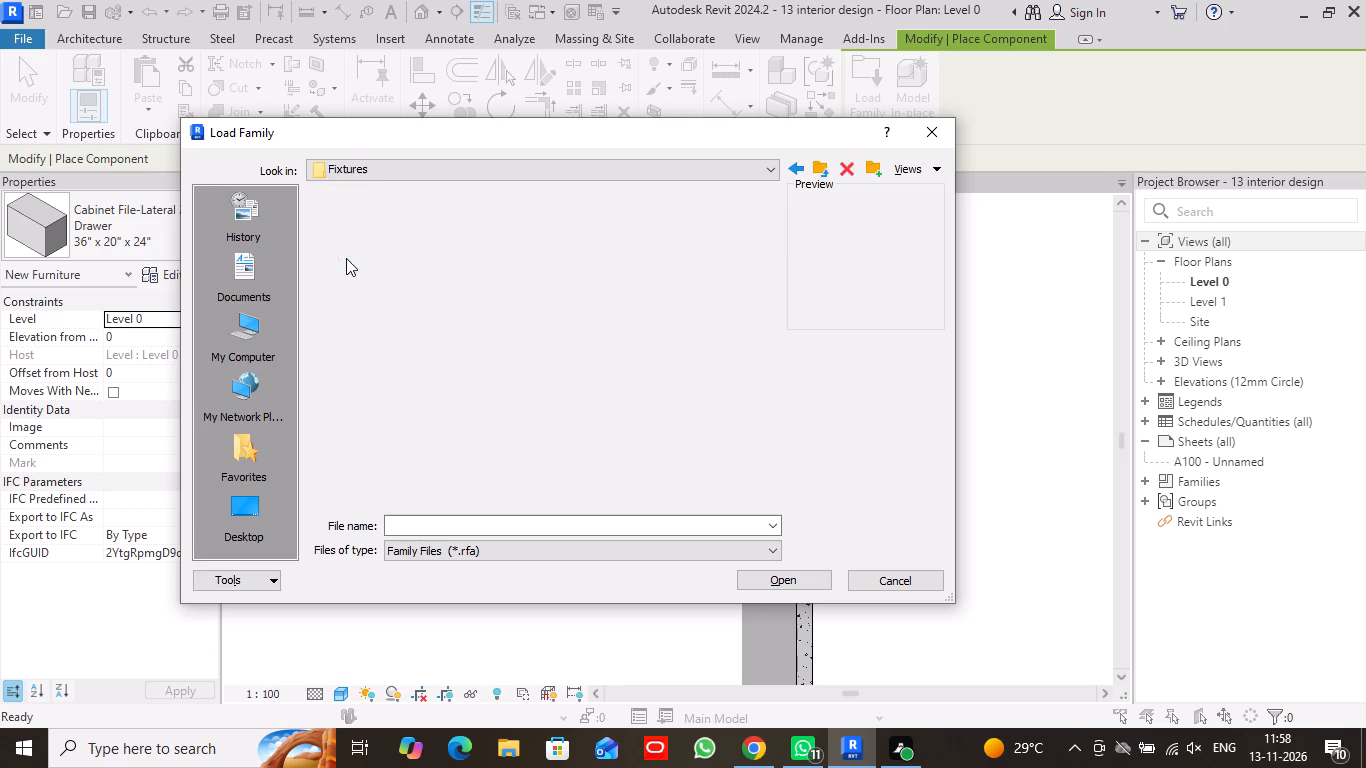
left_click(416, 250)
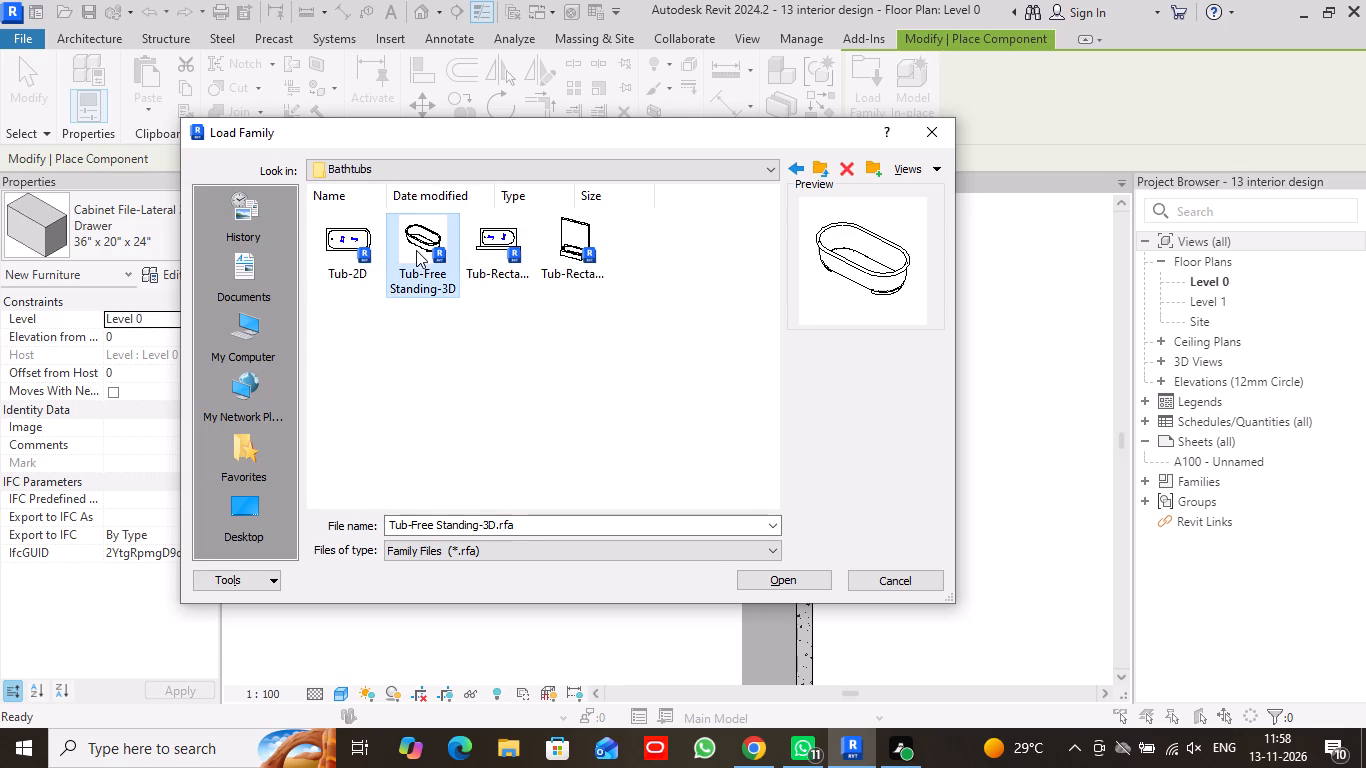
left_click(784, 573)
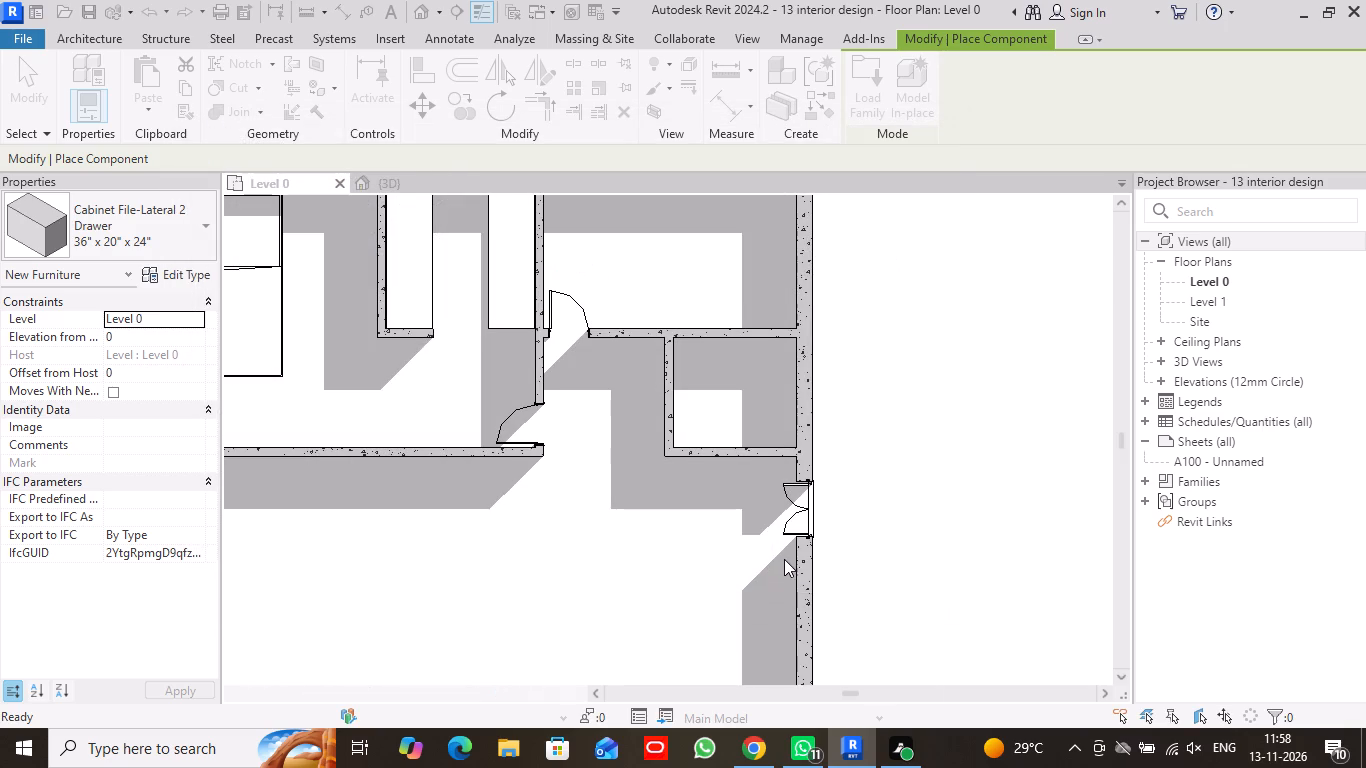
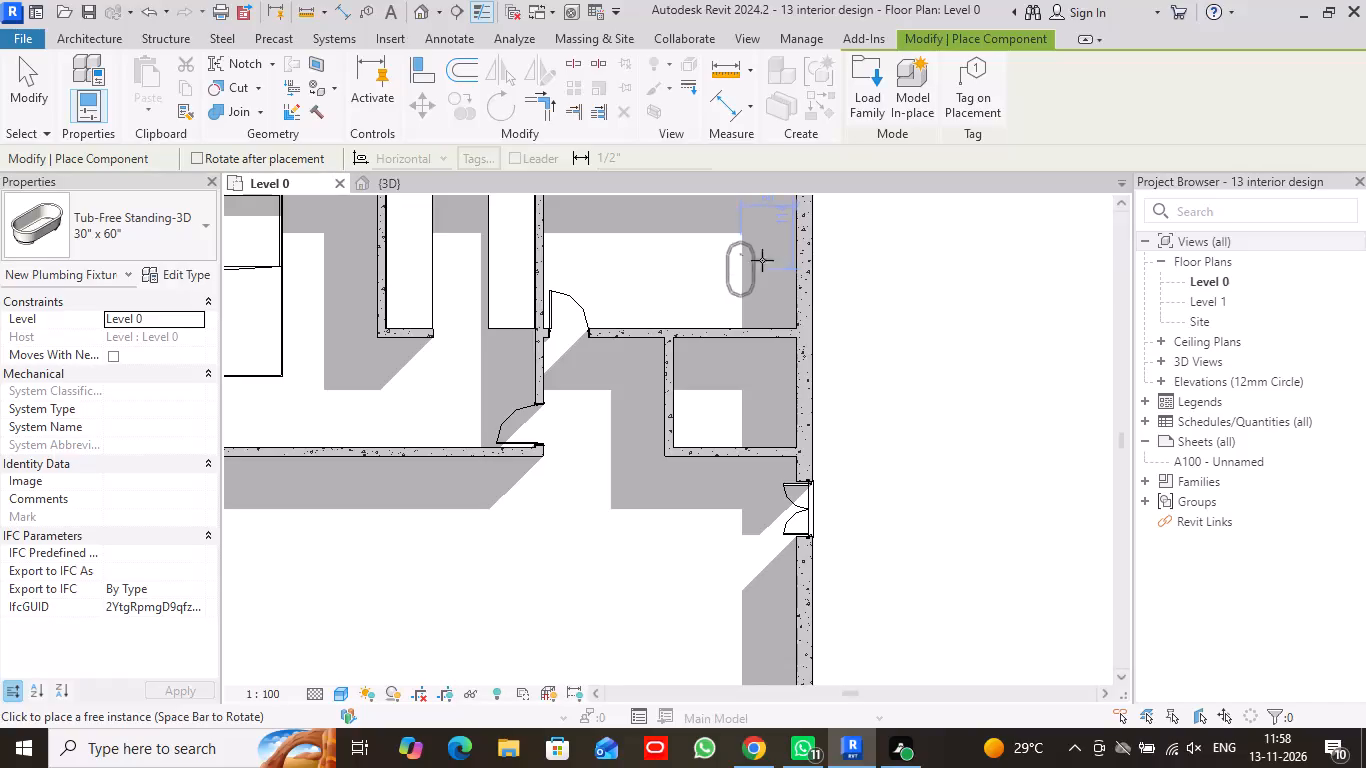
Place the 30" x 60" freestanding tub lengthwise along the bathroom's outer side wall, its centre about 30 from that wall.
left_click(767, 253)
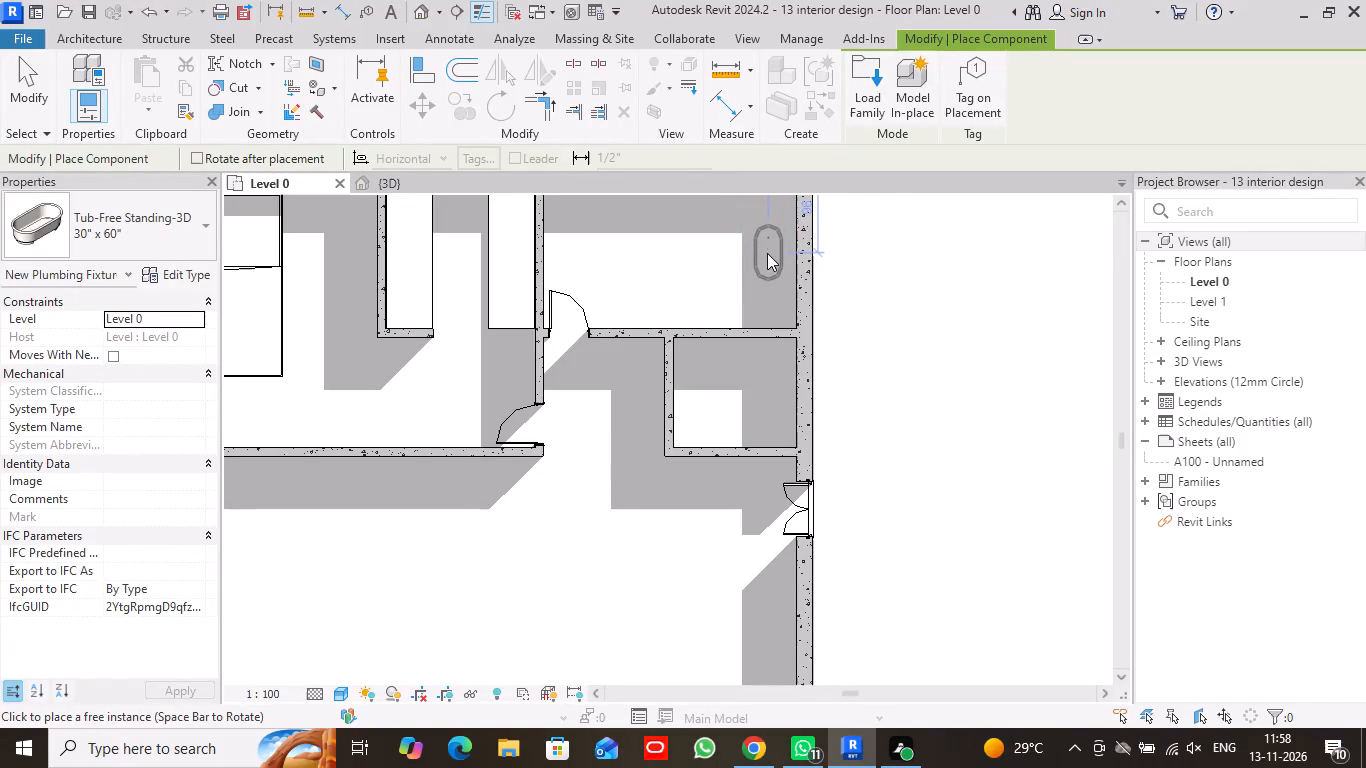
left_click(39, 76)
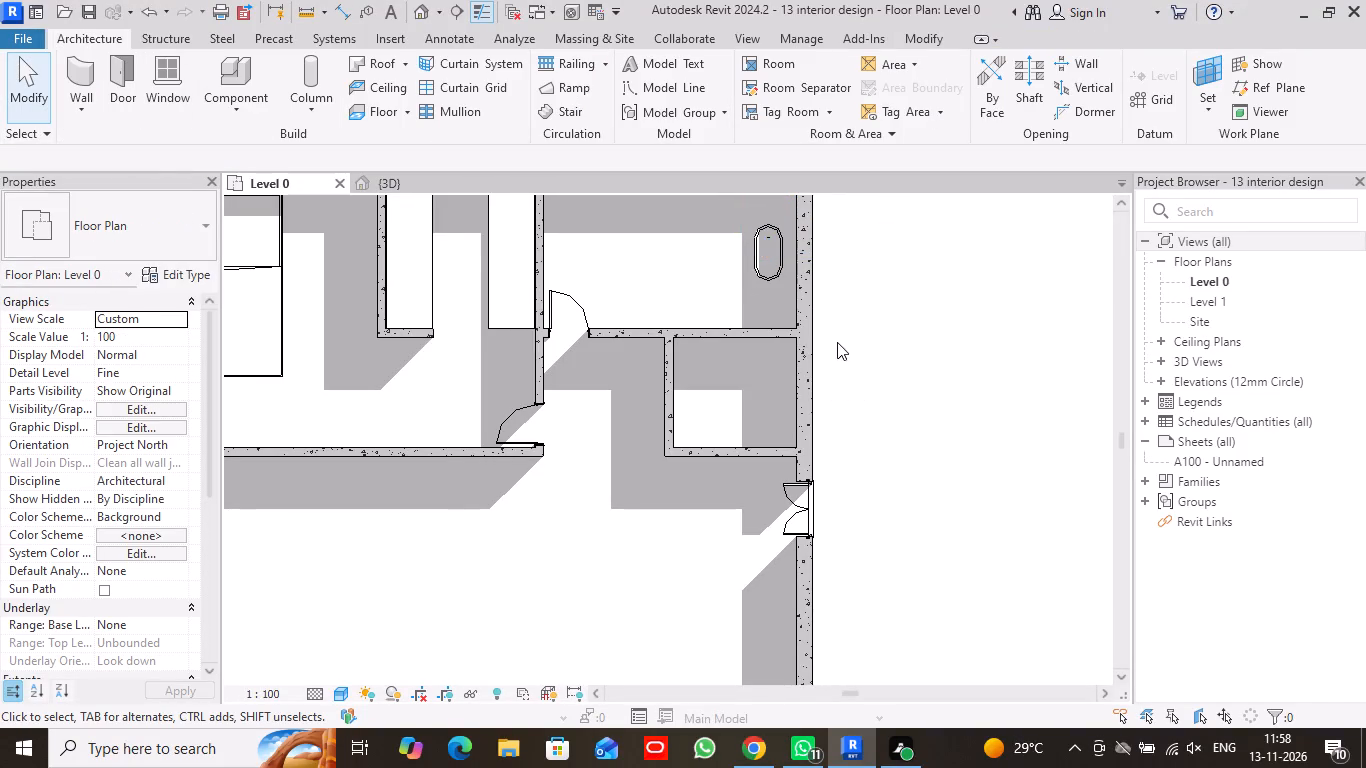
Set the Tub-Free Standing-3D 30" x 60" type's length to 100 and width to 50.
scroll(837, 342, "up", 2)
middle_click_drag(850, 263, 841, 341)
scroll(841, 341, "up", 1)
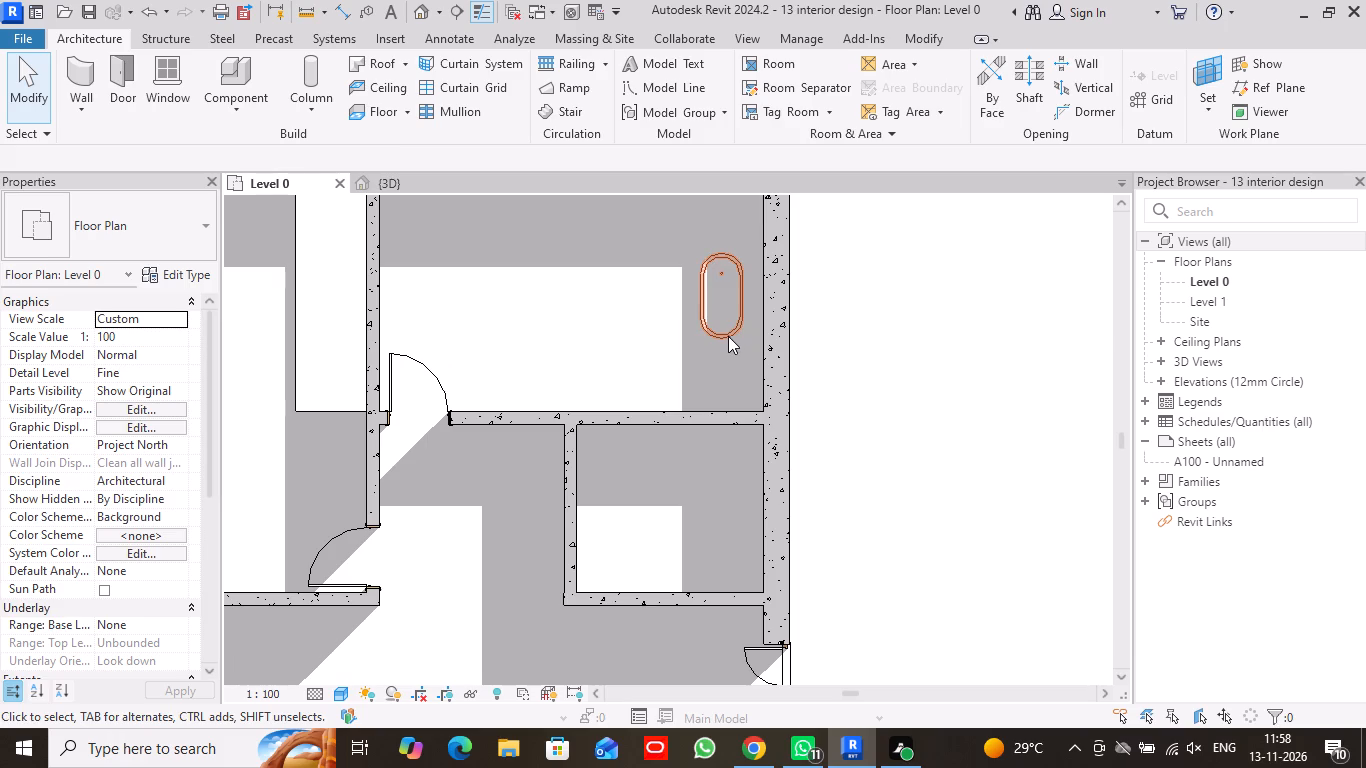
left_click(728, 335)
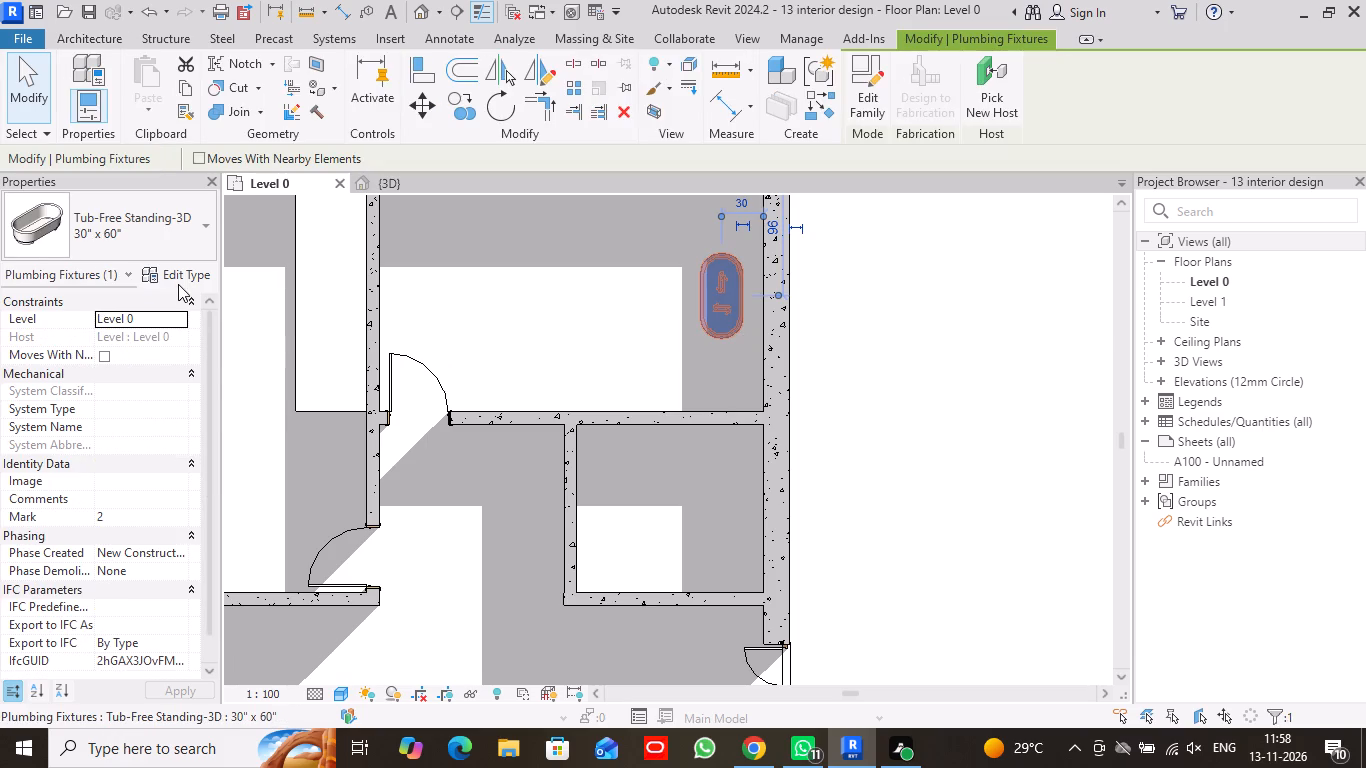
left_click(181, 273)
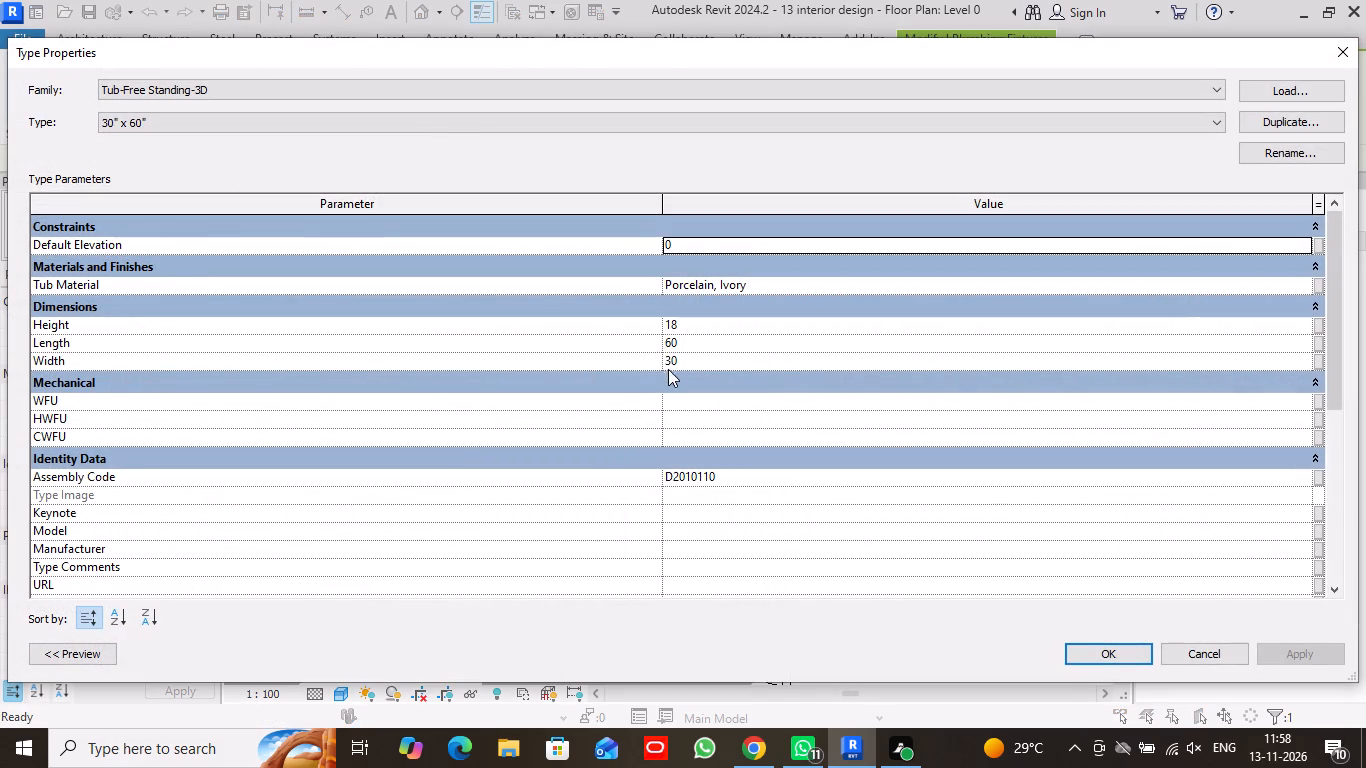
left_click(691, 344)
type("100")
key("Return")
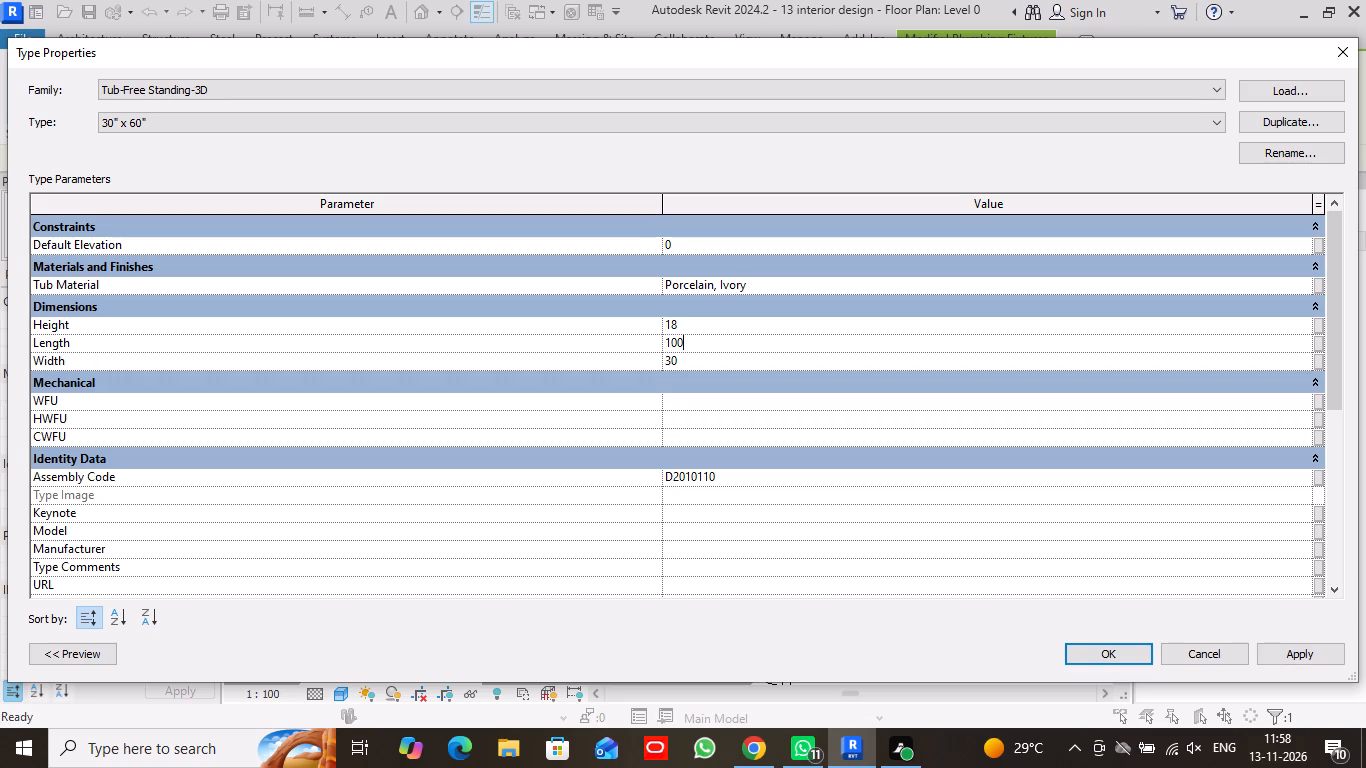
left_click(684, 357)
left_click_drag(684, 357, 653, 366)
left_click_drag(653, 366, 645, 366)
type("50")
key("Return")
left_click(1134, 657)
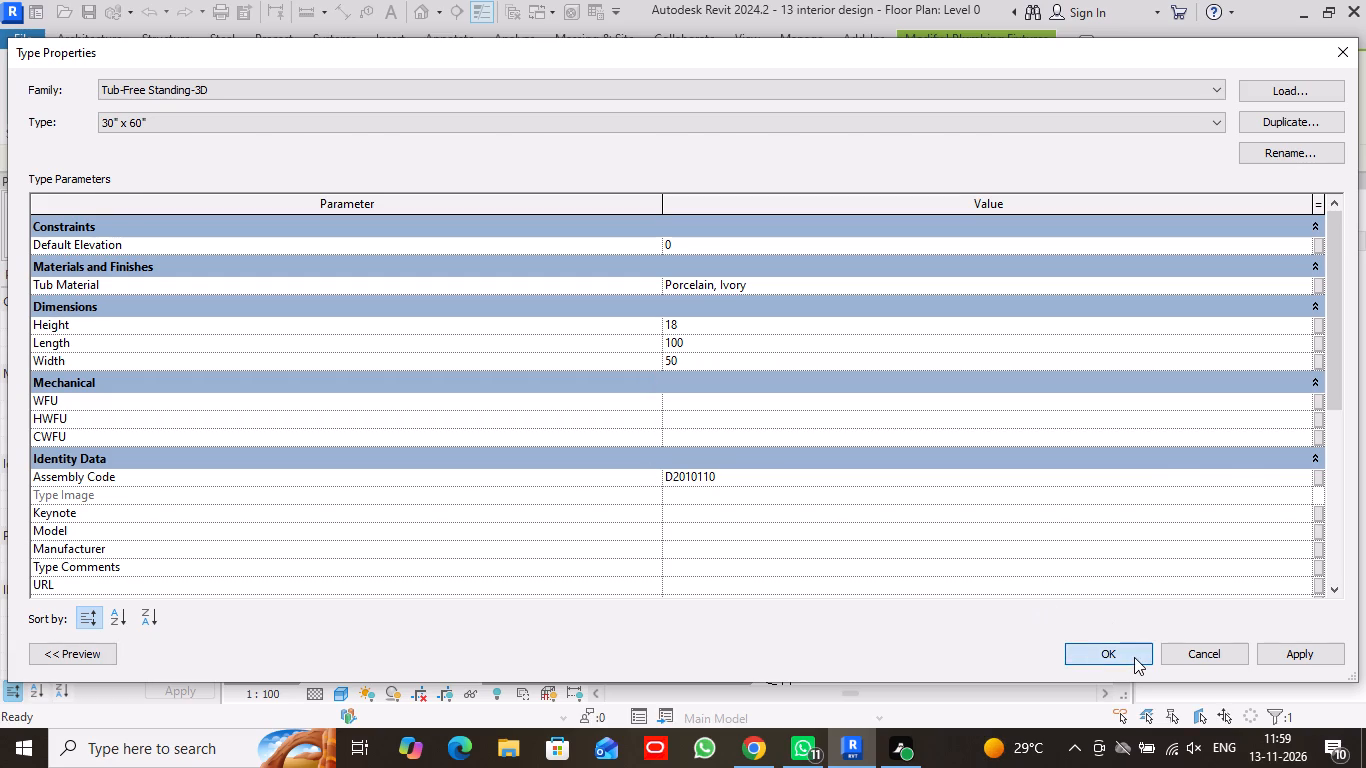
Set the bathroom tub type's length to 150 and width to 60.
scroll(1096, 446, "down", 2)
middle_click_drag(992, 389, 963, 408)
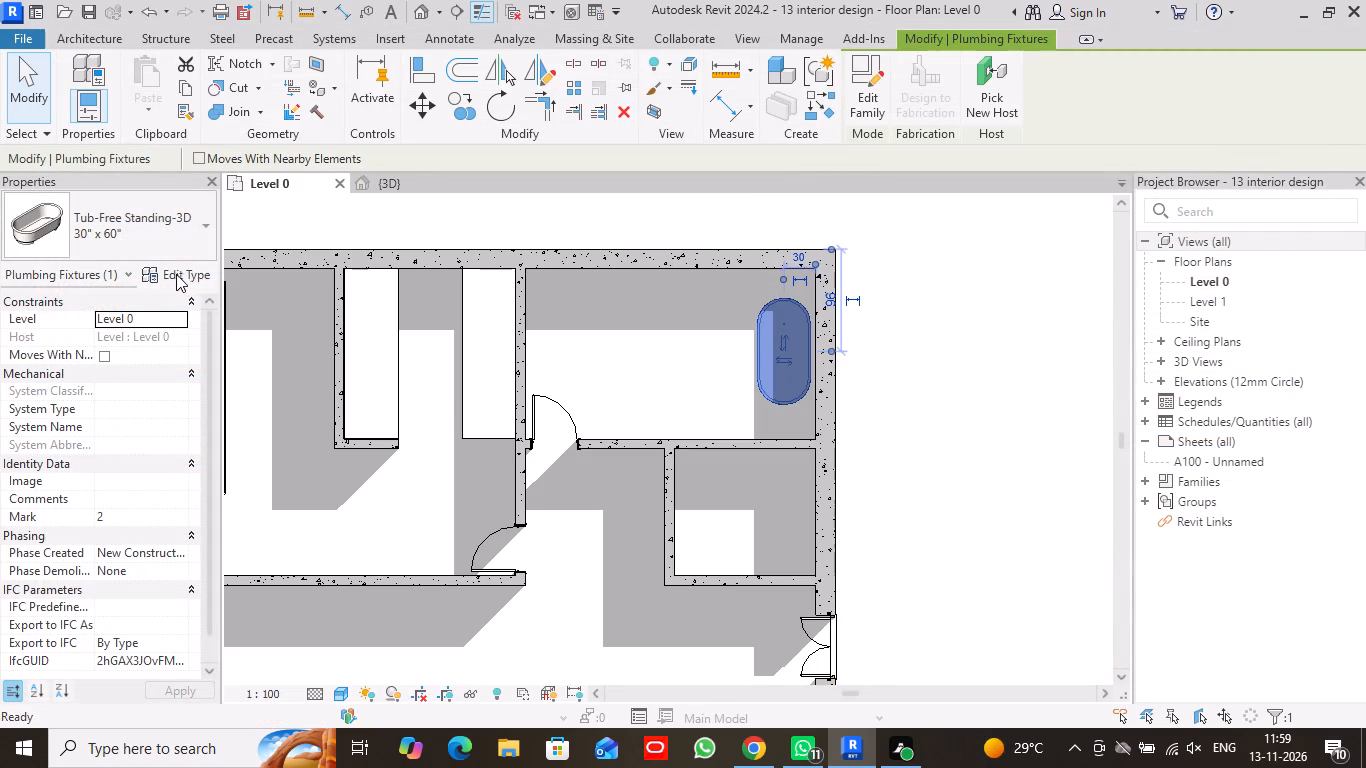
left_click(177, 274)
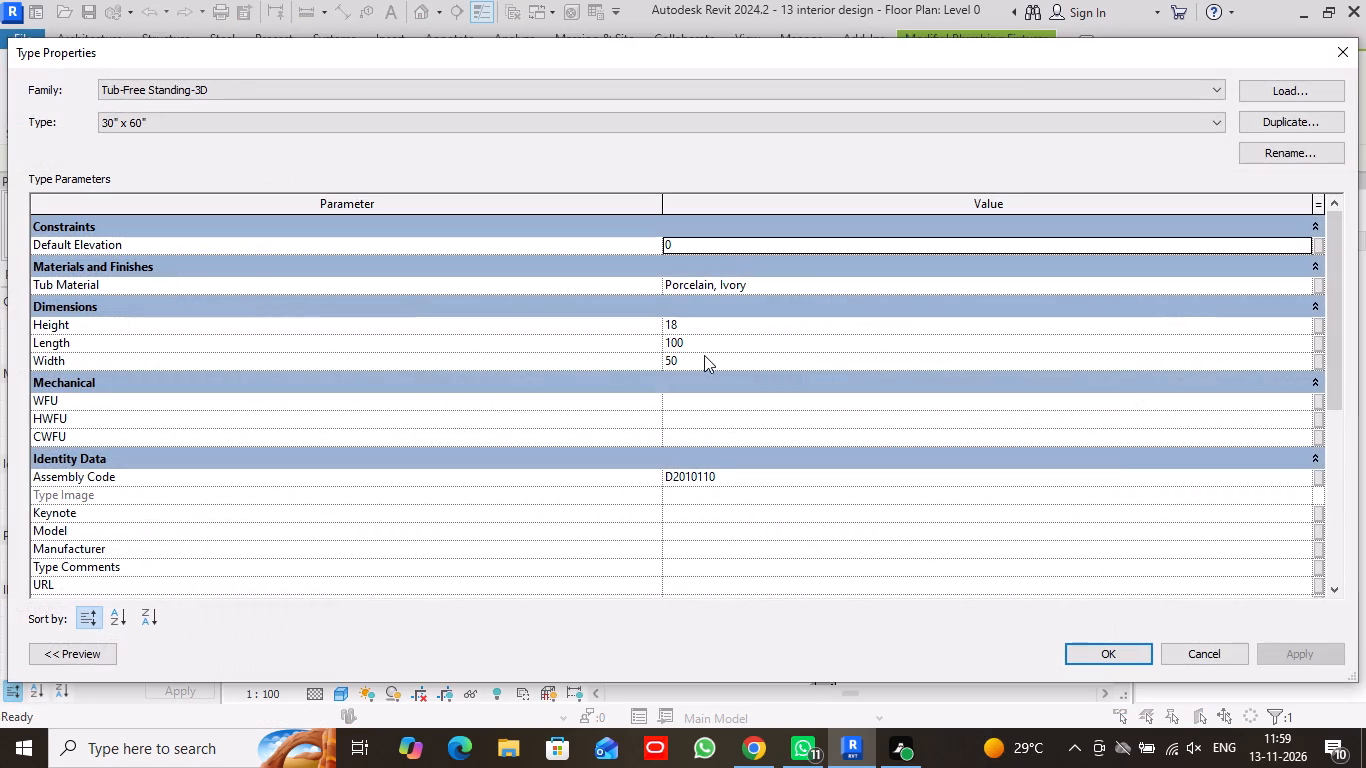
left_click(689, 340)
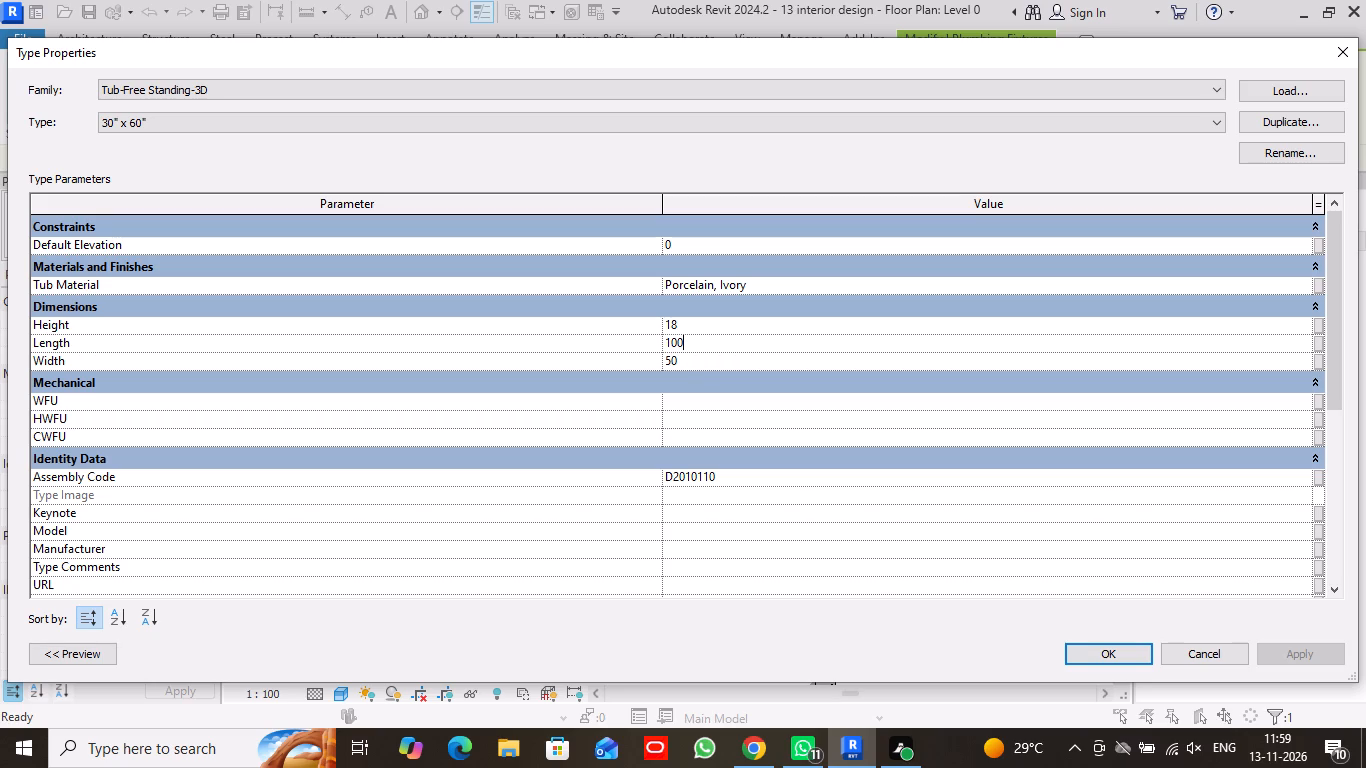
left_click_drag(689, 340, 628, 342)
type("150")
key("Return")
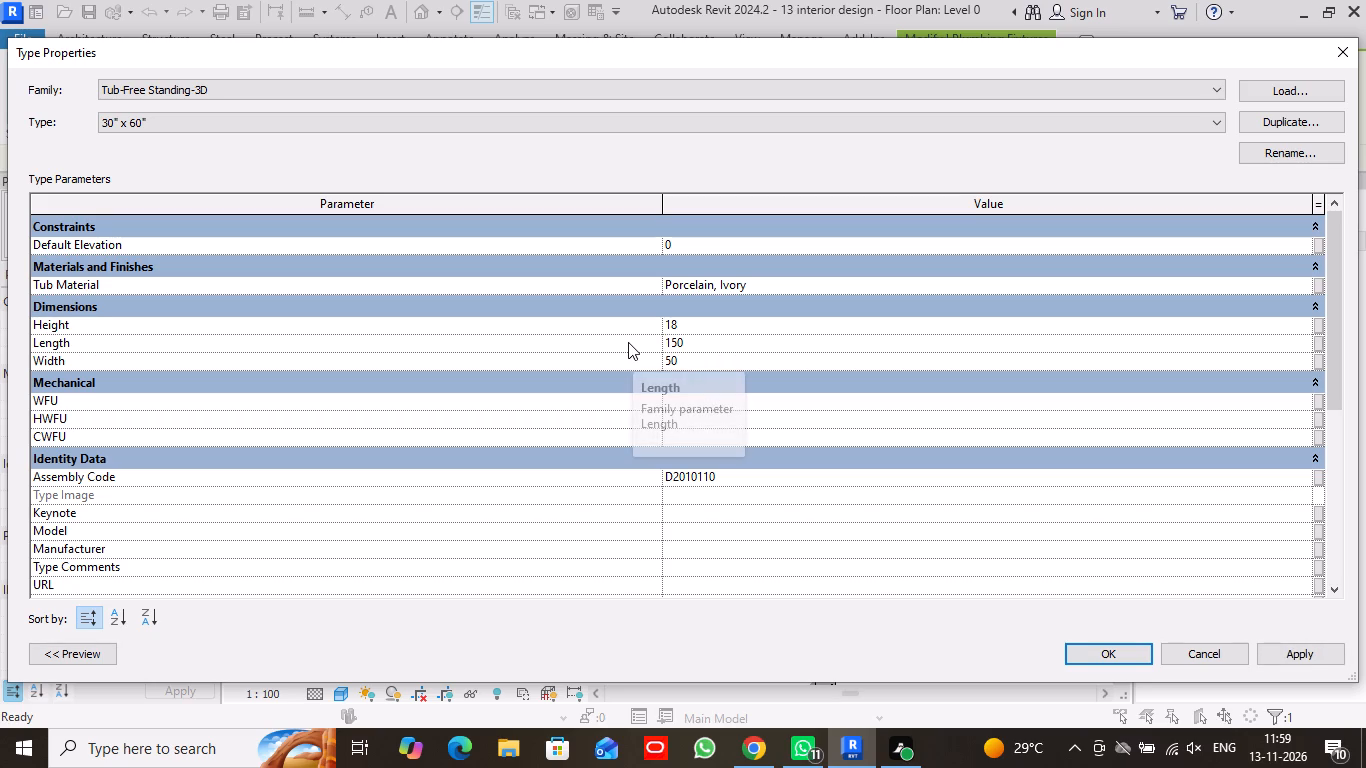
left_click(683, 358)
left_click_drag(683, 358, 650, 362)
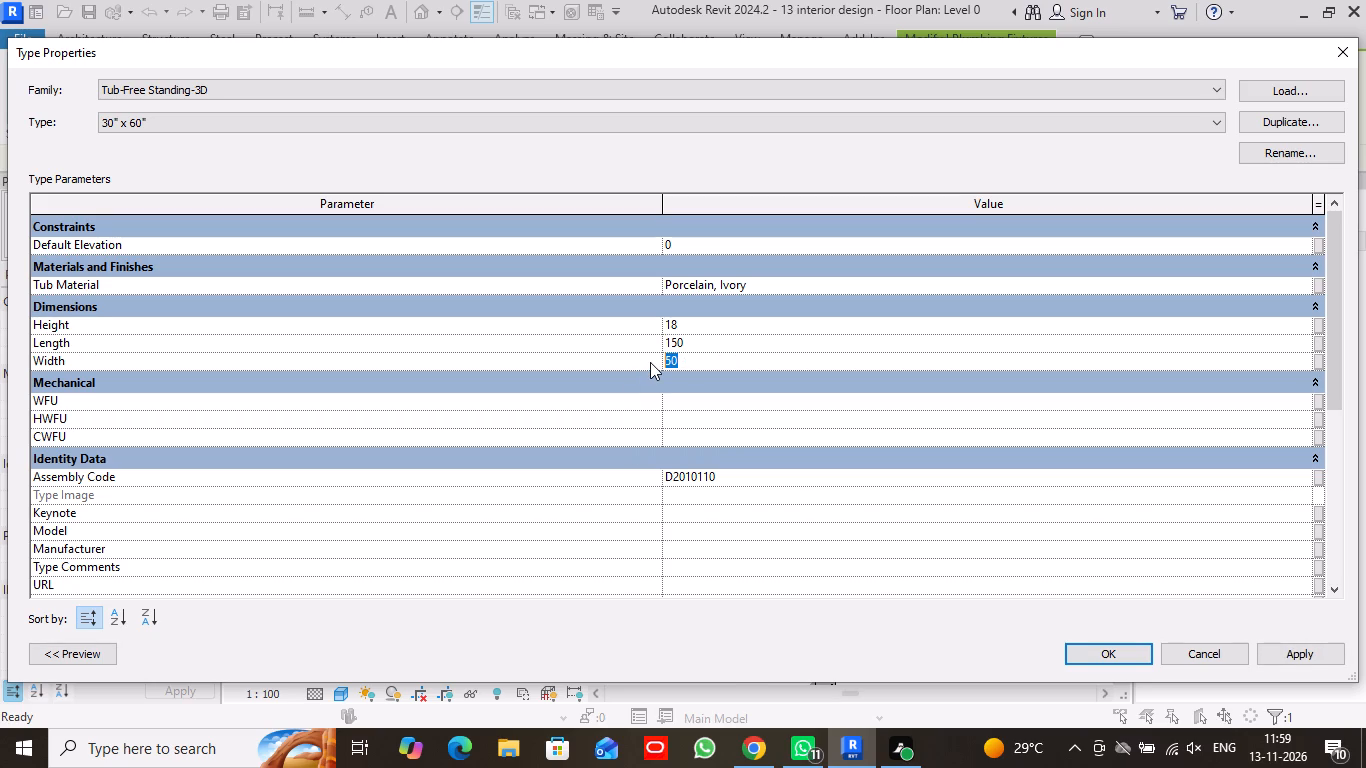
type("60")
key("Return")
left_click(1084, 651)
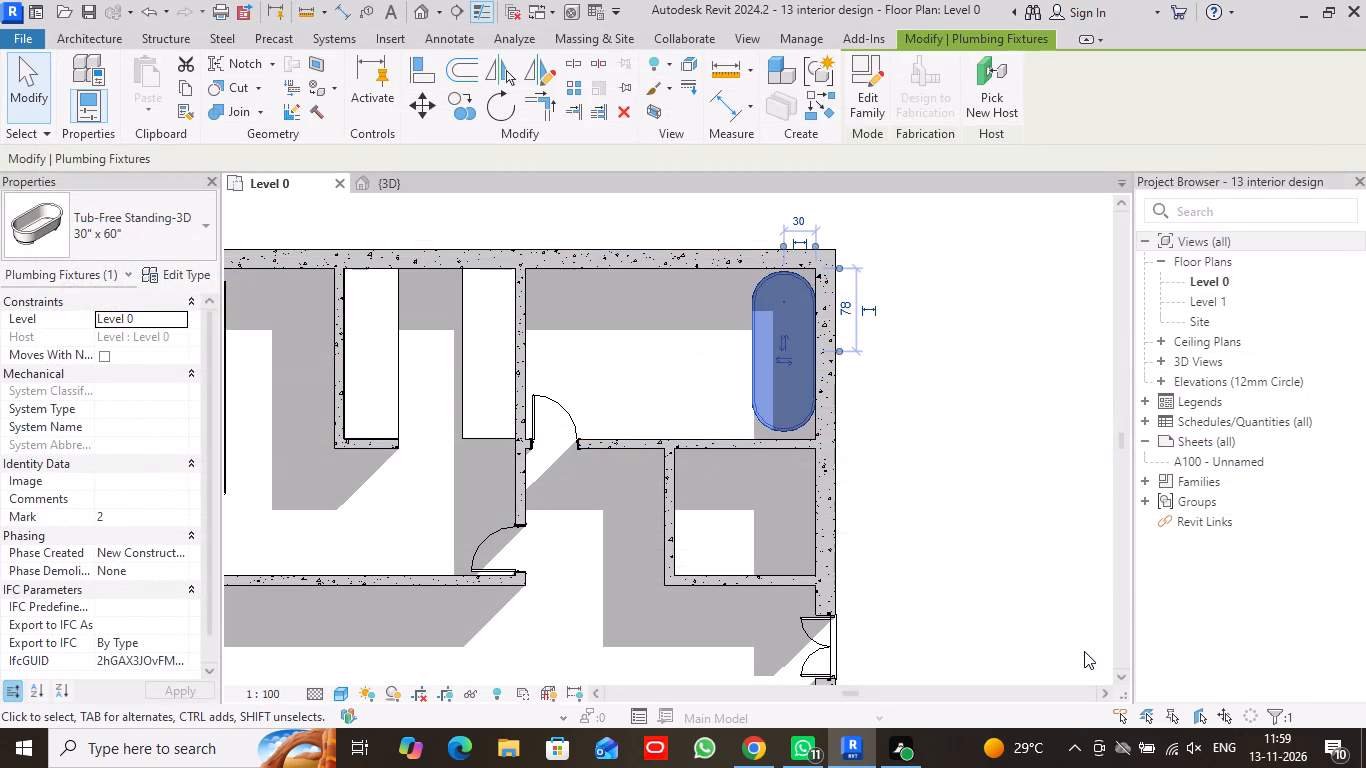
scroll(1071, 565, "down", 1)
left_click(29, 92)
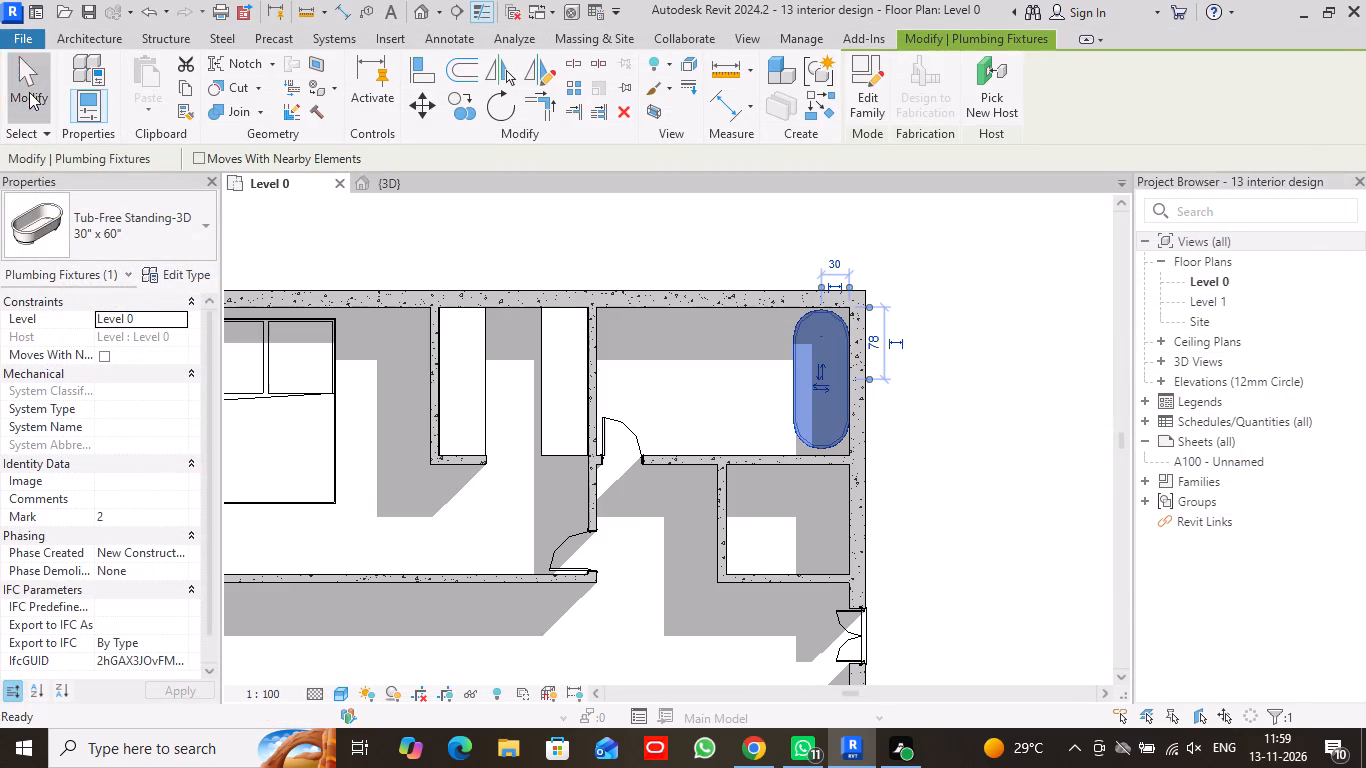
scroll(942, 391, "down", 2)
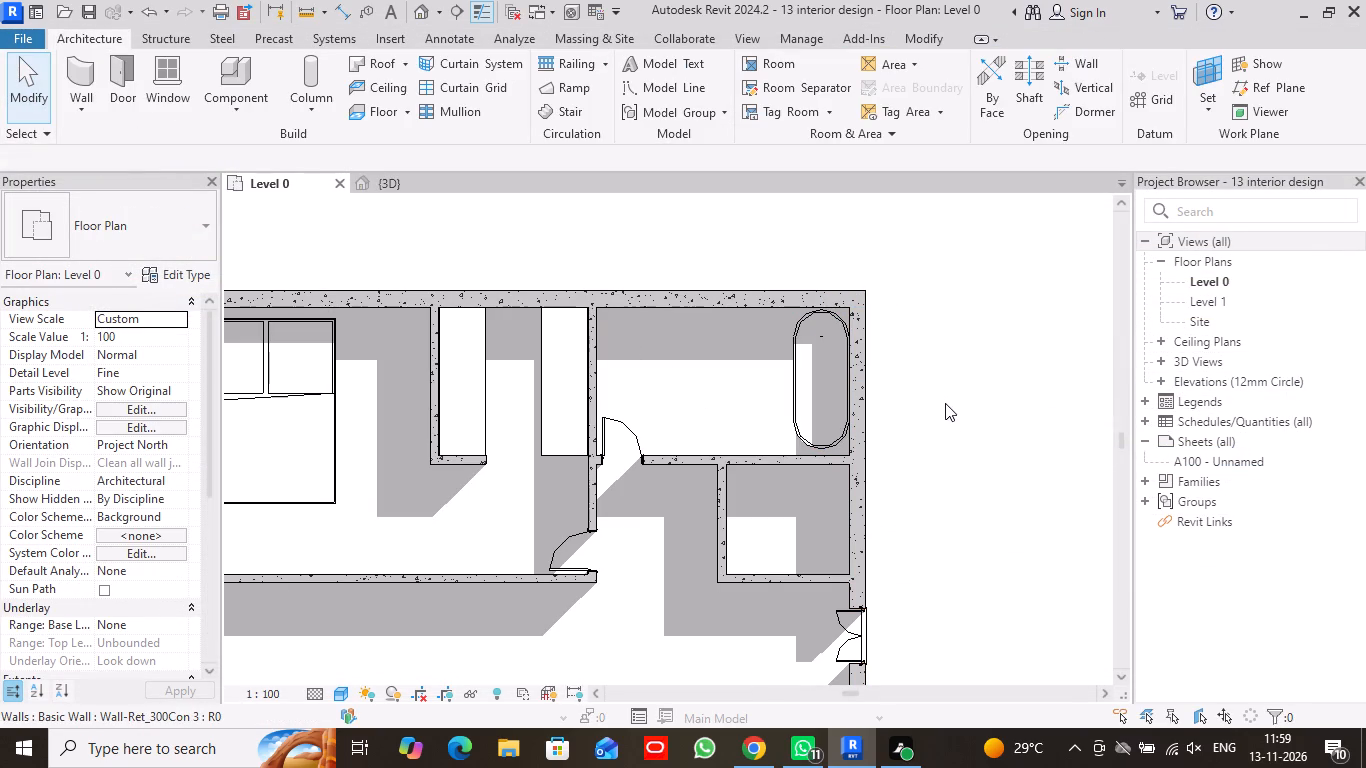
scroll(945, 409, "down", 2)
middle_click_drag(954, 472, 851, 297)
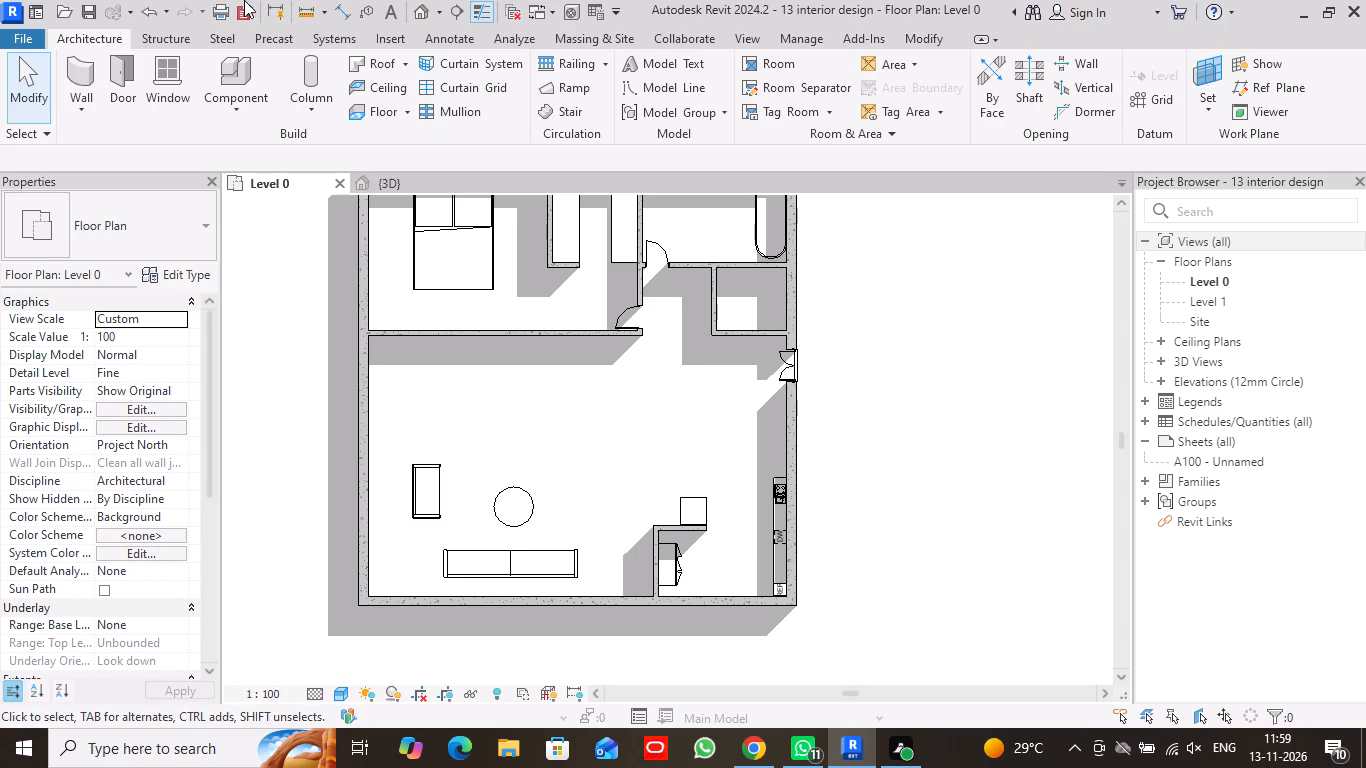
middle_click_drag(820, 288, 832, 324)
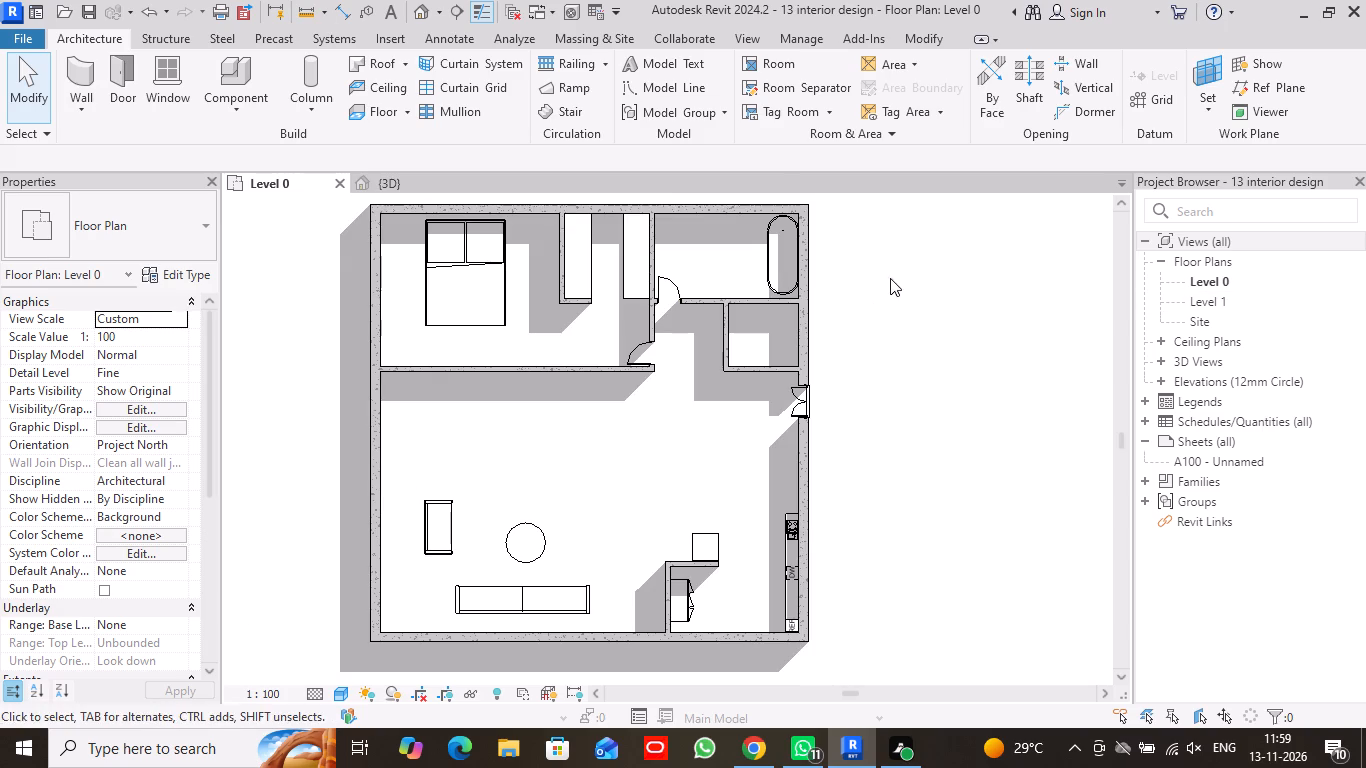
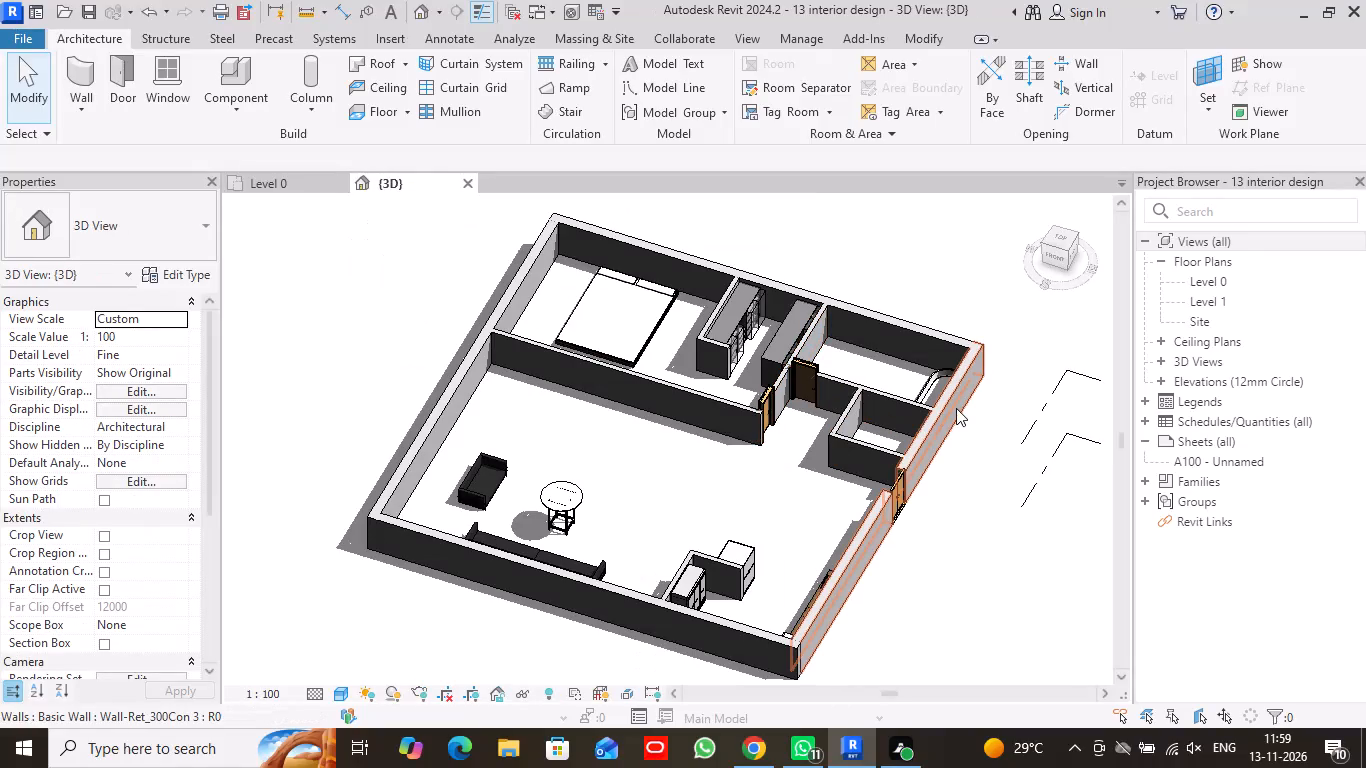
Examine the furnished floor in 3D from several sides, including the living area, kitchen, interior doors and bathroom tub.
scroll(945, 541, "up", 3)
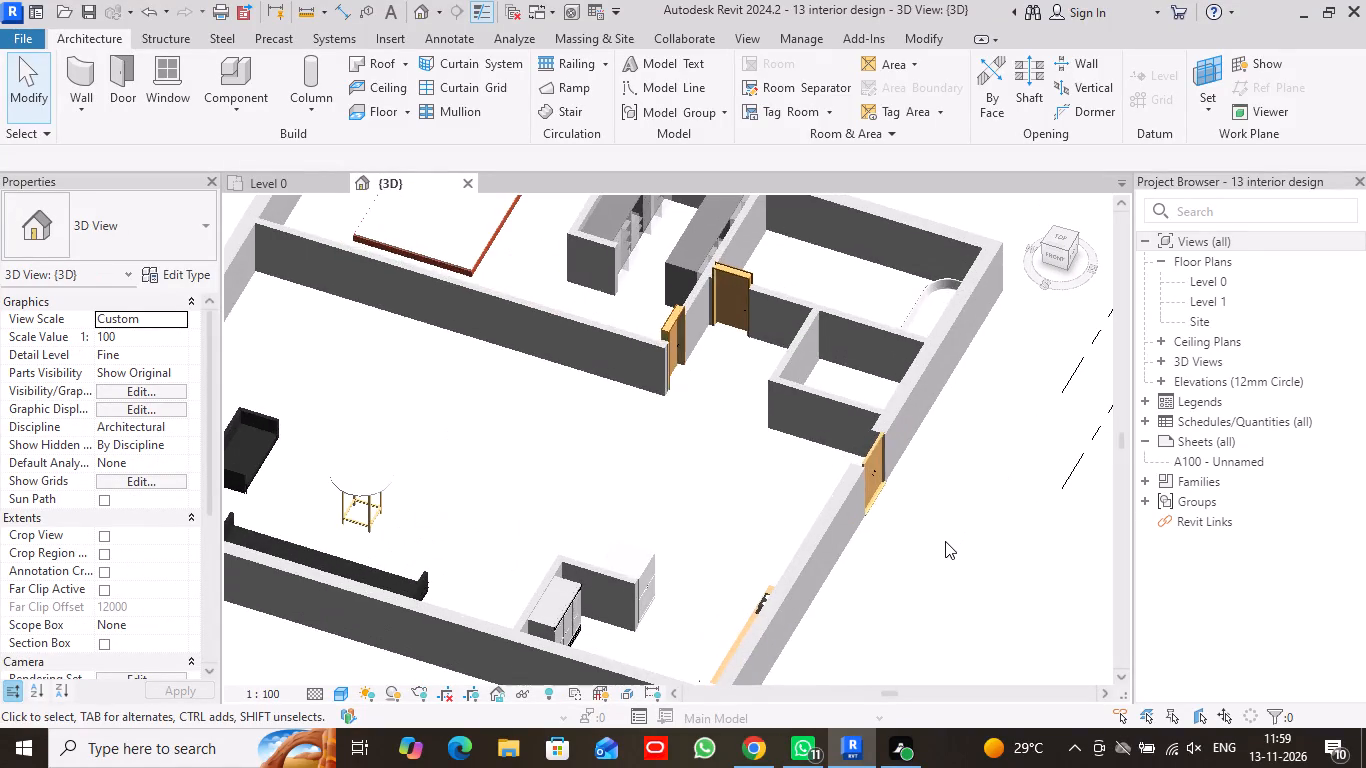
middle_click_drag(938, 514, 896, 468)
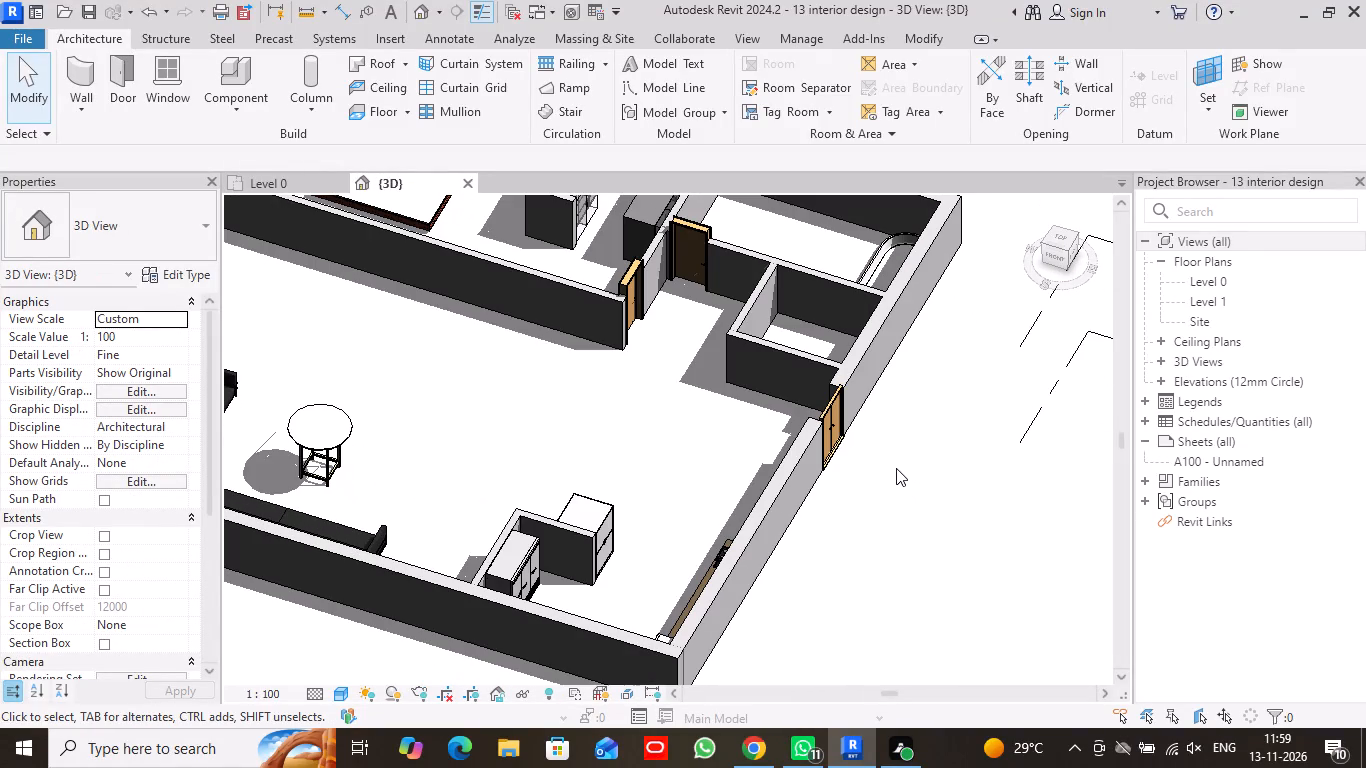
scroll(892, 466, "down", 1)
middle_click_drag(892, 466, 890, 511)
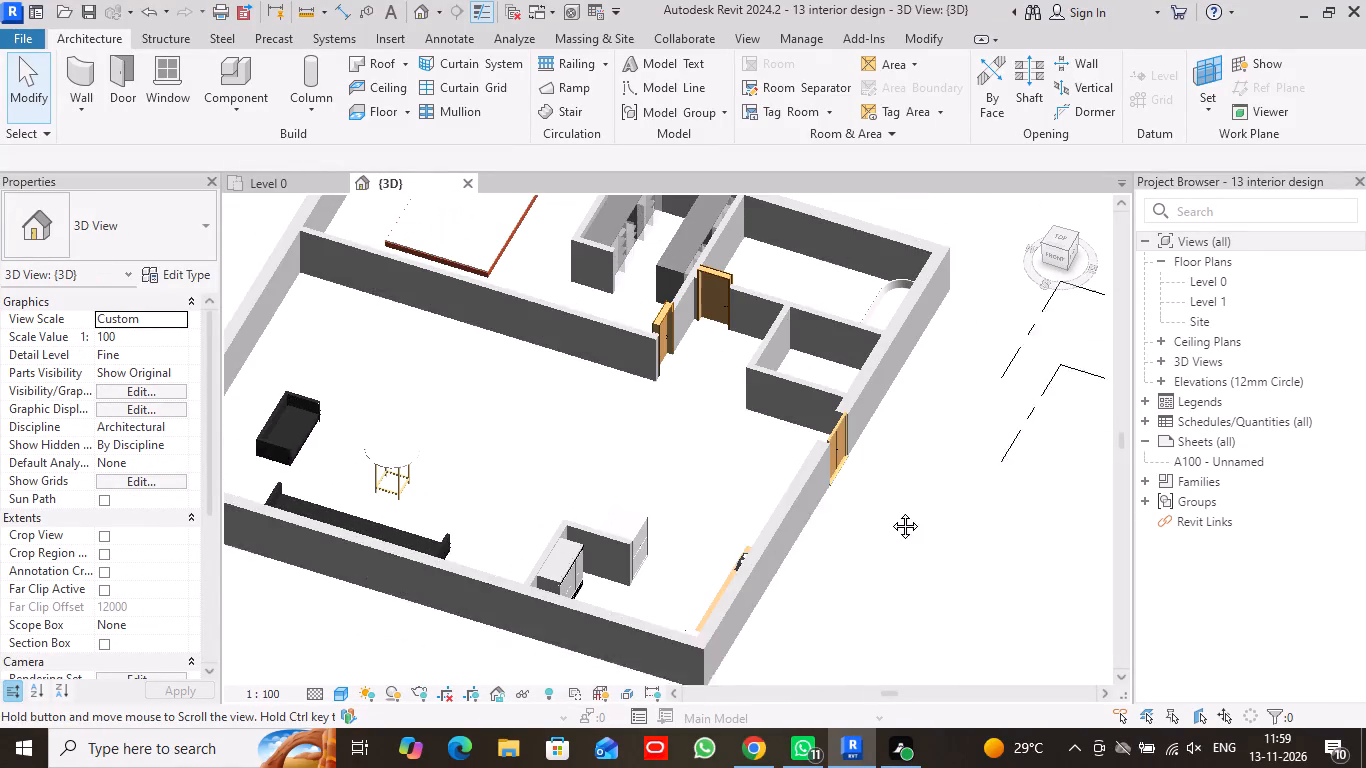
middle_click_drag(890, 511, 903, 535)
scroll(409, 557, "up", 2)
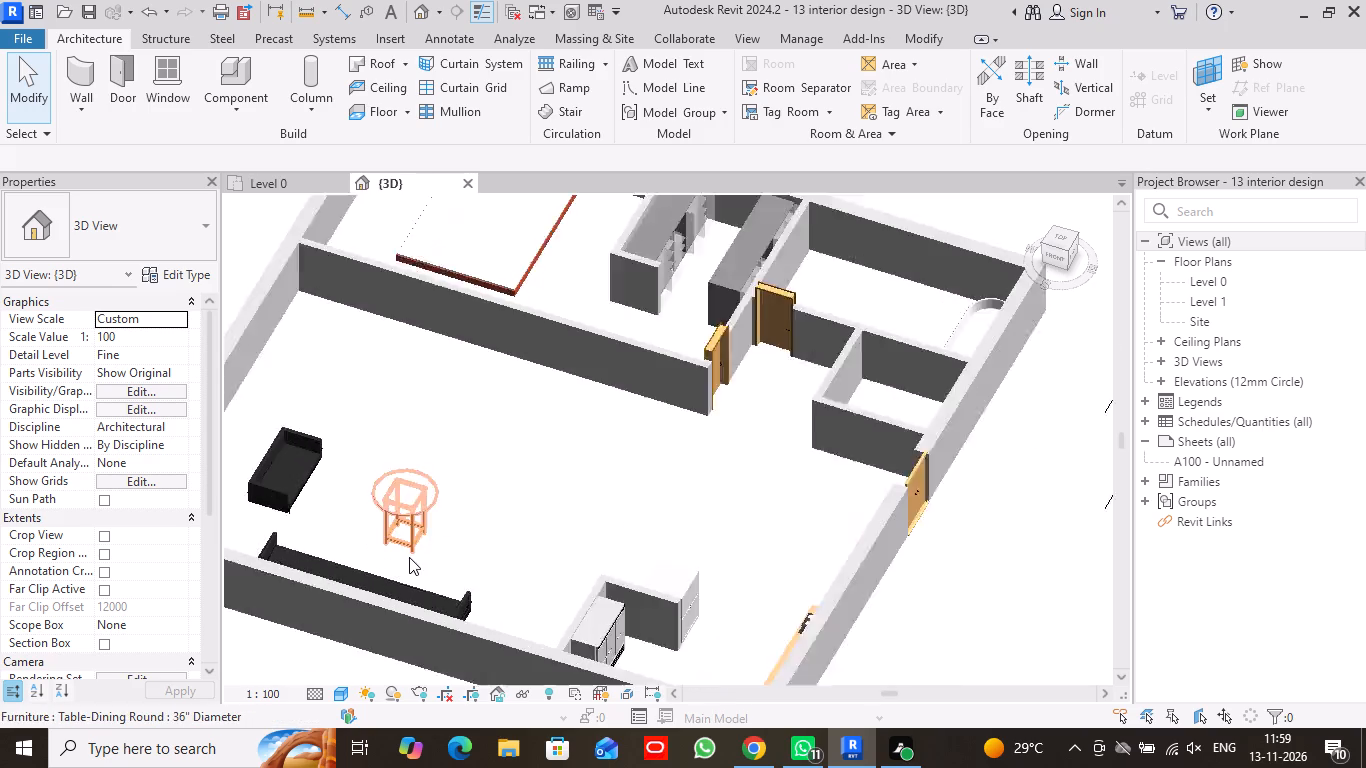
scroll(409, 557, "up", 6)
scroll(506, 529, "down", 7)
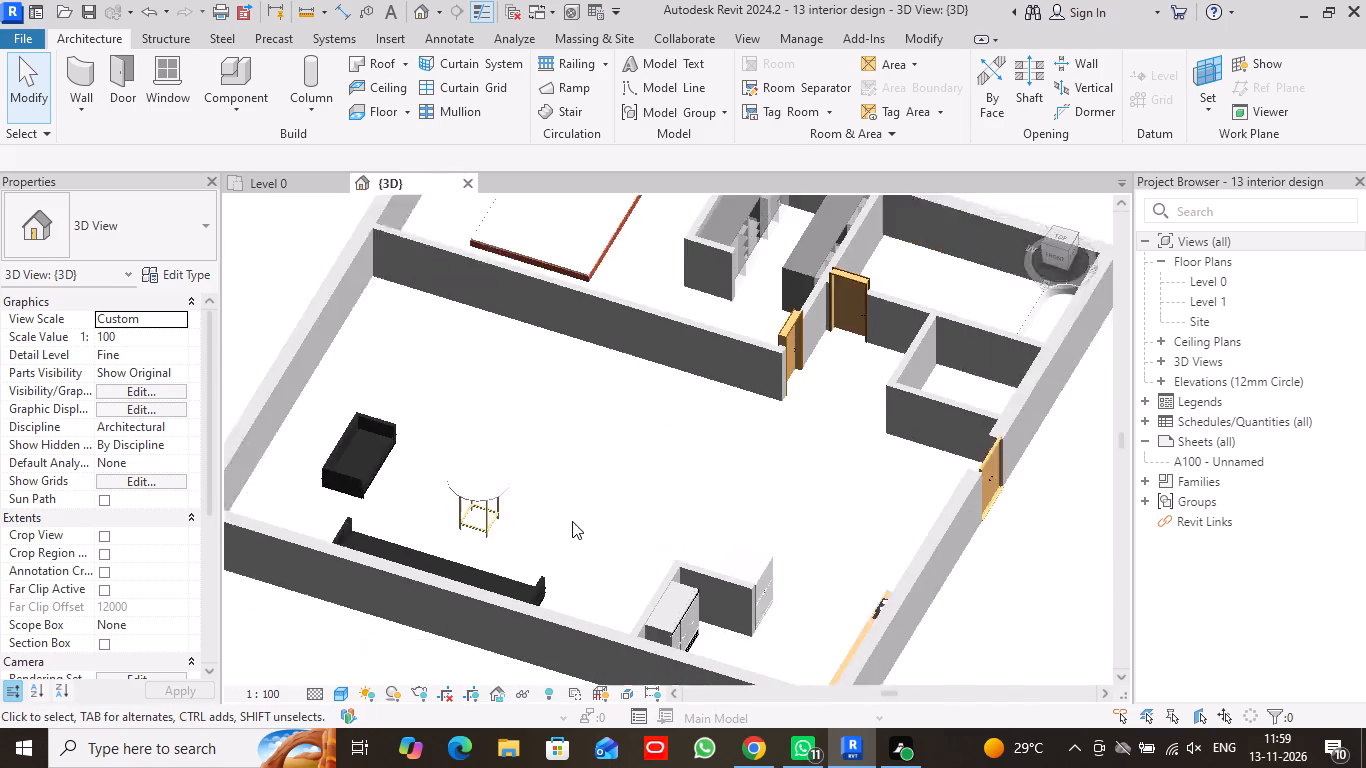
scroll(572, 521, "down", 1)
middle_click_drag(773, 445, 756, 455)
scroll(756, 455, "down", 1)
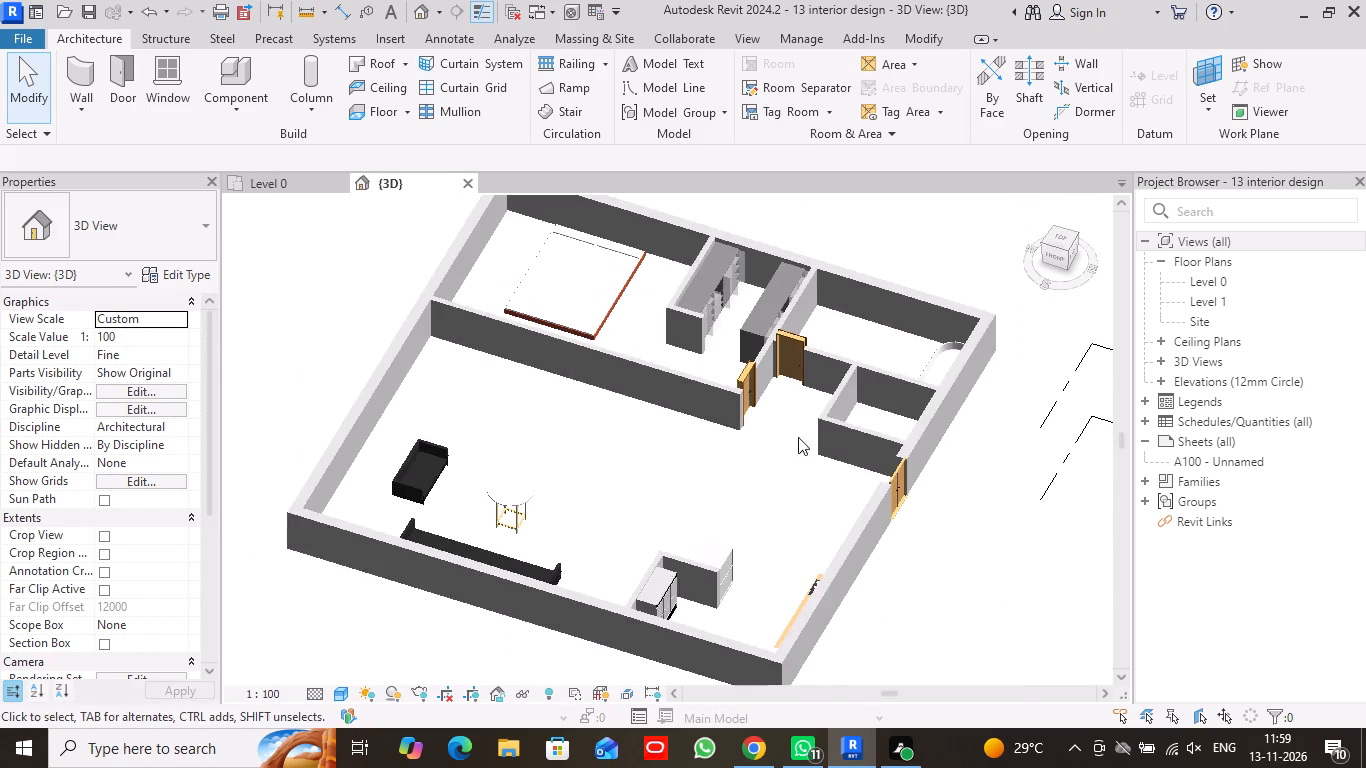
left_click_drag(1068, 250, 1054, 254)
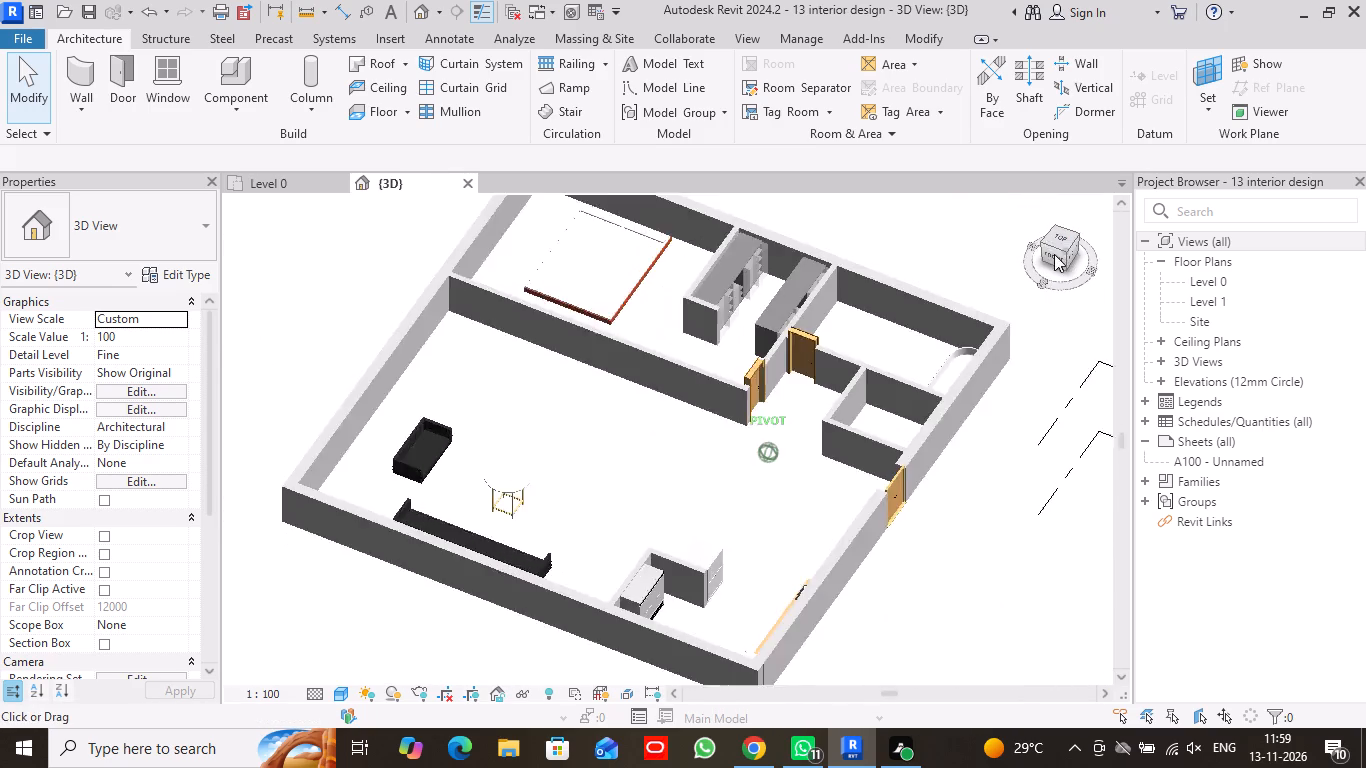
left_click_drag(1054, 254, 796, 320)
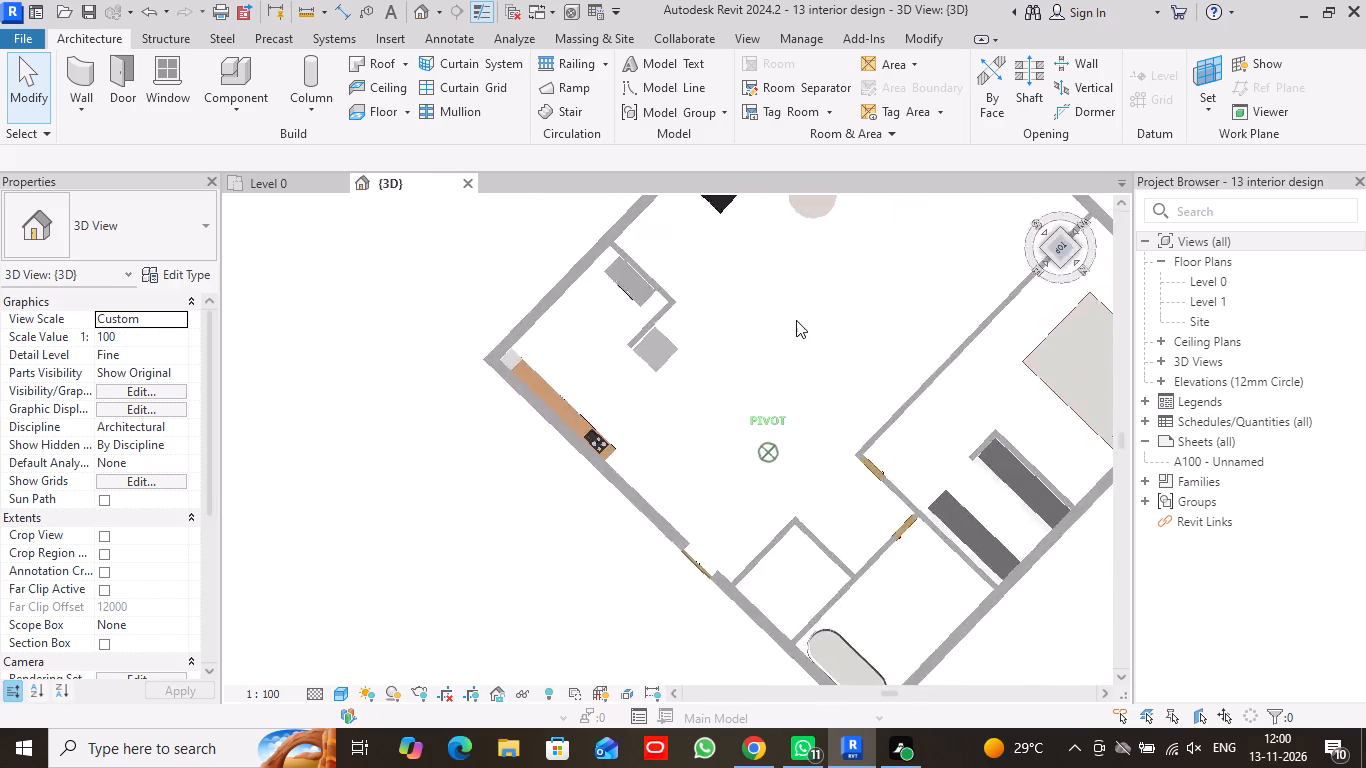
left_click_drag(796, 320, 630, 226)
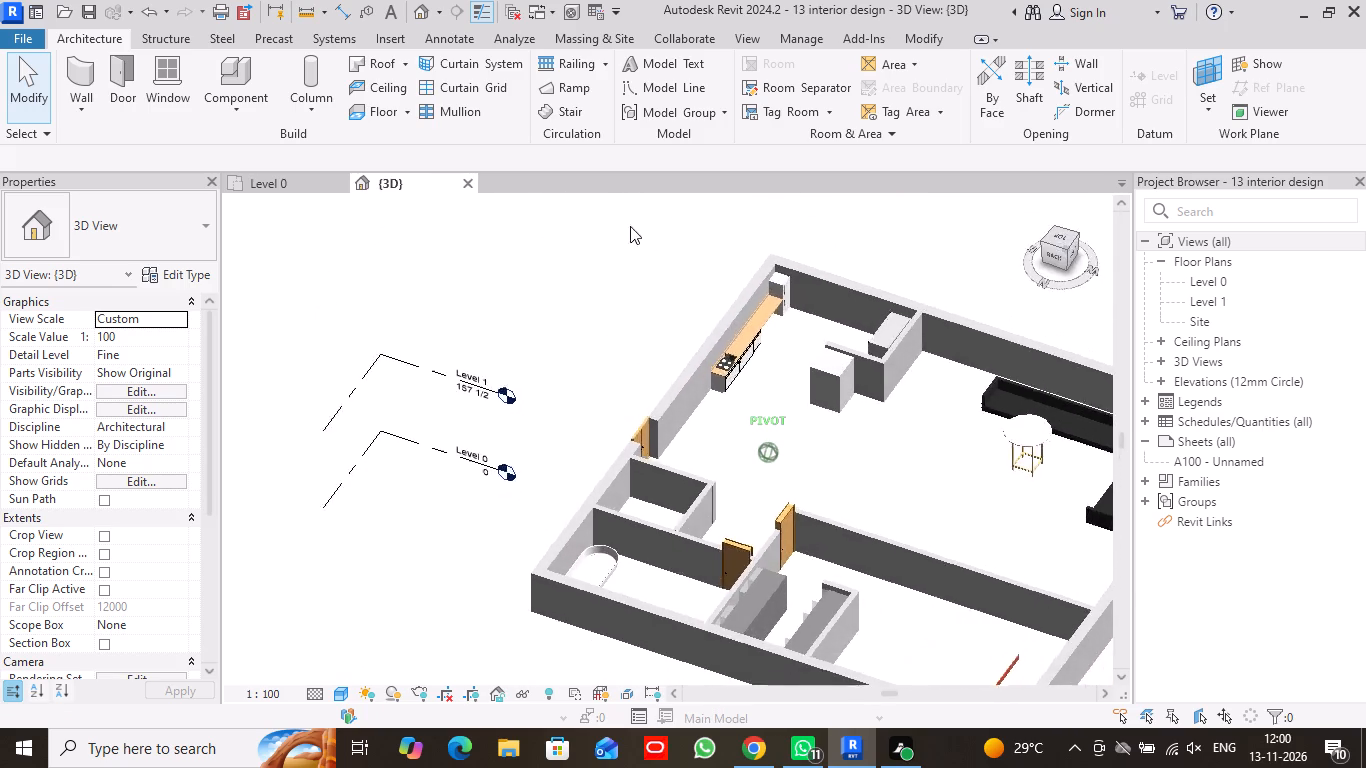
left_click_drag(630, 226, 977, 392)
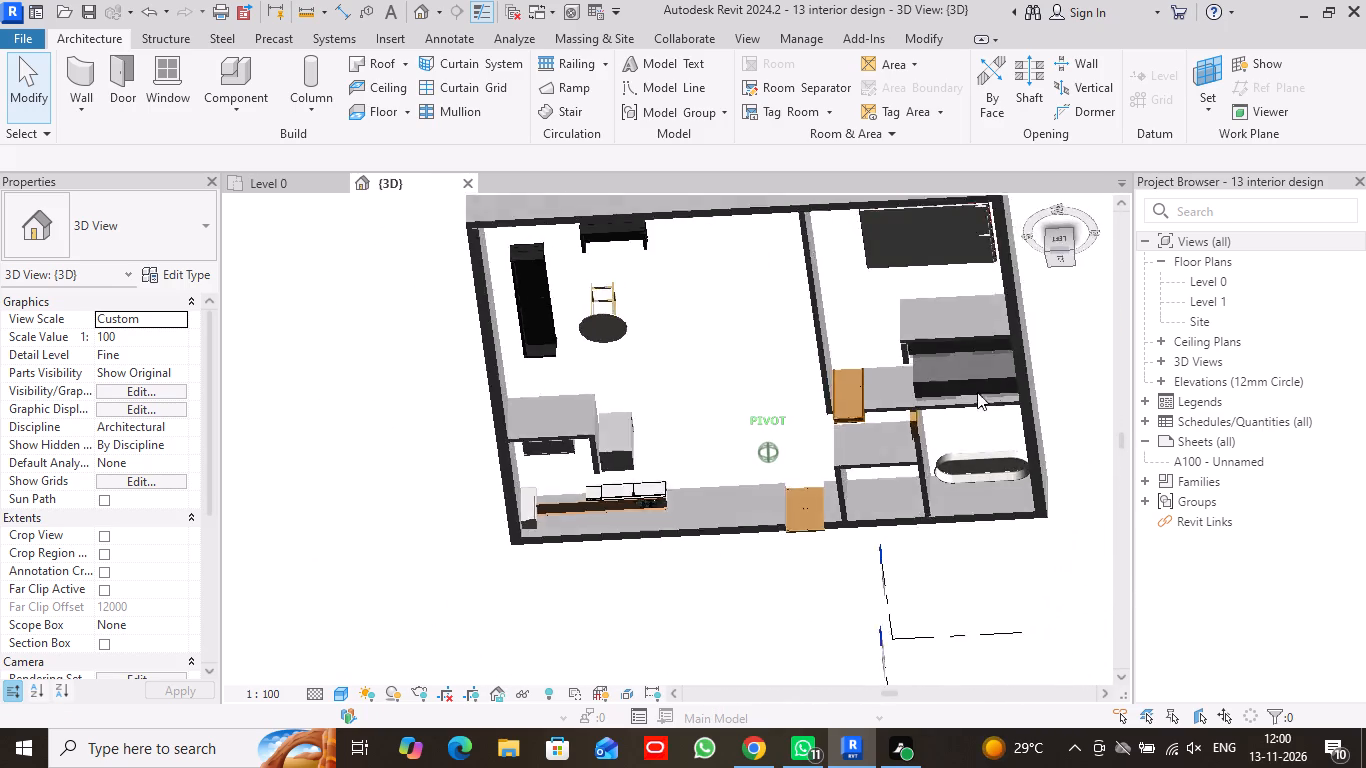
left_click_drag(977, 392, 1056, 298)
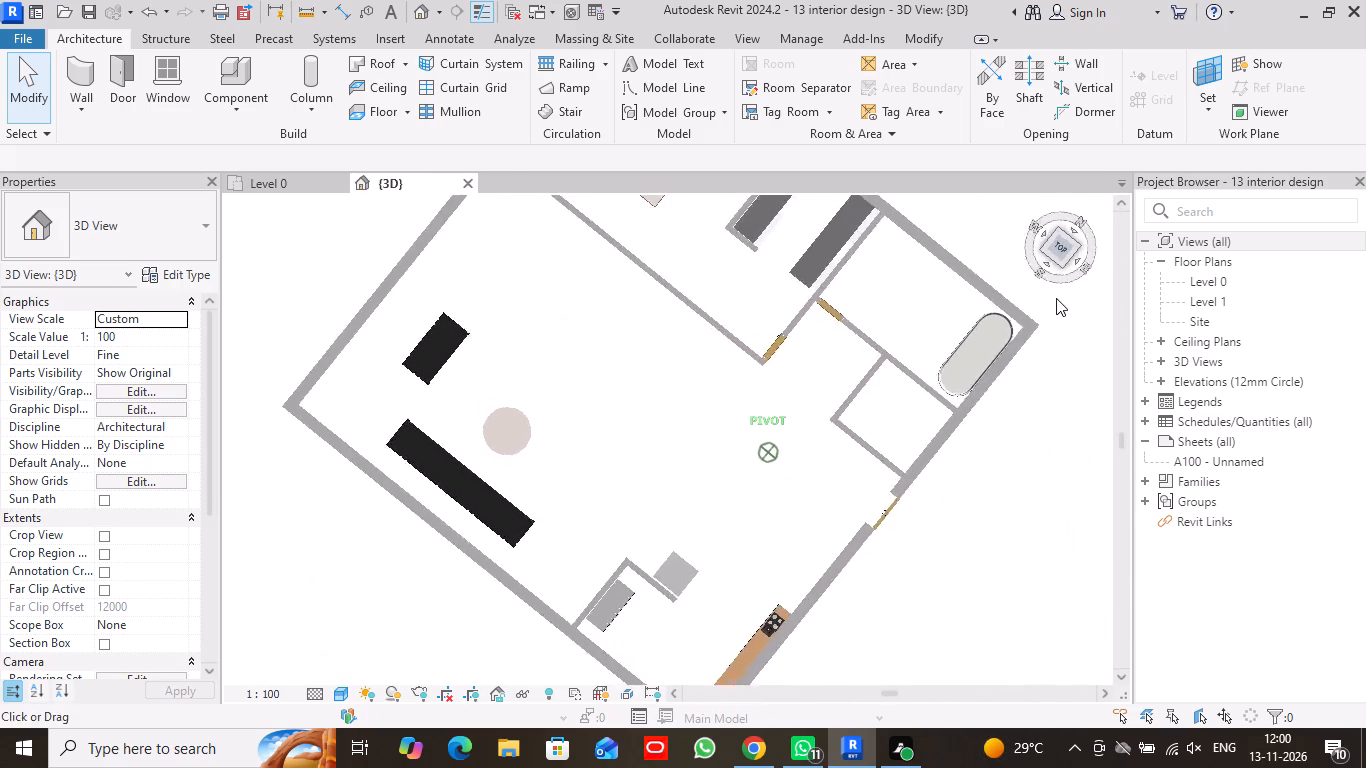
left_click_drag(1056, 298, 1016, 238)
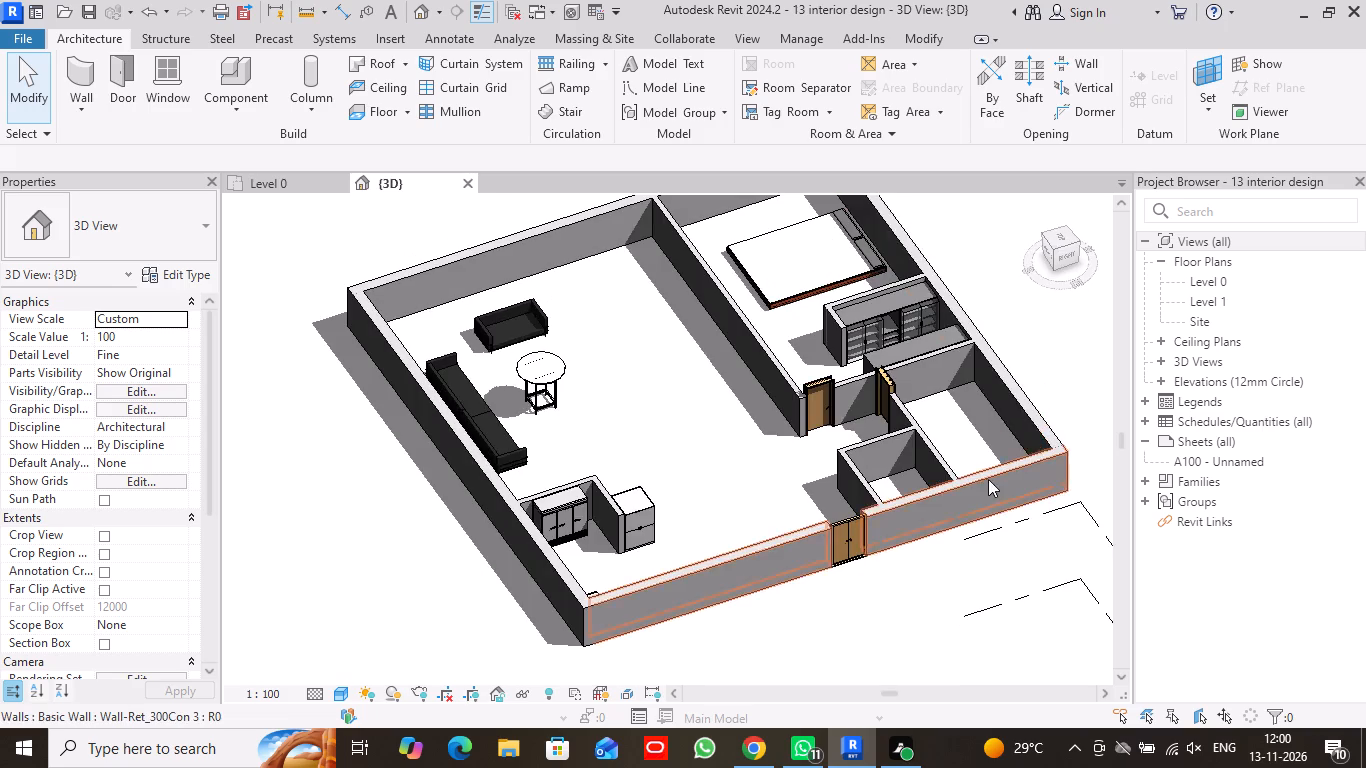
scroll(986, 478, "up", 9)
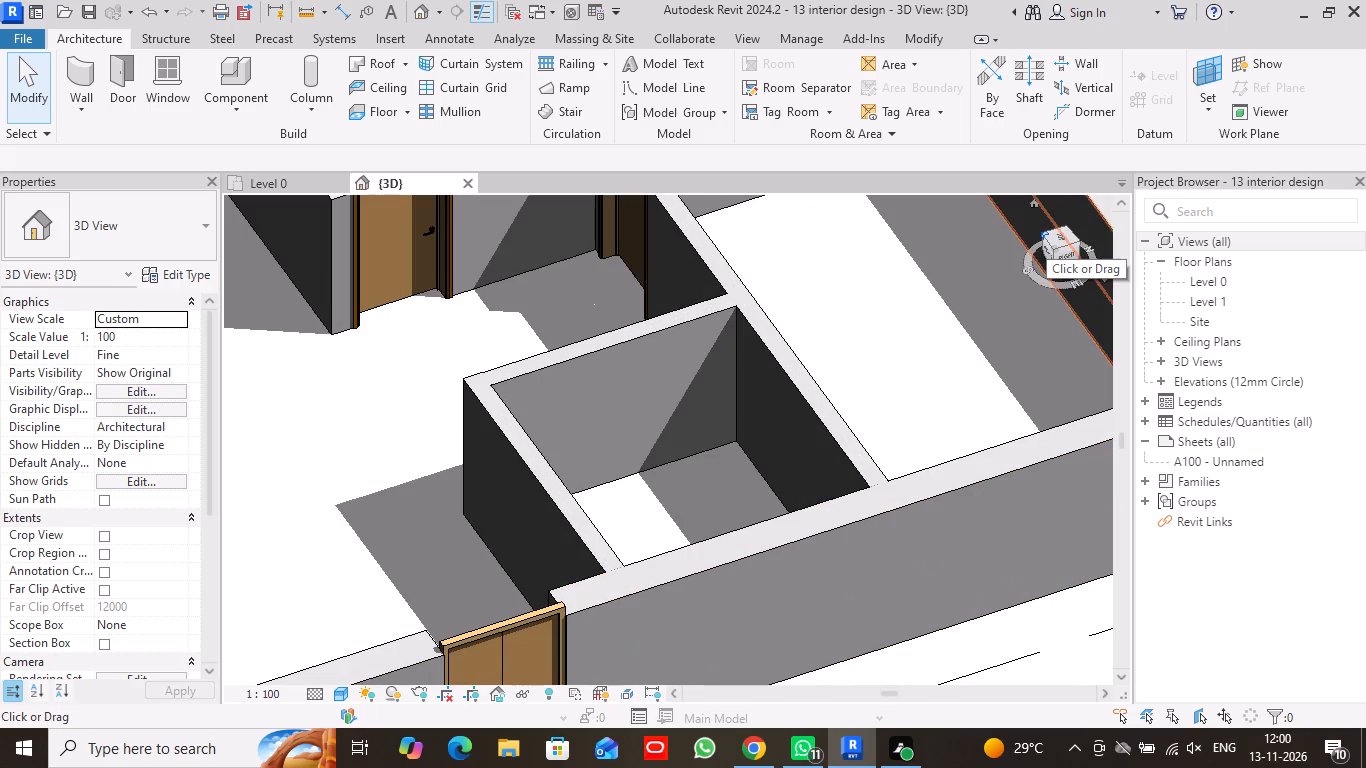
left_click_drag(1046, 233, 242, 272)
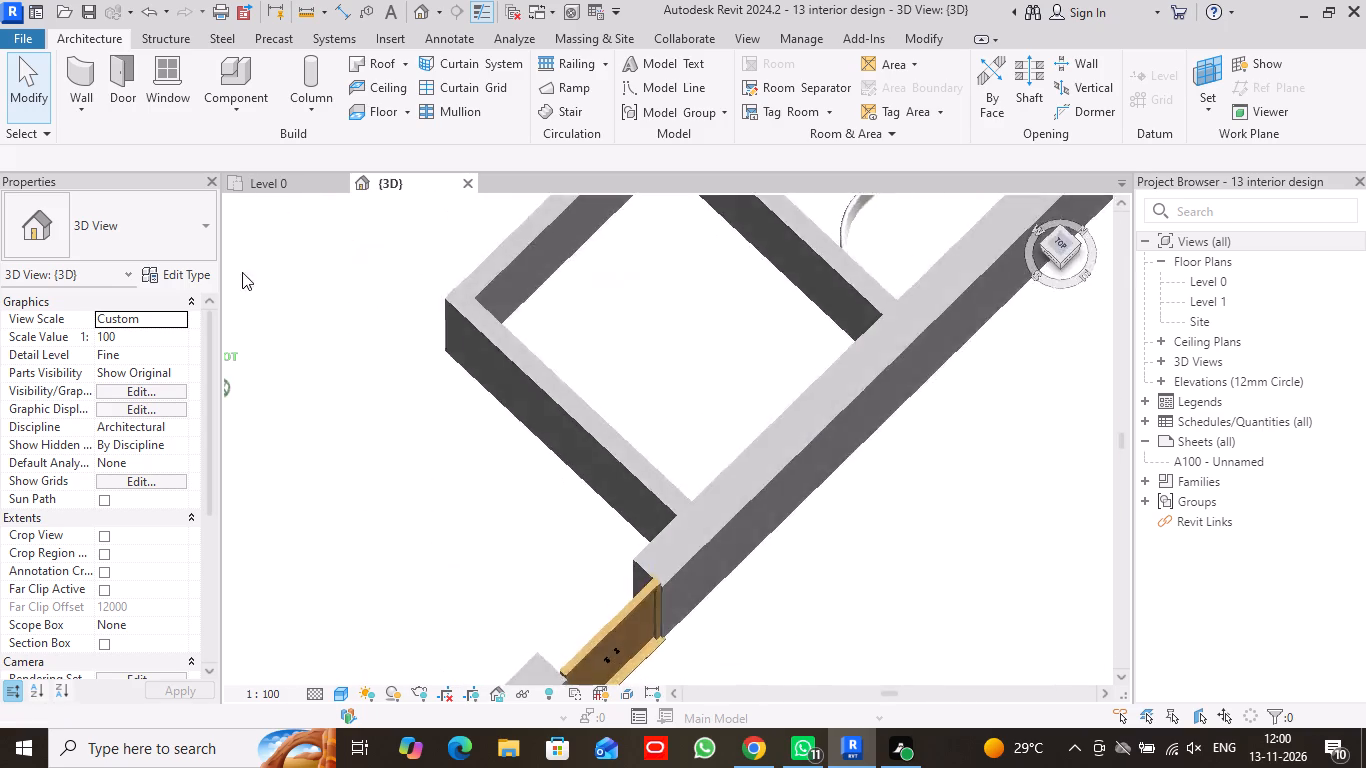
left_click_drag(242, 272, 359, 226)
middle_click_drag(305, 375, 366, 402)
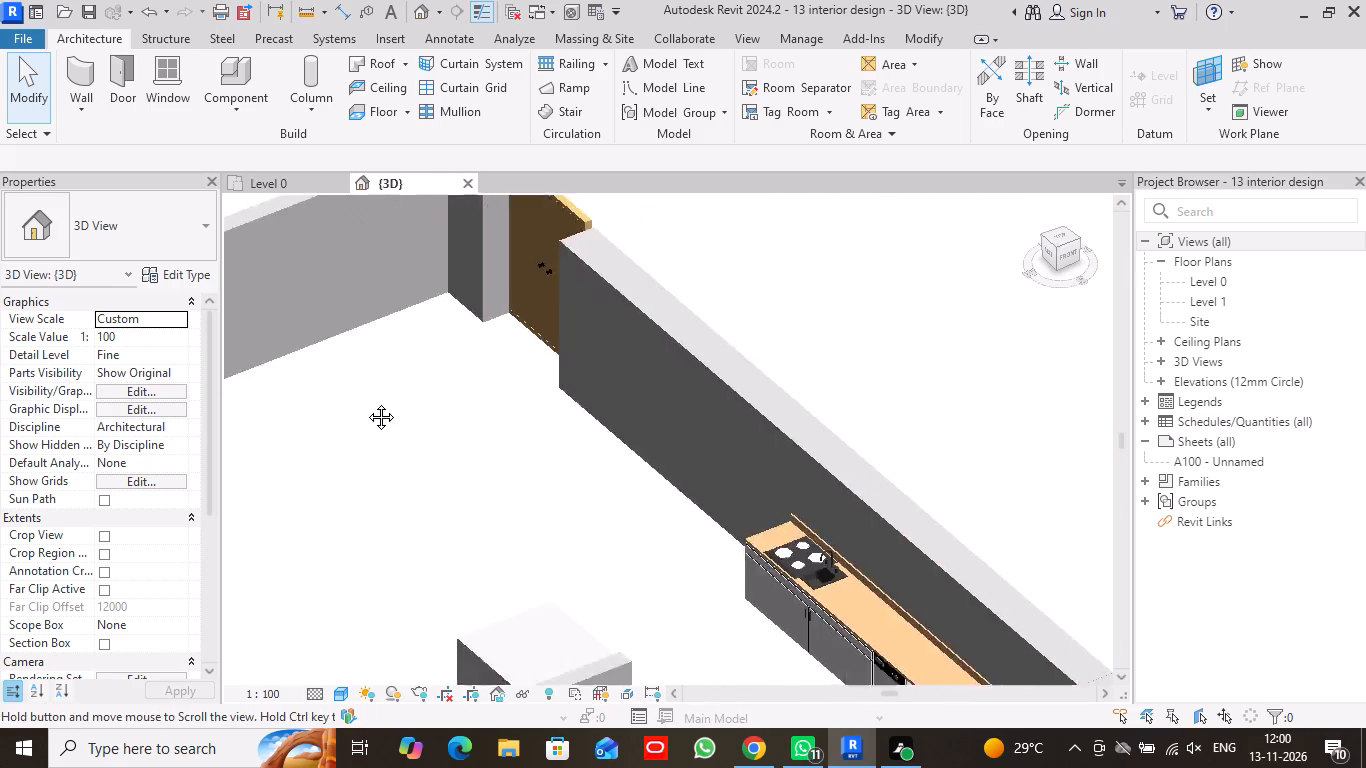
middle_click_drag(366, 402, 728, 635)
scroll(422, 341, "up", 2)
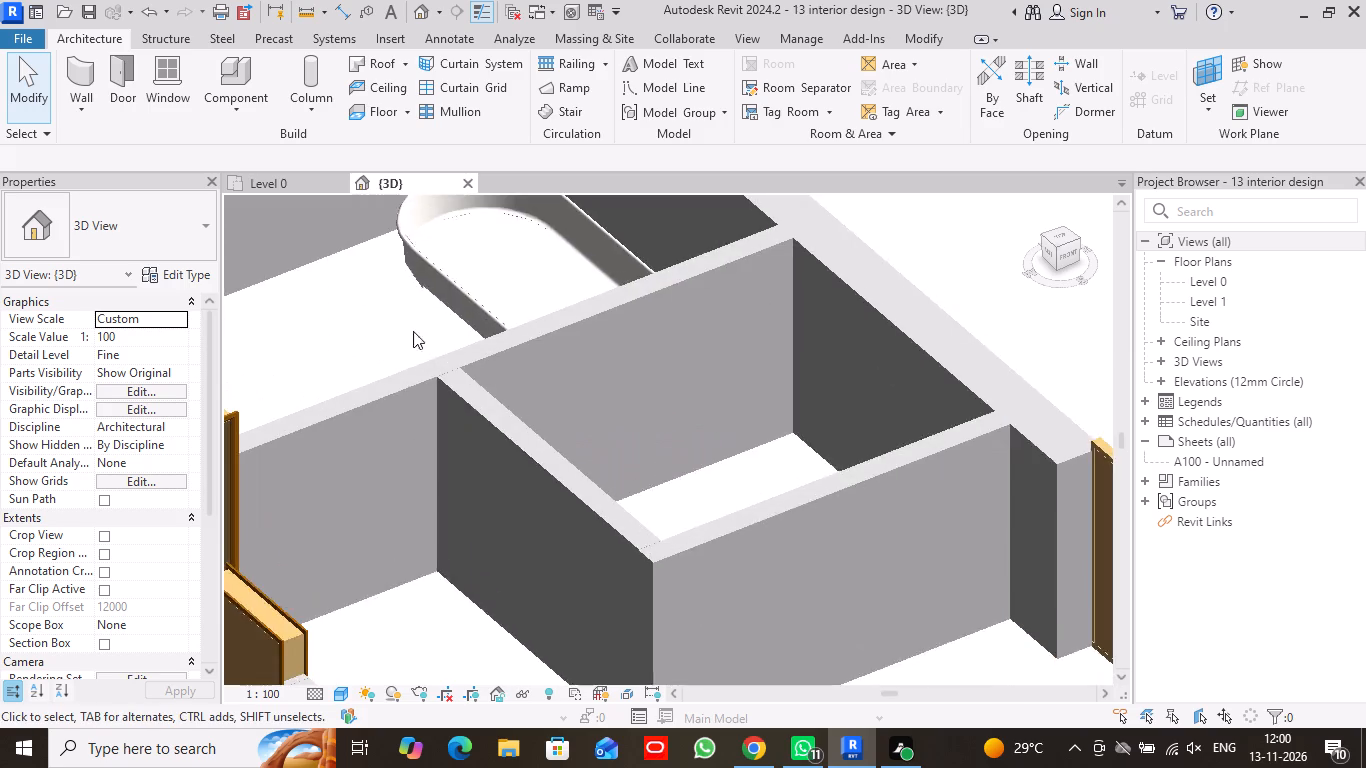
scroll(391, 310, "down", 2)
middle_click_drag(390, 309, 491, 292)
scroll(447, 490, "down", 2)
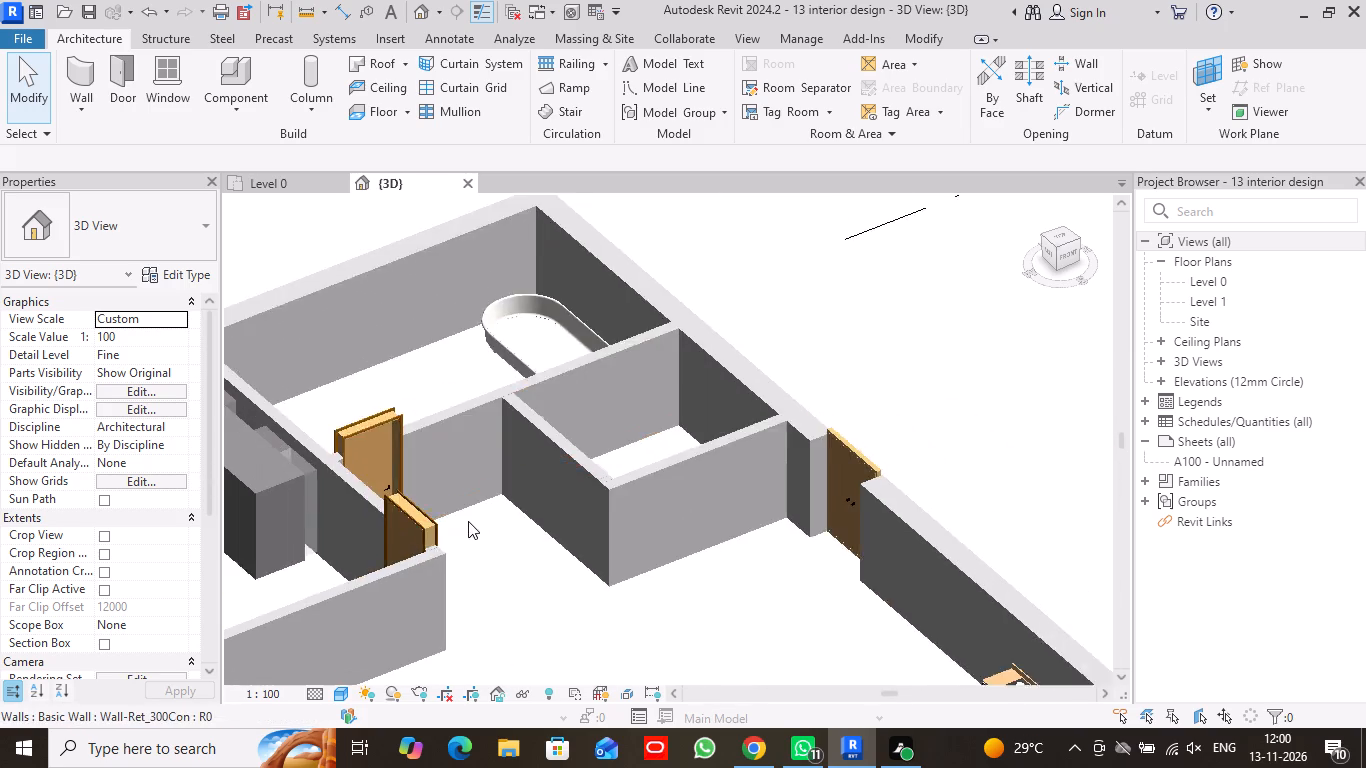
scroll(468, 521, "down", 3)
Load the Sink Vanity-Round family and place a 19" x 19" sink on Level 0 near the bathroom's outer wall opposite the door.
left_click(269, 190)
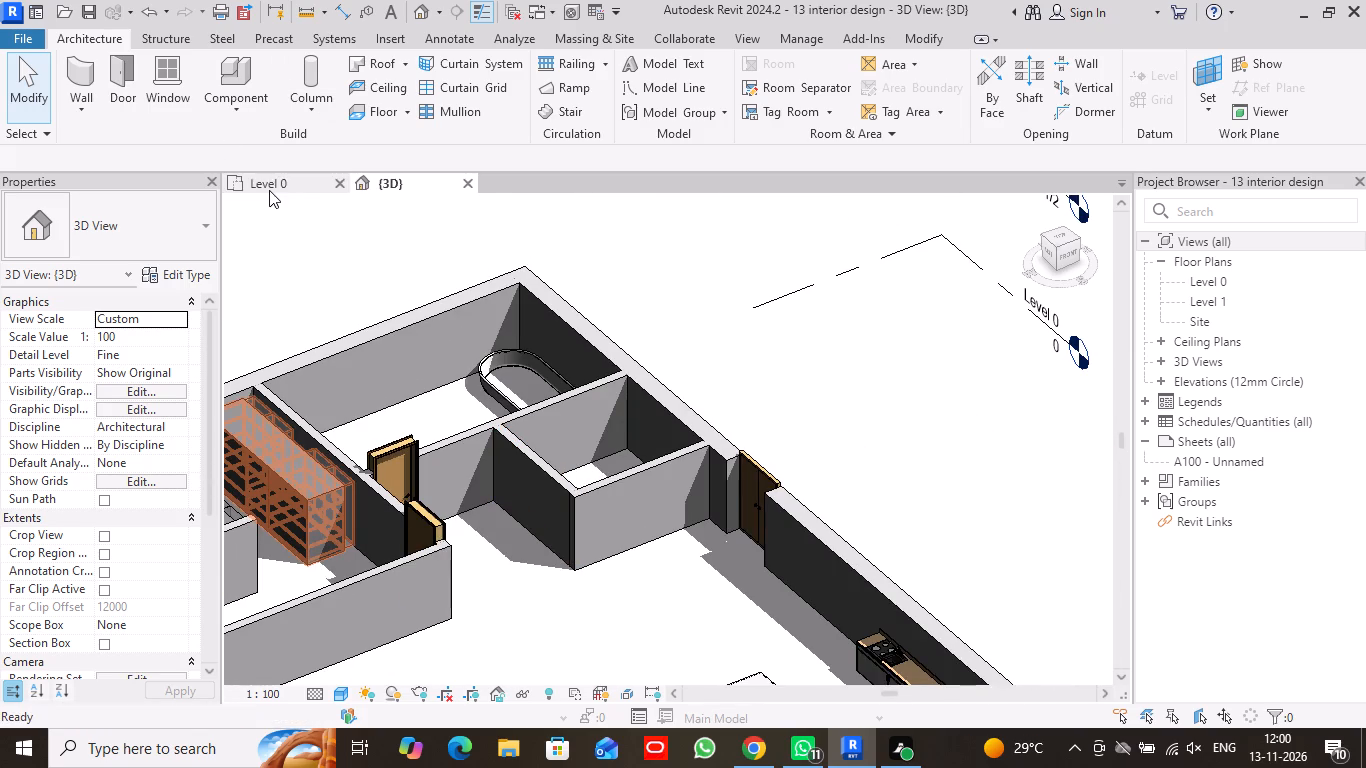
left_click(231, 101)
left_click(286, 132)
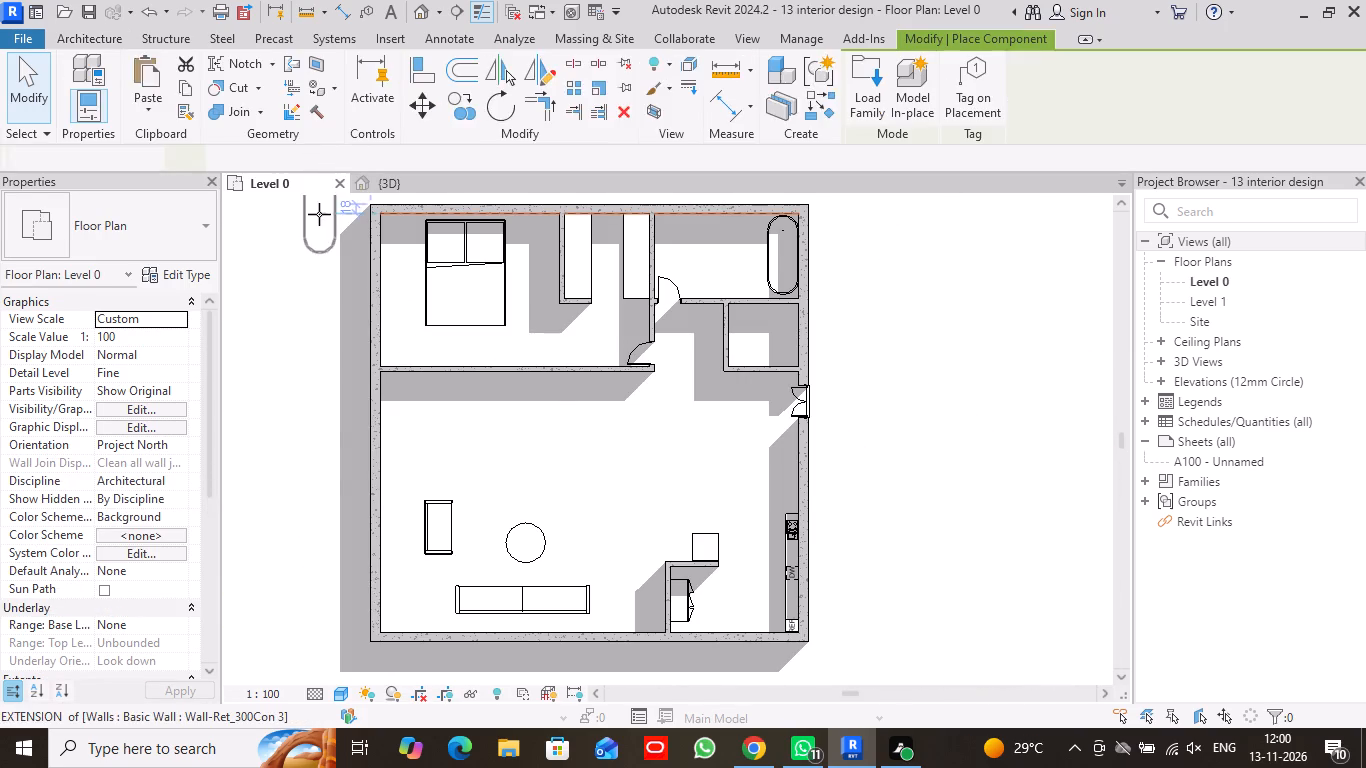
left_click(872, 92)
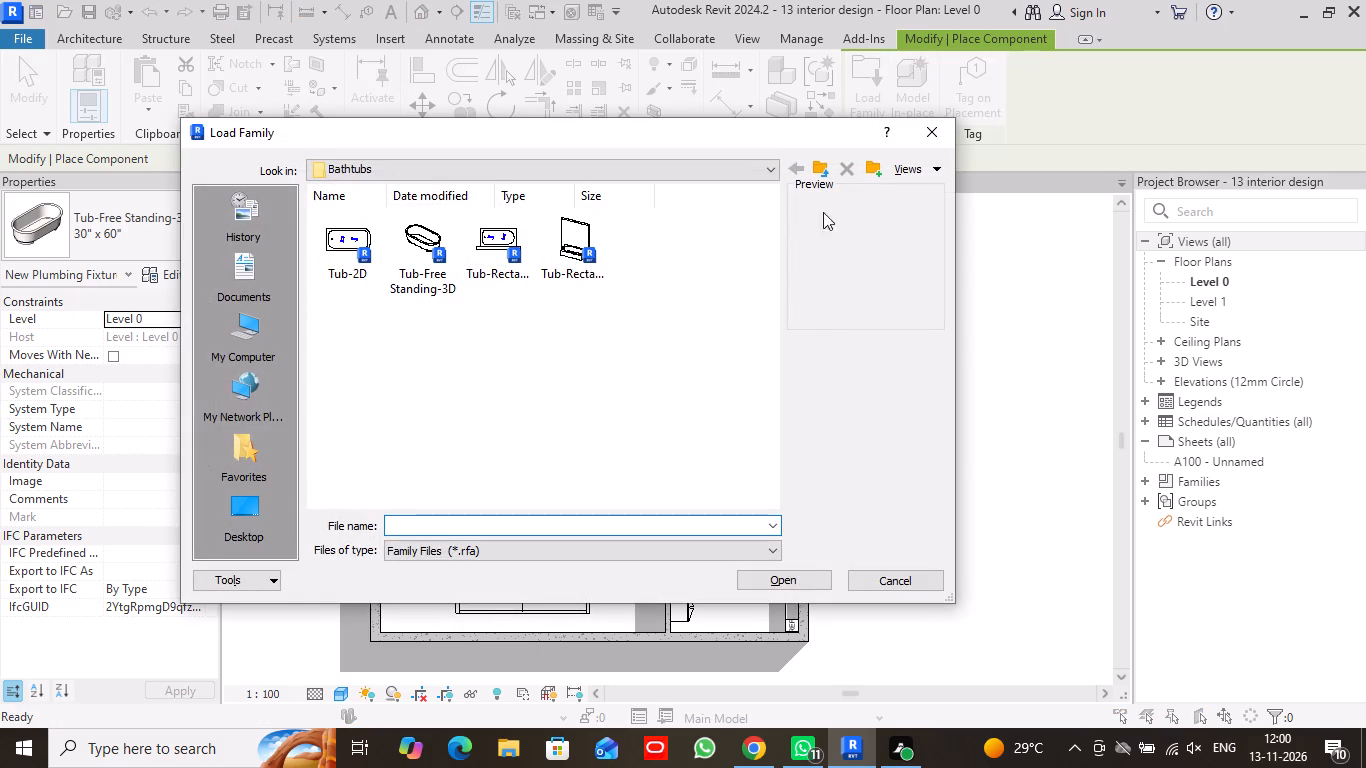
left_click(820, 174)
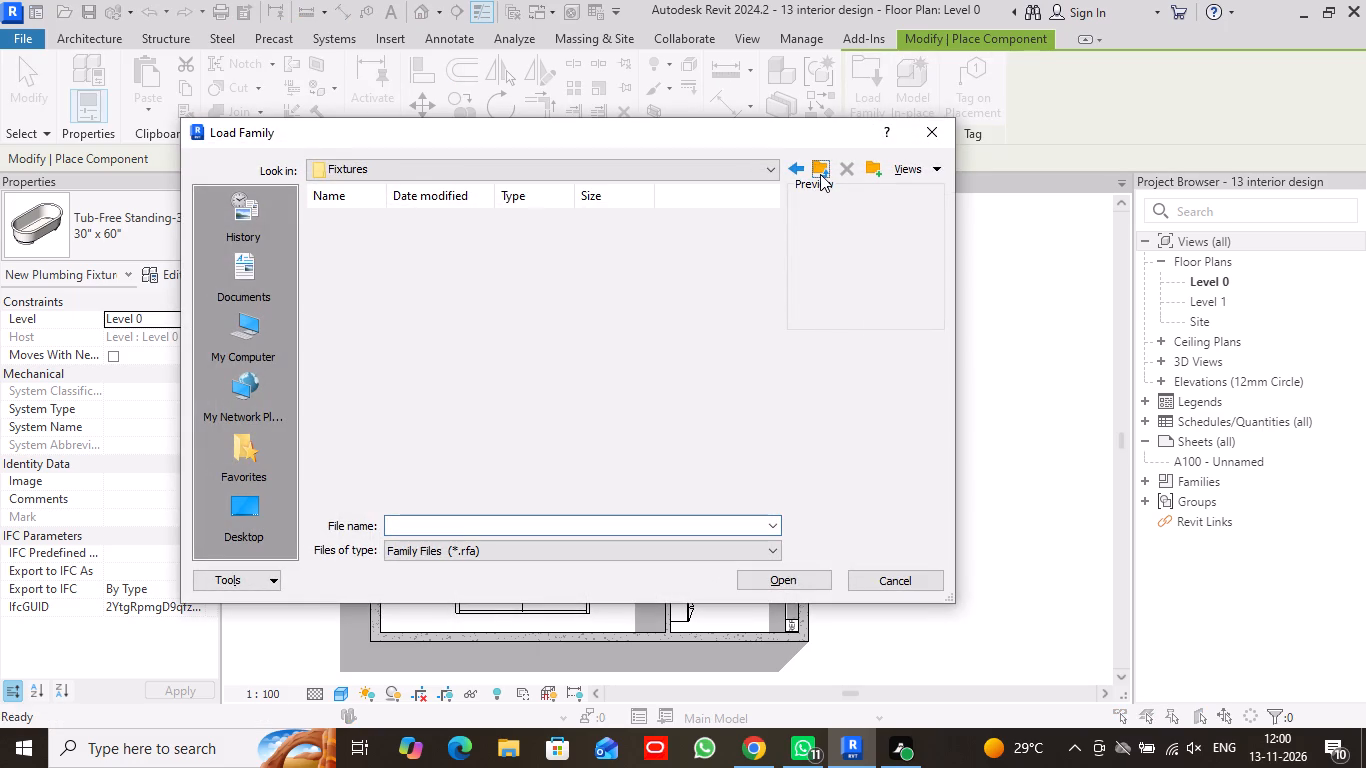
double_click(653, 264)
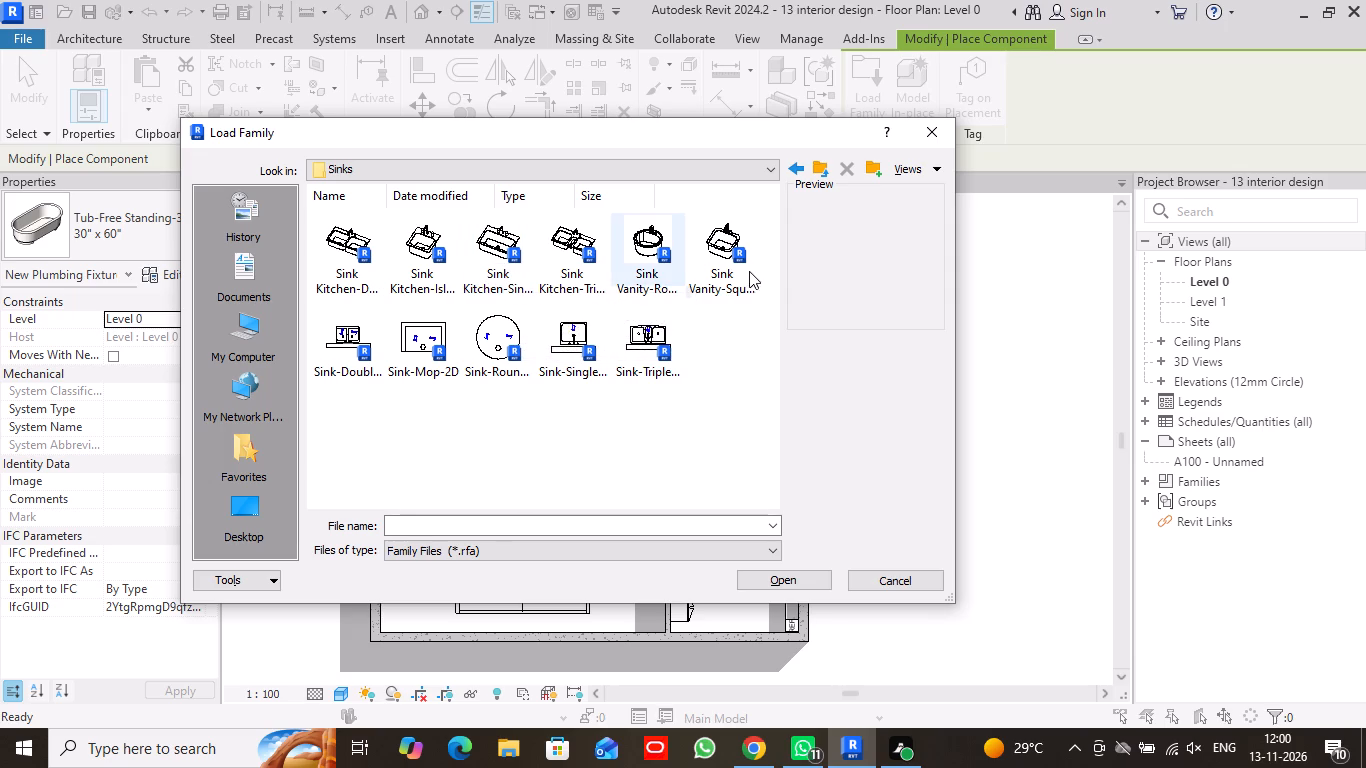
left_click(653, 275)
left_click(792, 575)
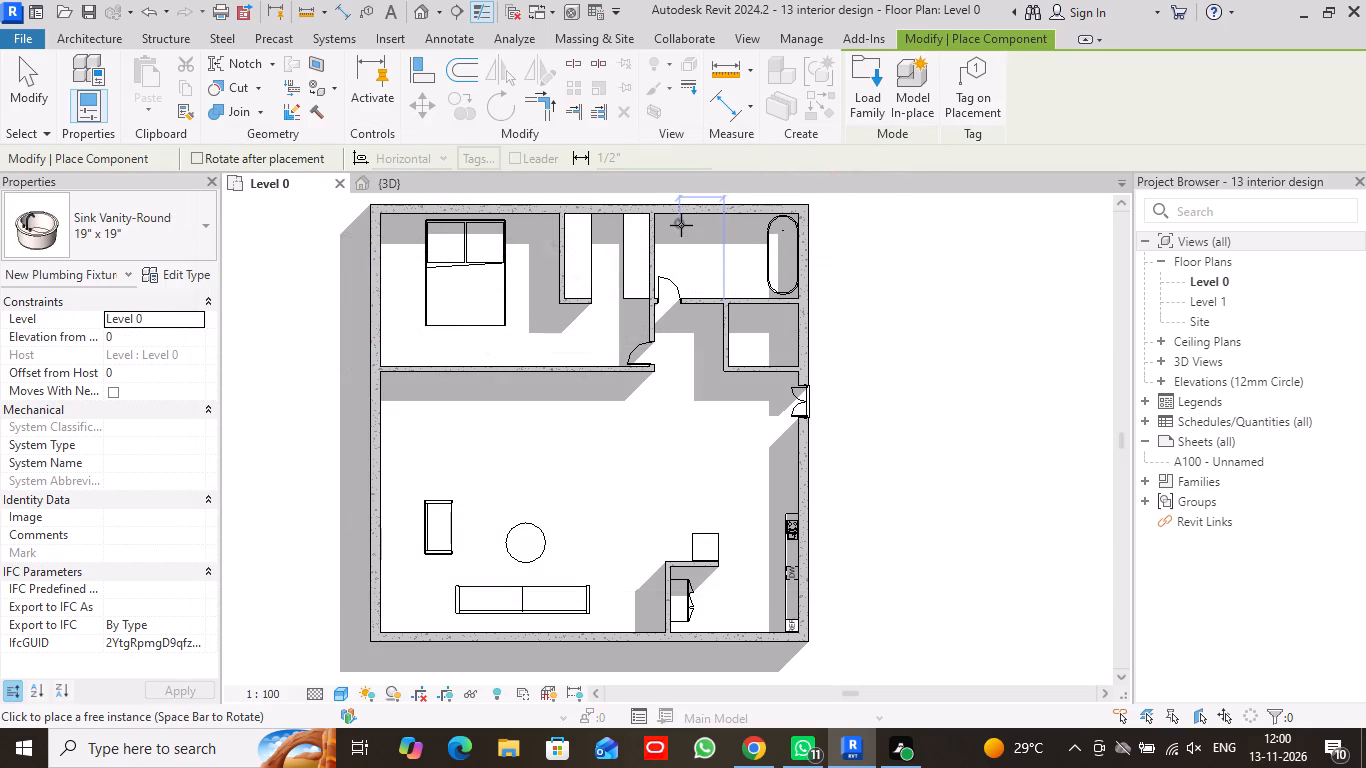
left_click(679, 224)
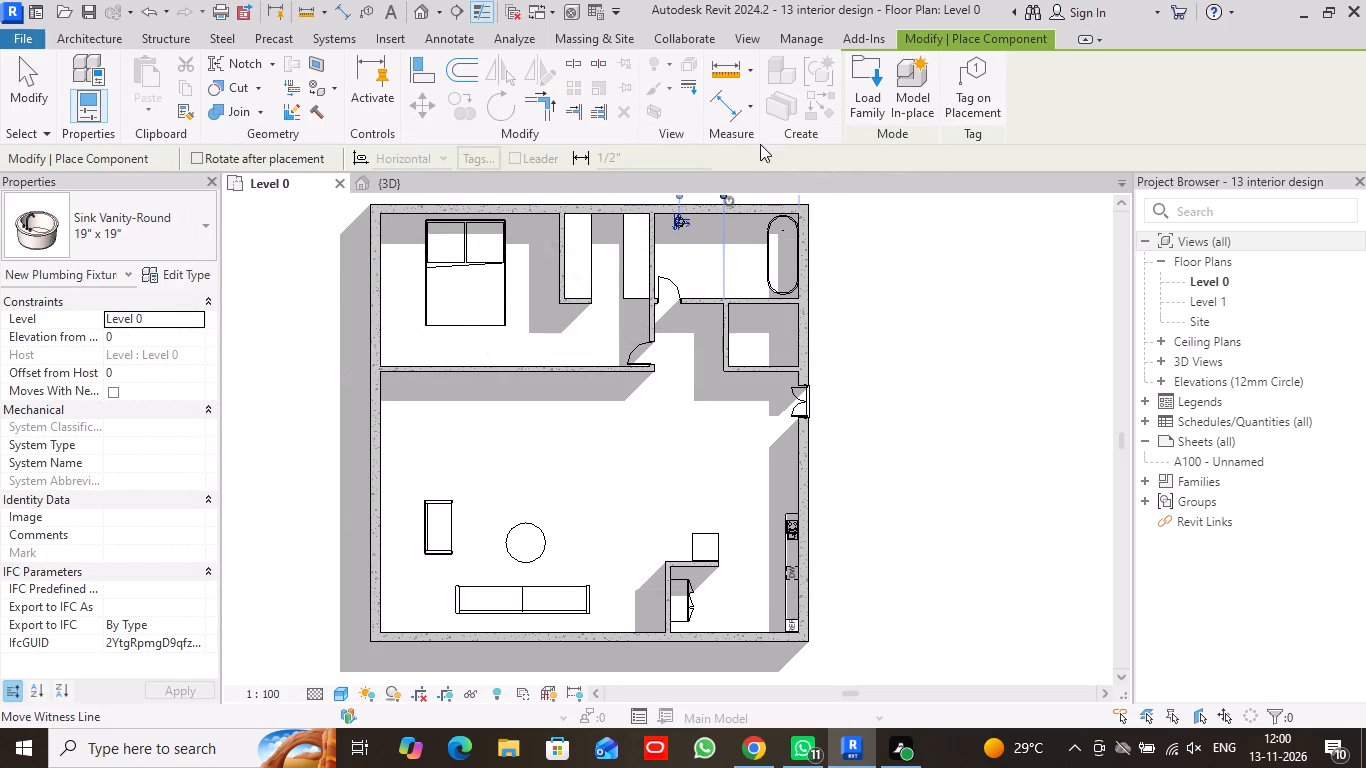
left_click(29, 70)
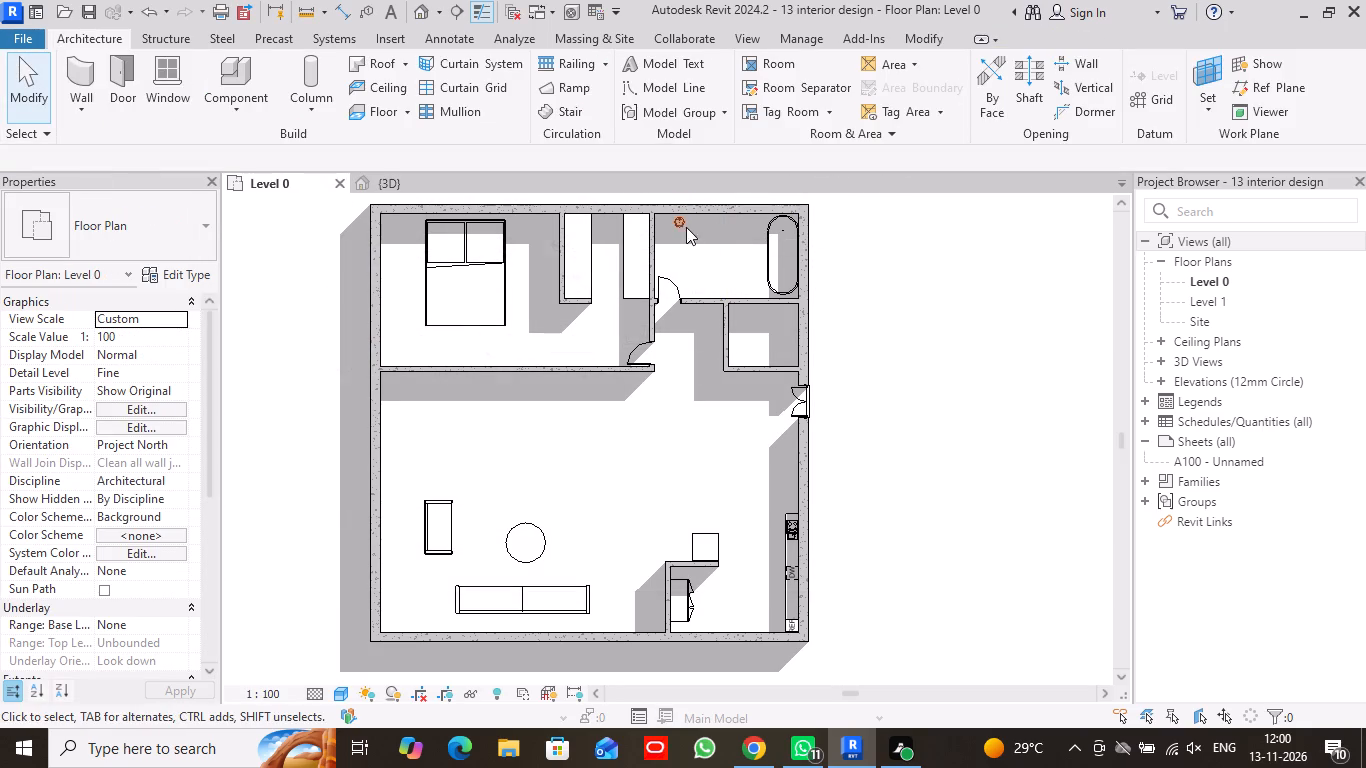
Duplicate the type of the placed round vanity sink, keeping the suggested name.
left_click(682, 221)
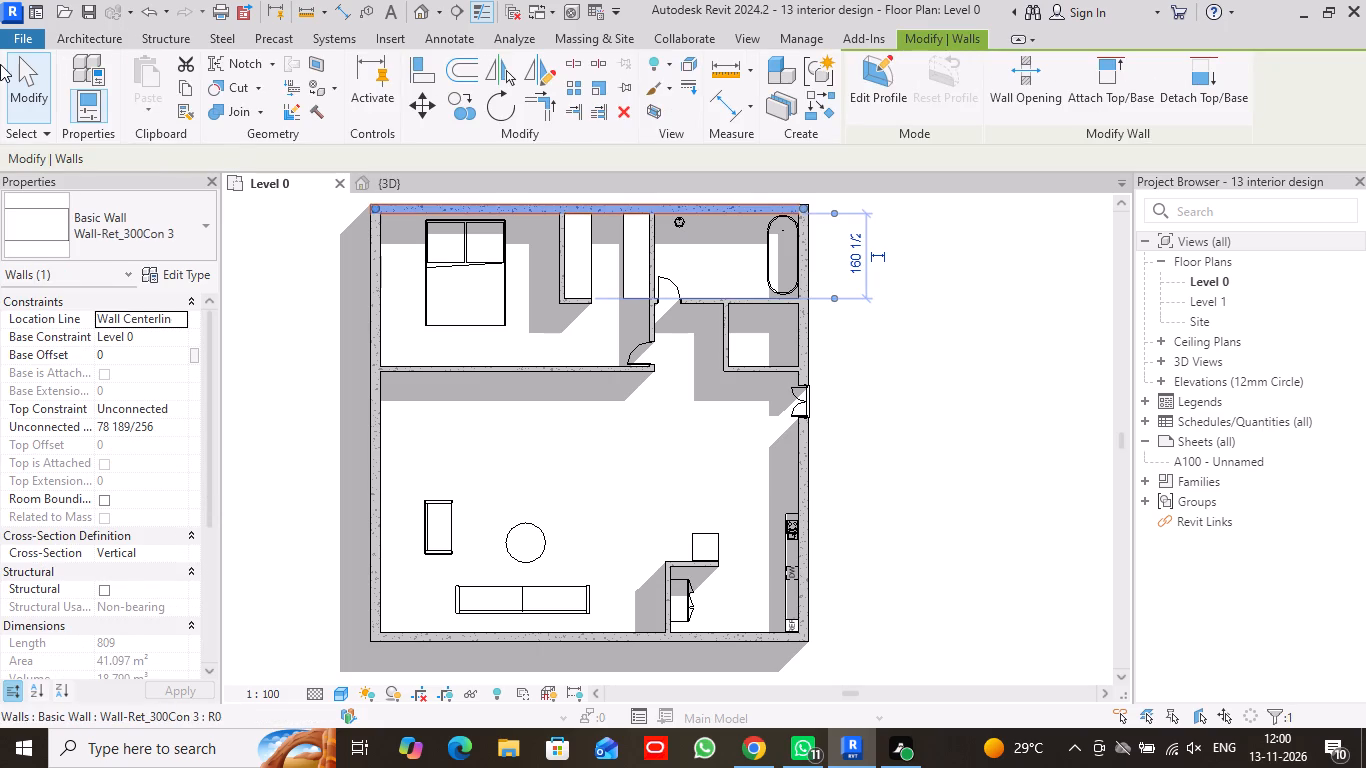
left_click(34, 80)
scroll(693, 245, "up", 5)
left_click_drag(693, 245, 696, 343)
middle_click_drag(702, 280, 707, 330)
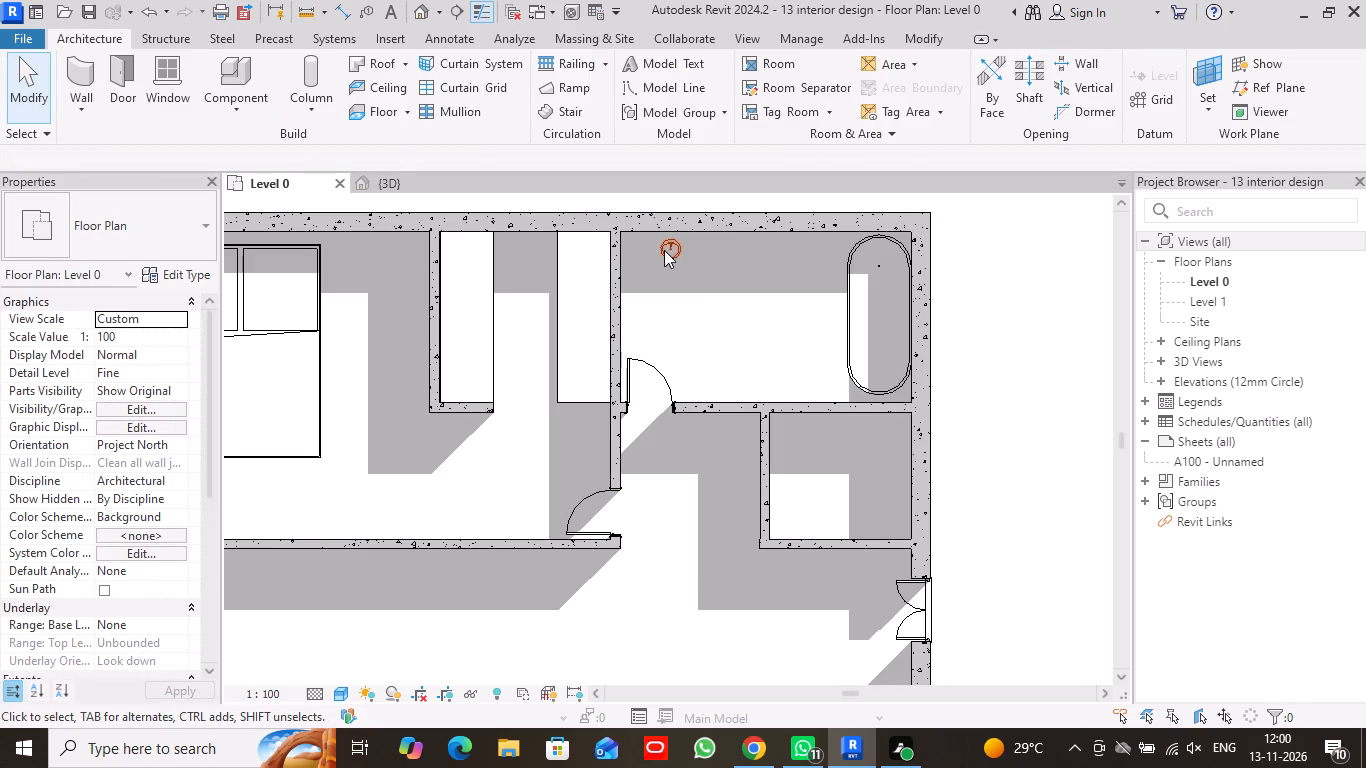
left_click(667, 248)
left_click(168, 268)
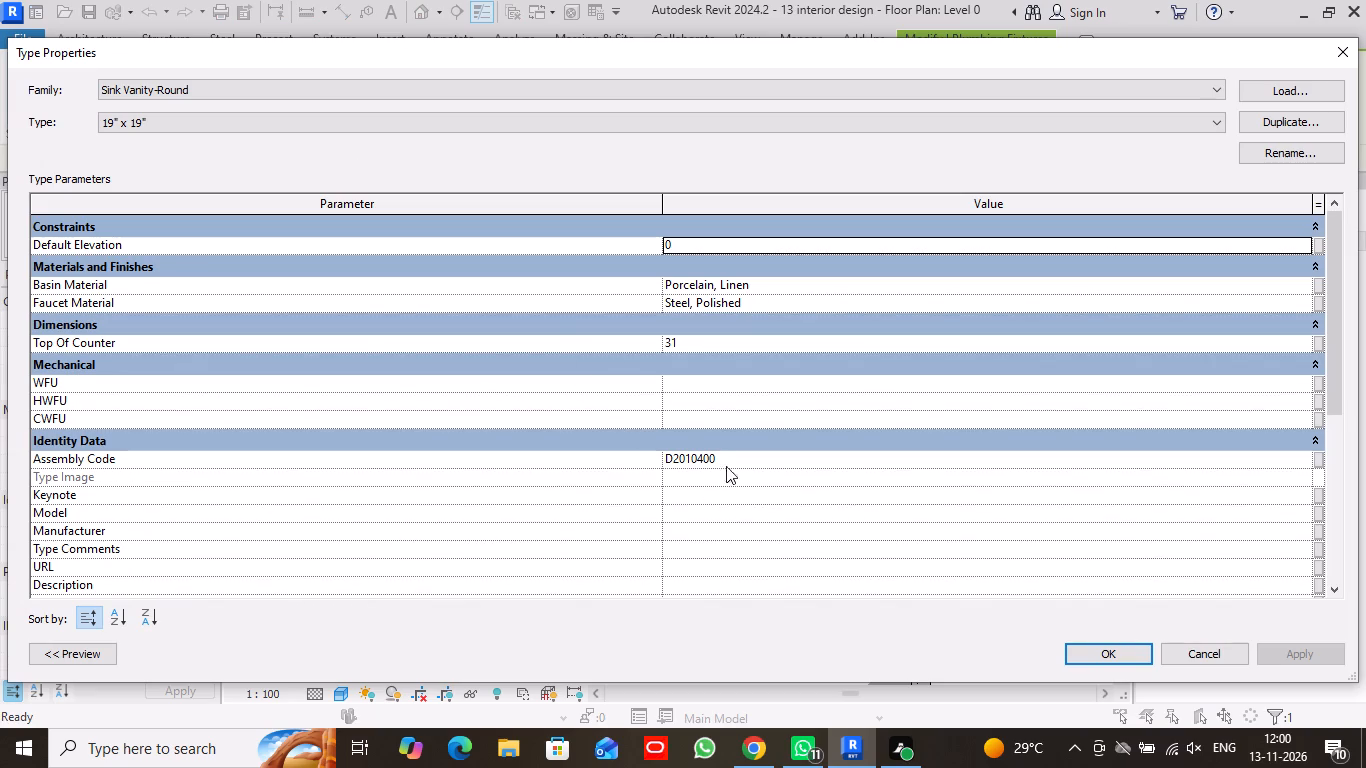
scroll(735, 421, "up", 3)
scroll(735, 421, "down", 8)
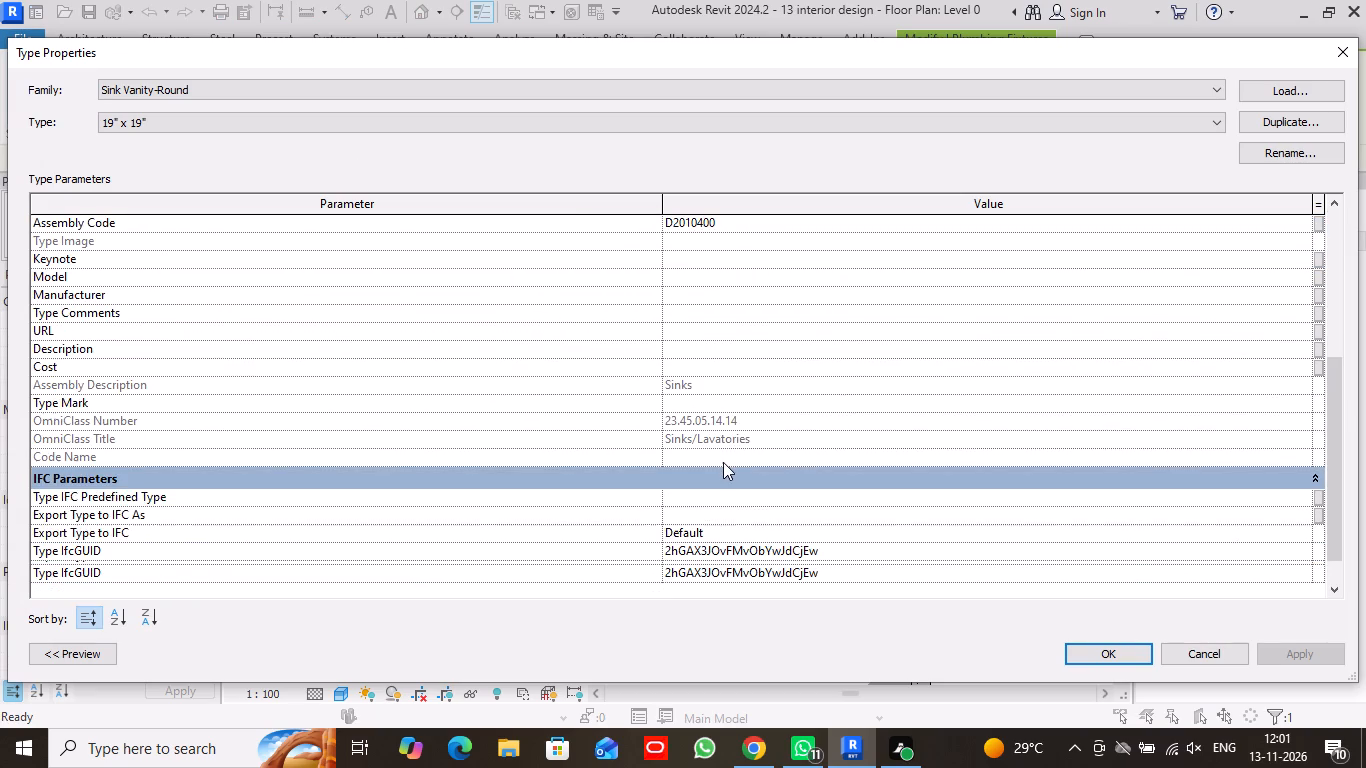
scroll(723, 463, "up", 8)
scroll(723, 463, "down", 1)
scroll(723, 463, "up", 1)
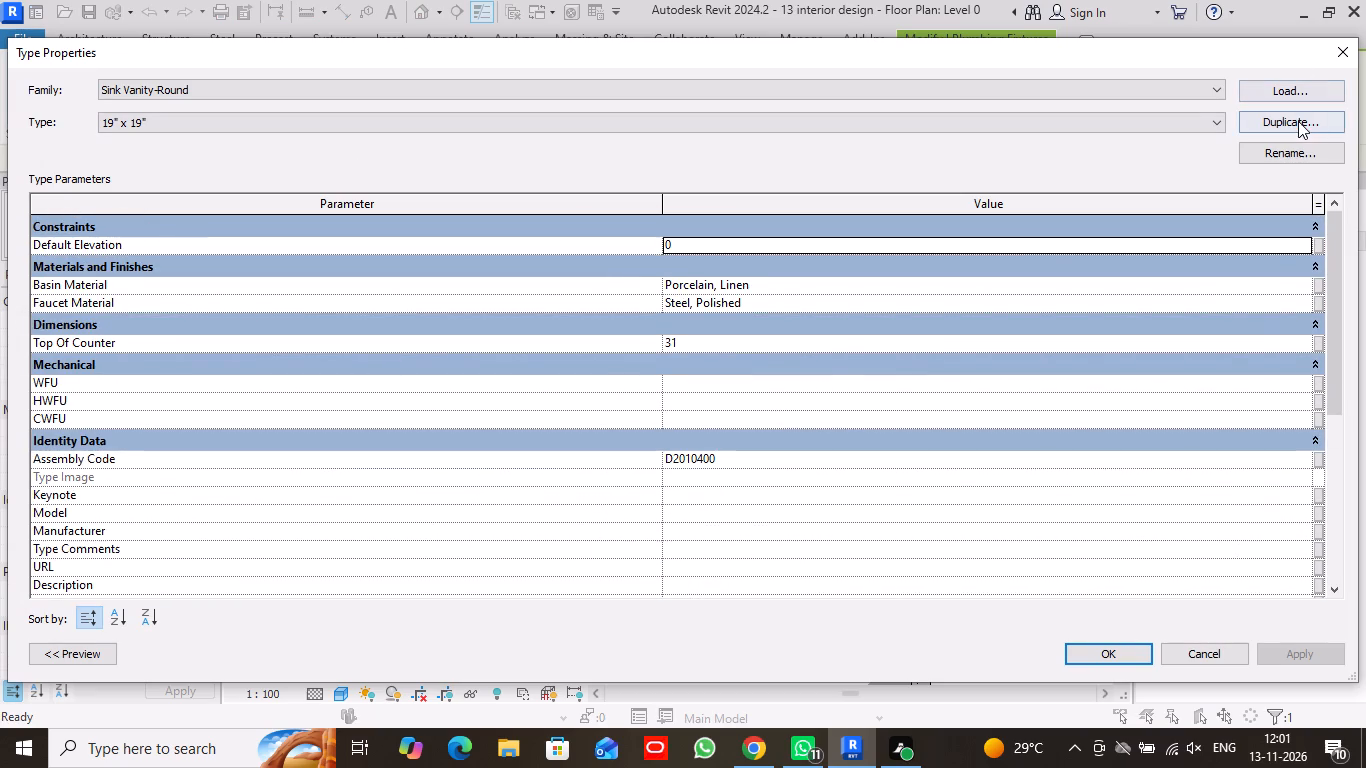
left_click(1298, 121)
left_click(709, 403)
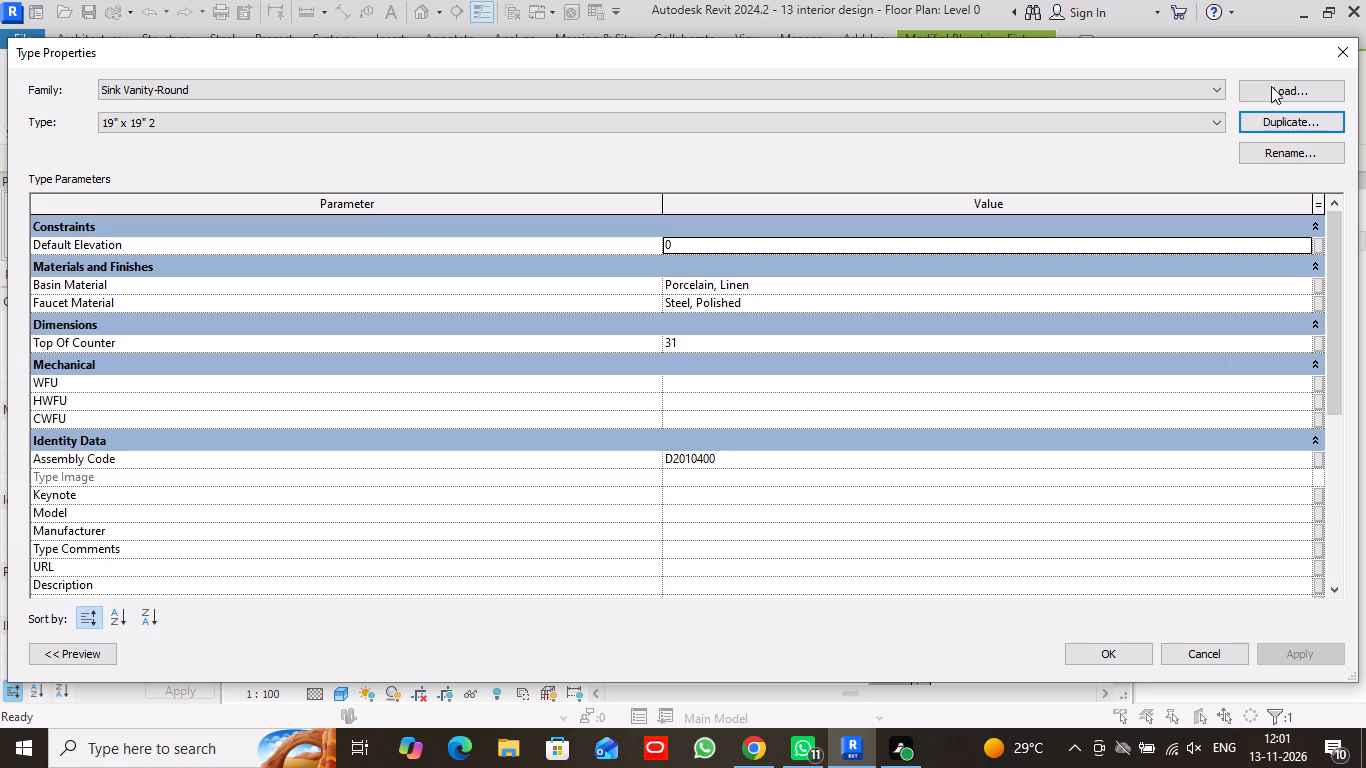
Duplicate the round vanity sink's type under the name 30"* 30".
left_click(1269, 118)
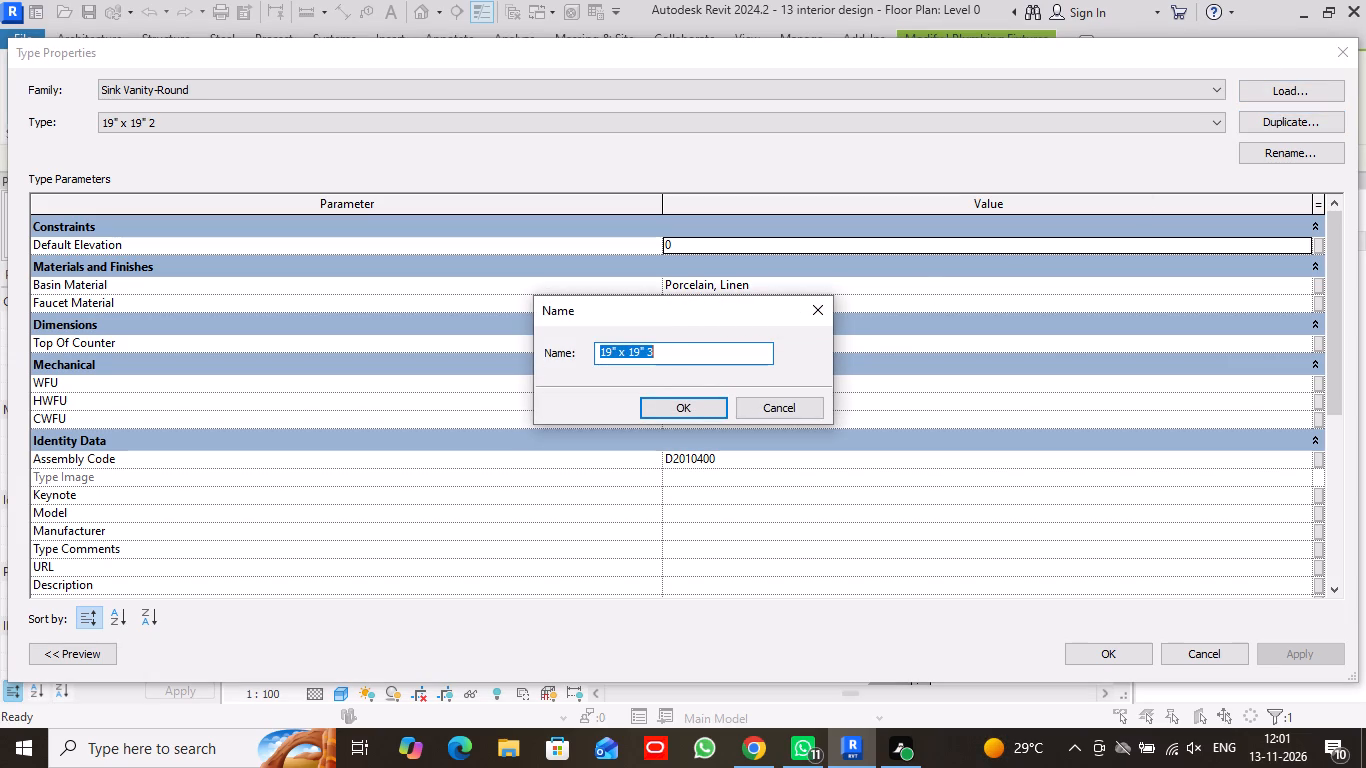
key("BackSpace")
key("BackSpace")
key("BackSpace")
key("BackSpace")
key("BackSpace")
key("BackSpace")
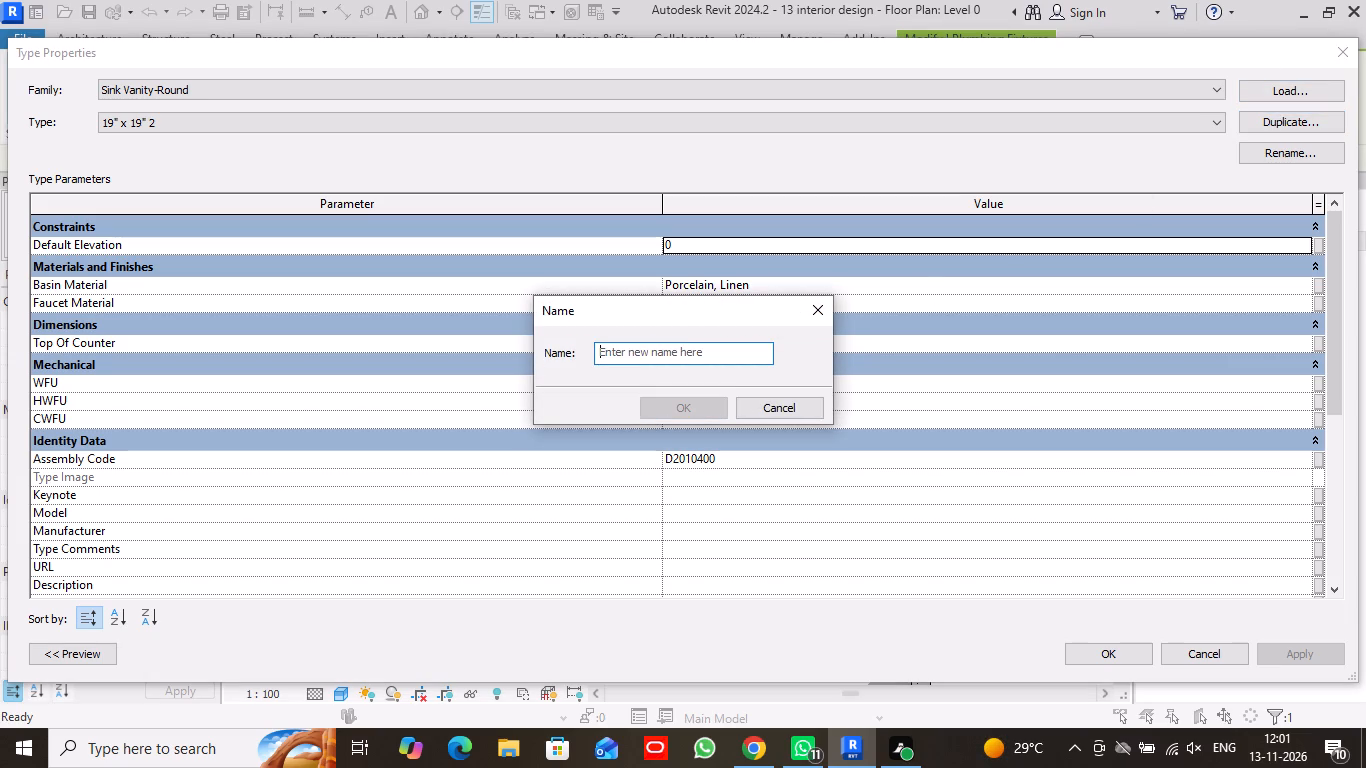
type("30\"")
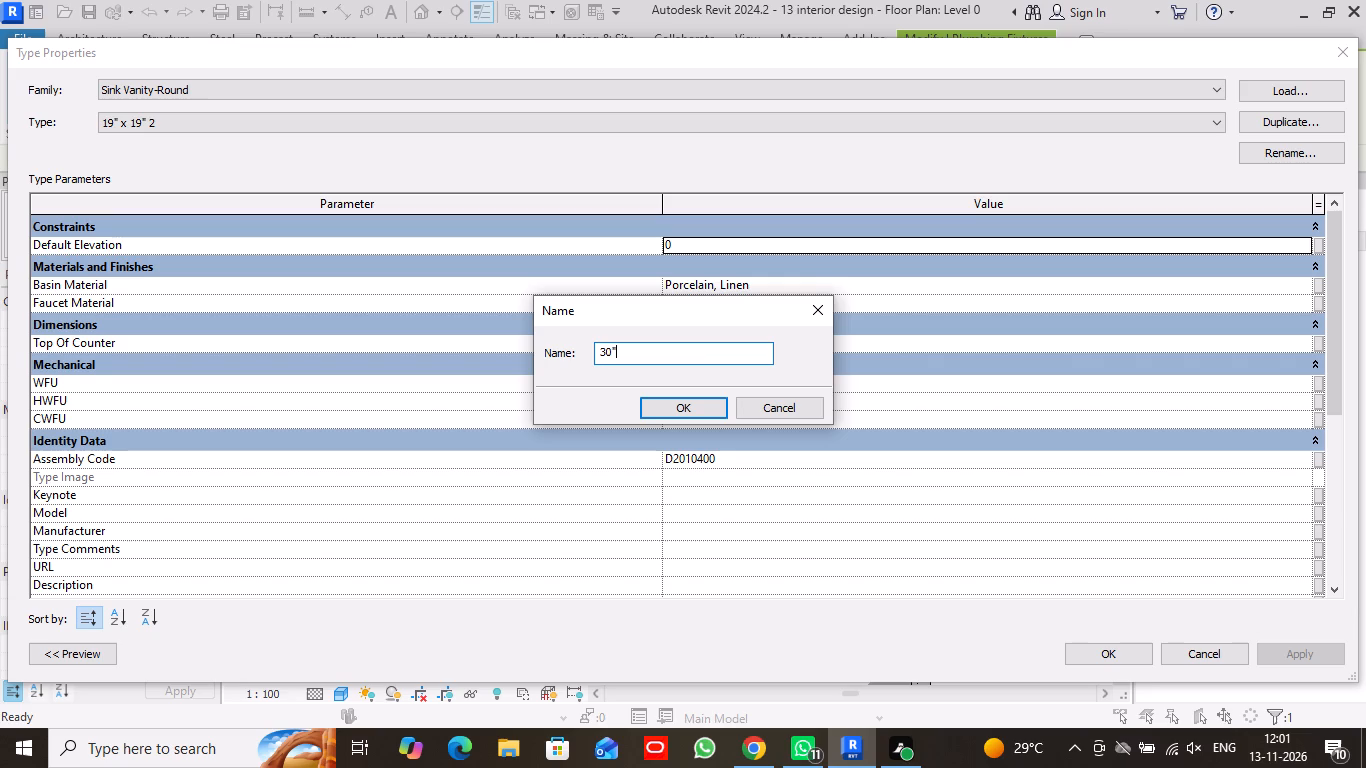
key("asterisk")
key("space")
type("30")
key("shift+quotedbl")
key("Return")
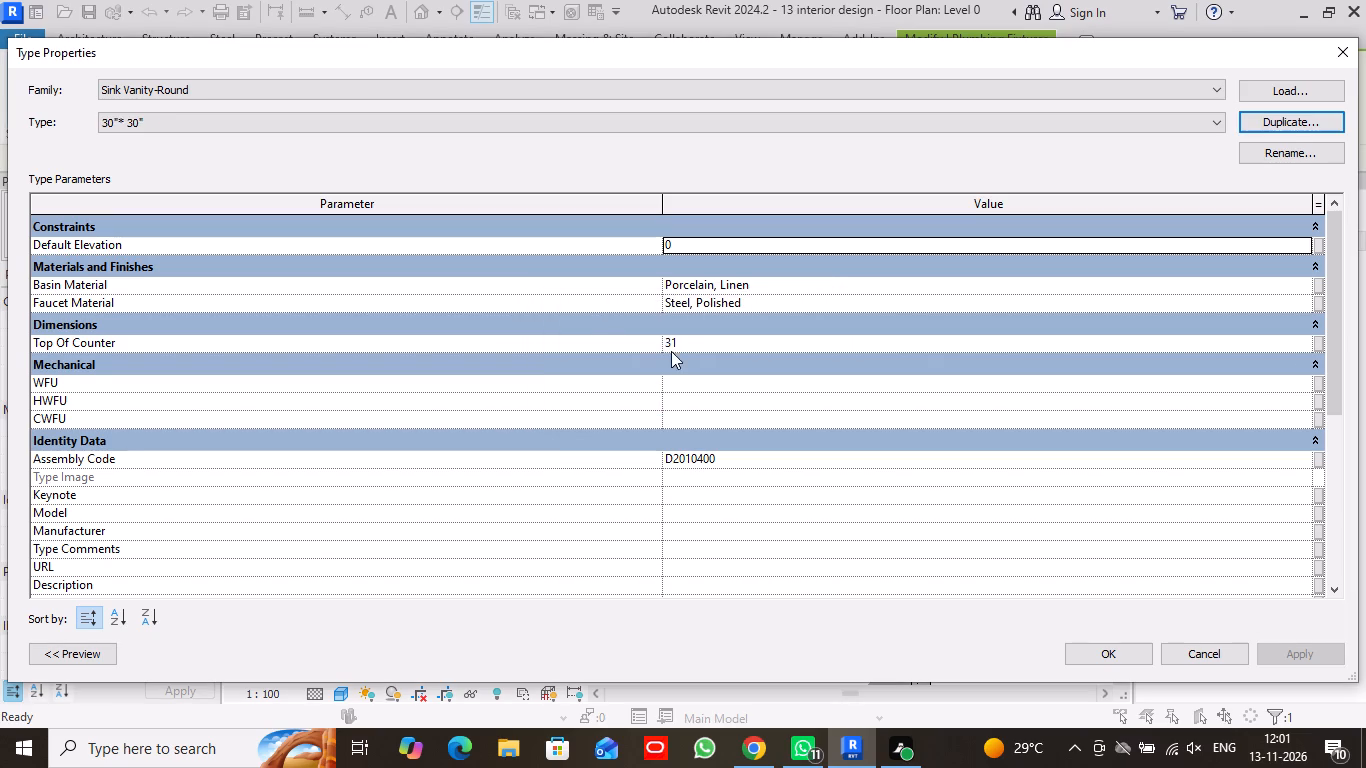
left_click(1122, 658)
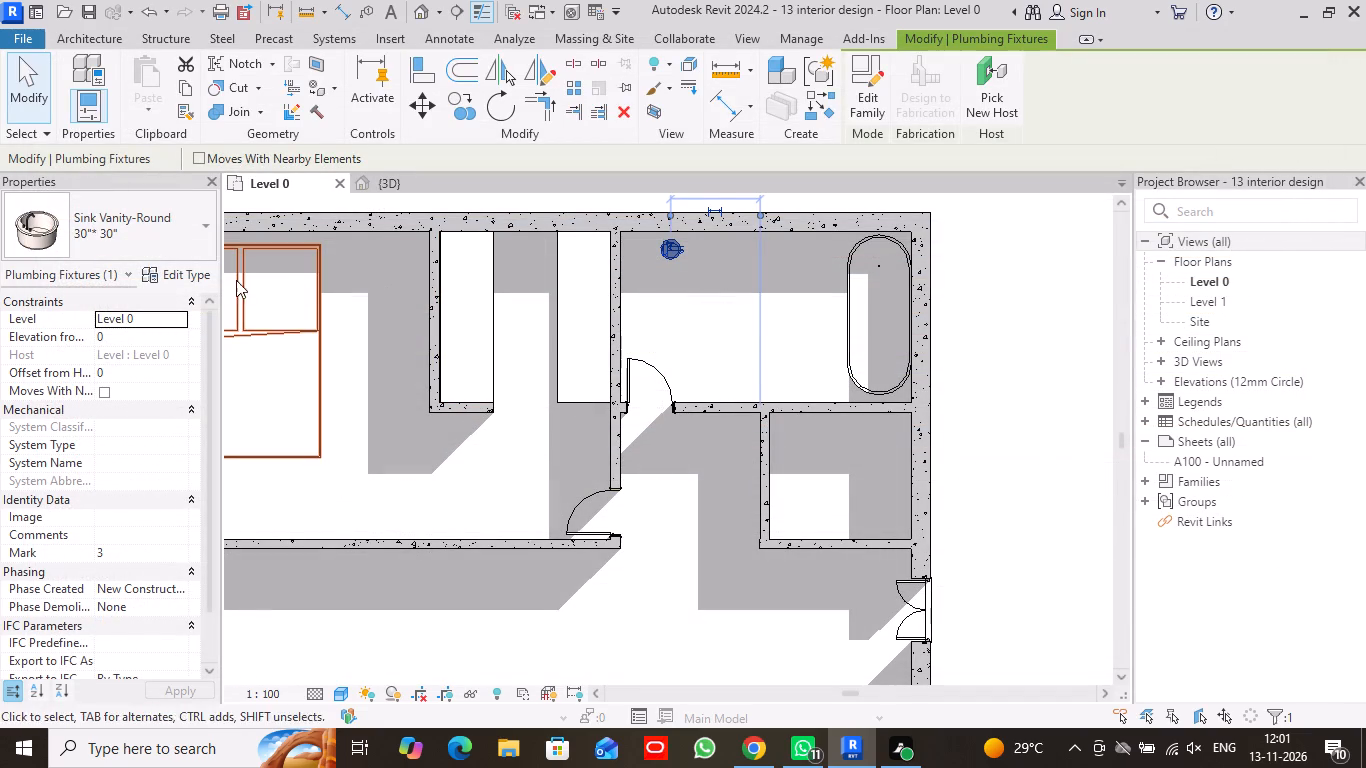
Set the Top Of Counter dimension of the 30"* 30" round vanity sink type to 50.
left_click(181, 268)
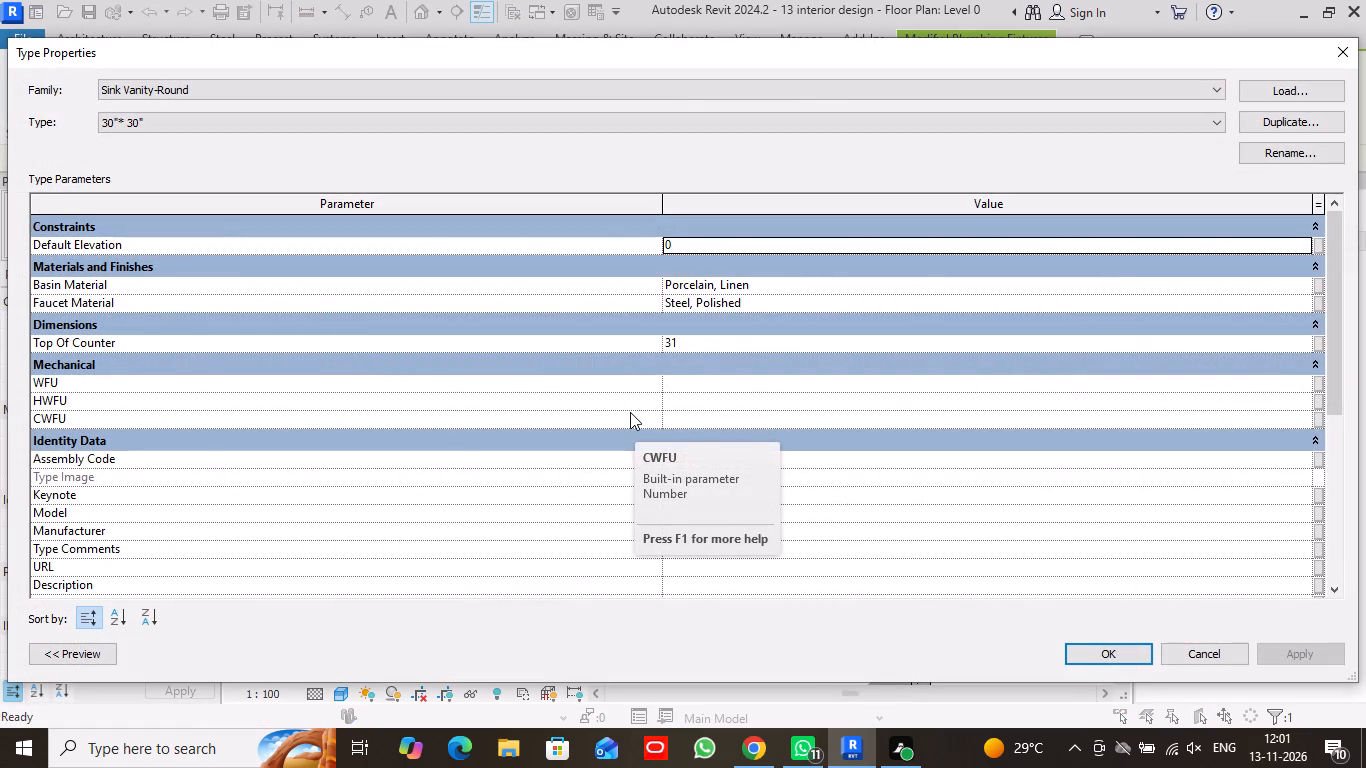
left_click(687, 342)
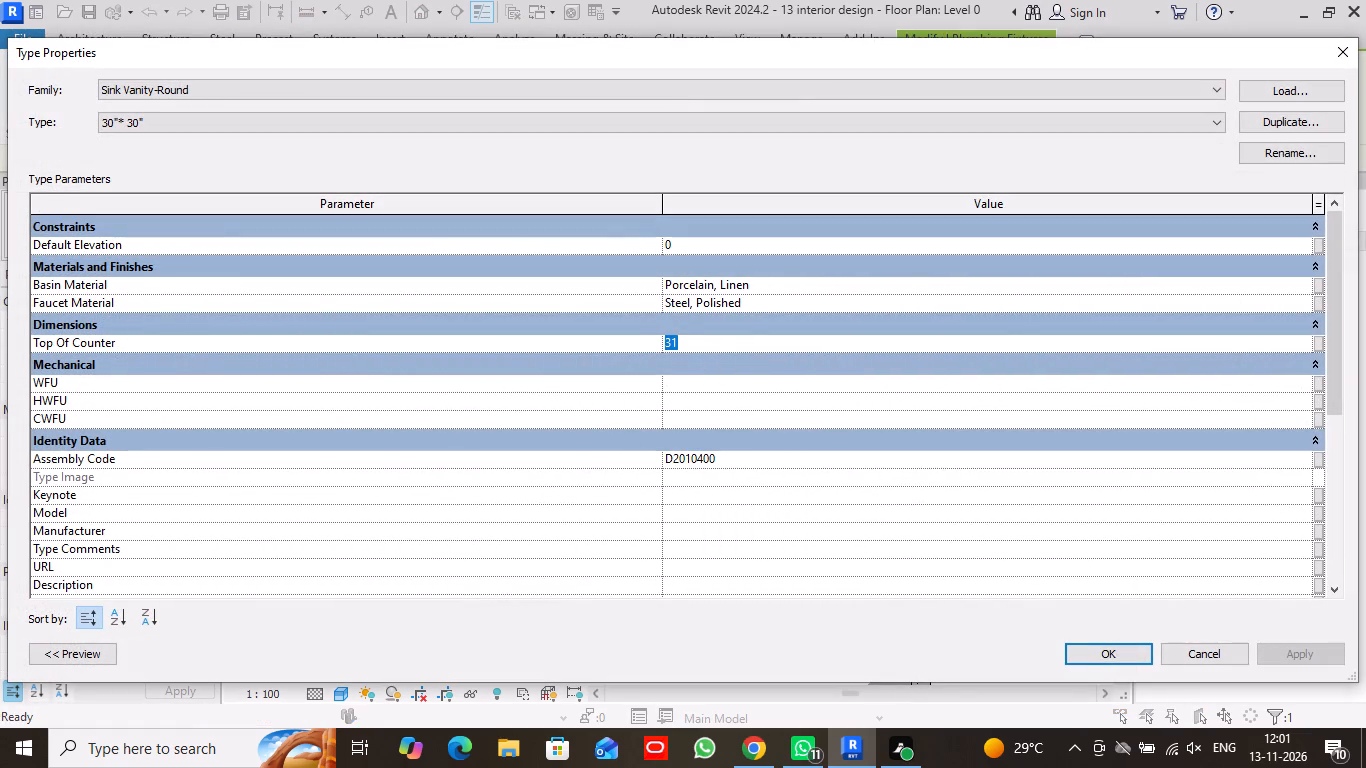
type("50")
key("Return")
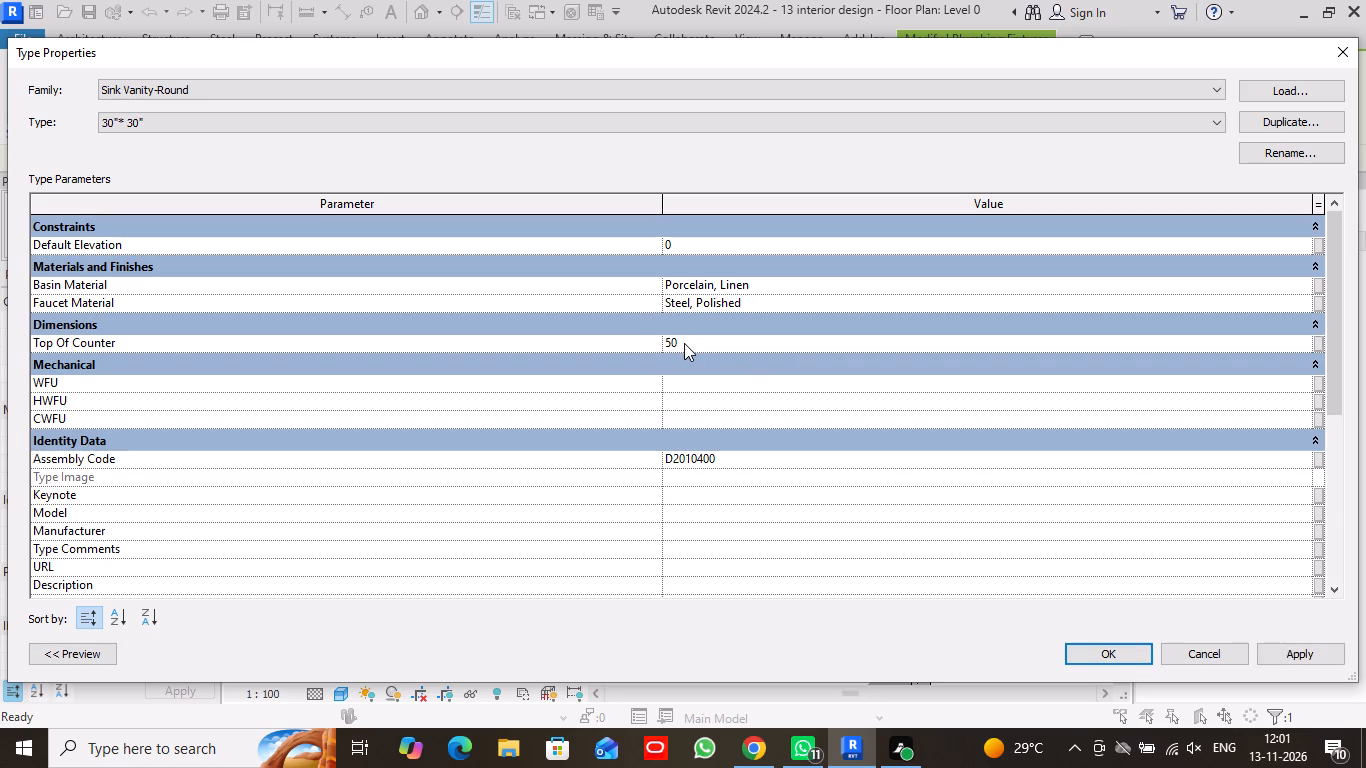
left_click(1108, 656)
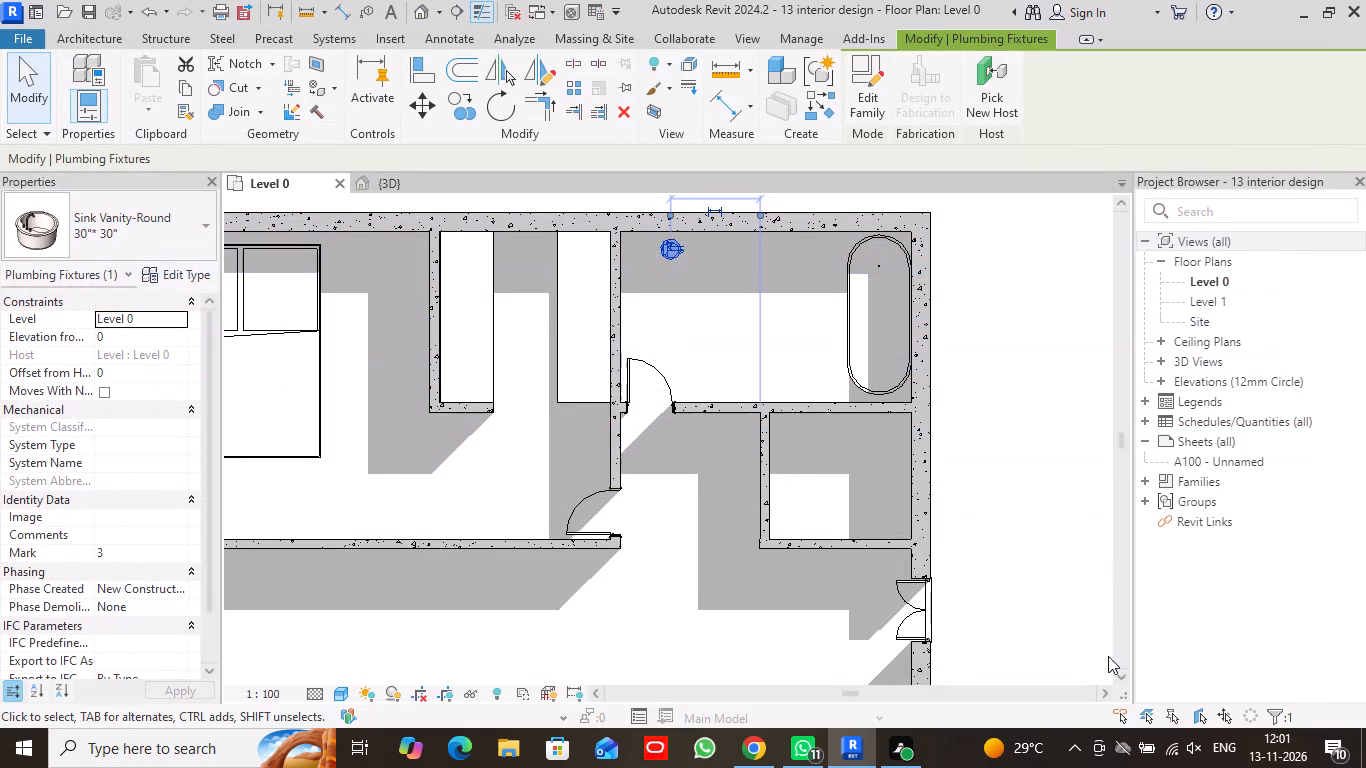
Examine the 30"* 30" sink type's parameters for dimensions that control the basin size.
left_click(205, 219)
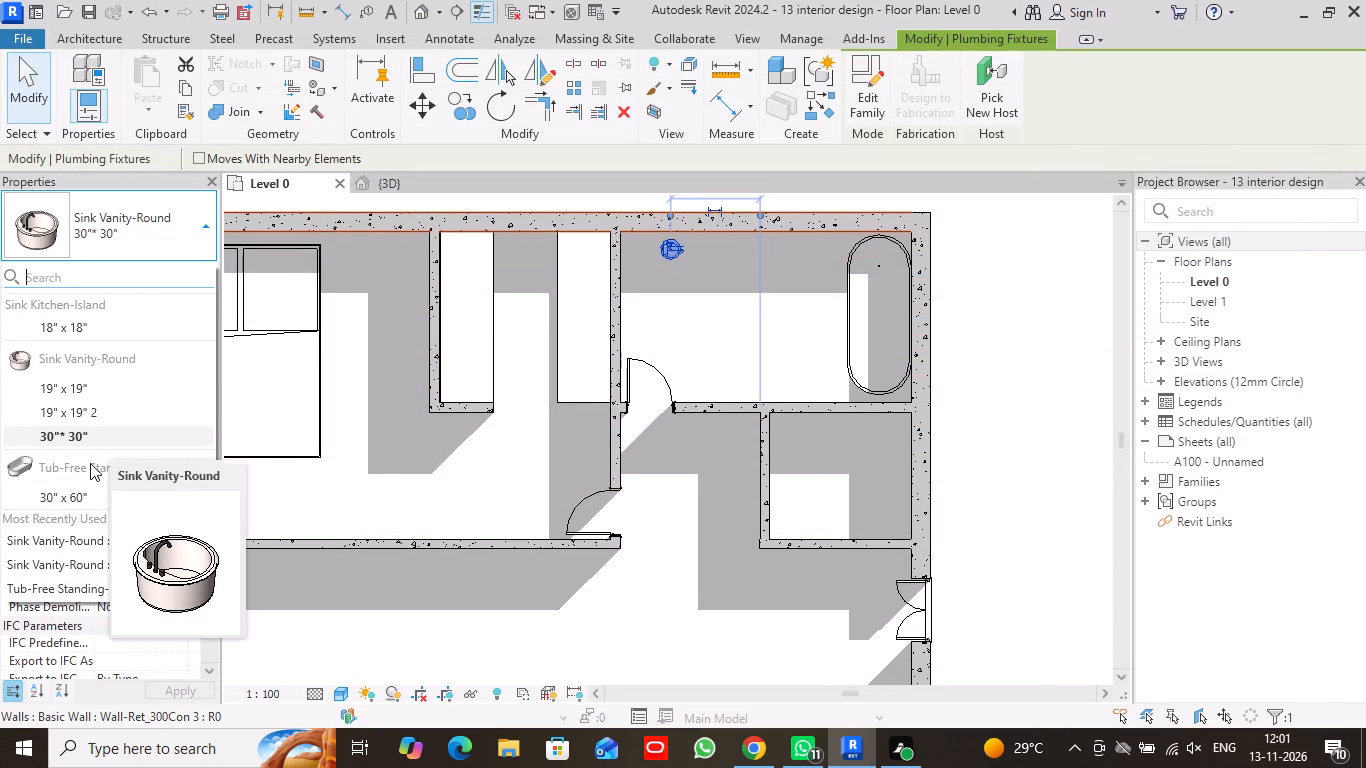
left_click(95, 435)
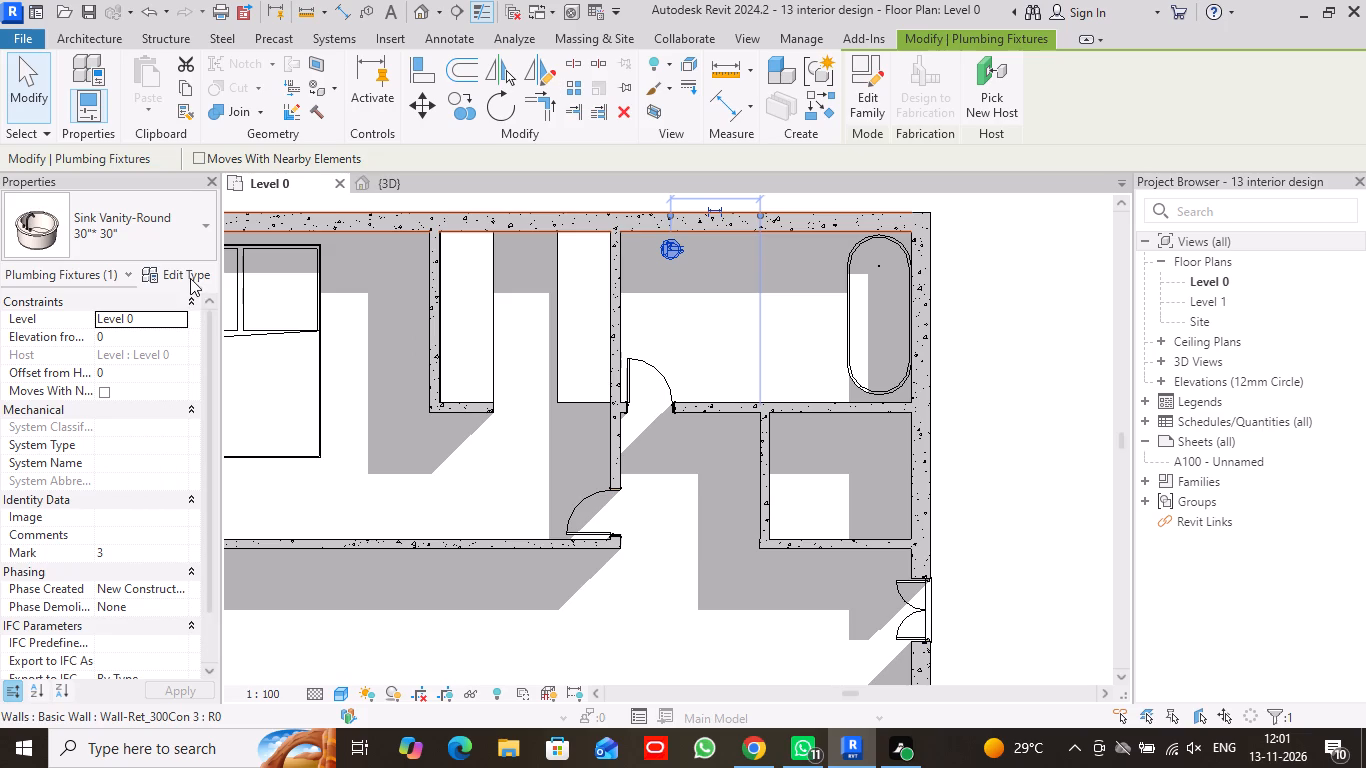
left_click(190, 275)
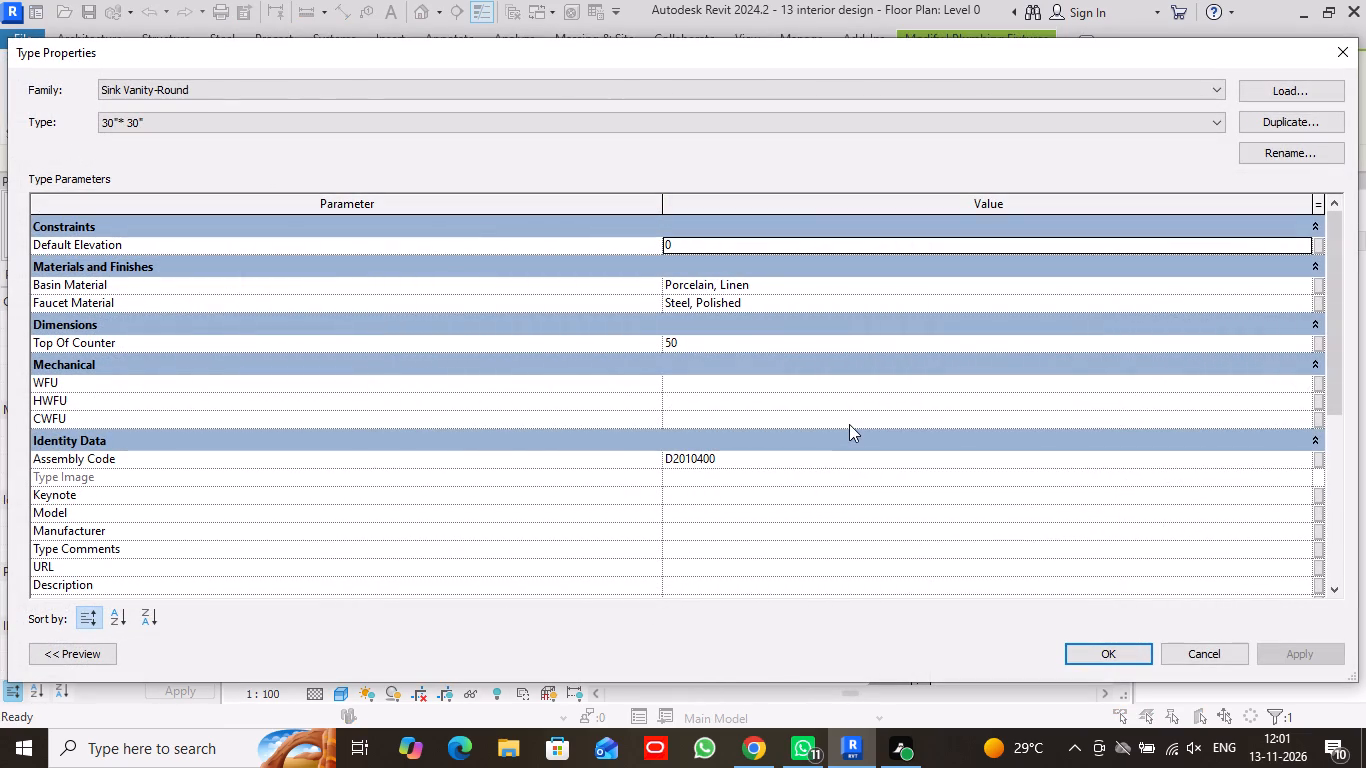
scroll(849, 424, "up", 1)
scroll(849, 424, "down", 2)
scroll(849, 430, "up", 4)
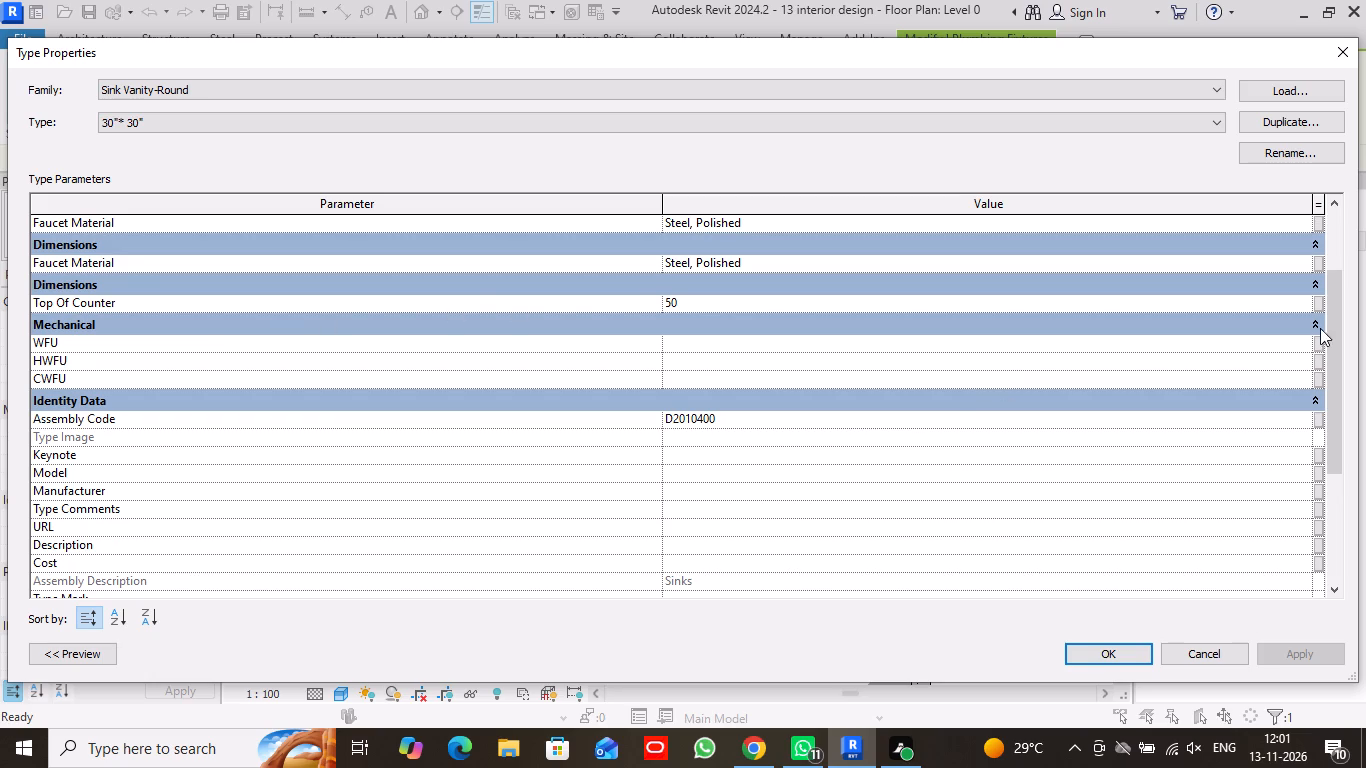
left_click(1313, 328)
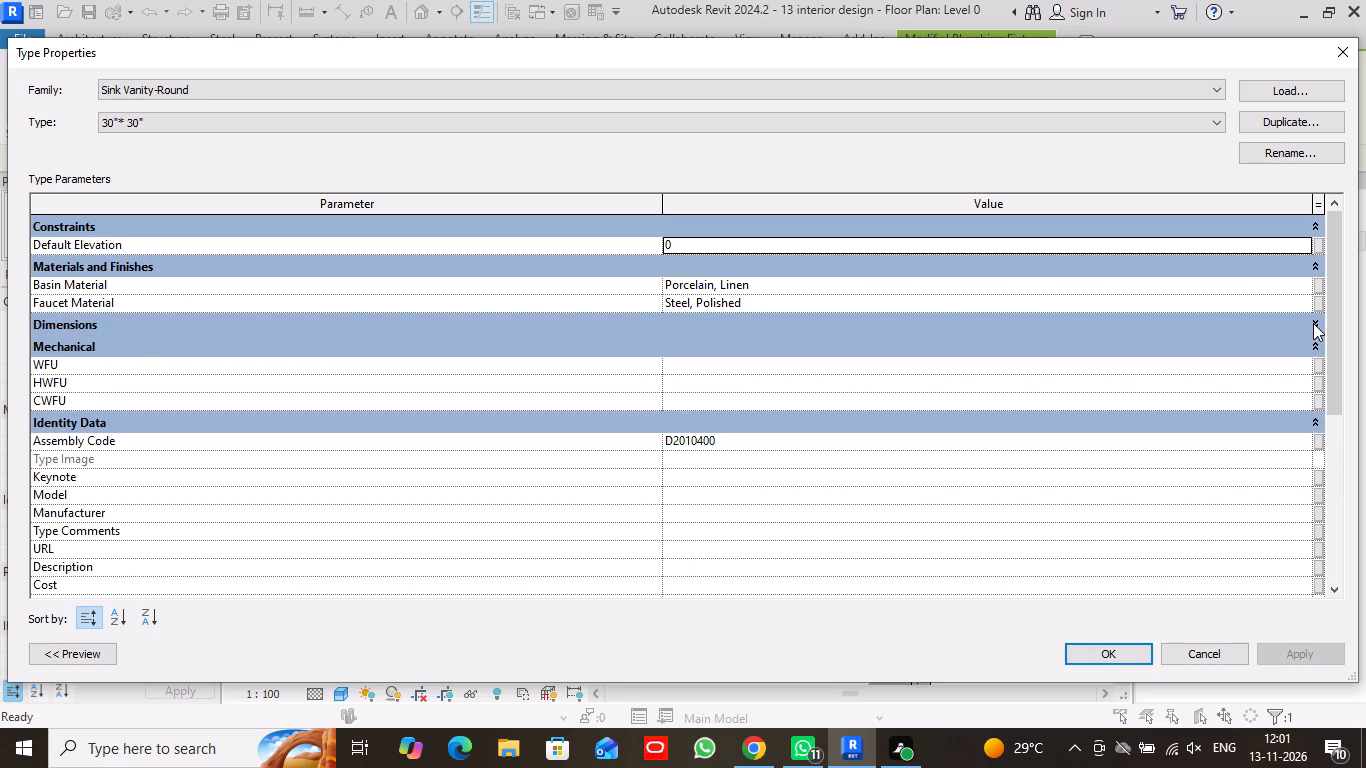
left_click(1313, 323)
scroll(578, 515, "down", 1)
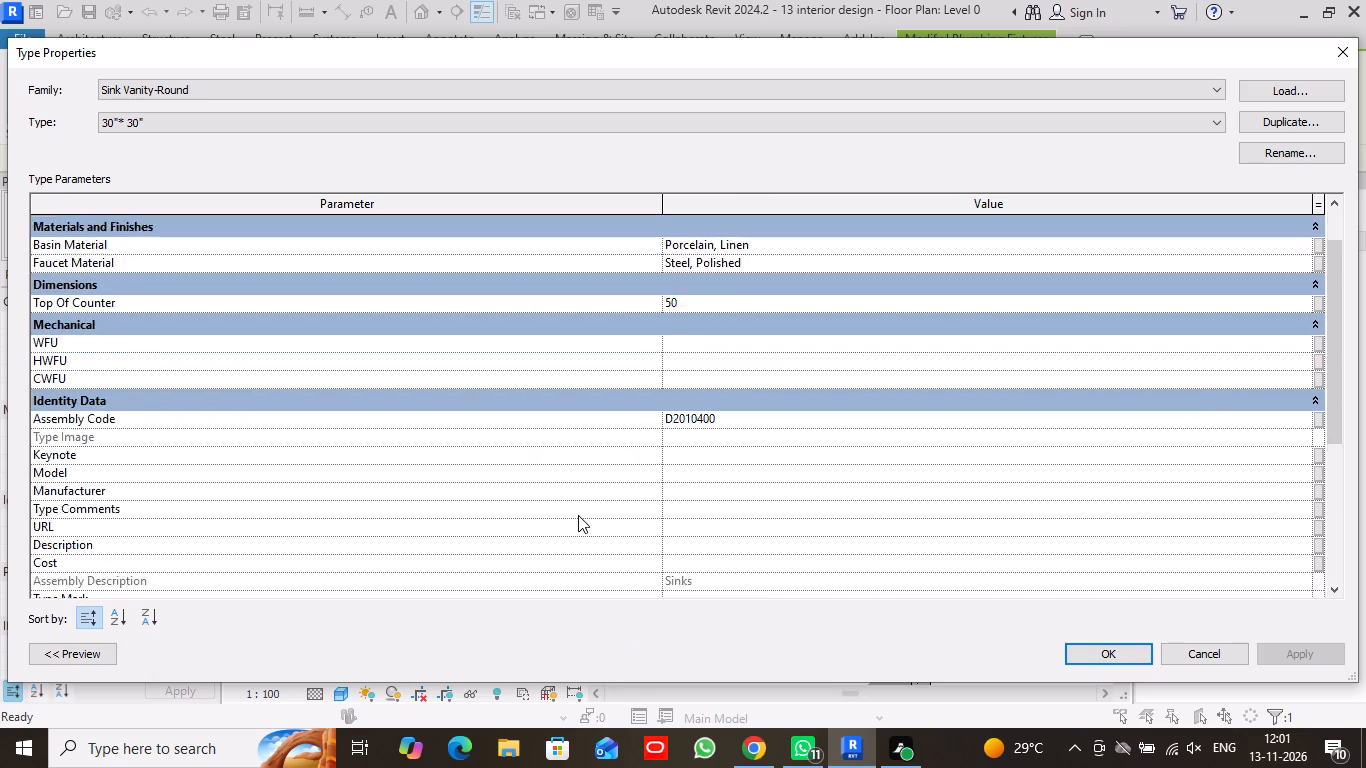
scroll(578, 515, "down", 7)
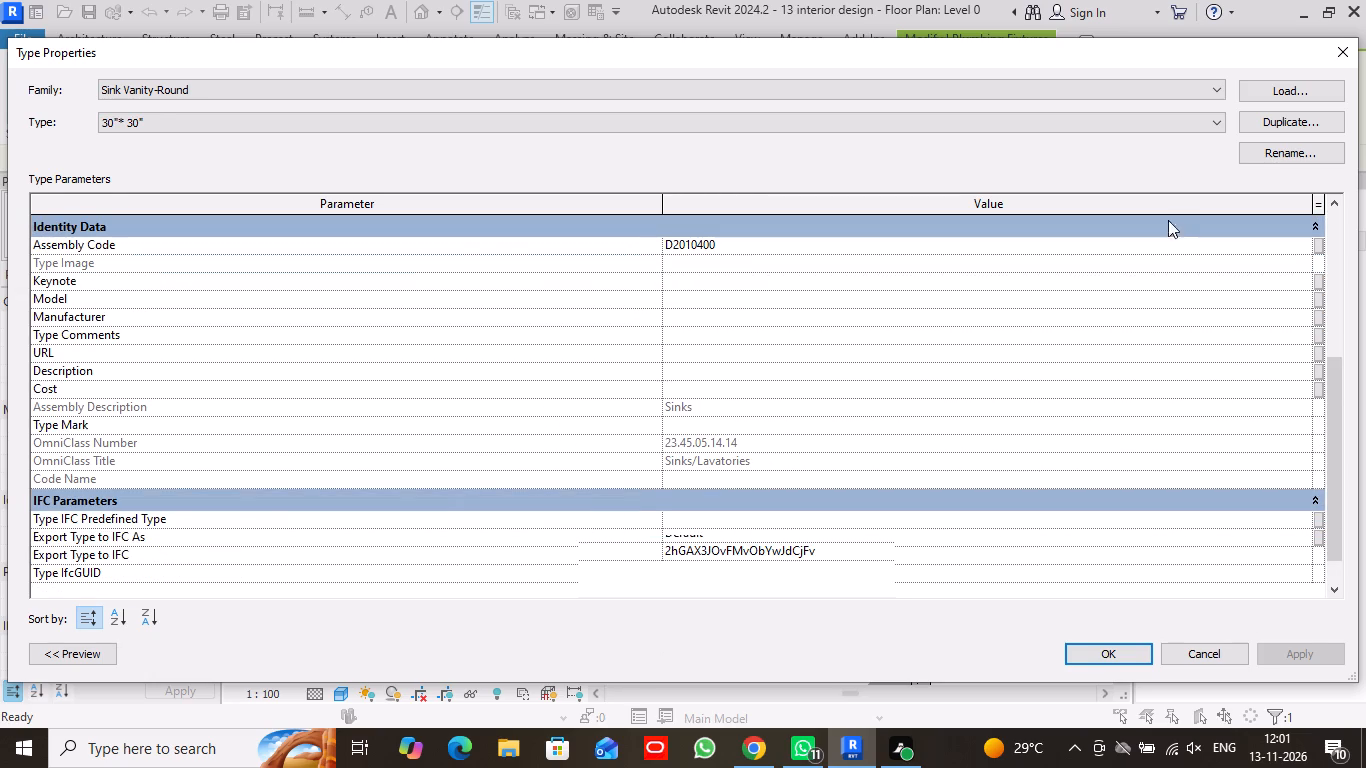
left_click(1342, 47)
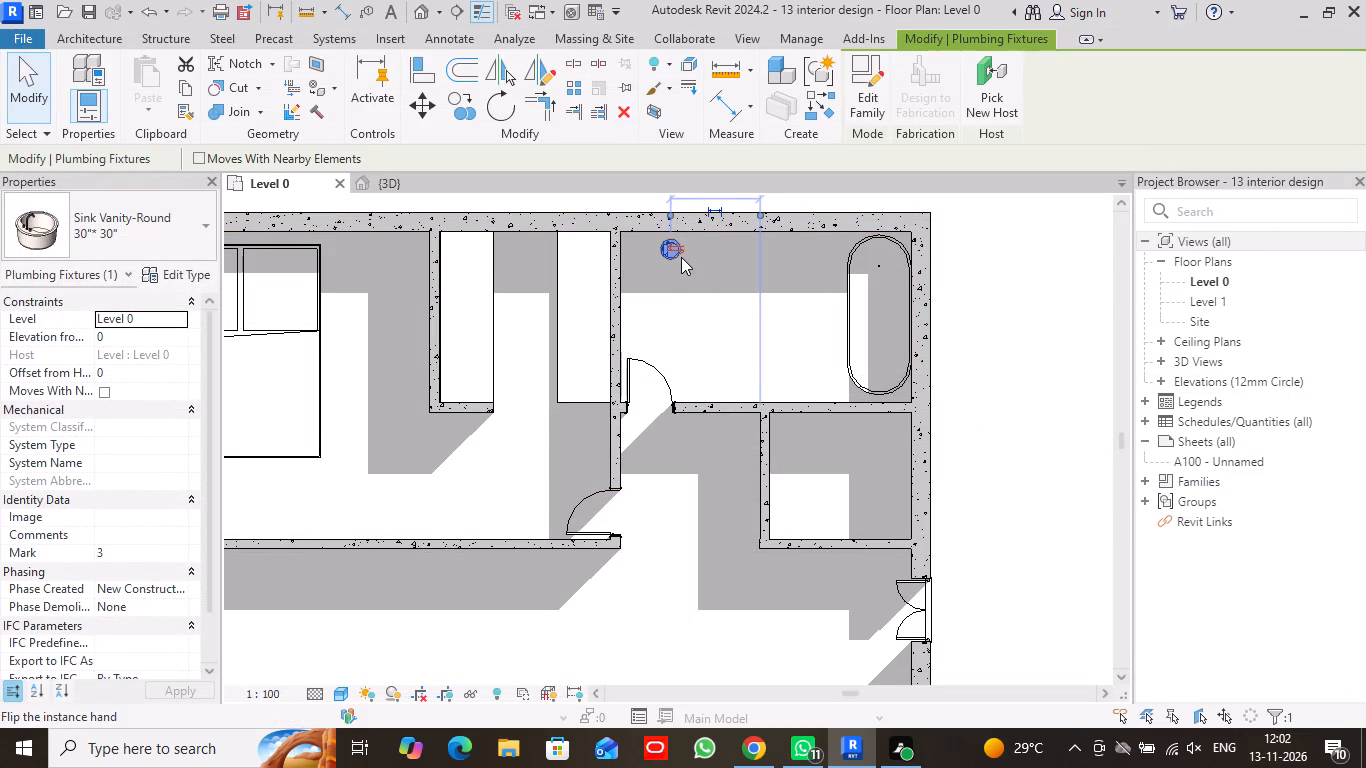
Delete the round vanity sink from the bathroom.
key("Delete")
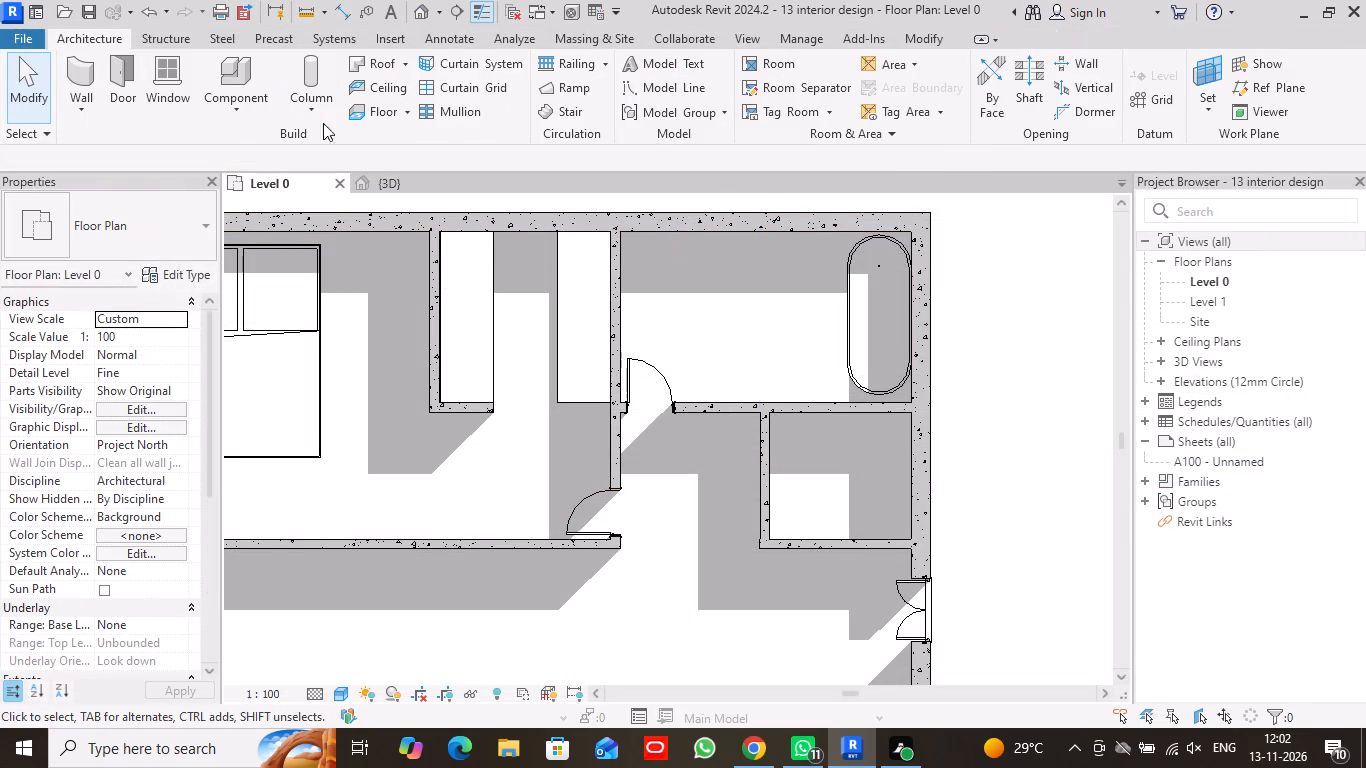
Load the Sink-Single-2D family and try to place a 26" x 22" sink in the bathroom near the outer wall.
left_click(233, 106)
left_click(281, 140)
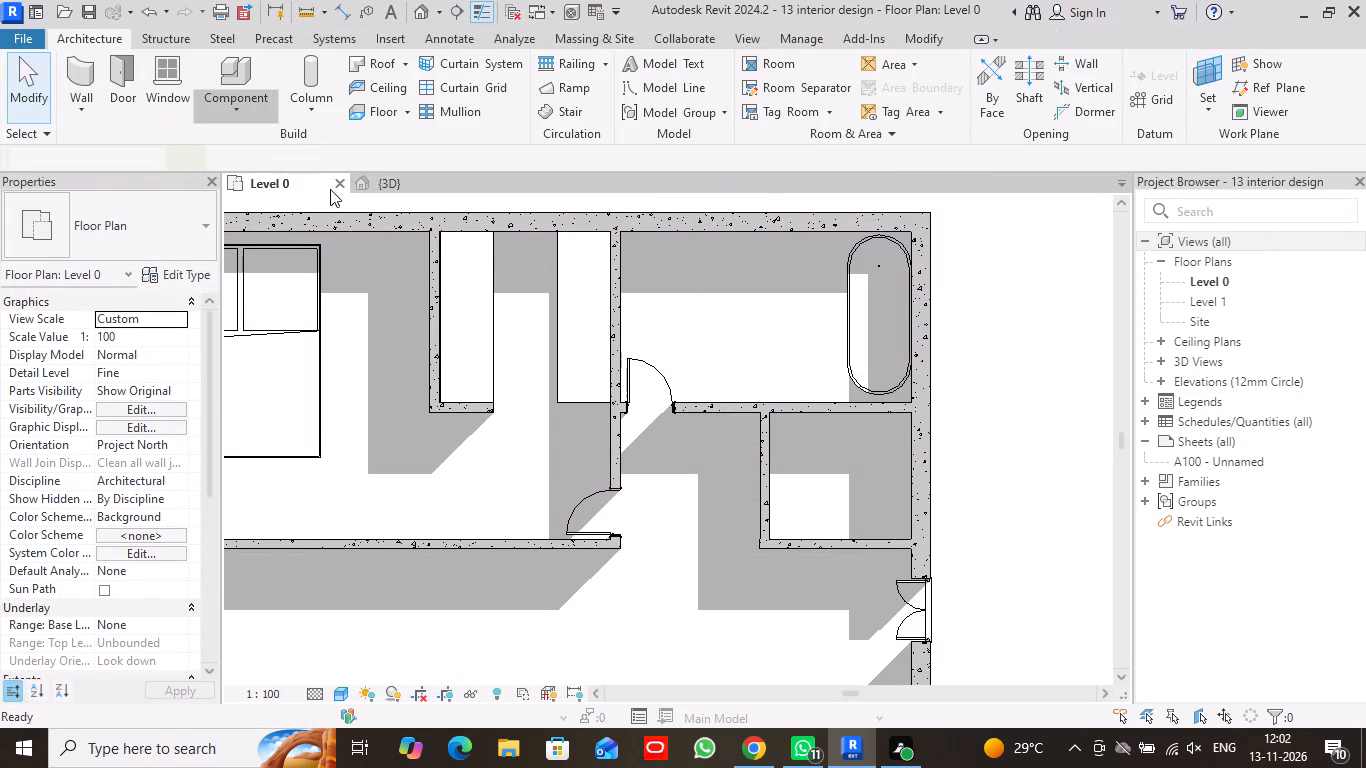
double_click(856, 104)
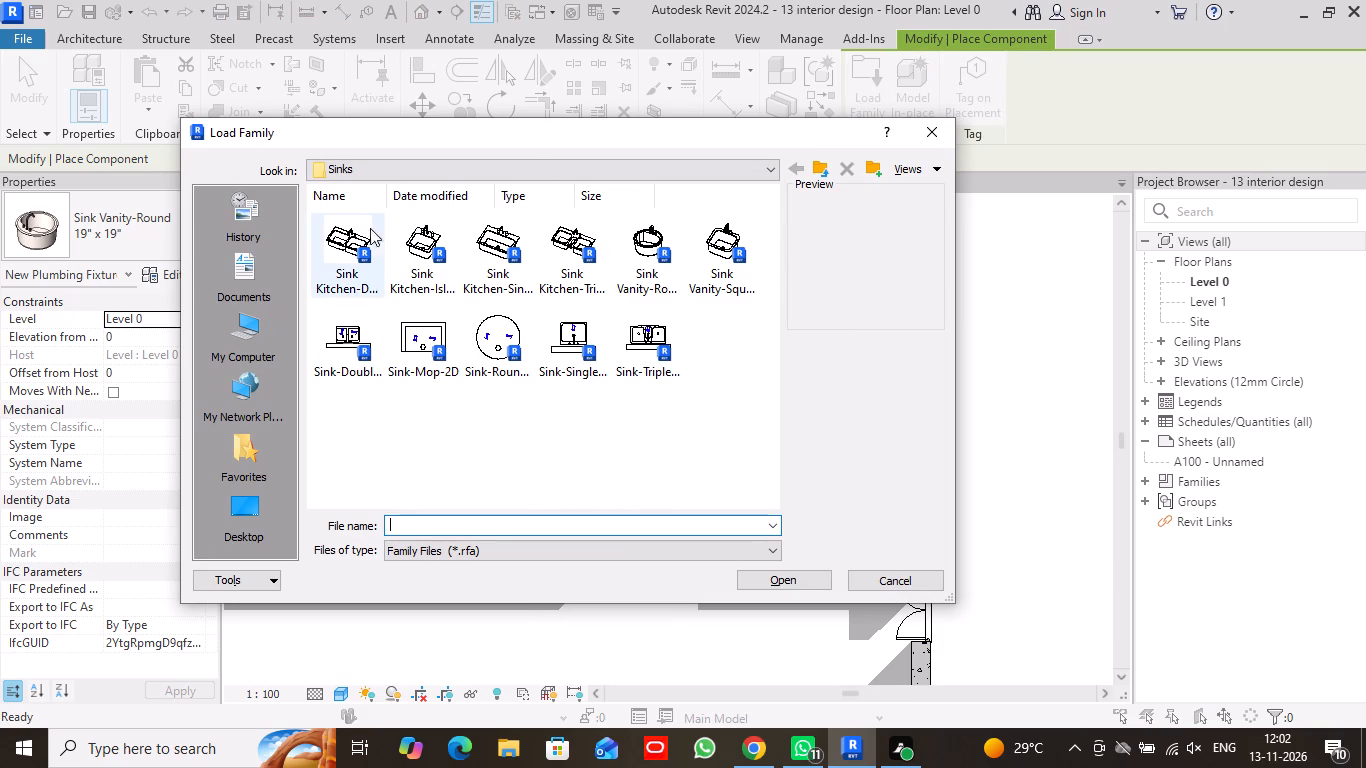
left_click(325, 358)
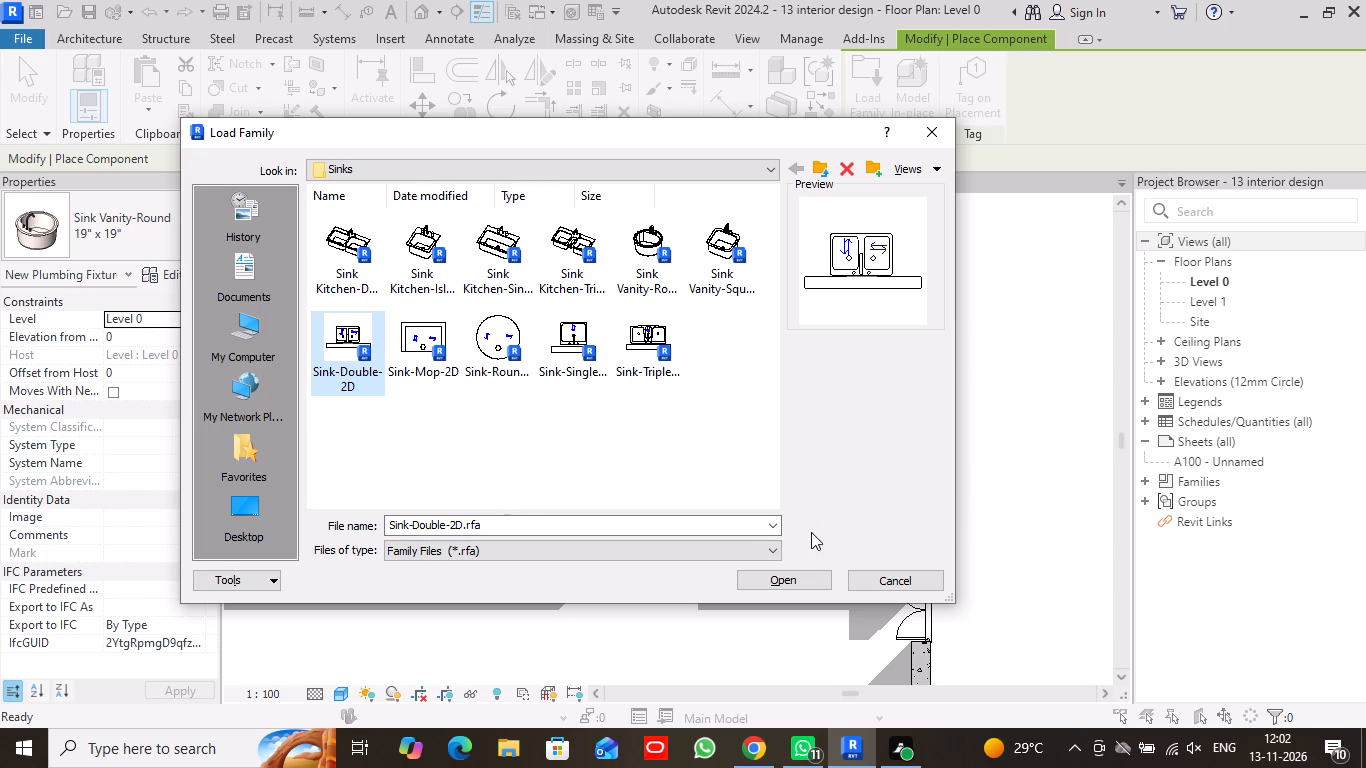
double_click(570, 364)
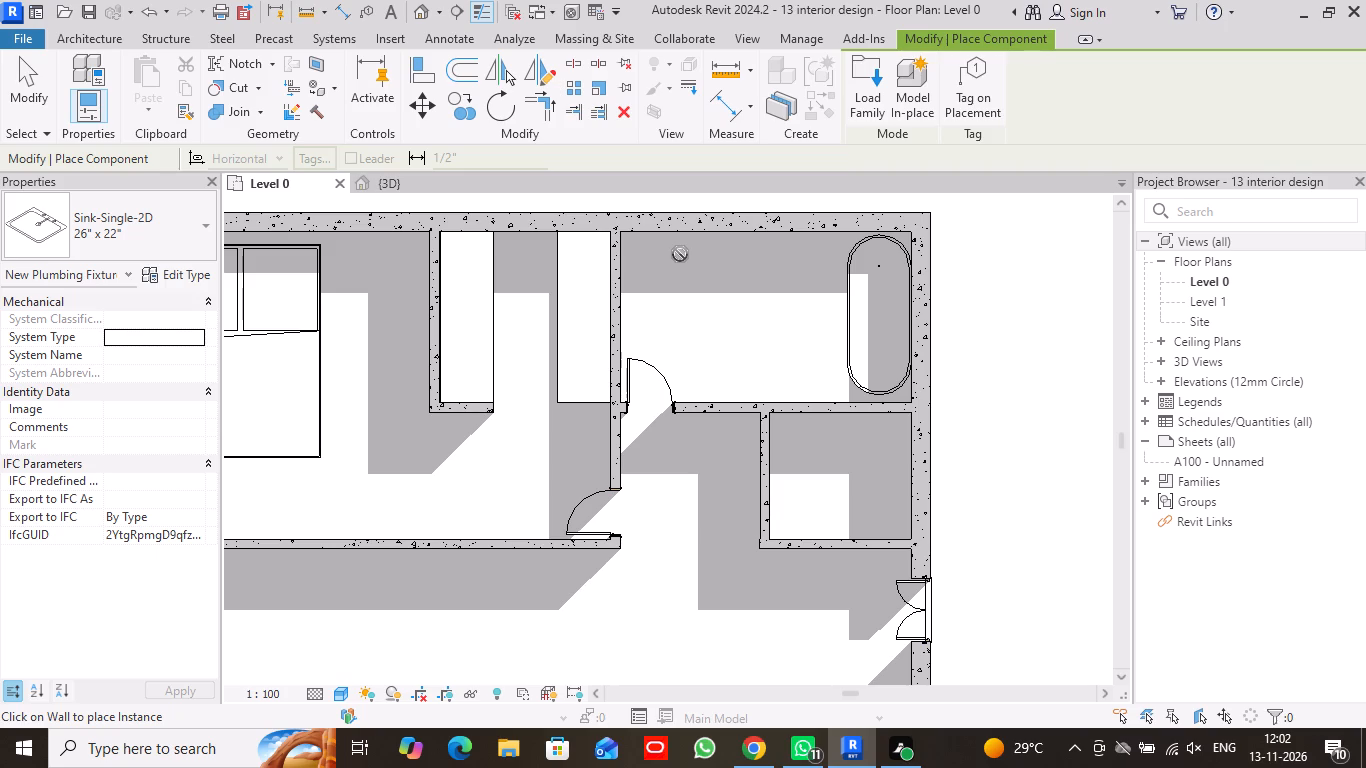
left_click(680, 254)
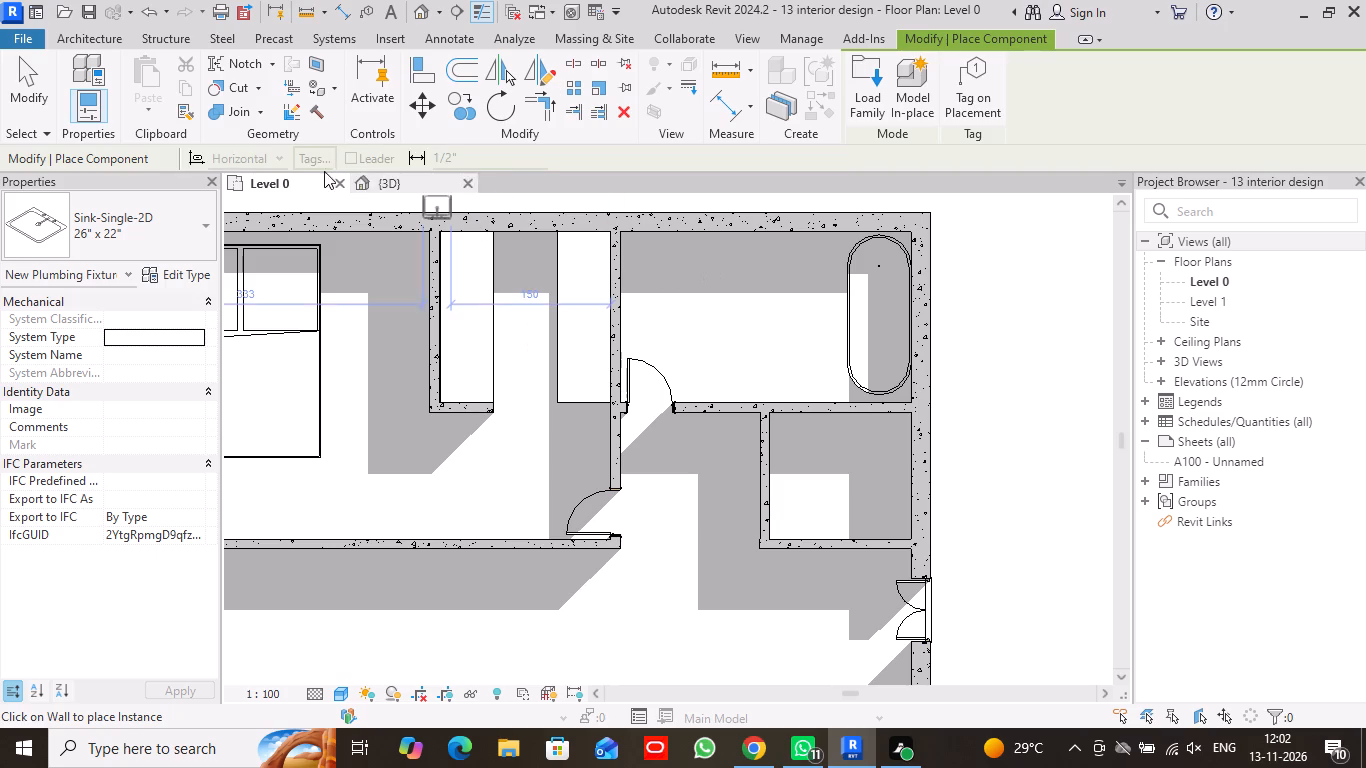
Browse the family library for another component to load, checking the Water Closets, Sinks, Architectural and Furniture System folders.
left_click(198, 218)
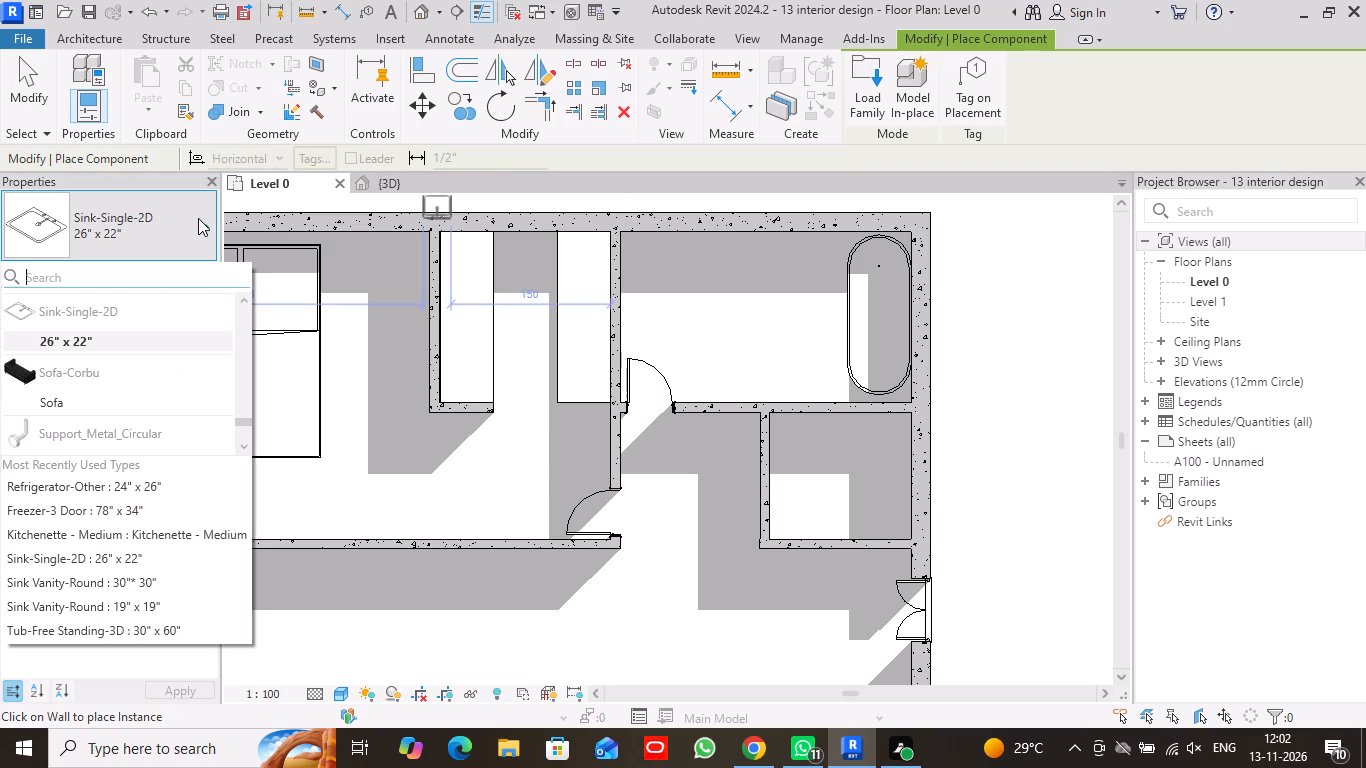
left_click(875, 96)
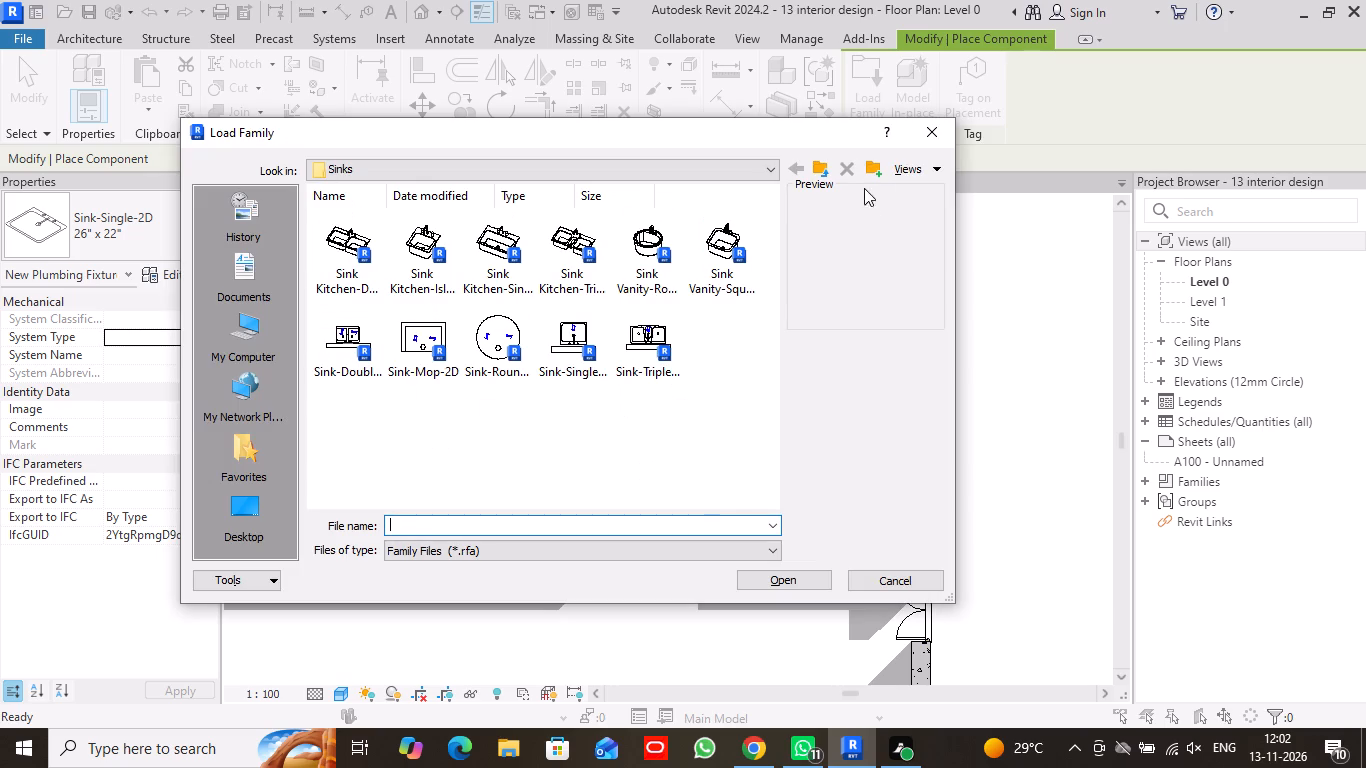
left_click(819, 166)
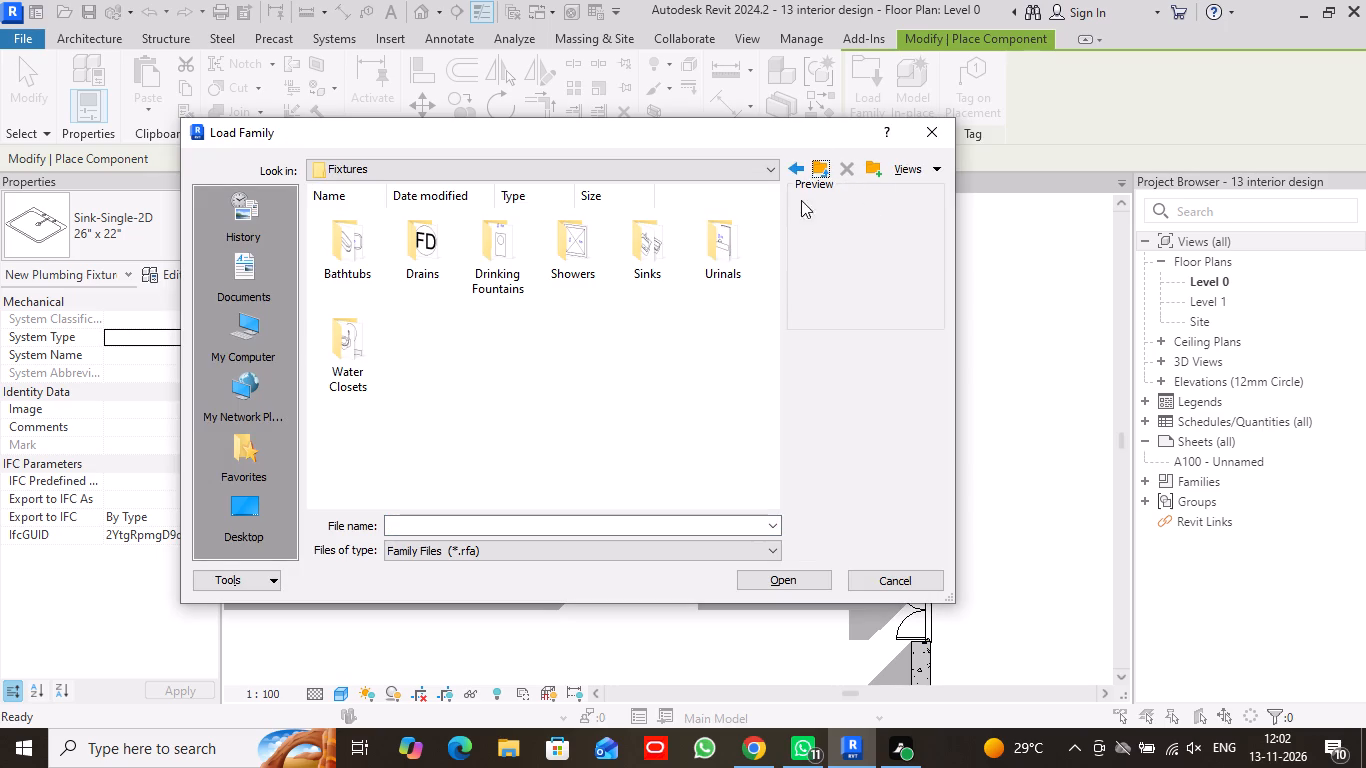
double_click(368, 355)
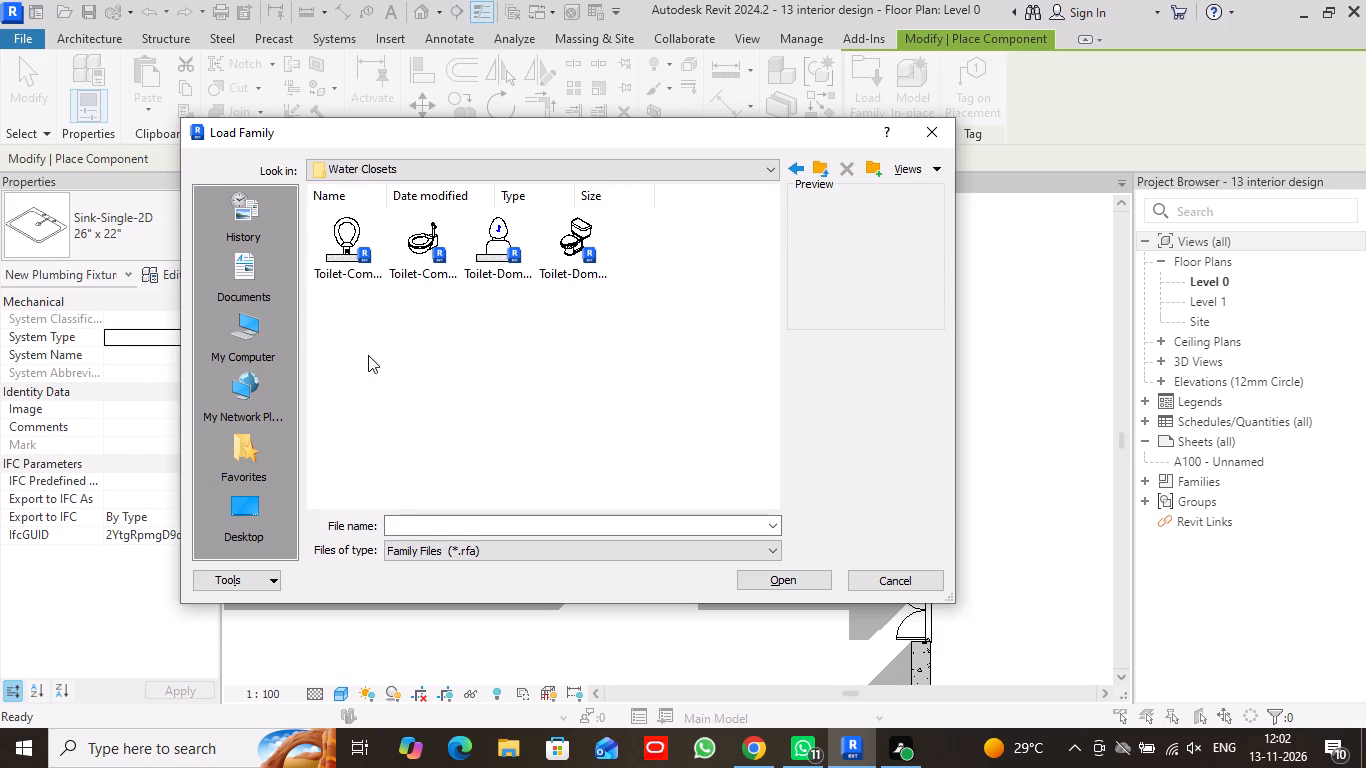
left_click(793, 164)
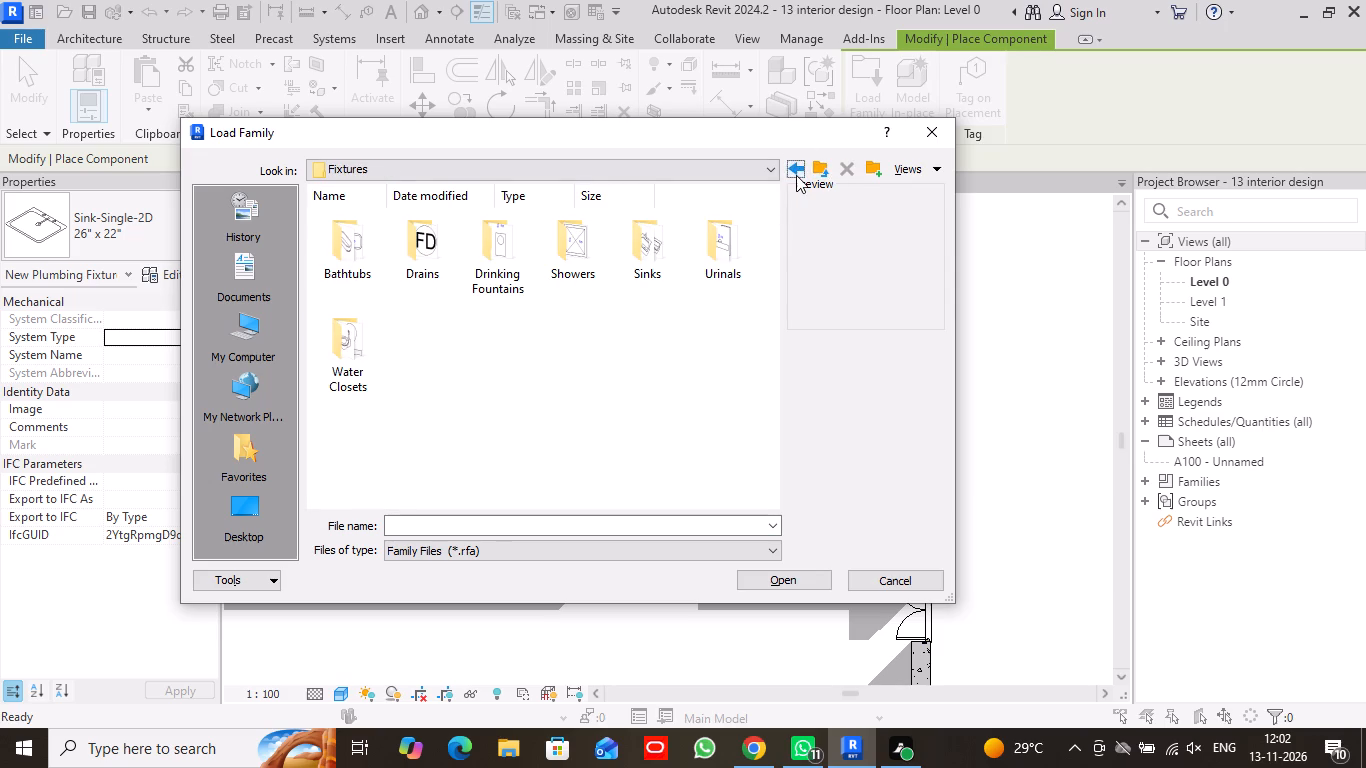
left_click(797, 171)
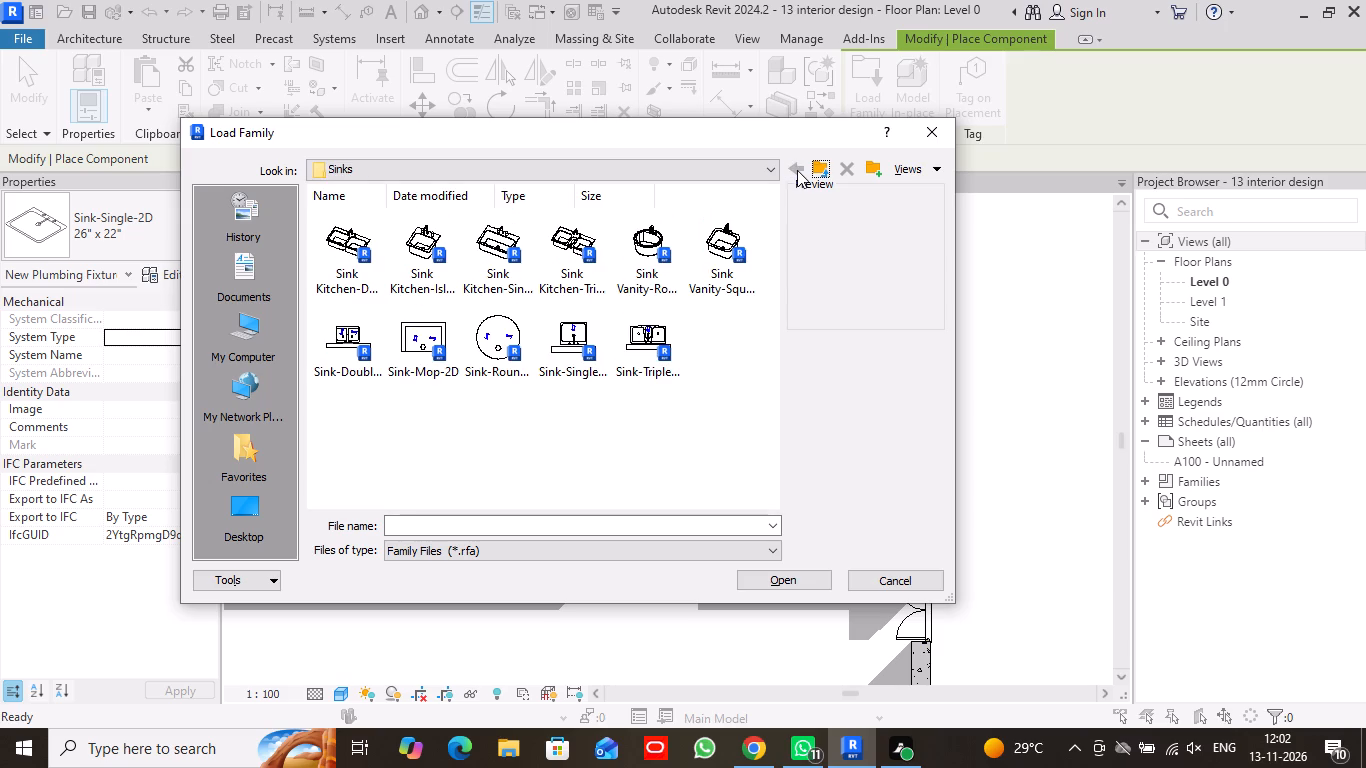
left_click(817, 167)
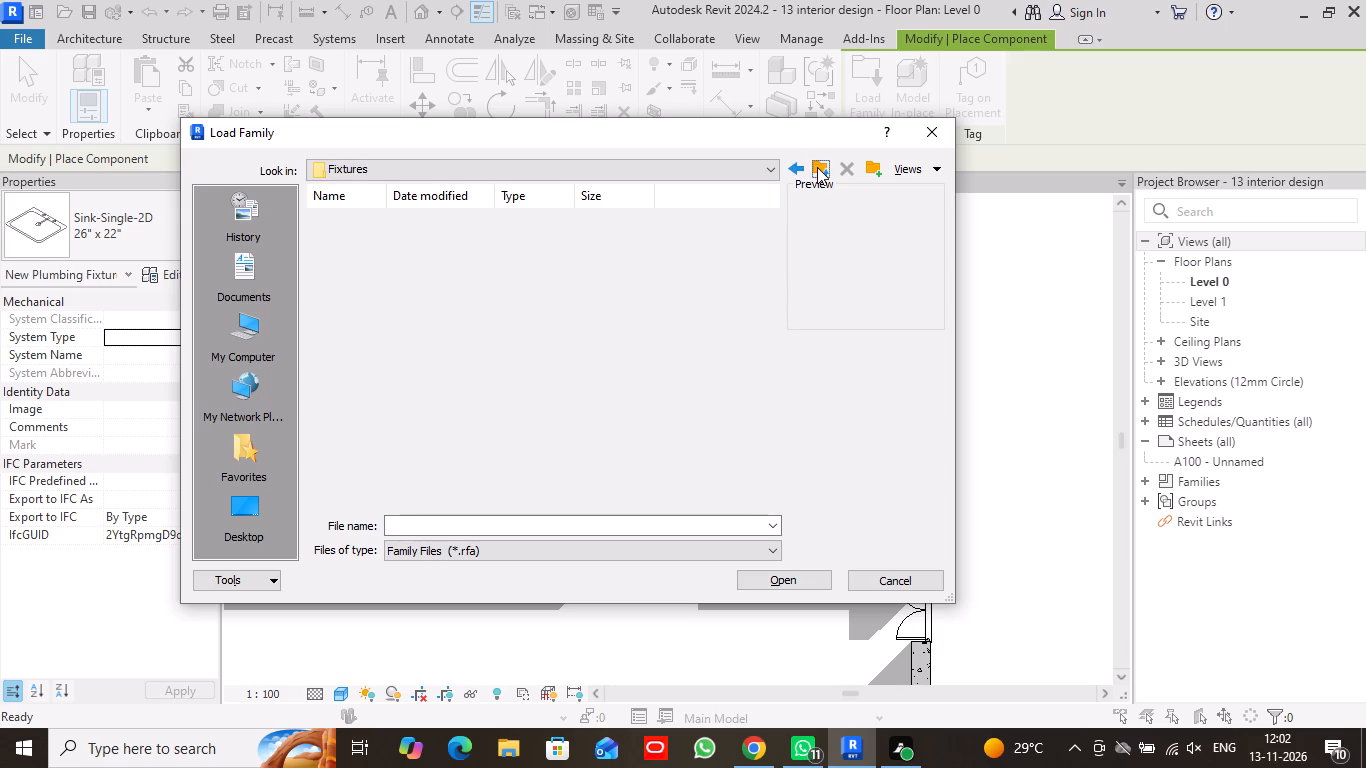
left_click(817, 167)
left_click(818, 167)
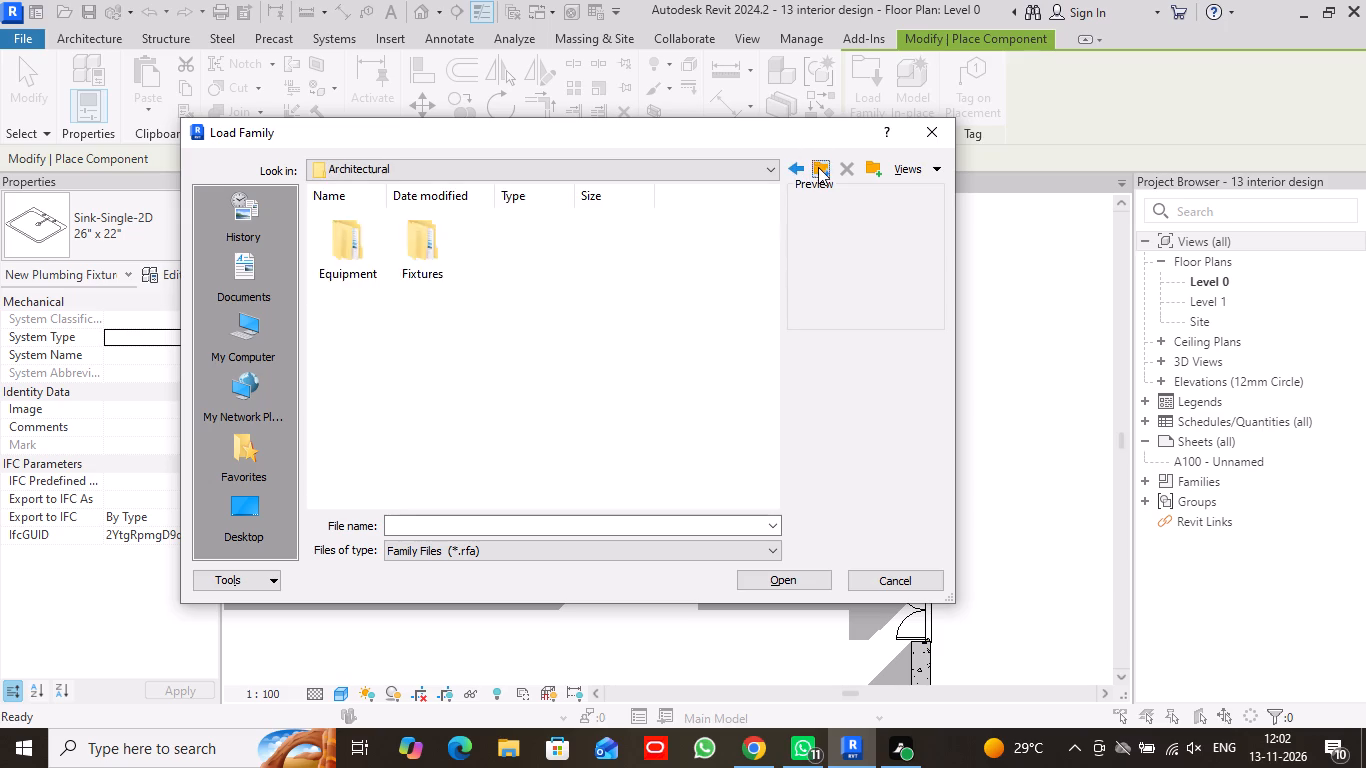
left_click(818, 167)
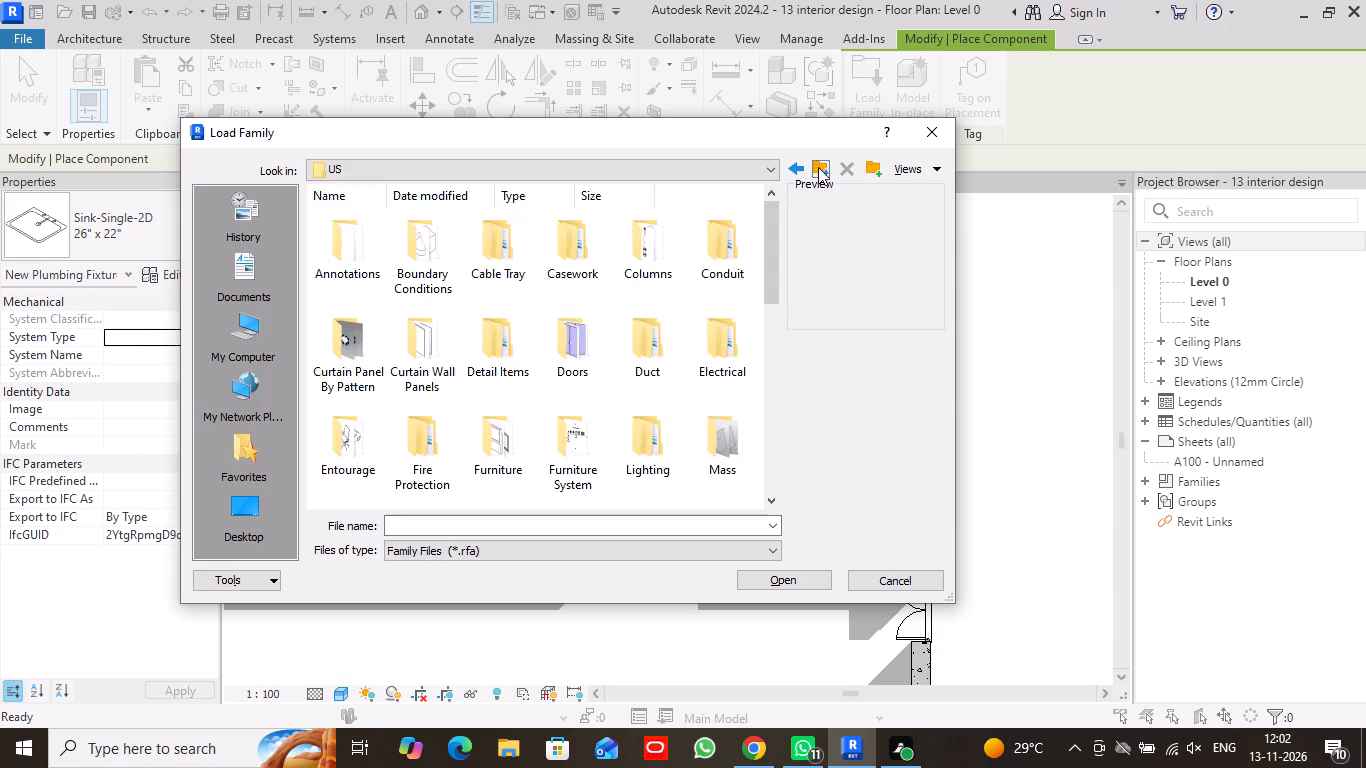
scroll(654, 295, "up", 3)
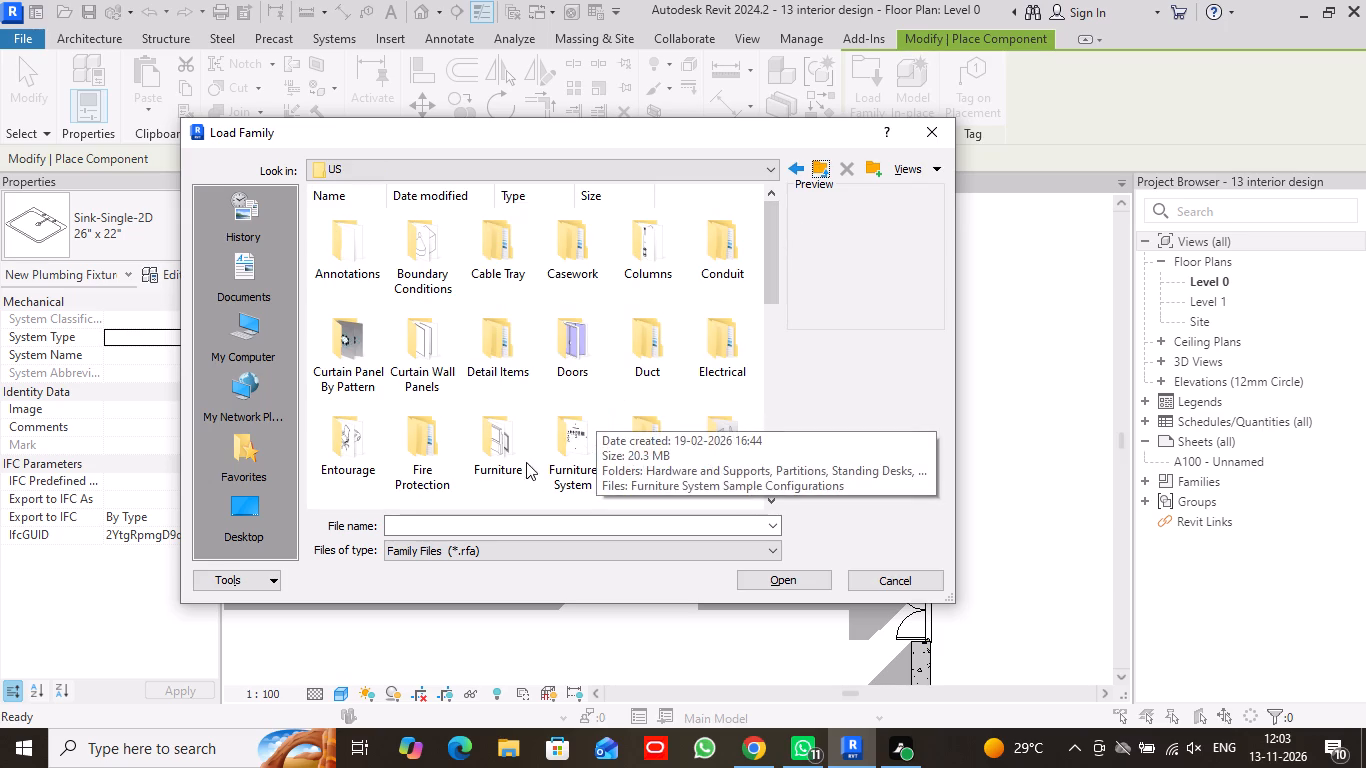
double_click(561, 443)
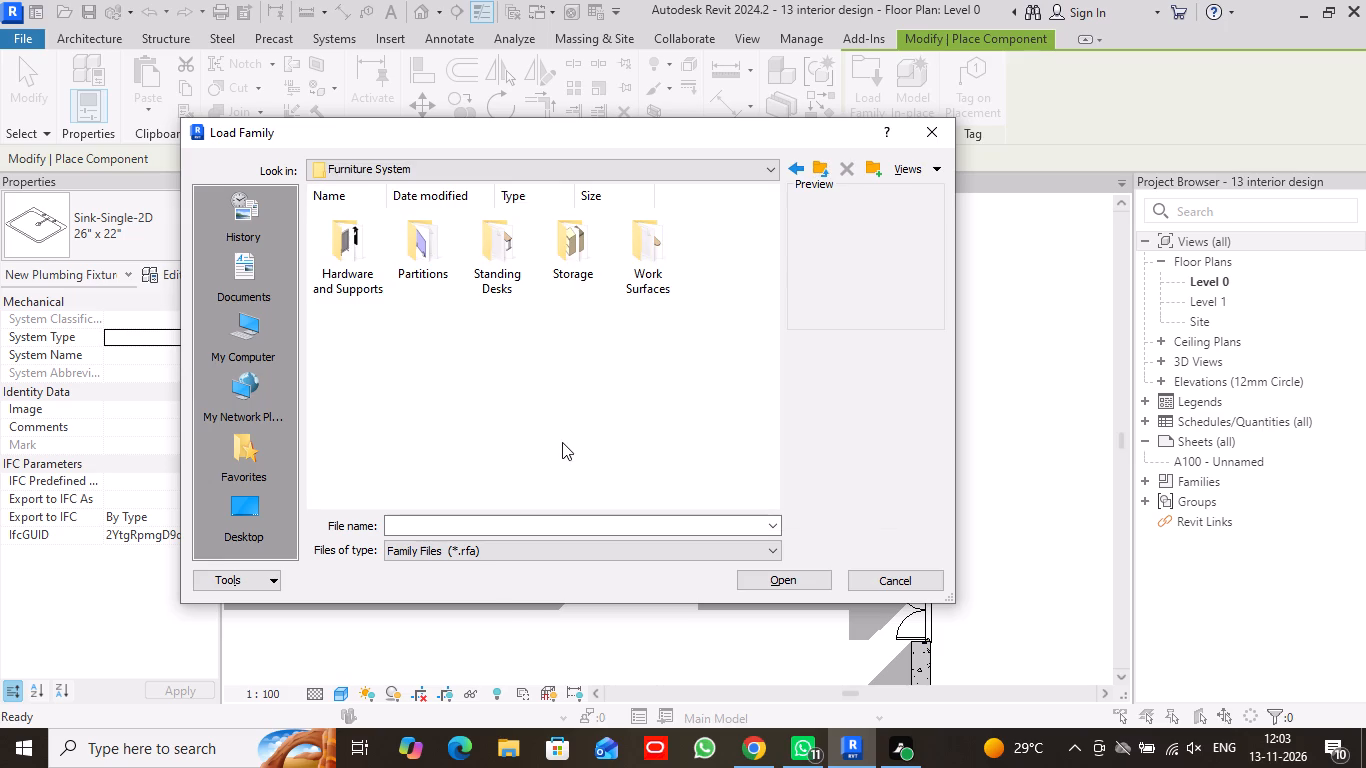
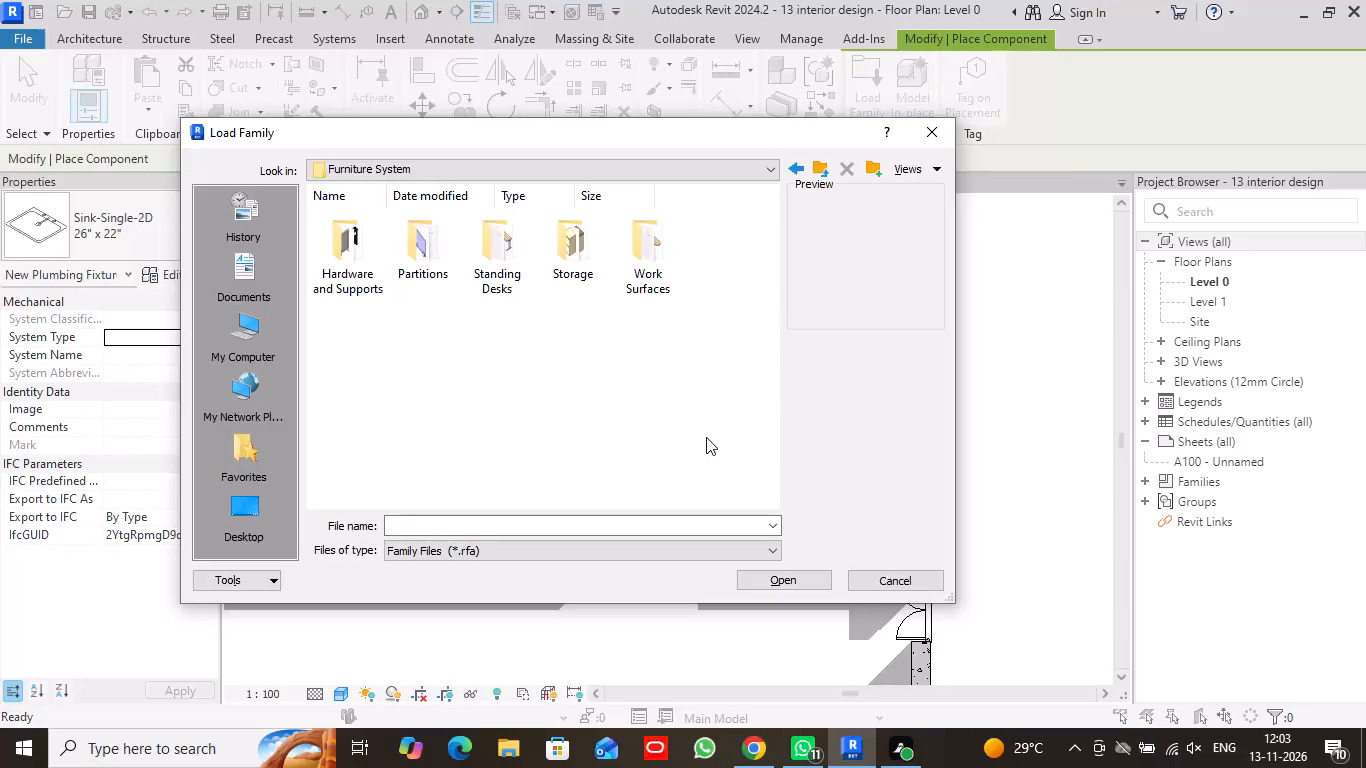
Browse the Specialty Equipment family folders for a suitable component, checking Toilet Room Specialties, Store Fixtures, Food Service and Domestic, including High-End.
left_click(794, 168)
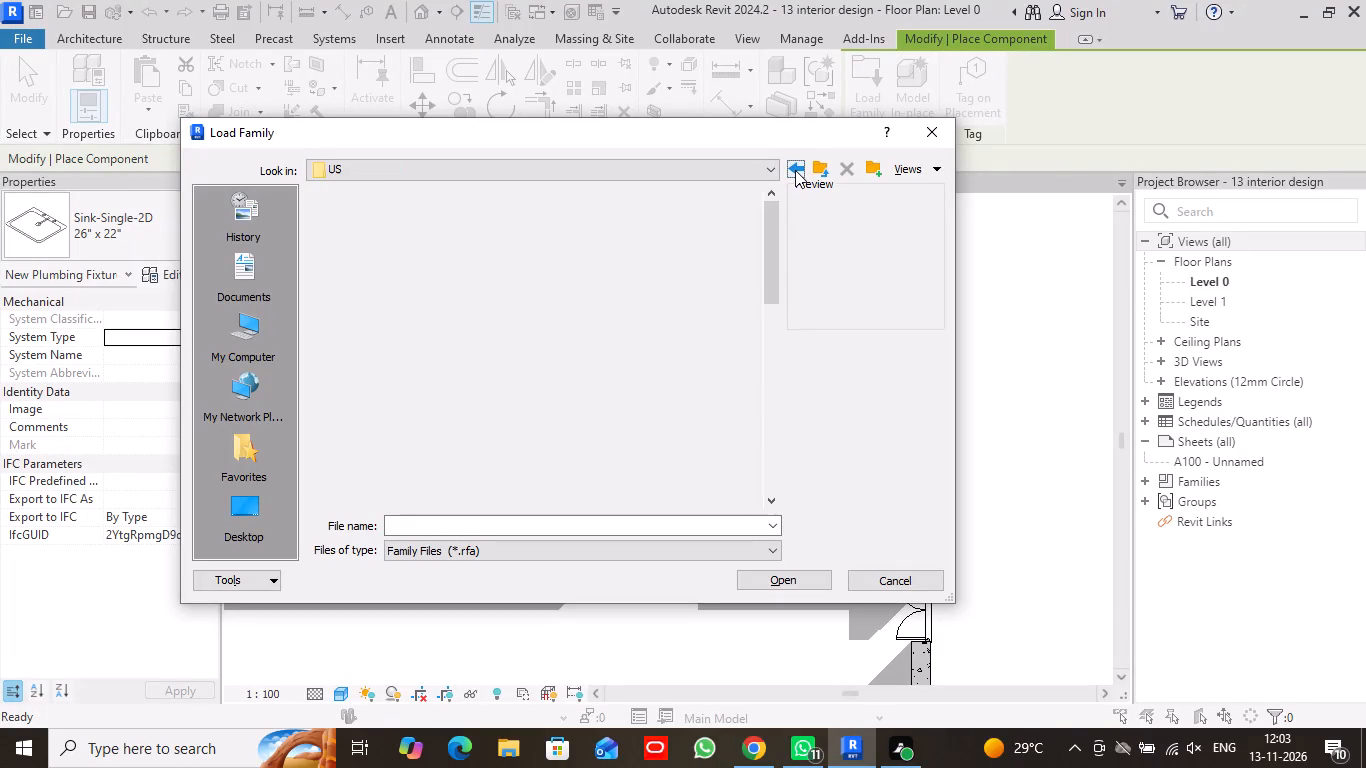
scroll(555, 388, "down", 1)
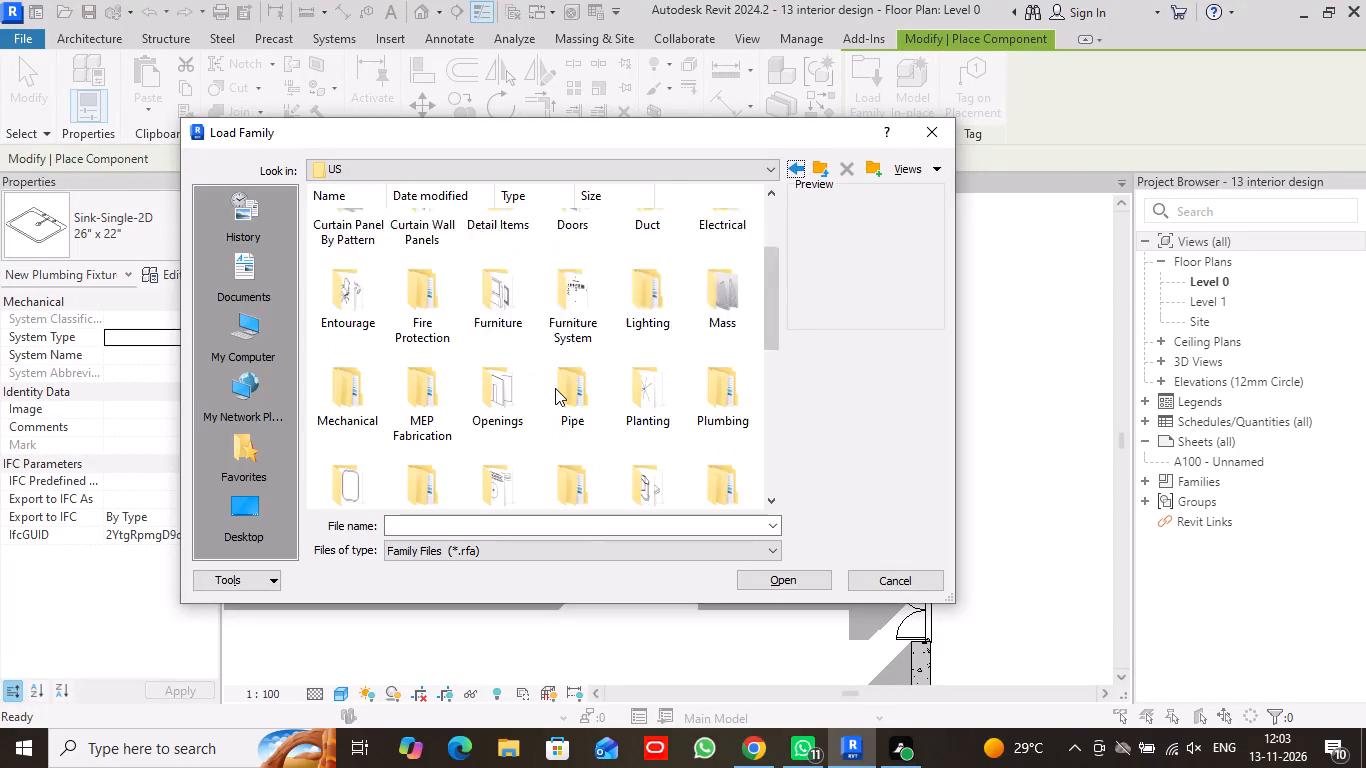
scroll(555, 388, "down", 1)
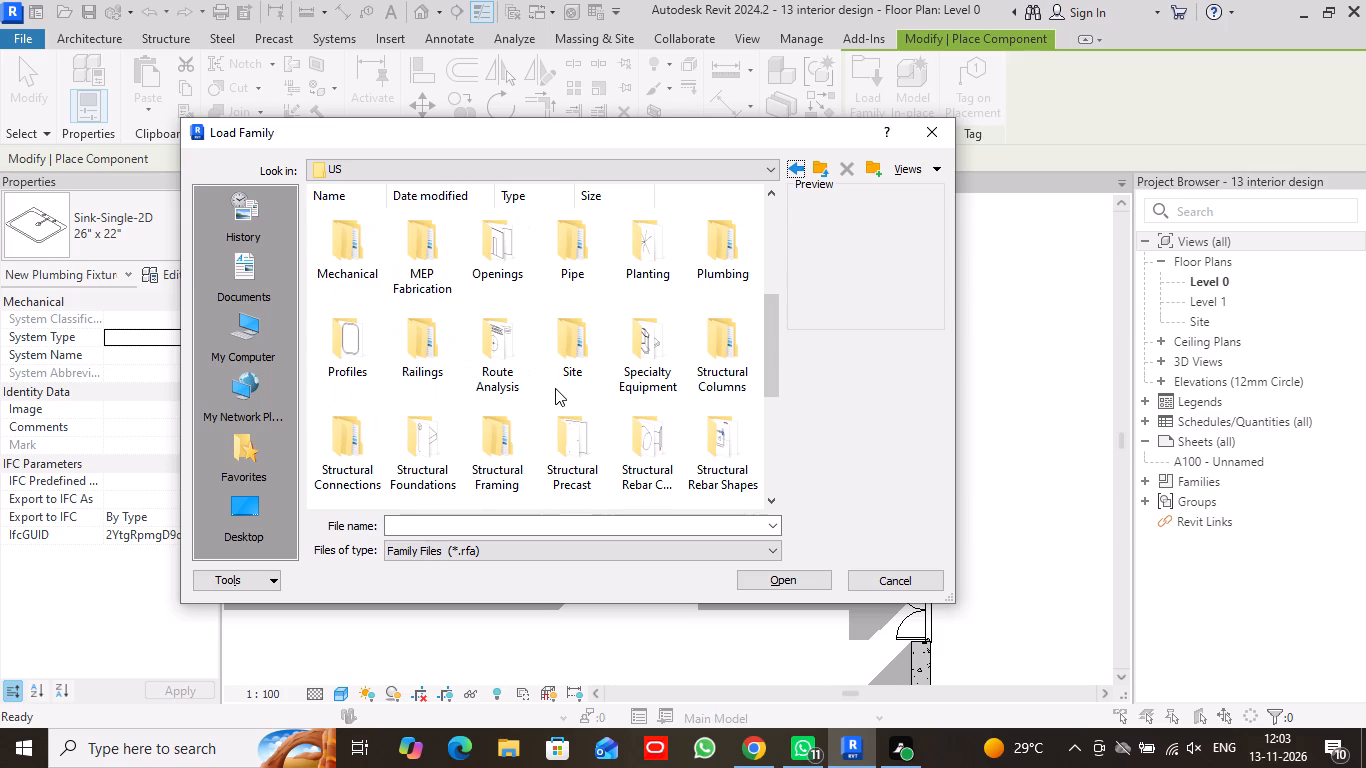
double_click(634, 362)
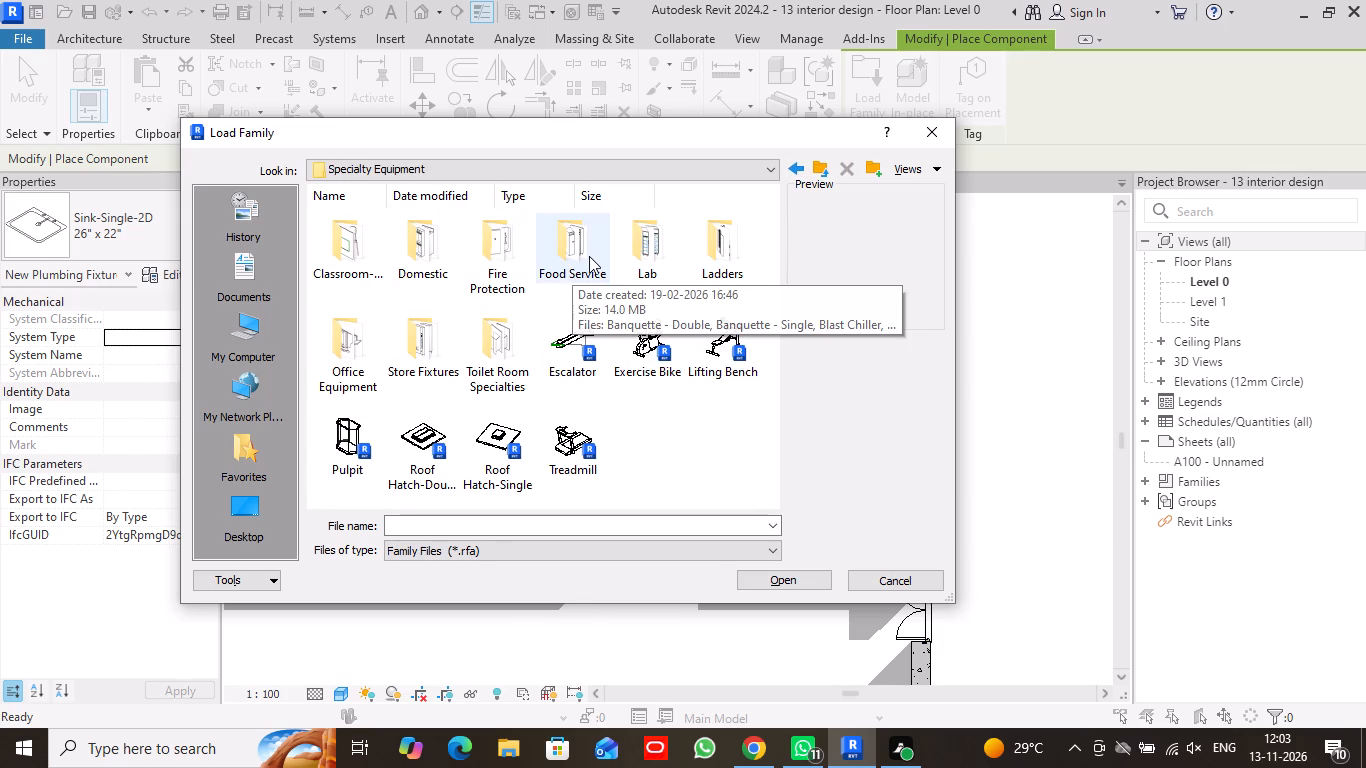
double_click(521, 364)
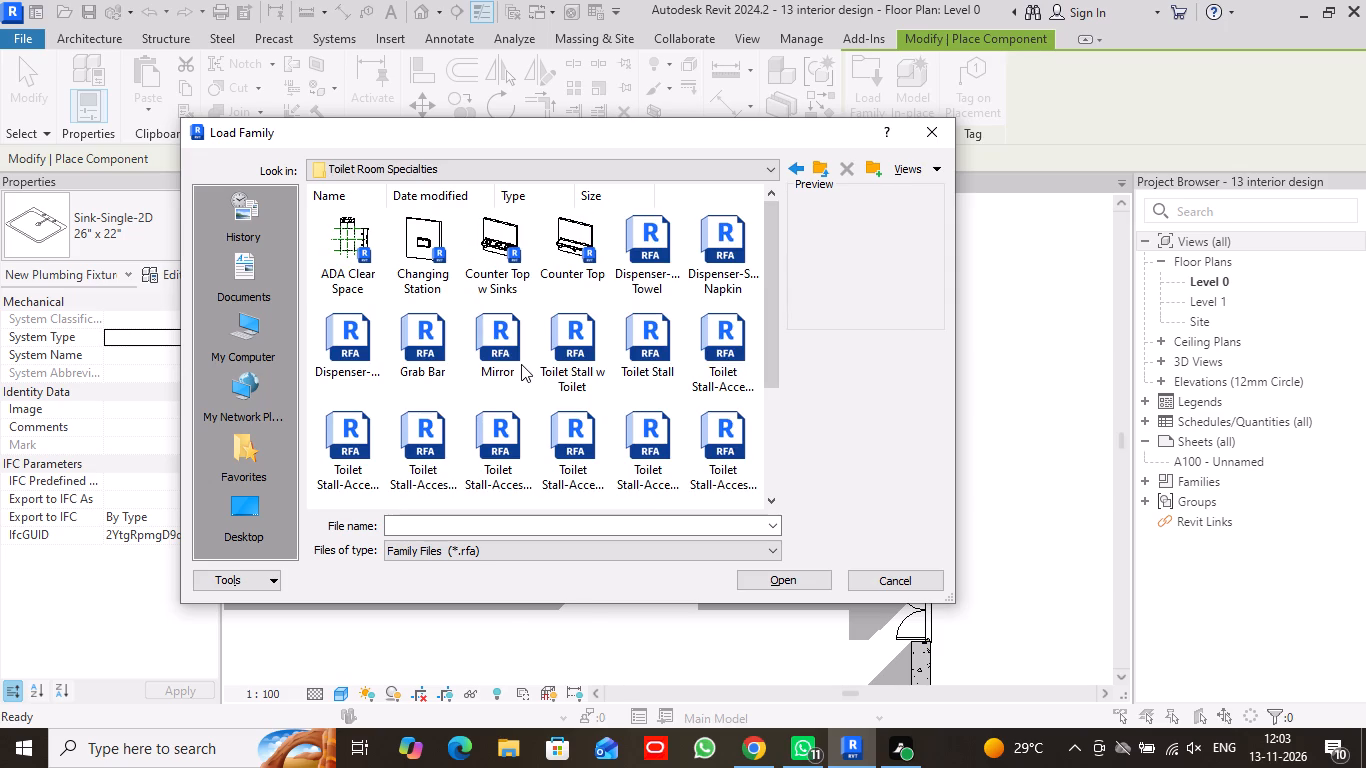
left_click(801, 166)
double_click(421, 350)
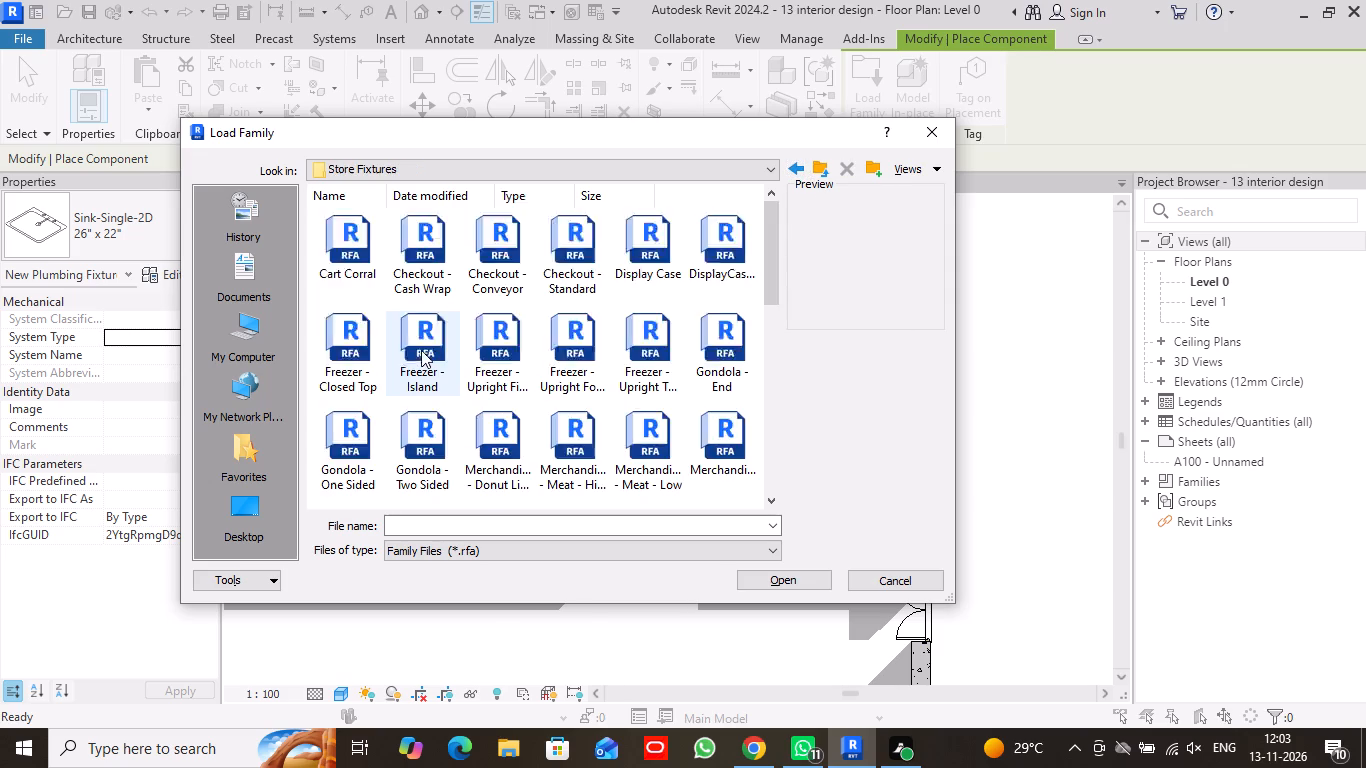
left_click(797, 167)
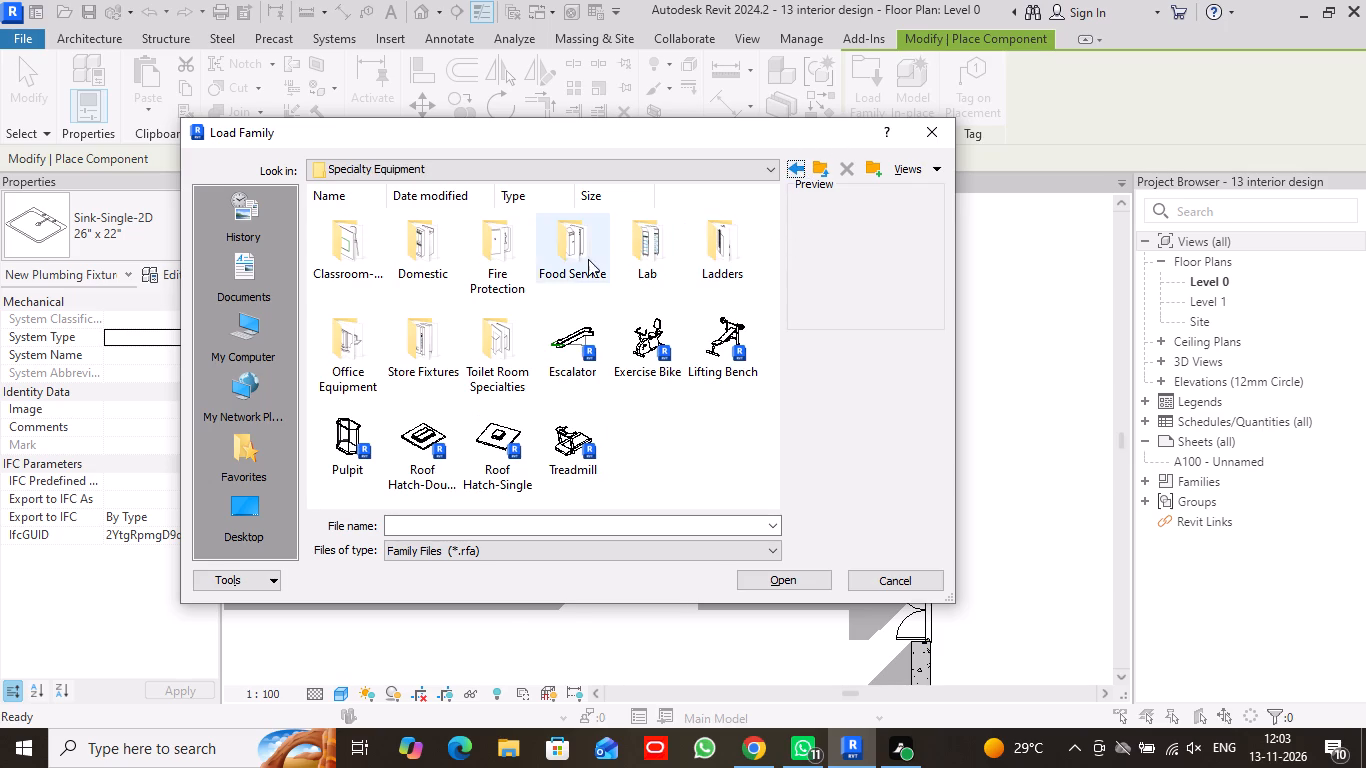
double_click(587, 259)
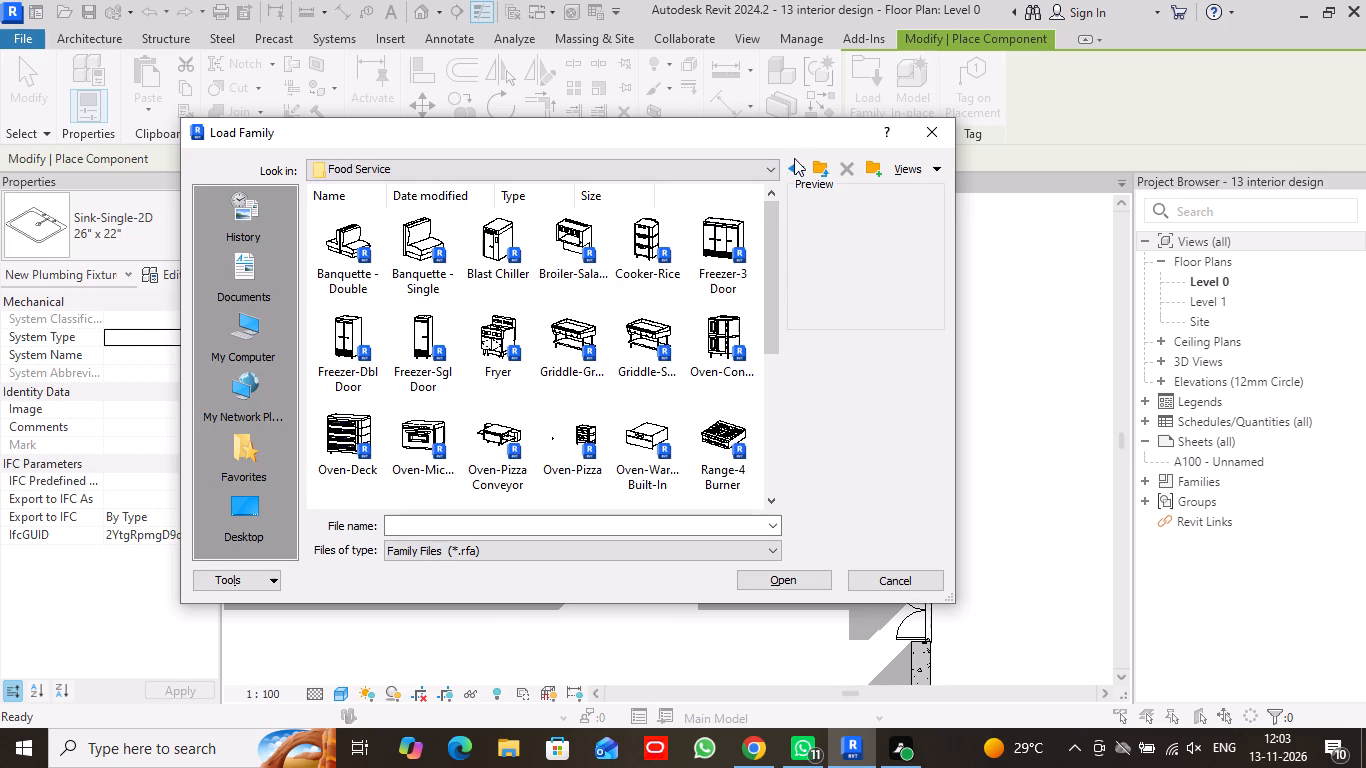
left_click(794, 168)
double_click(435, 255)
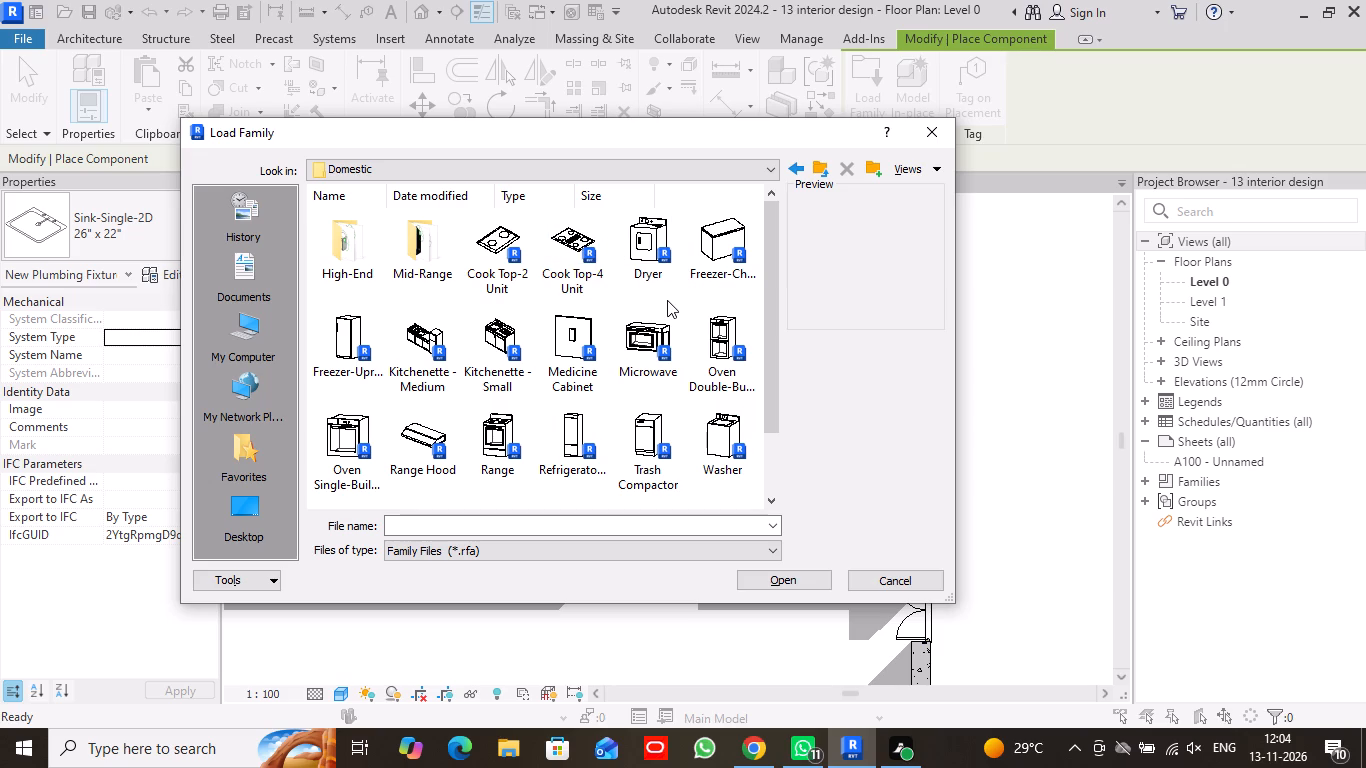
scroll(667, 300, "down", 2)
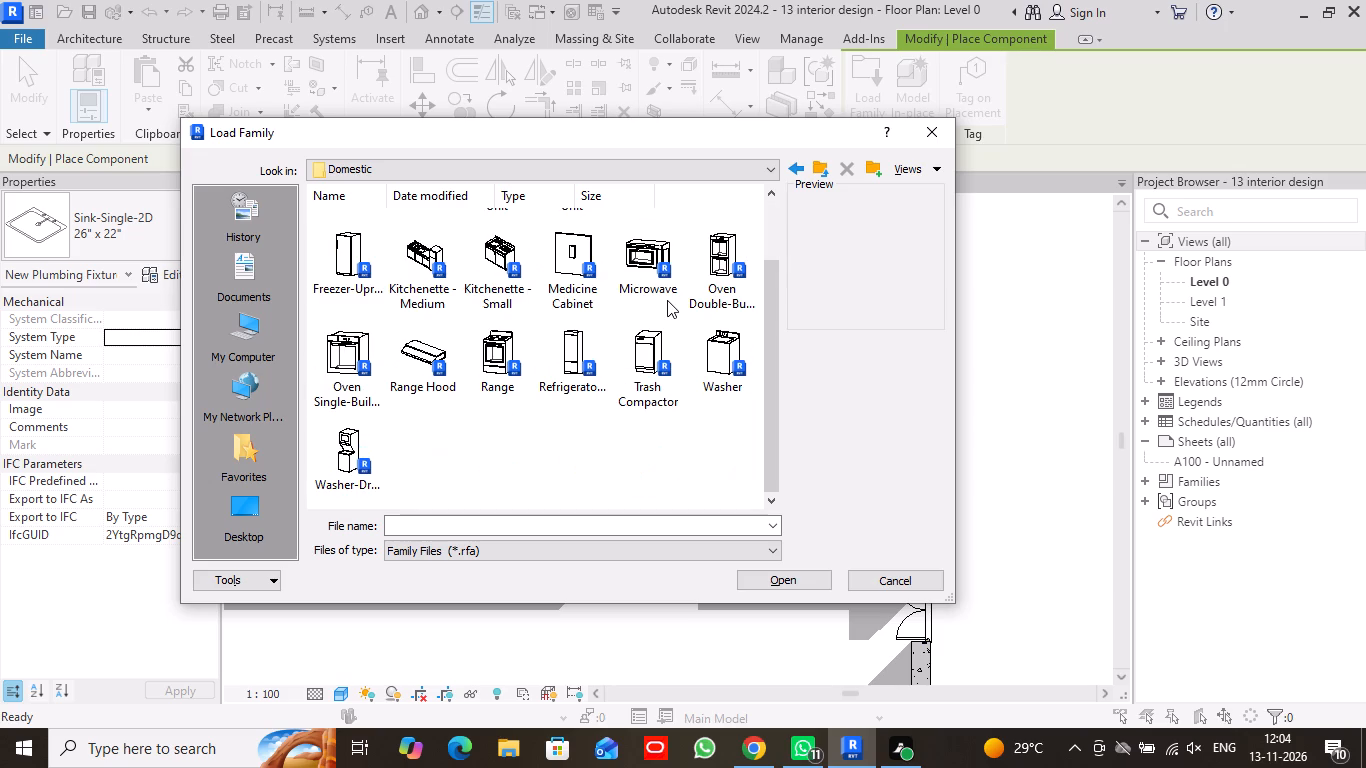
scroll(667, 300, "up", 3)
double_click(338, 244)
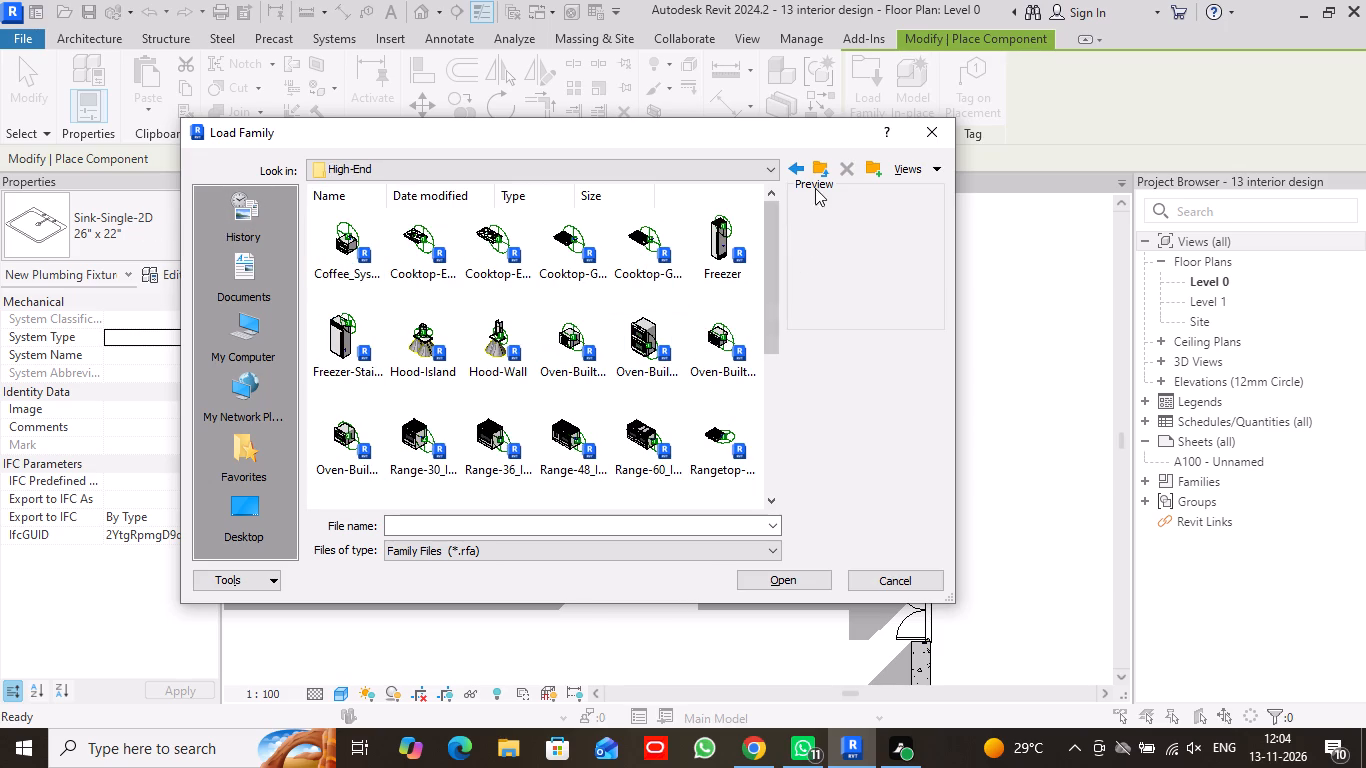
left_click(788, 169)
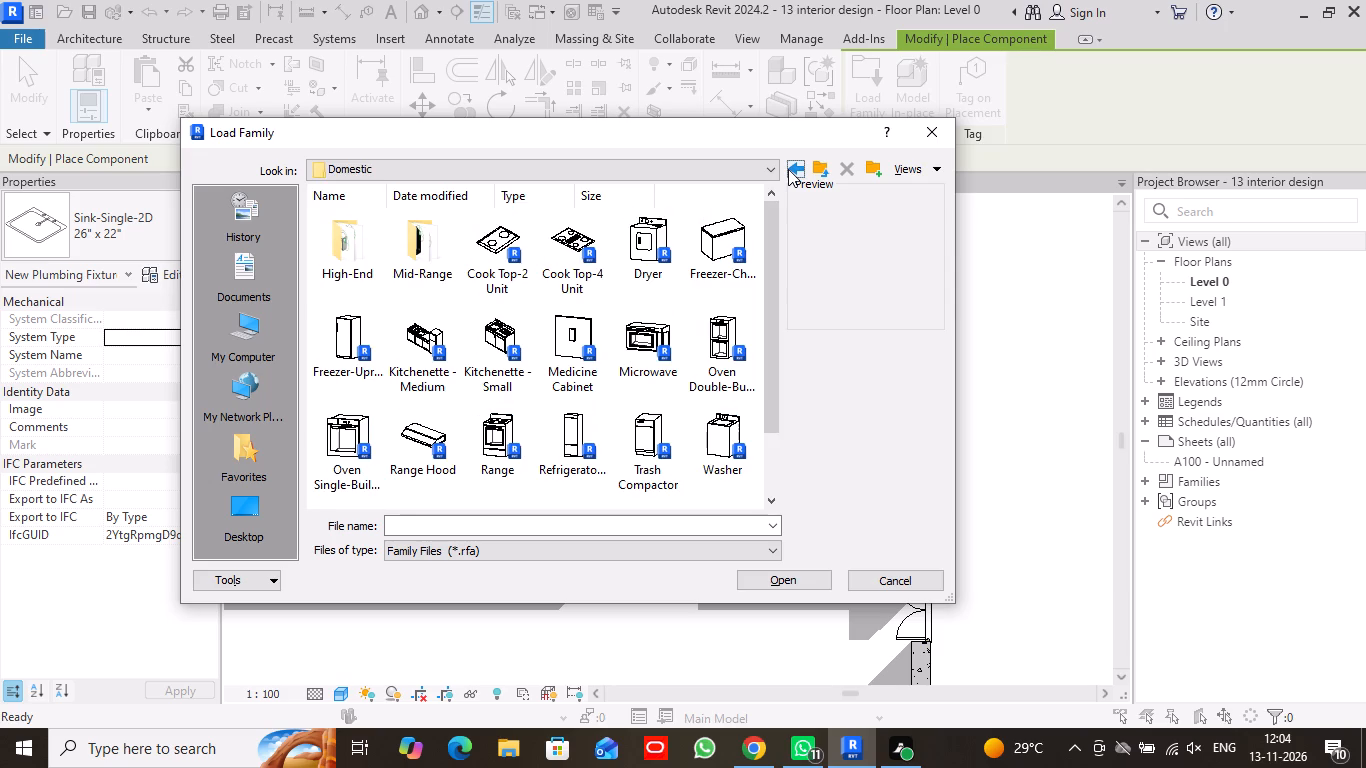
left_click(788, 169)
left_click(788, 169)
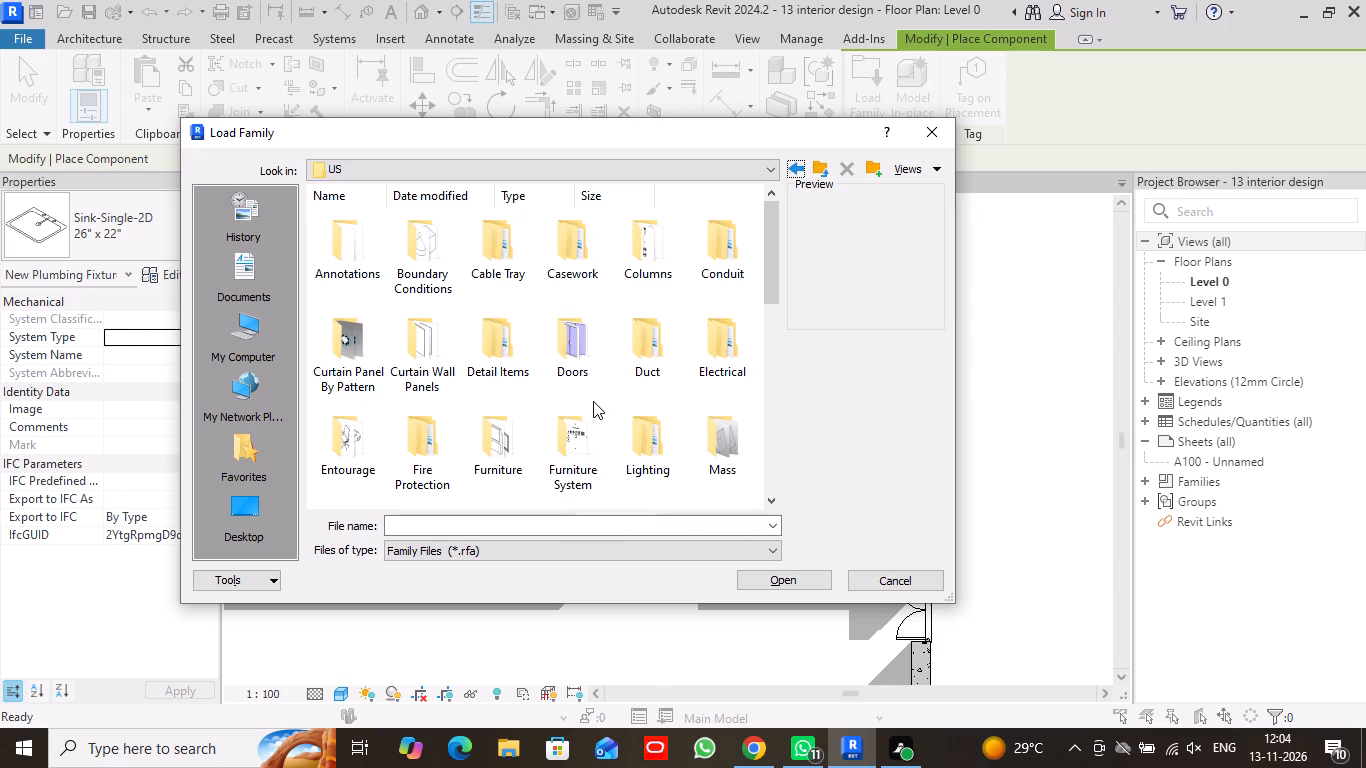
Check the Furniture System library, including Hardware and Supports, and the Furniture folder for a suitable family.
scroll(593, 401, "down", 2)
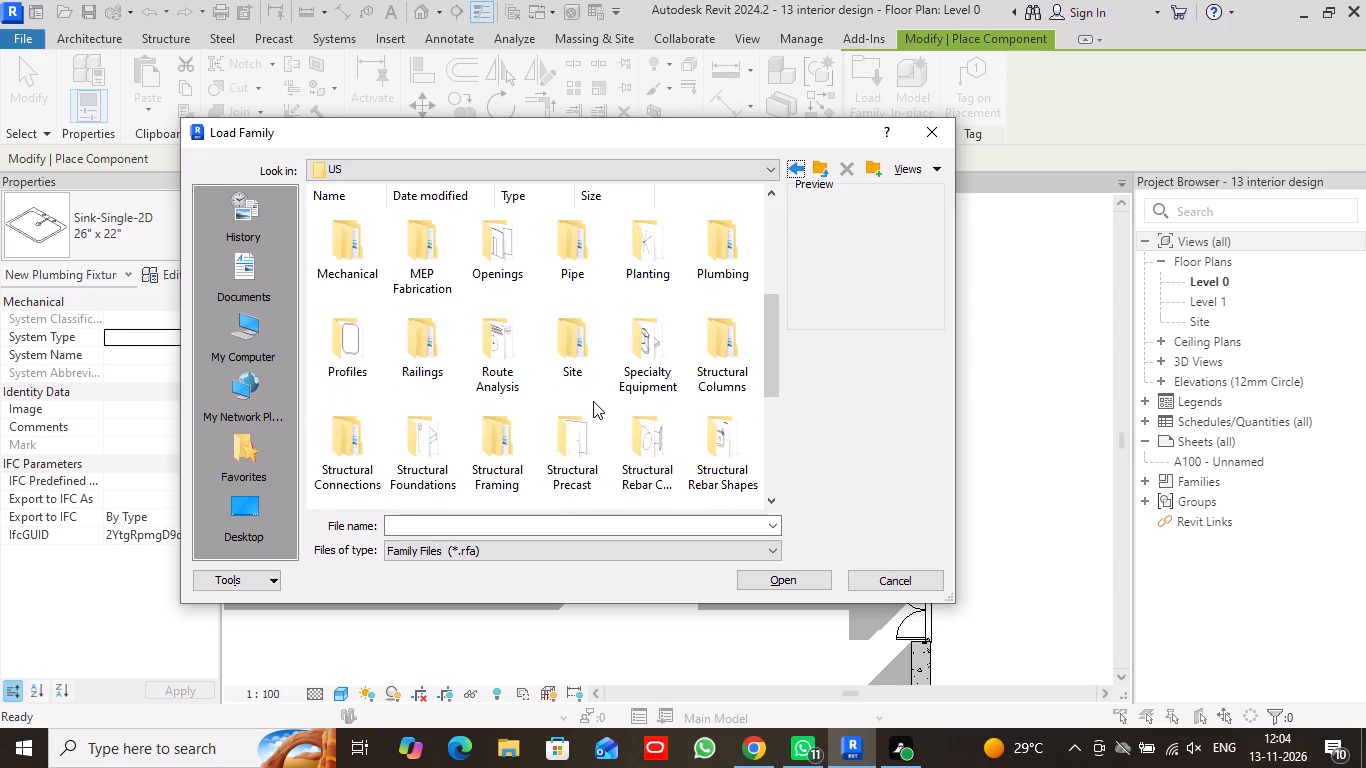
scroll(593, 401, "up", 3)
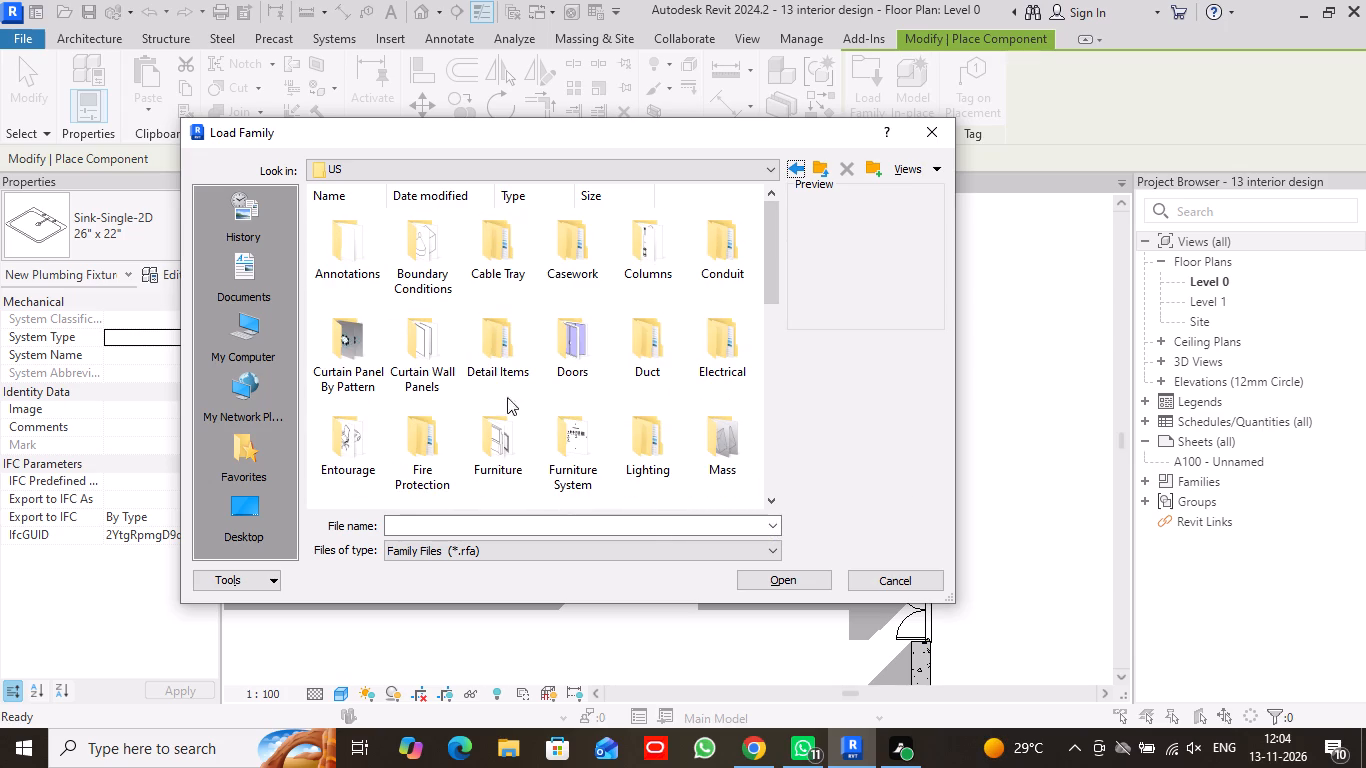
double_click(582, 440)
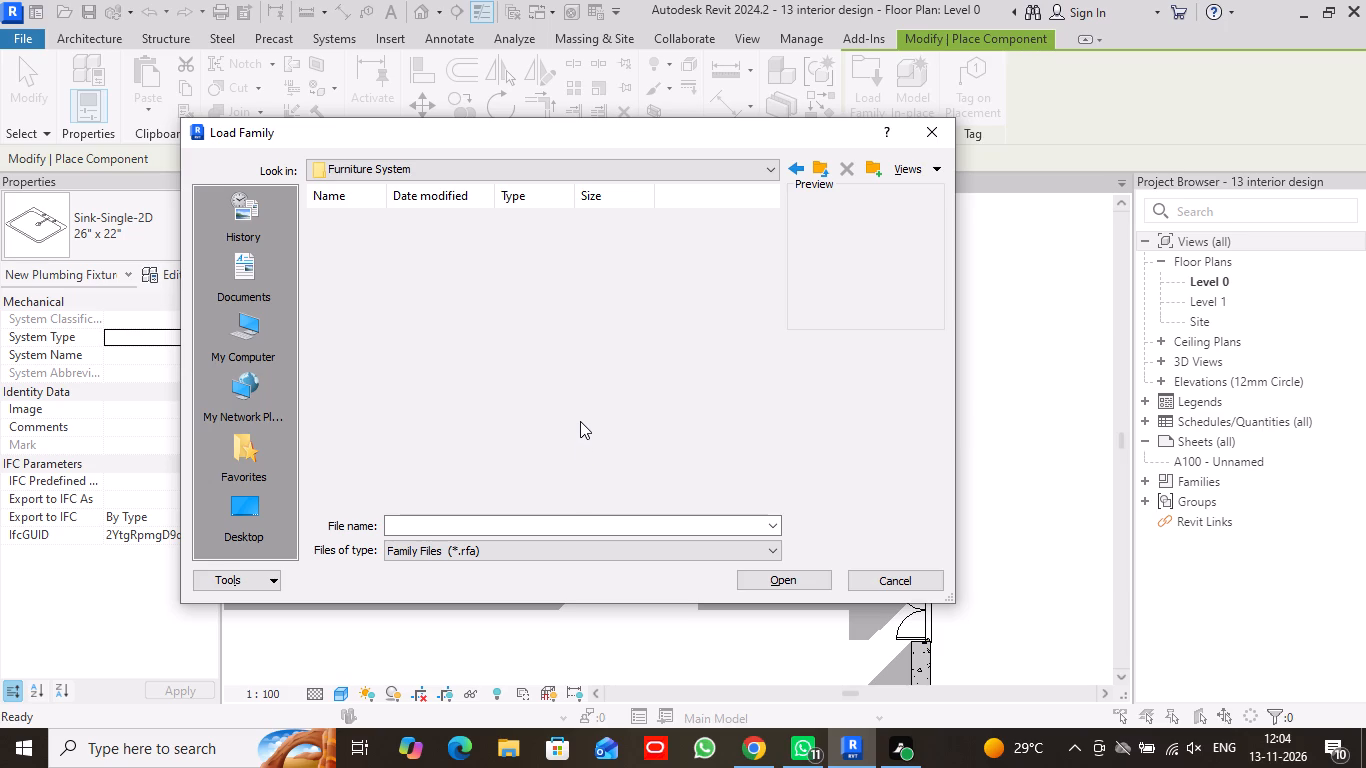
double_click(363, 274)
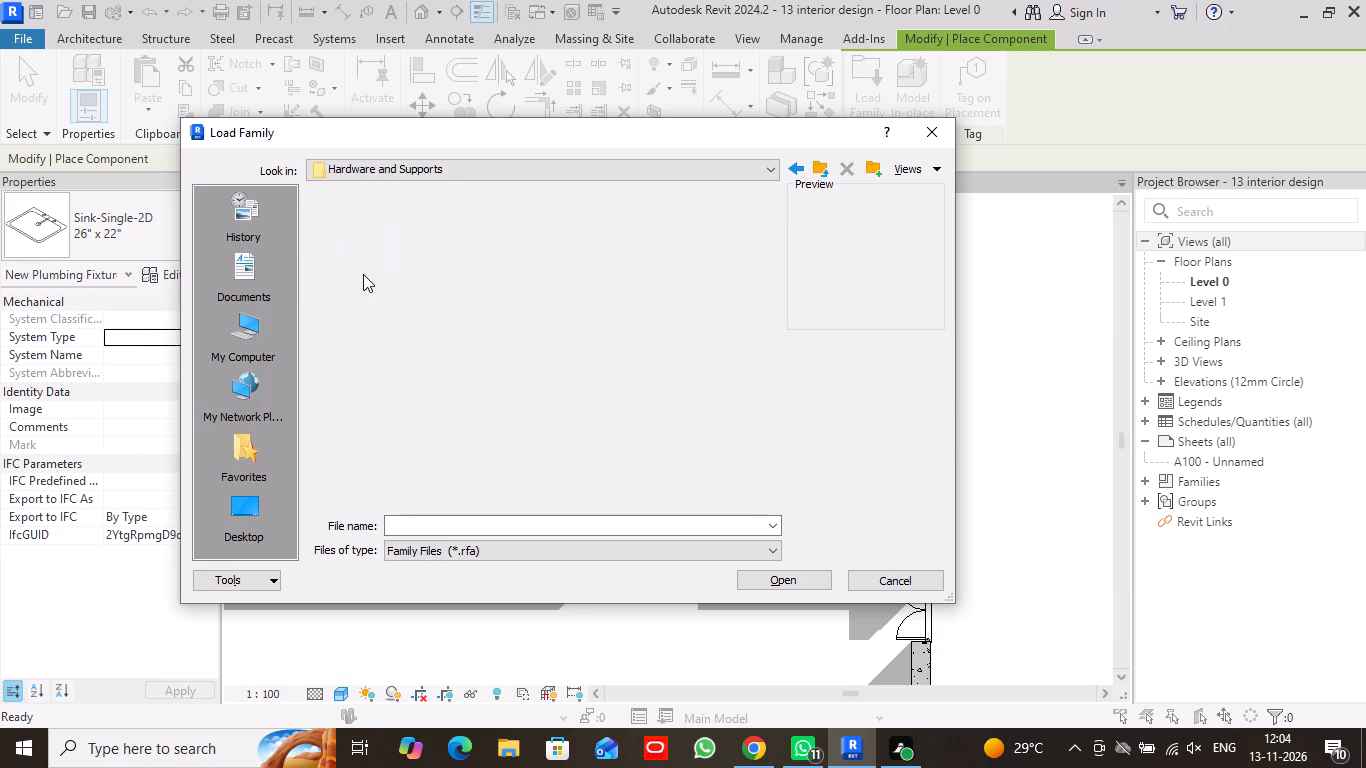
left_click(795, 164)
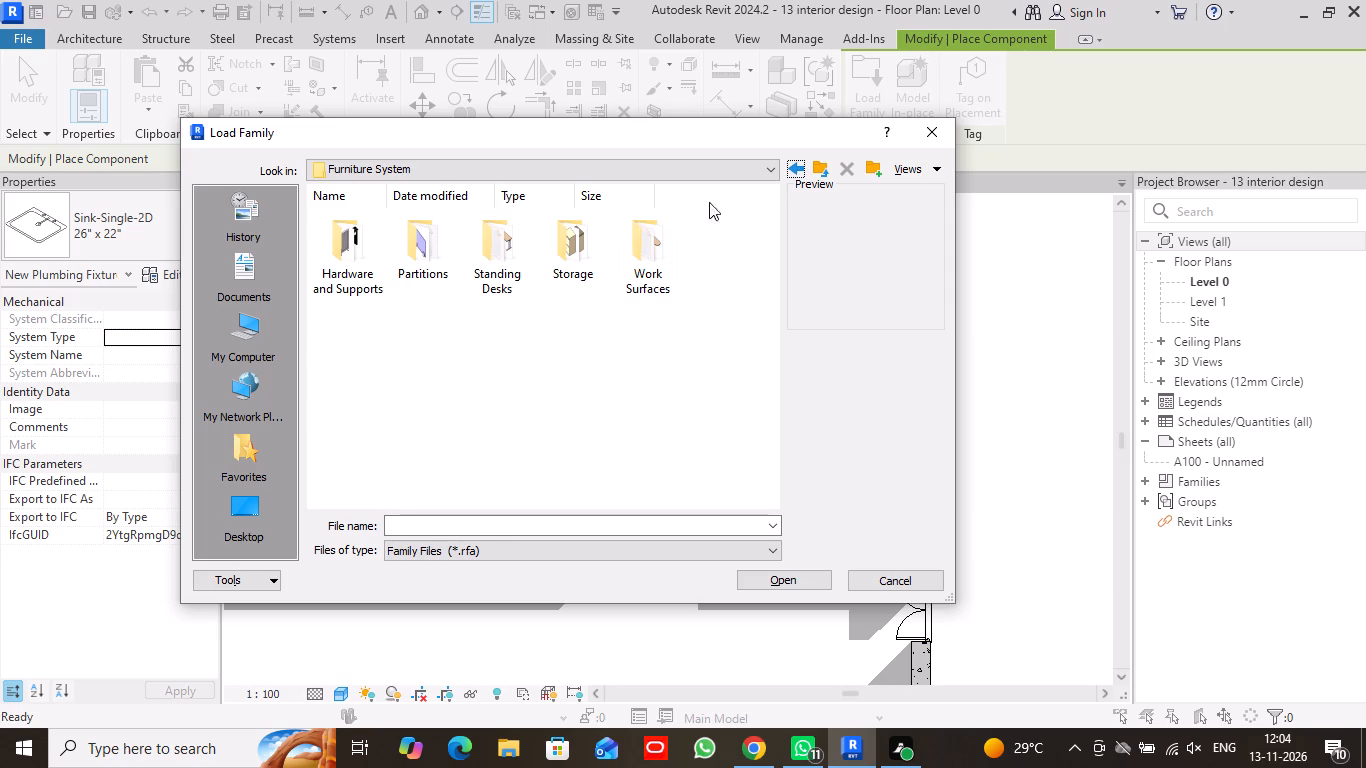
left_click(792, 168)
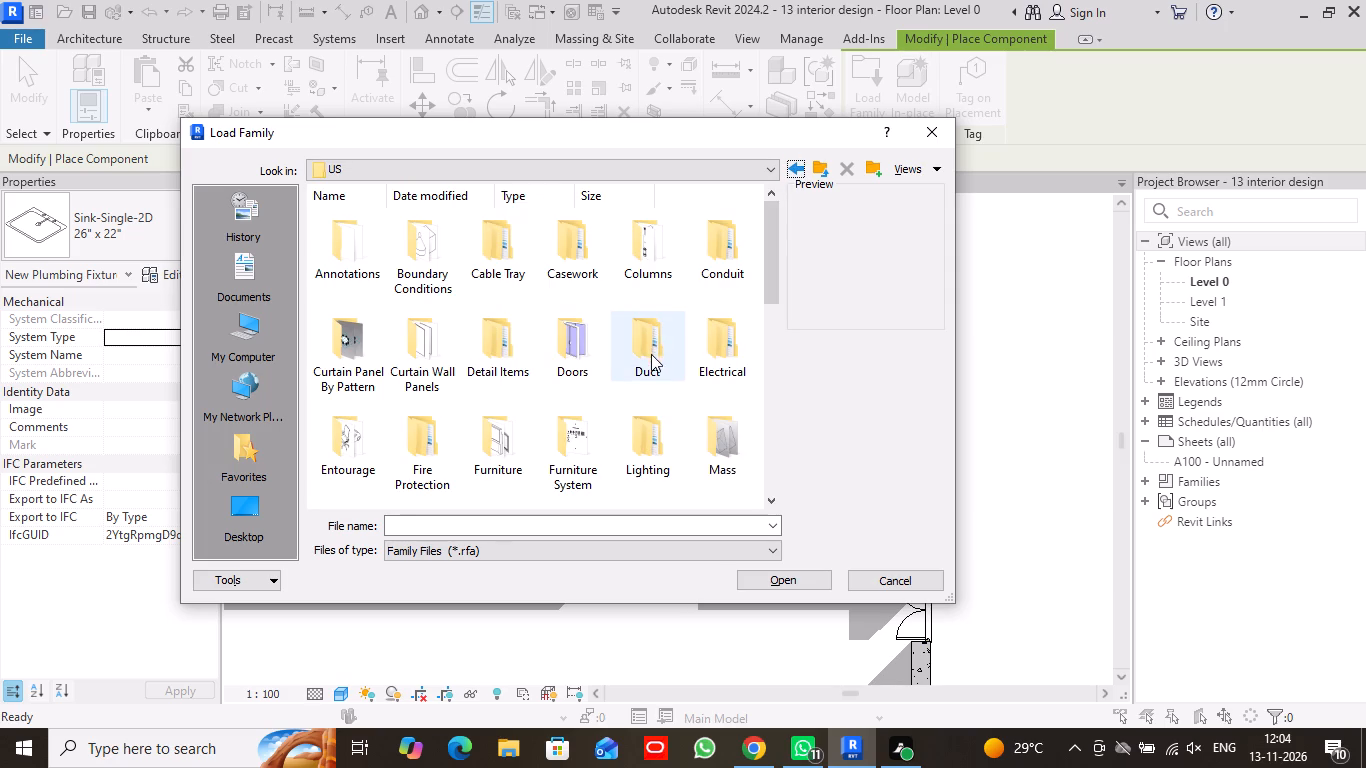
double_click(520, 449)
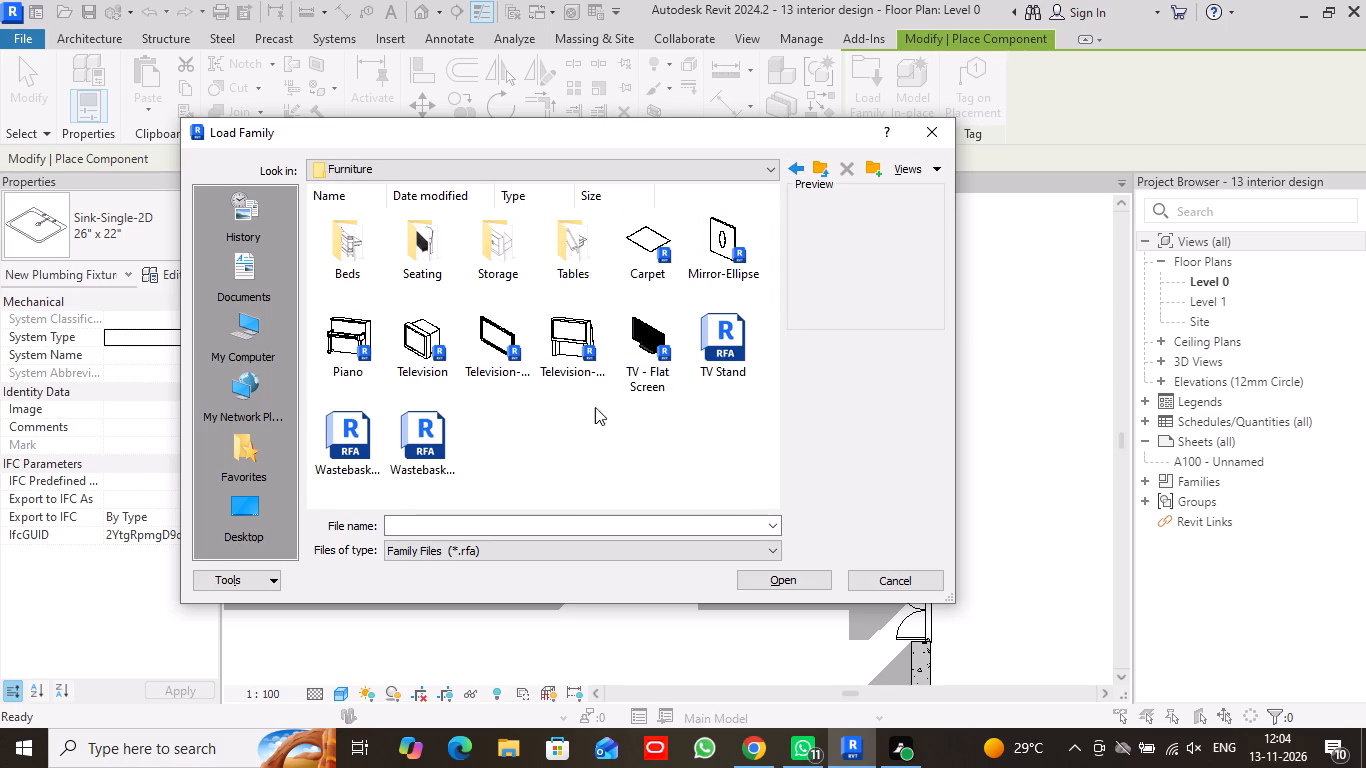
left_click(802, 168)
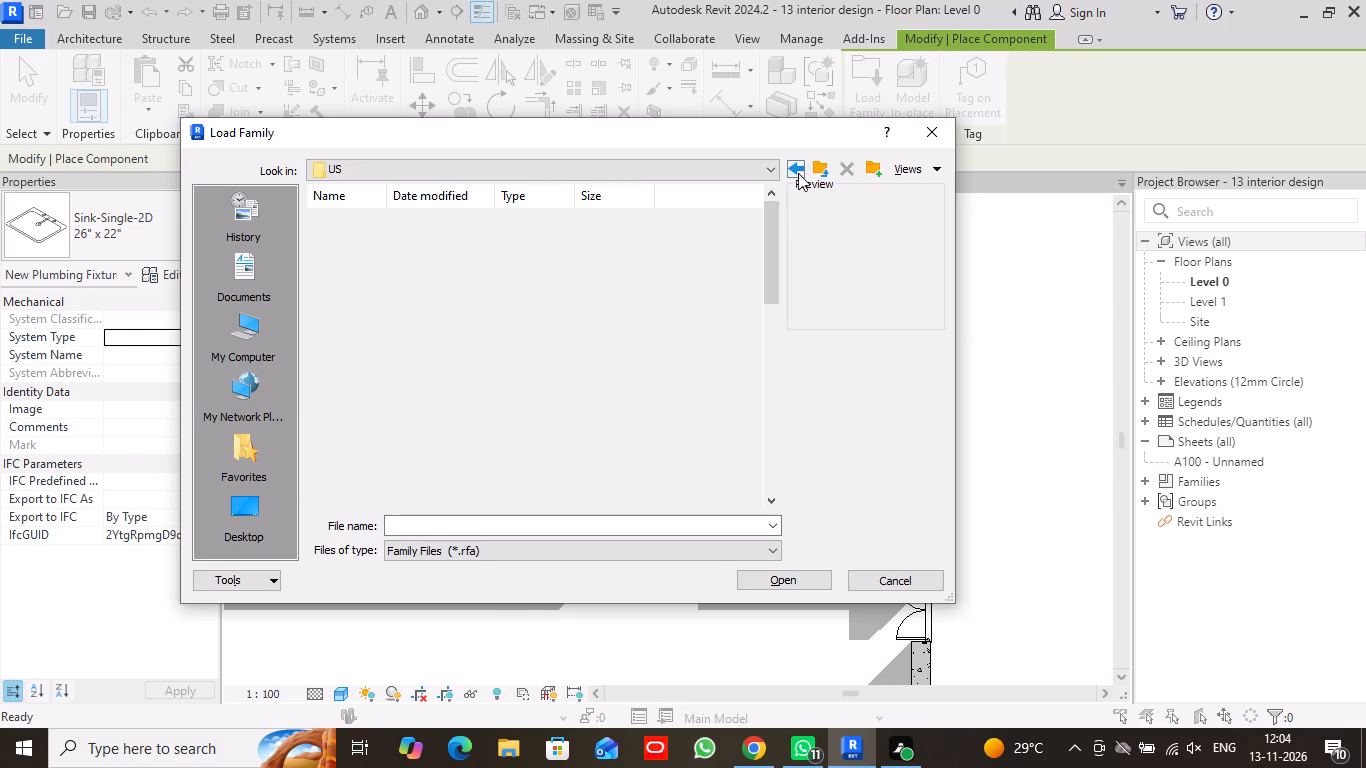
Recheck the Domestic and Food Service folders of the Specialty Equipment library for a suitable family.
scroll(618, 414, "down", 1)
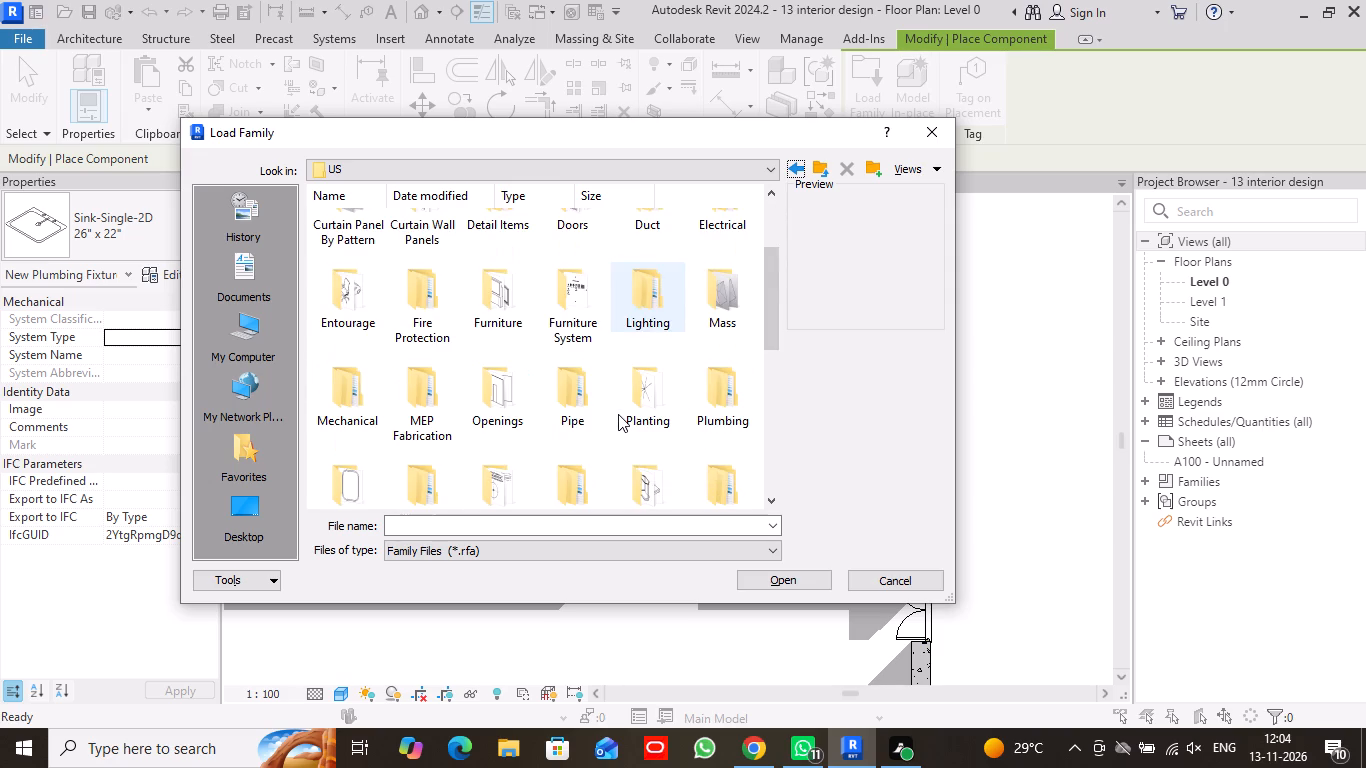
scroll(619, 414, "down", 2)
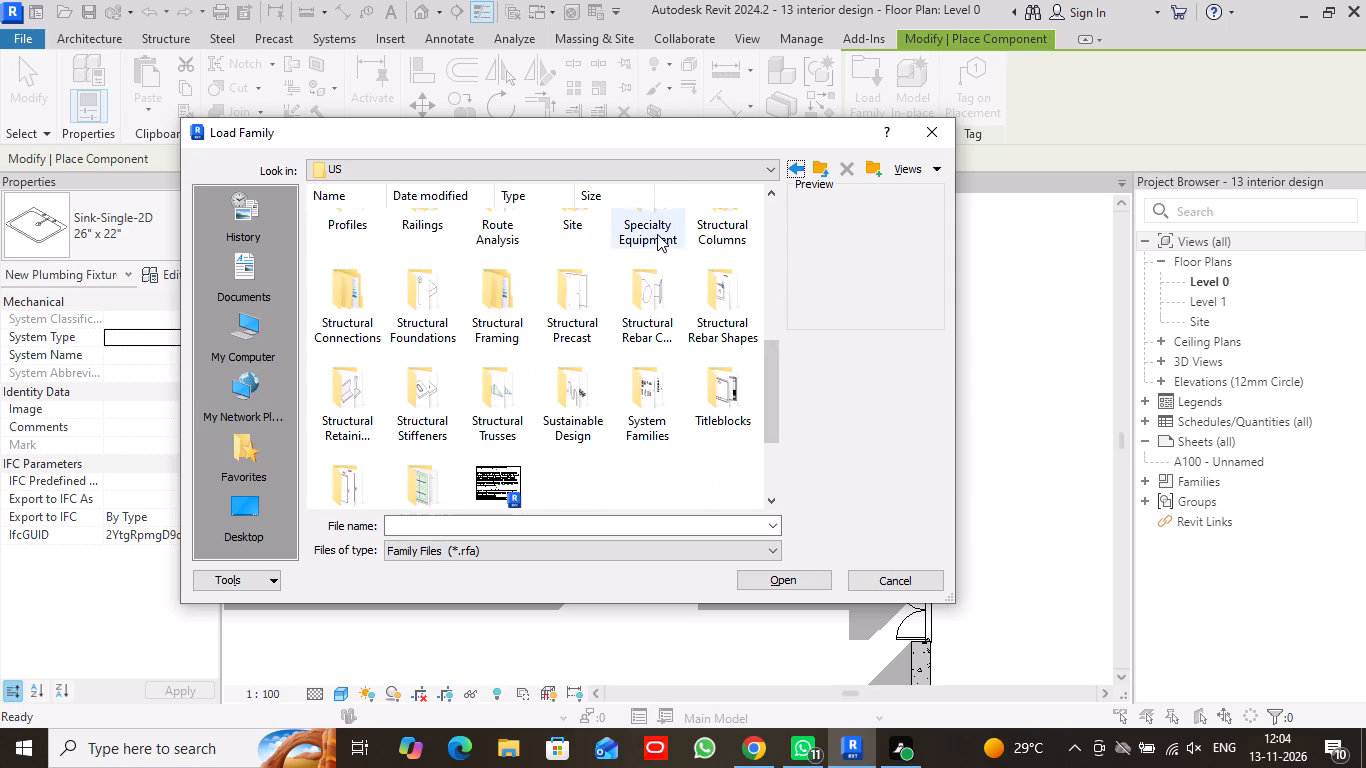
left_click(657, 234)
left_click(657, 234)
double_click(657, 234)
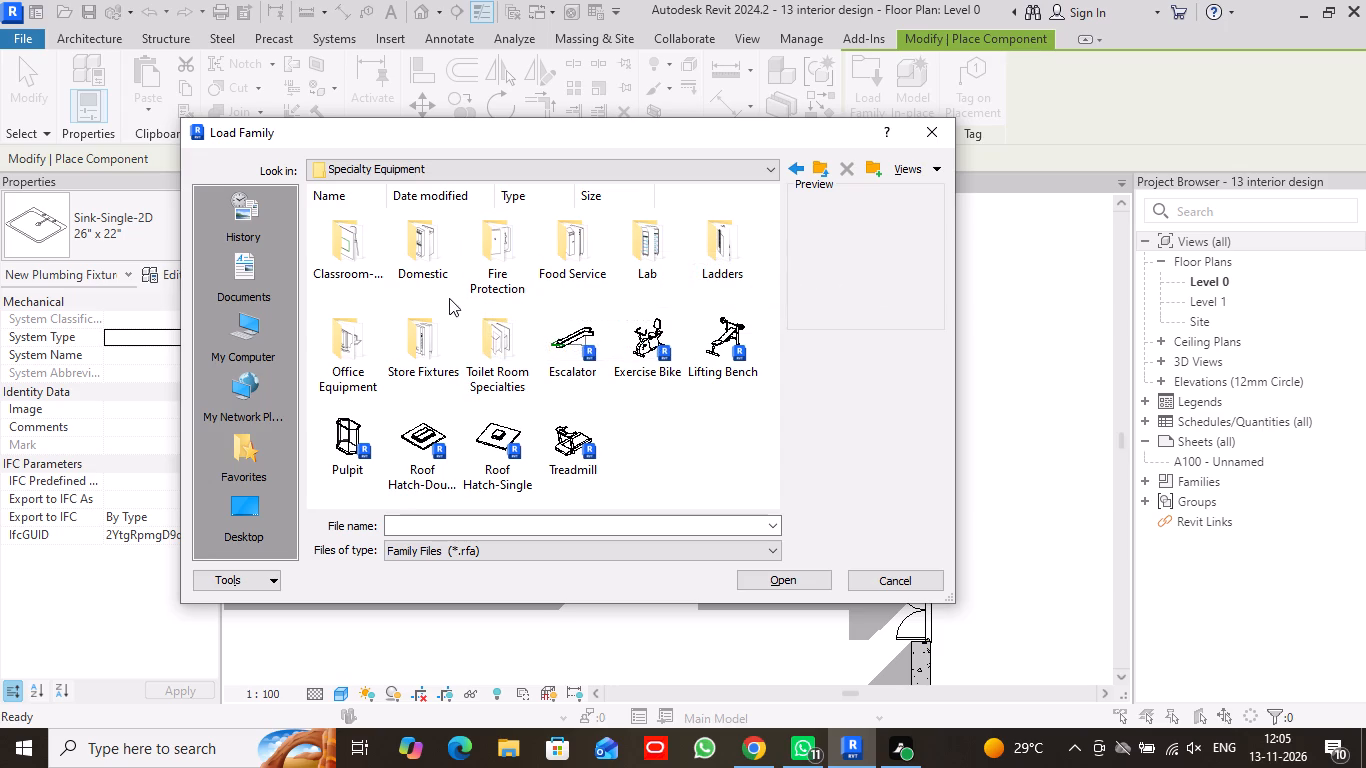
double_click(424, 266)
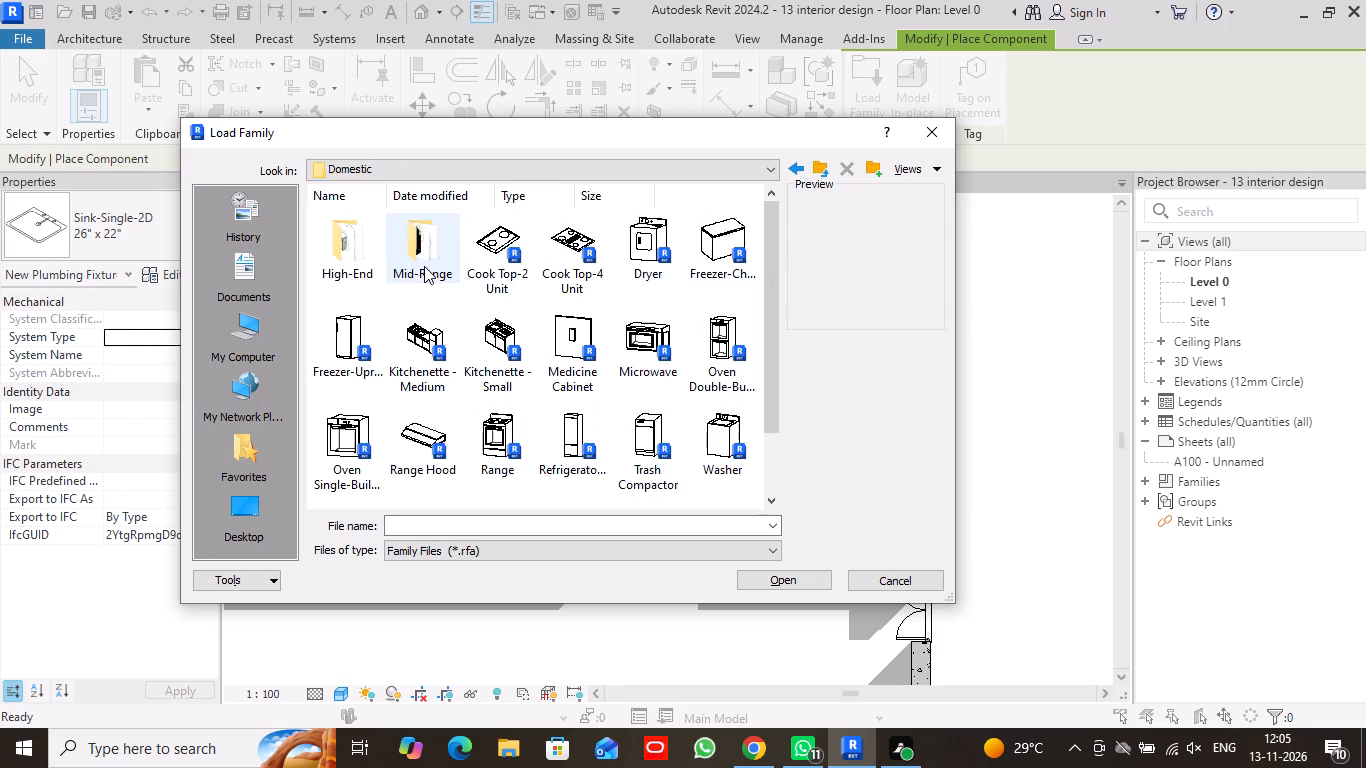
left_click(797, 168)
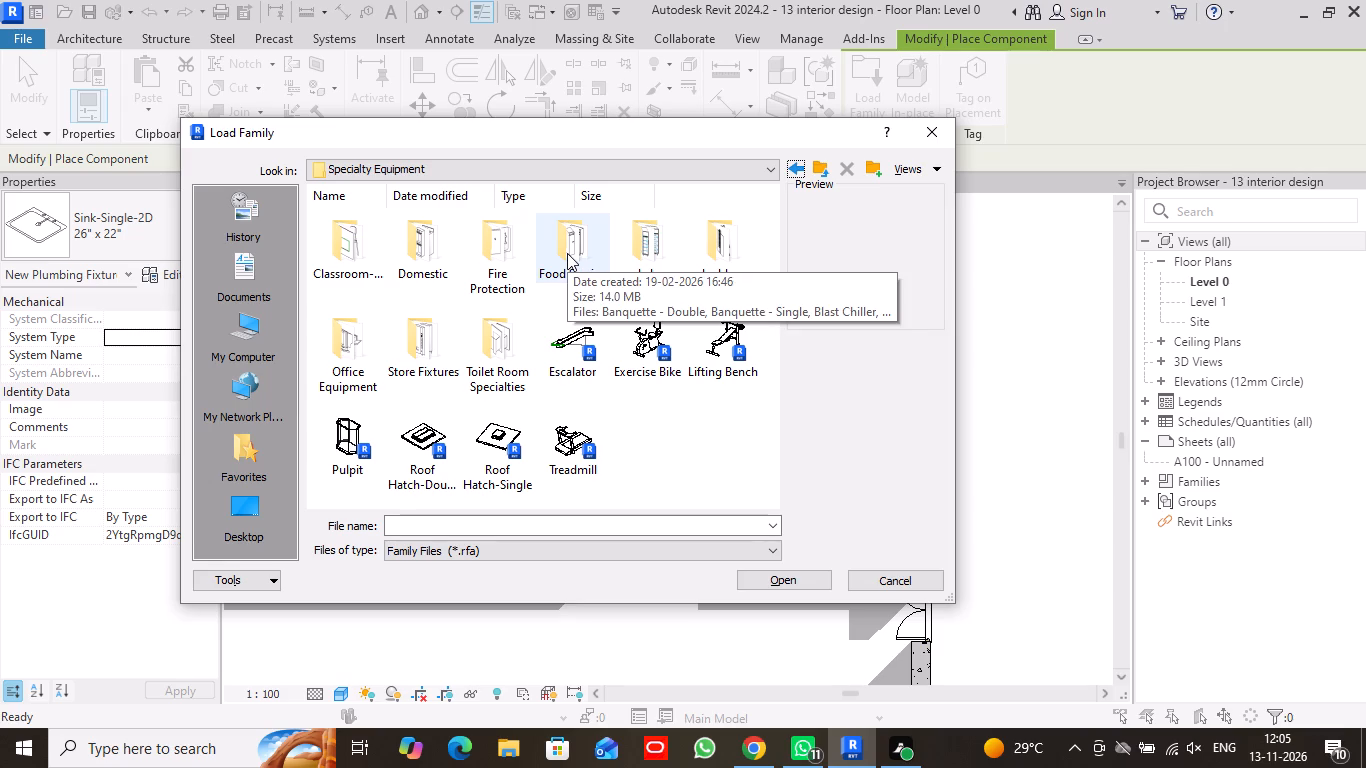
double_click(567, 253)
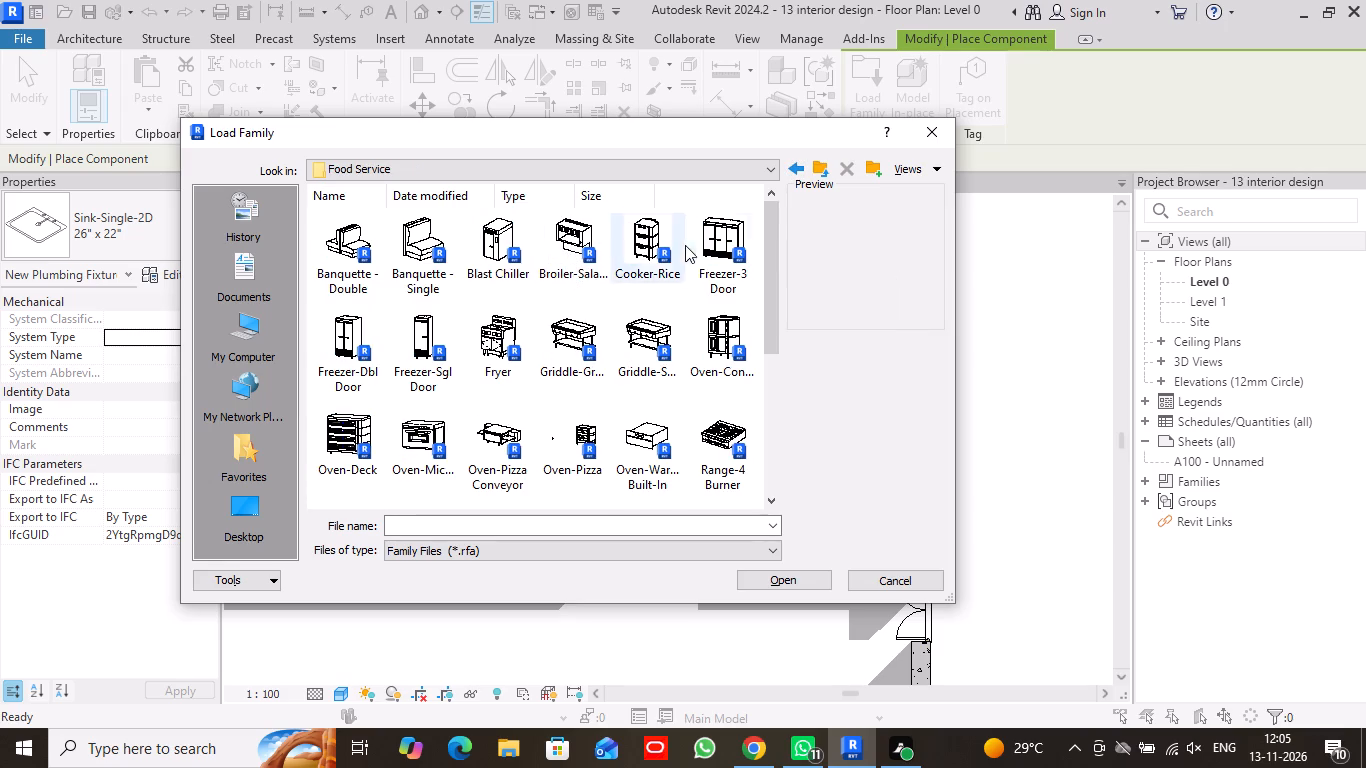
scroll(686, 244, "down", 6)
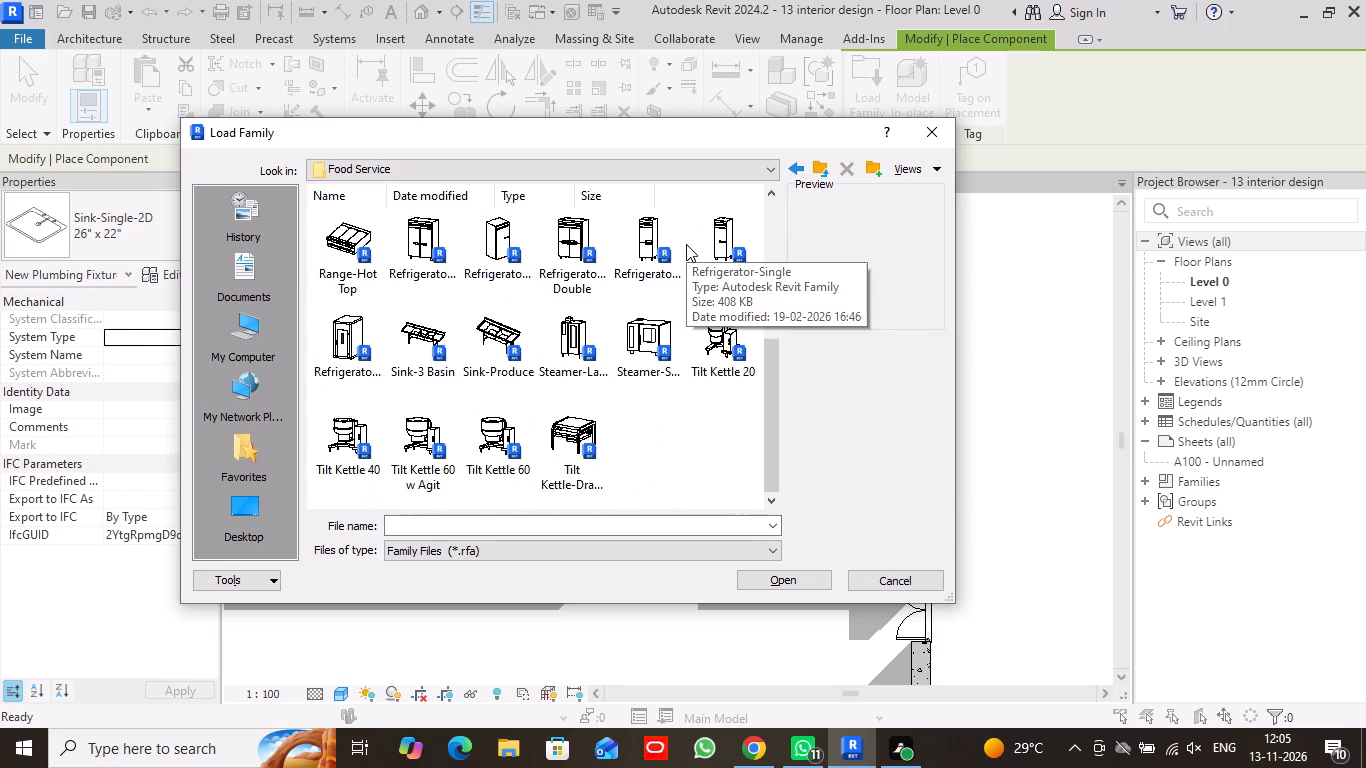
left_click(790, 165)
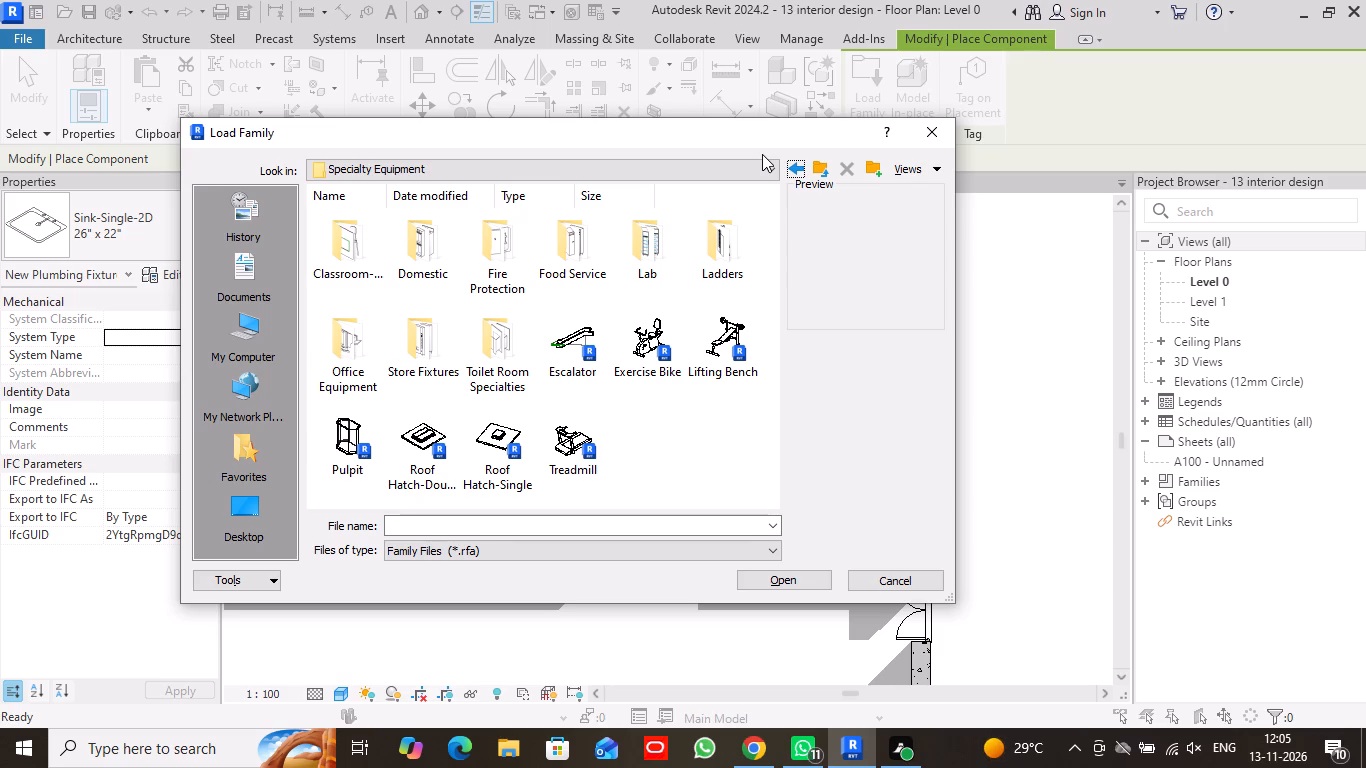
left_click(813, 170)
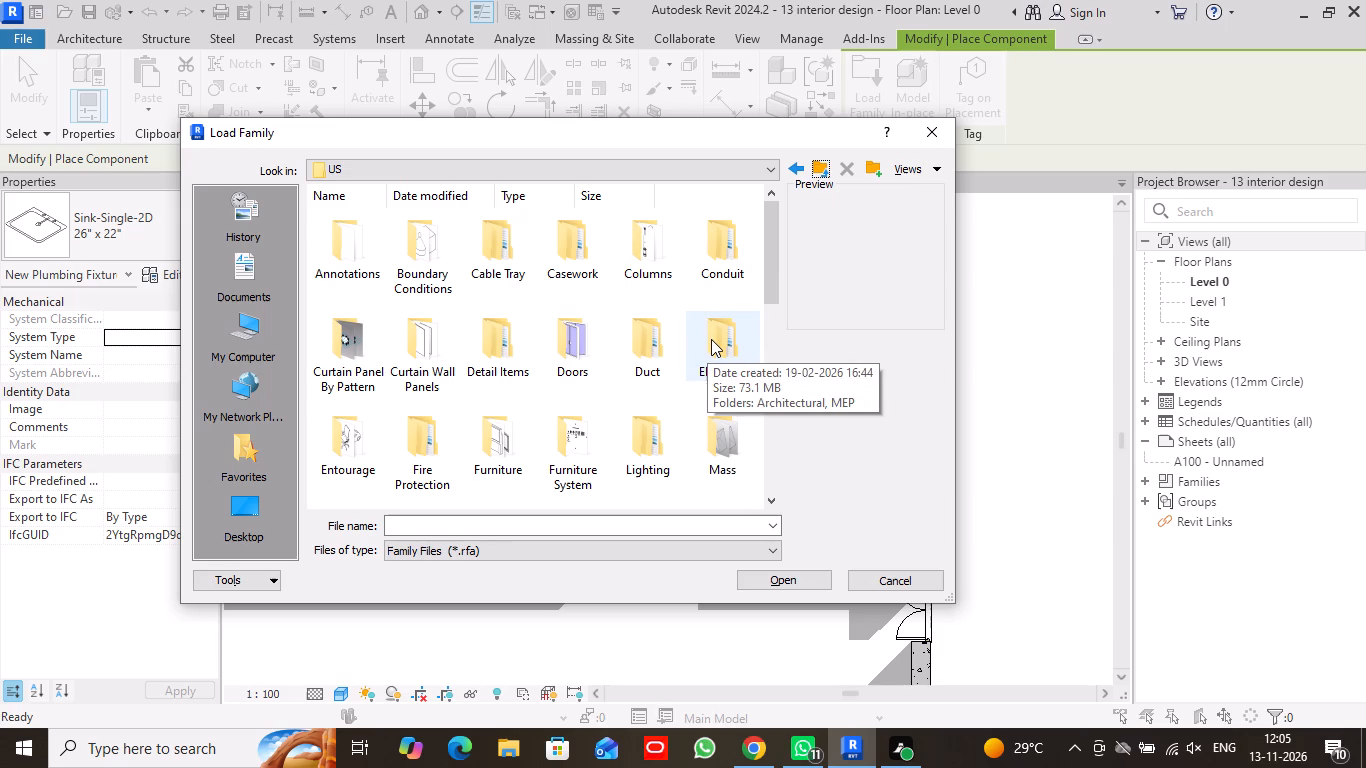
Look through the Furniture System and Furniture libraries again for a component to load, including the Tables and Seating folders.
left_click(818, 165)
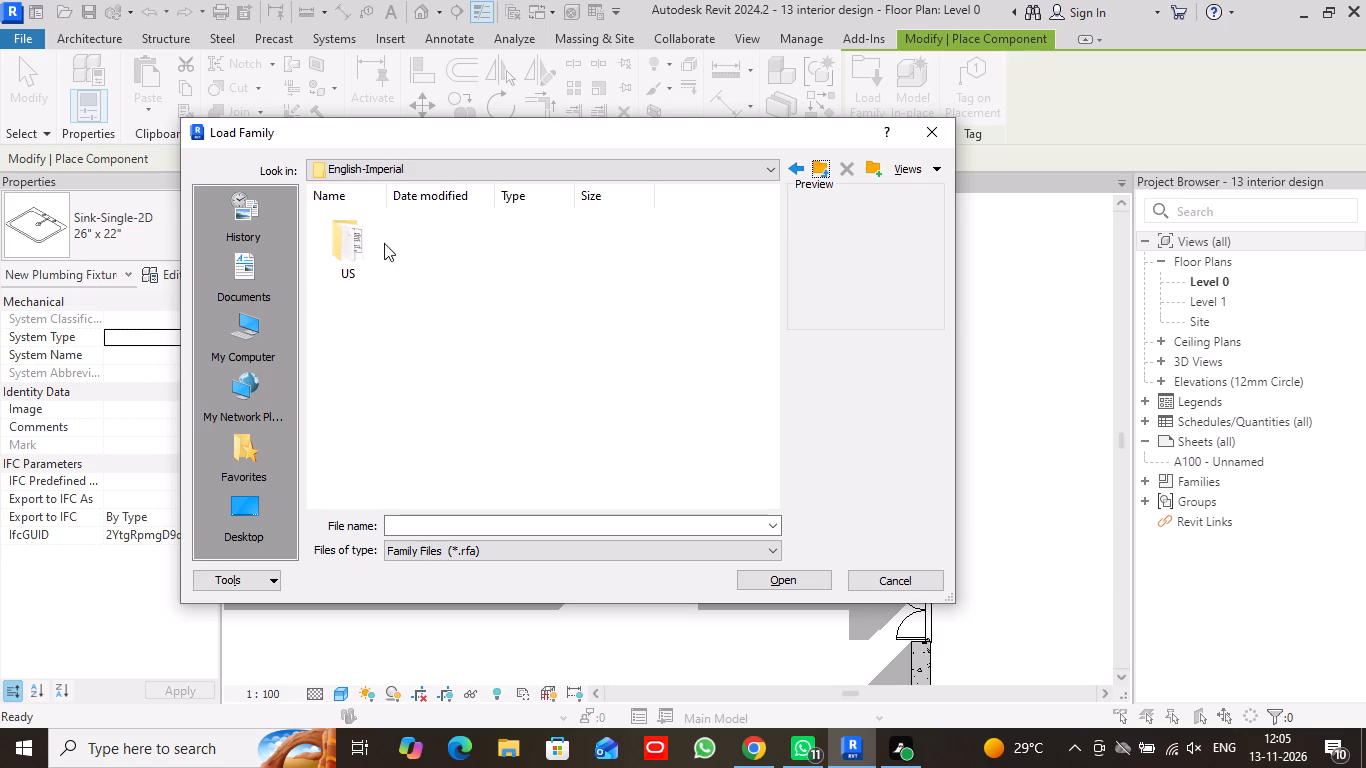
double_click(365, 243)
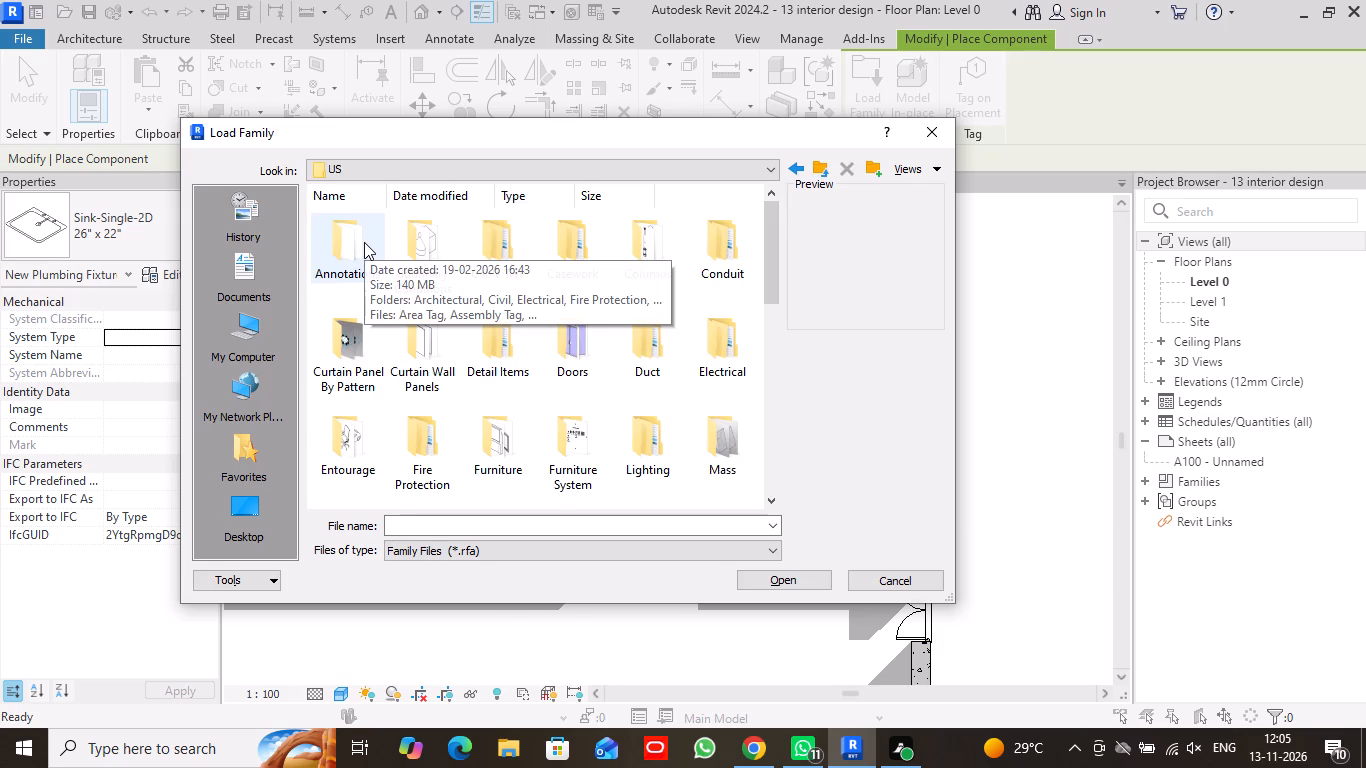
double_click(565, 471)
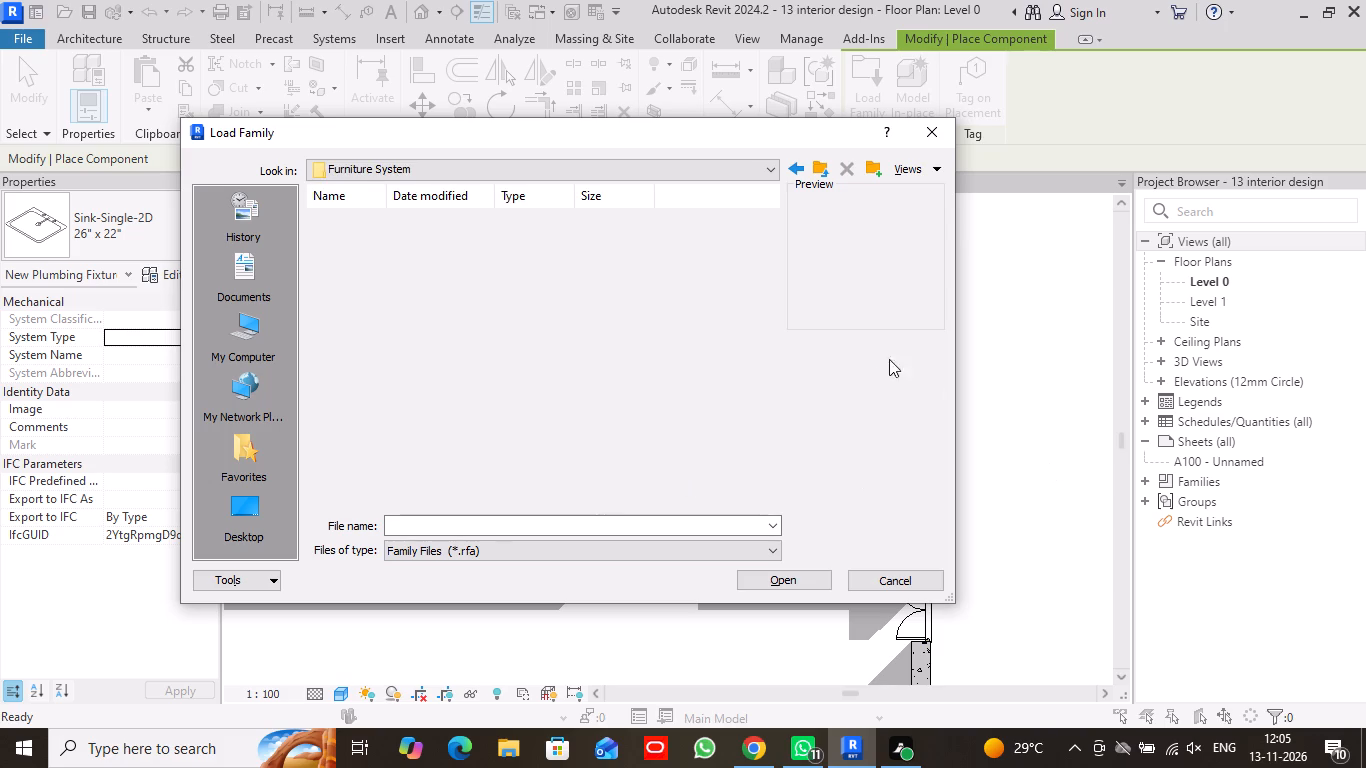
left_click(822, 158)
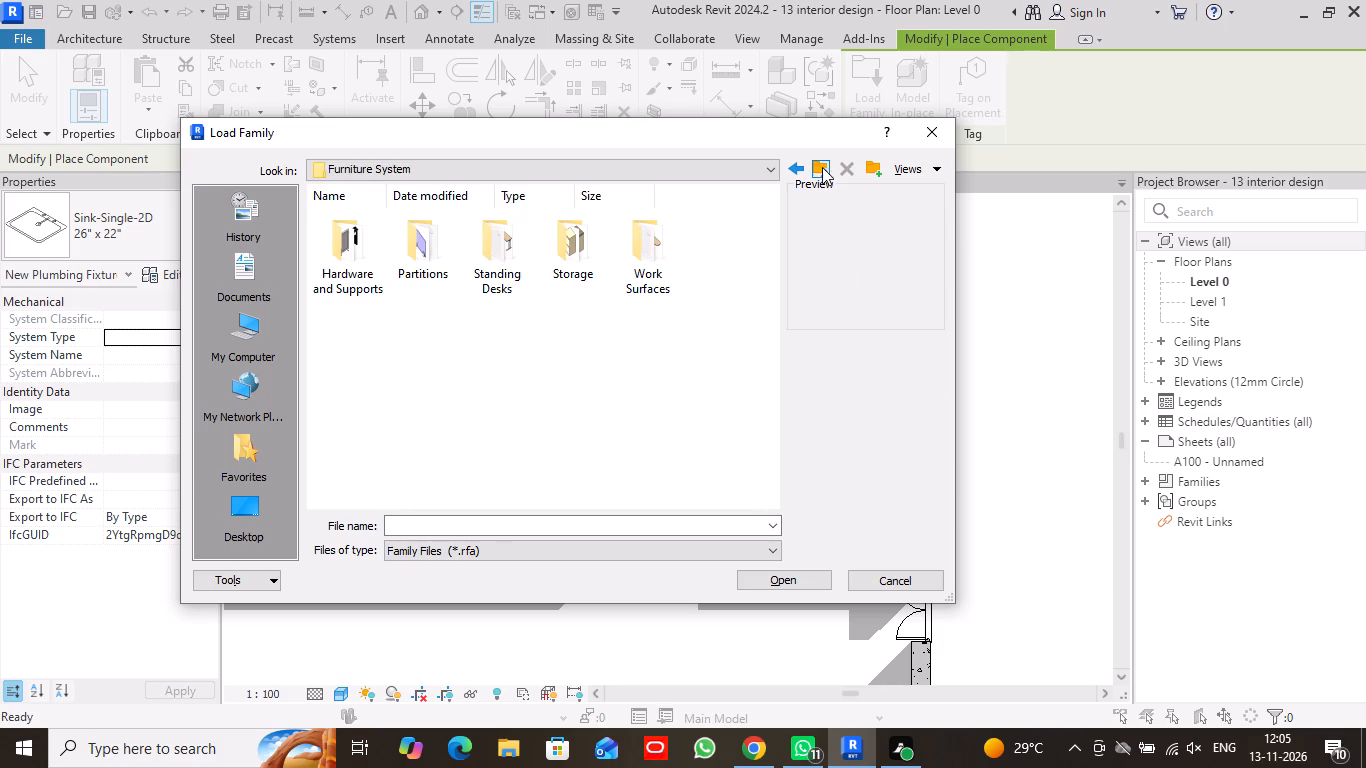
left_click(820, 171)
double_click(489, 451)
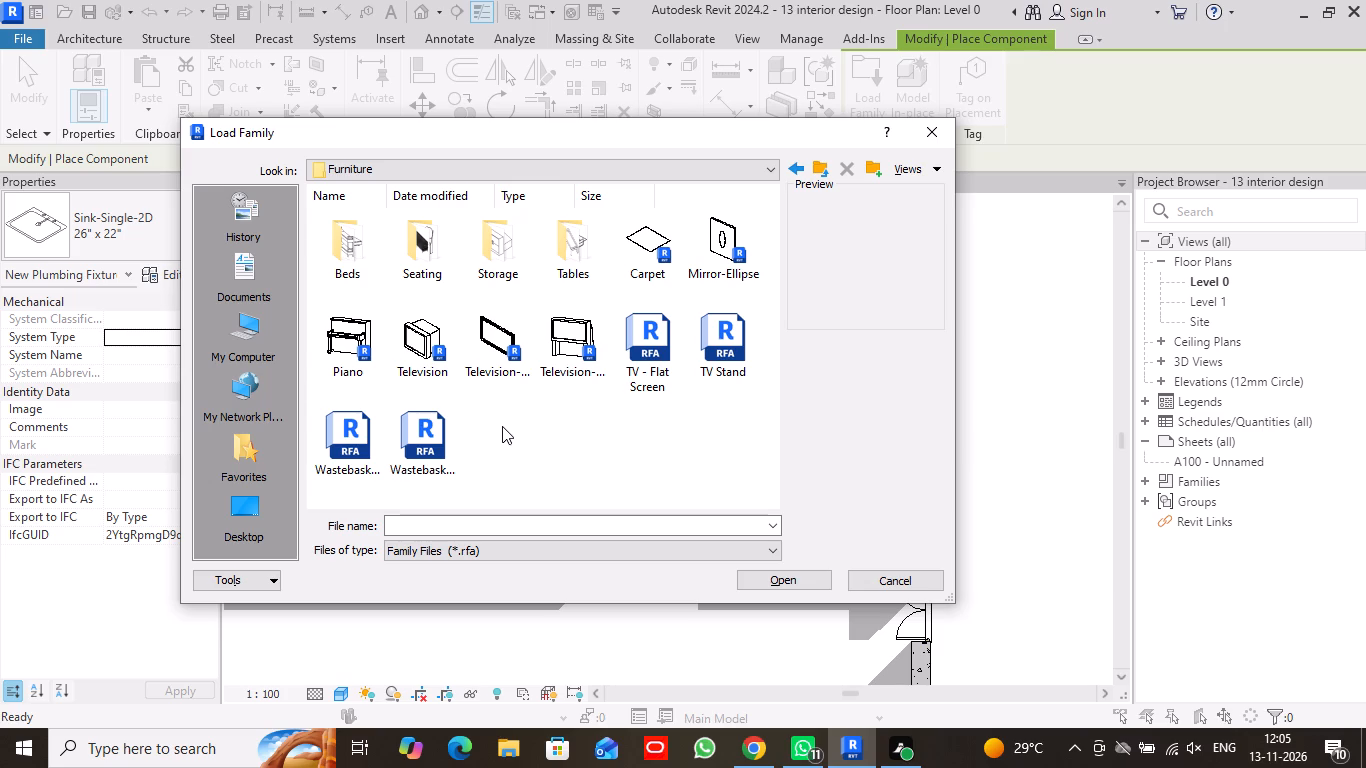
double_click(575, 261)
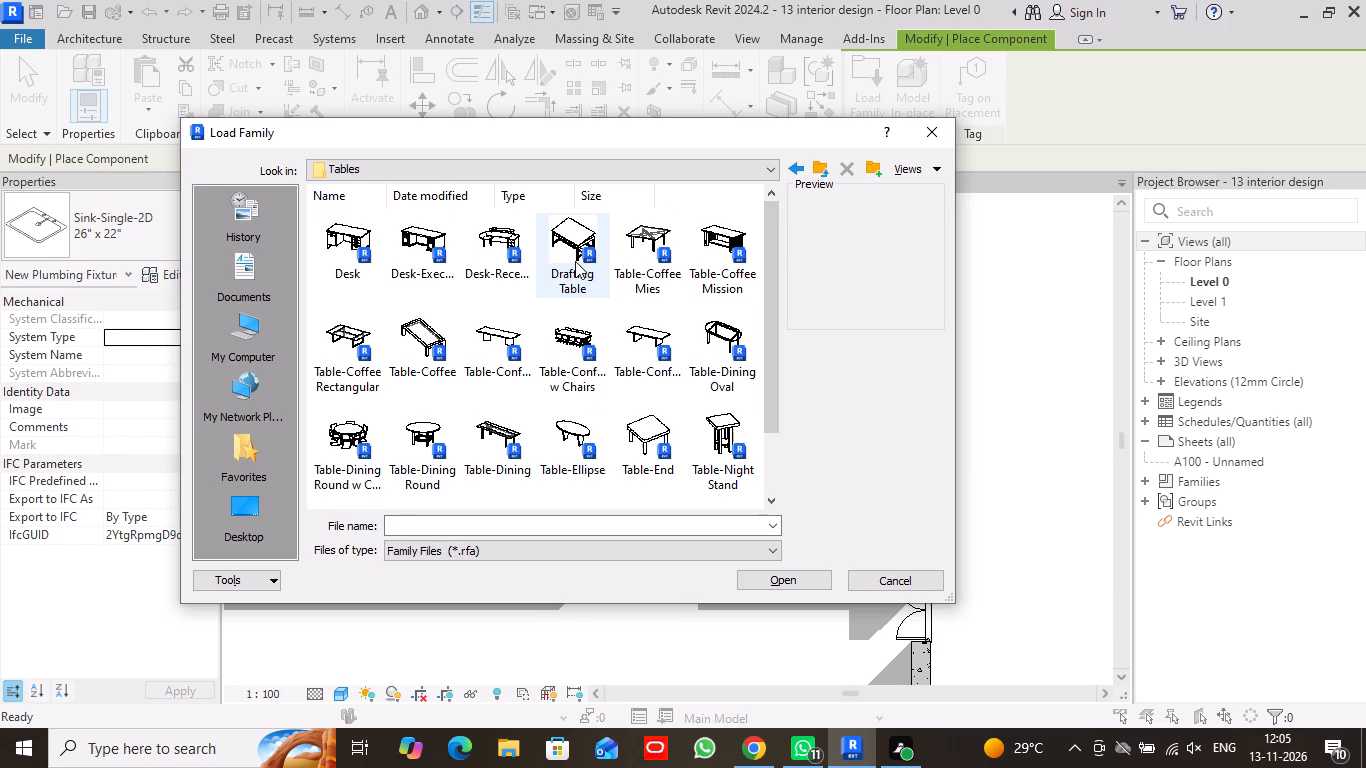
left_click(820, 169)
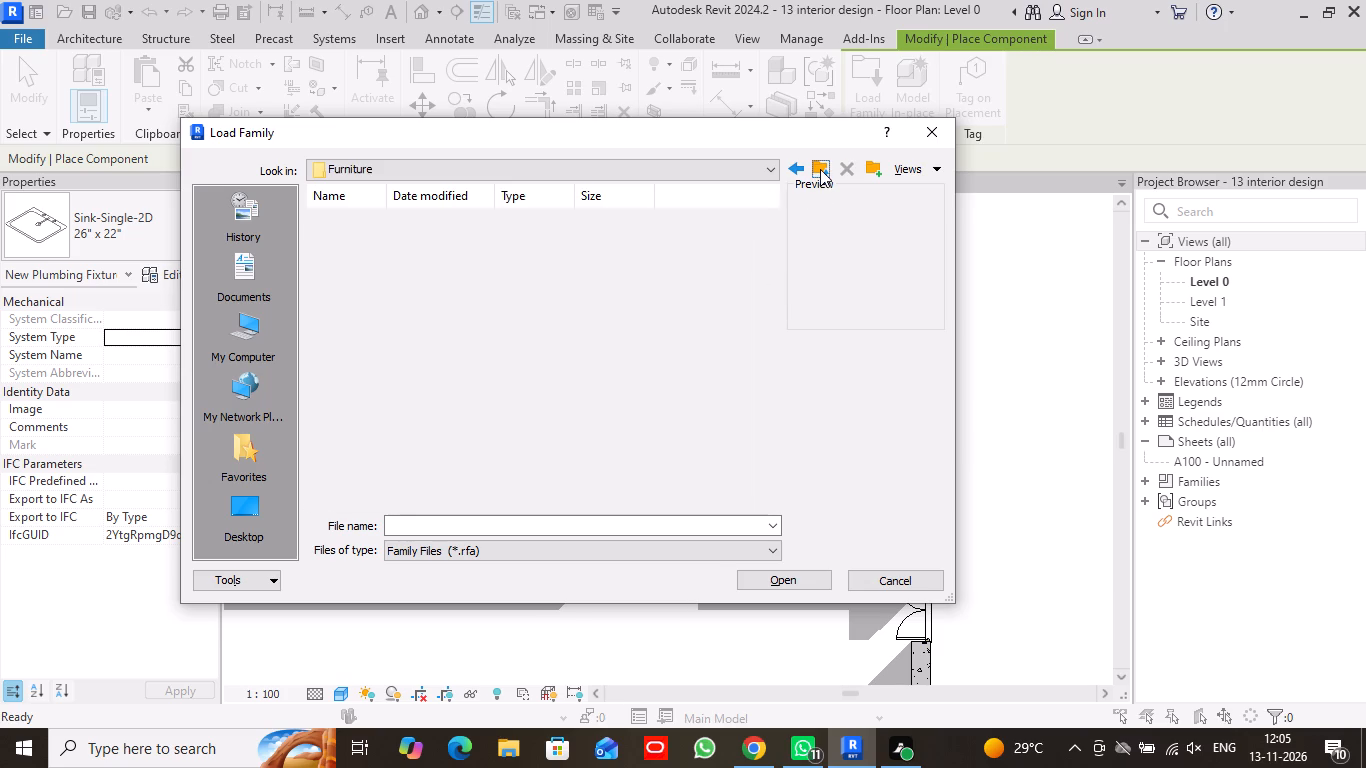
double_click(446, 261)
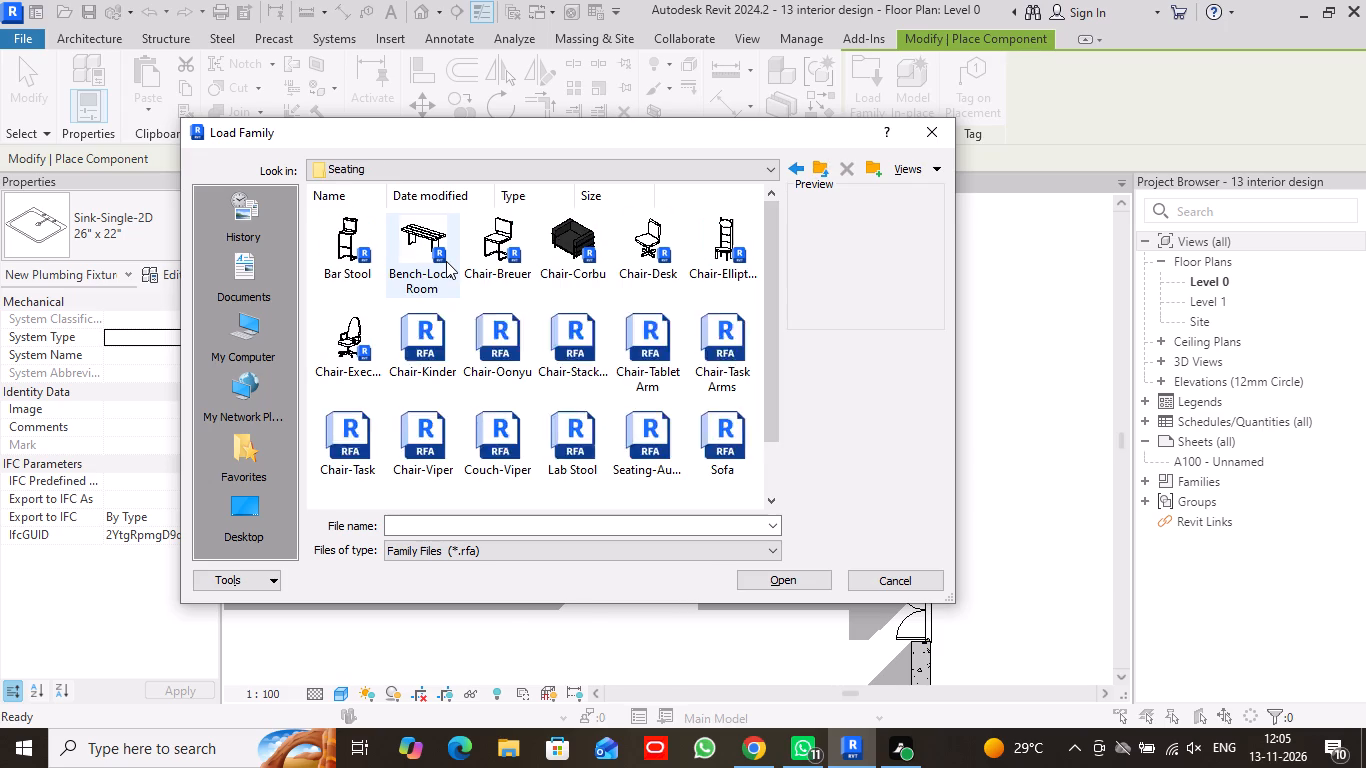
left_click(818, 167)
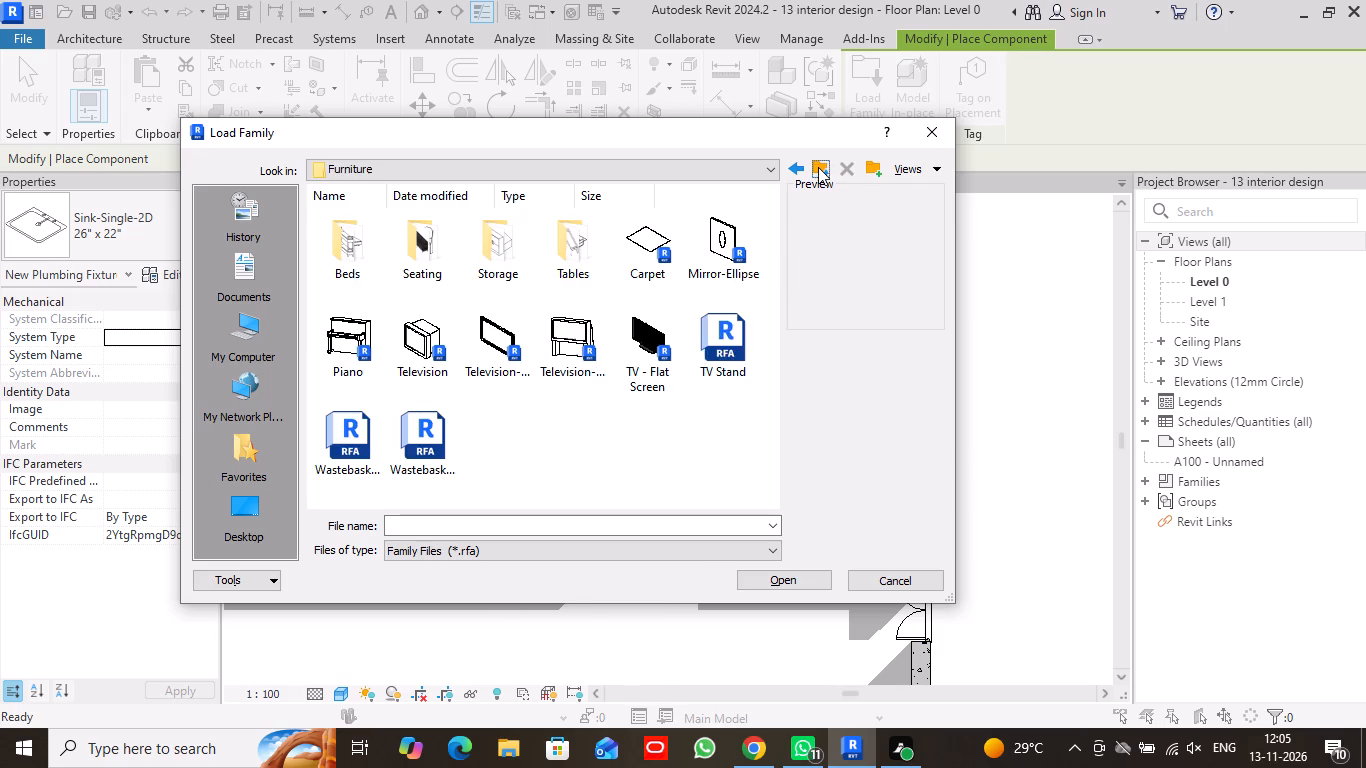
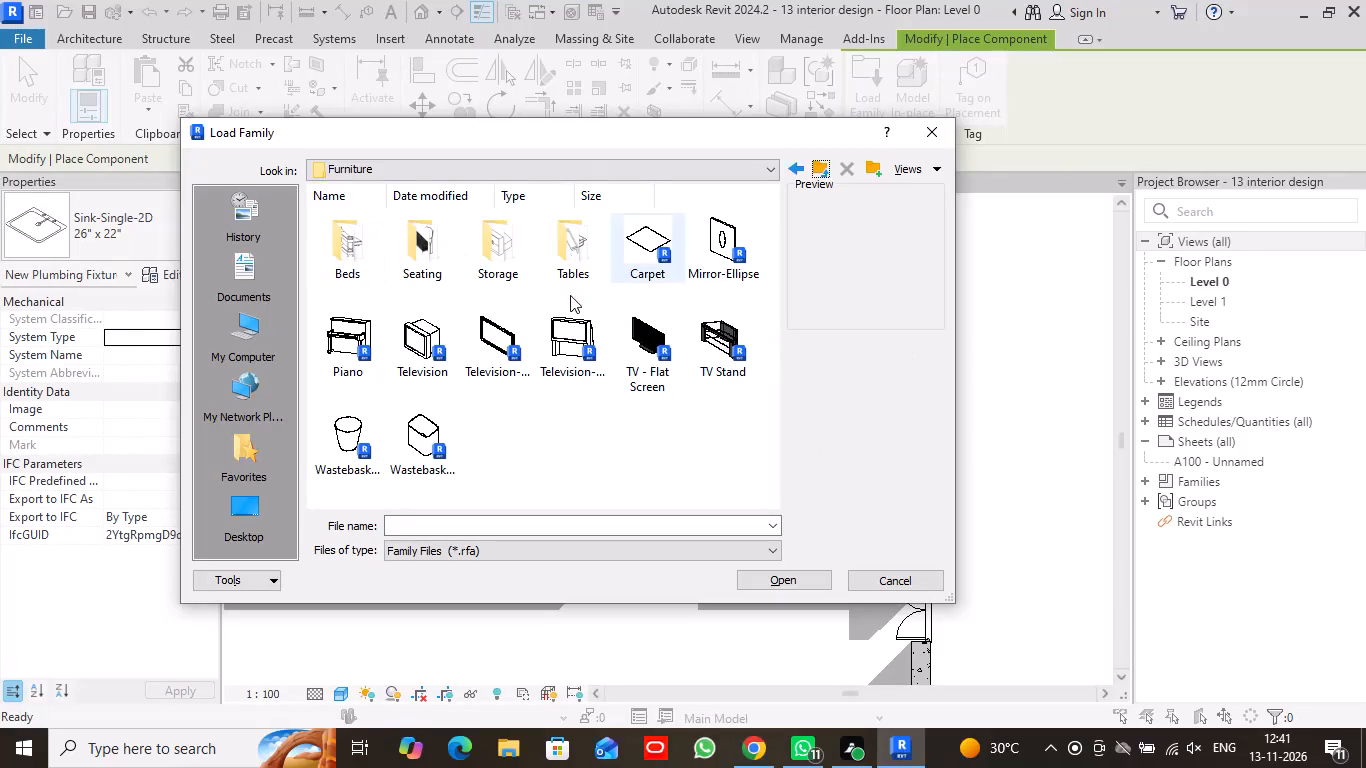
Load the Sink Vanity-Square family from the Sinks folder of the Plumbing library's Architectural Fixtures.
left_click(793, 167)
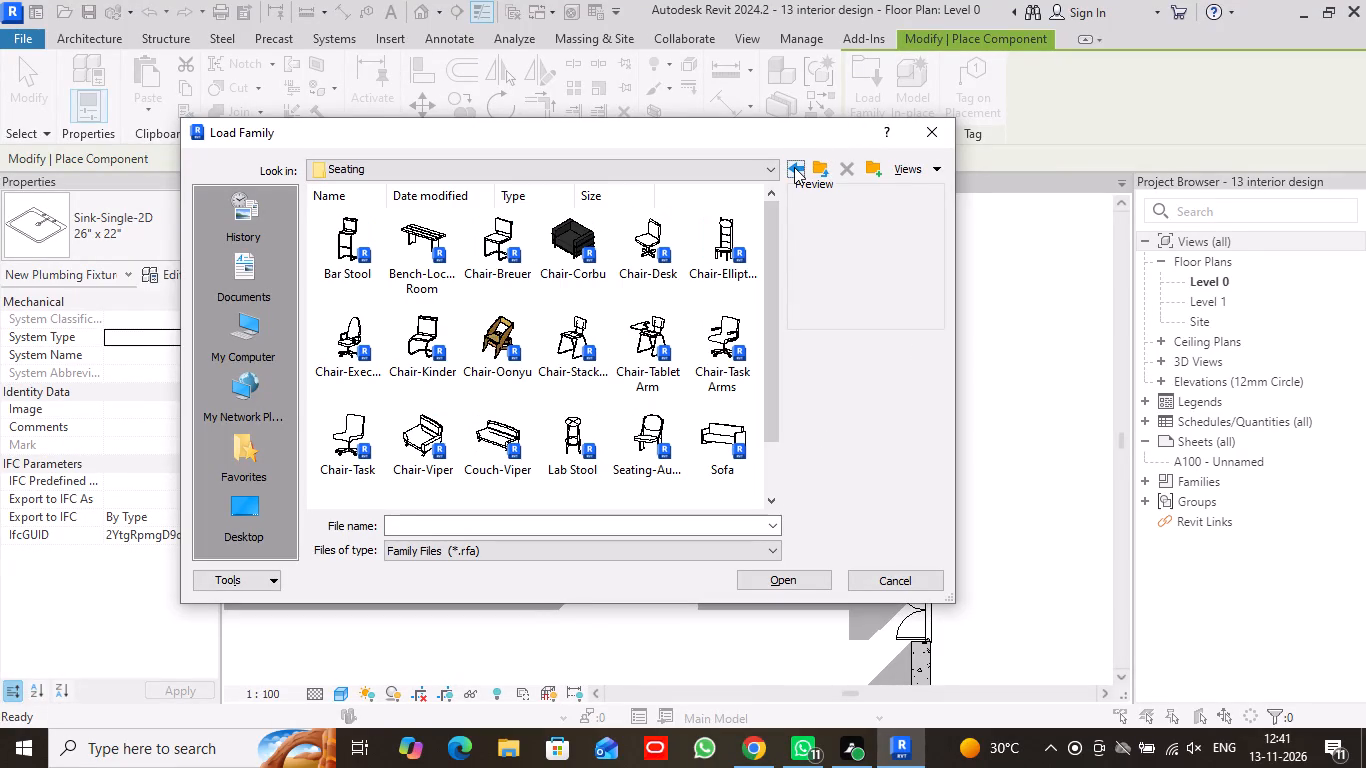
left_click(794, 167)
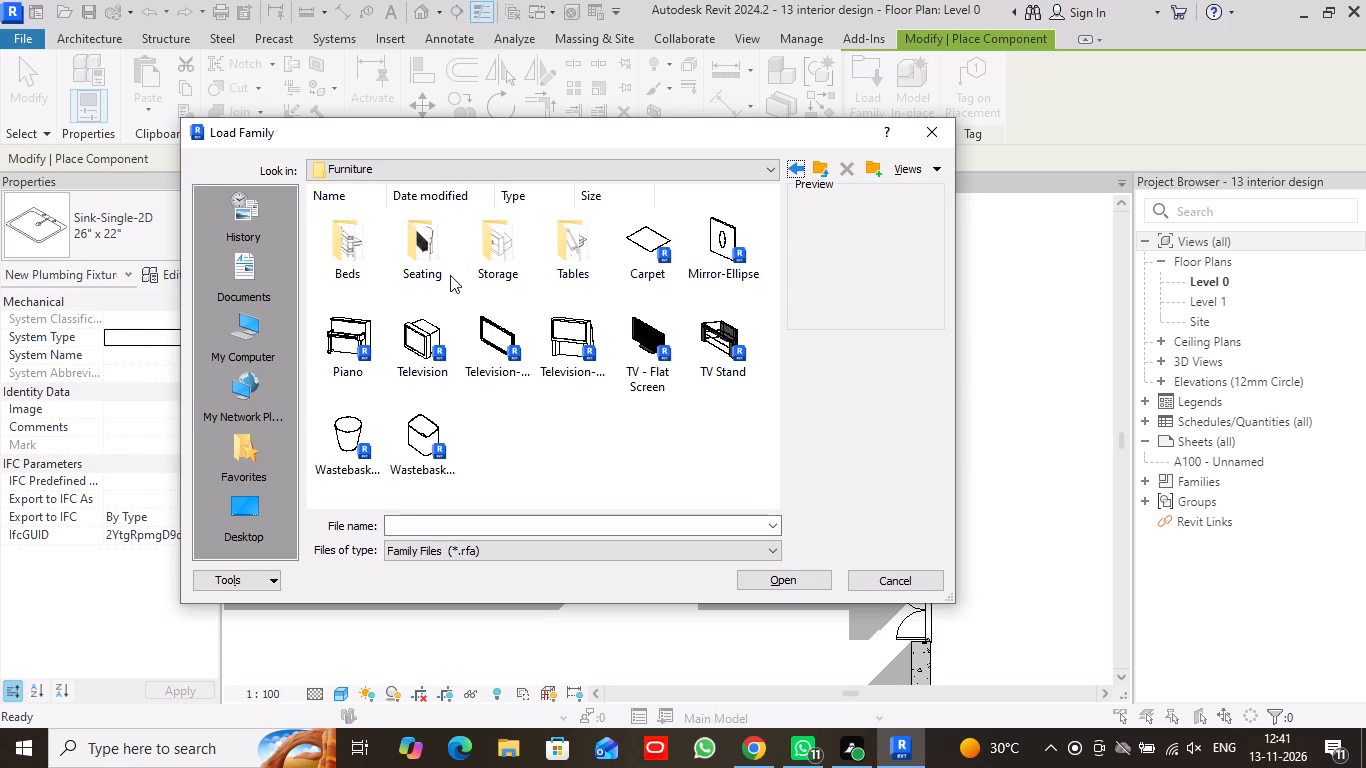
left_click(801, 170)
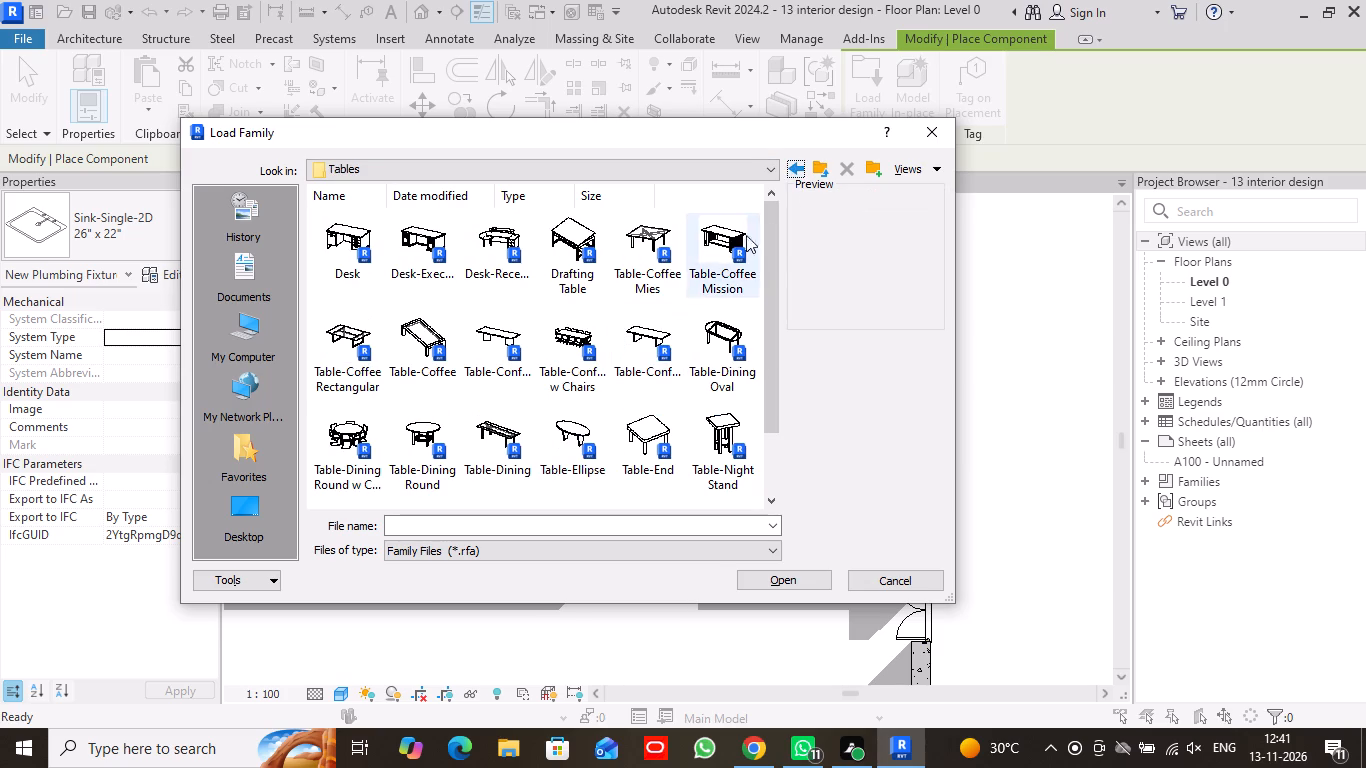
left_click(826, 167)
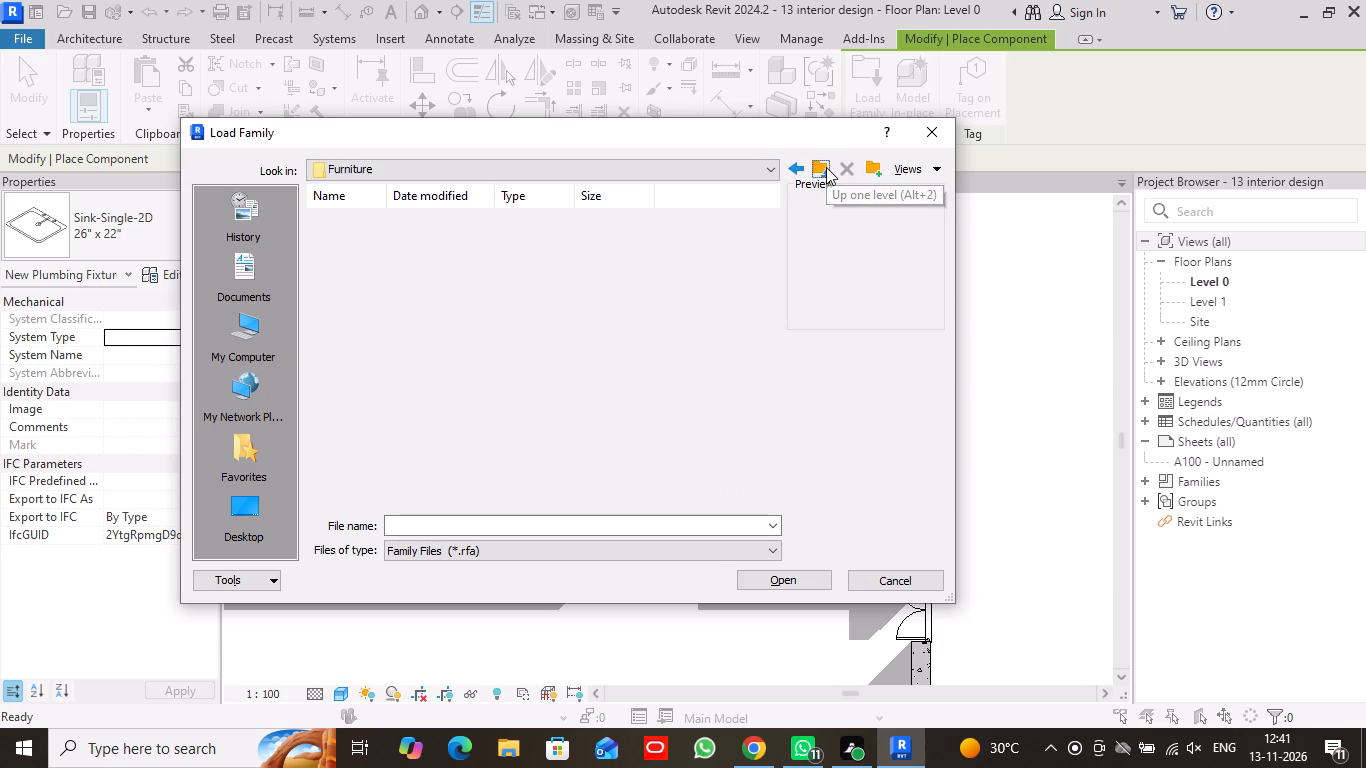
left_click(823, 169)
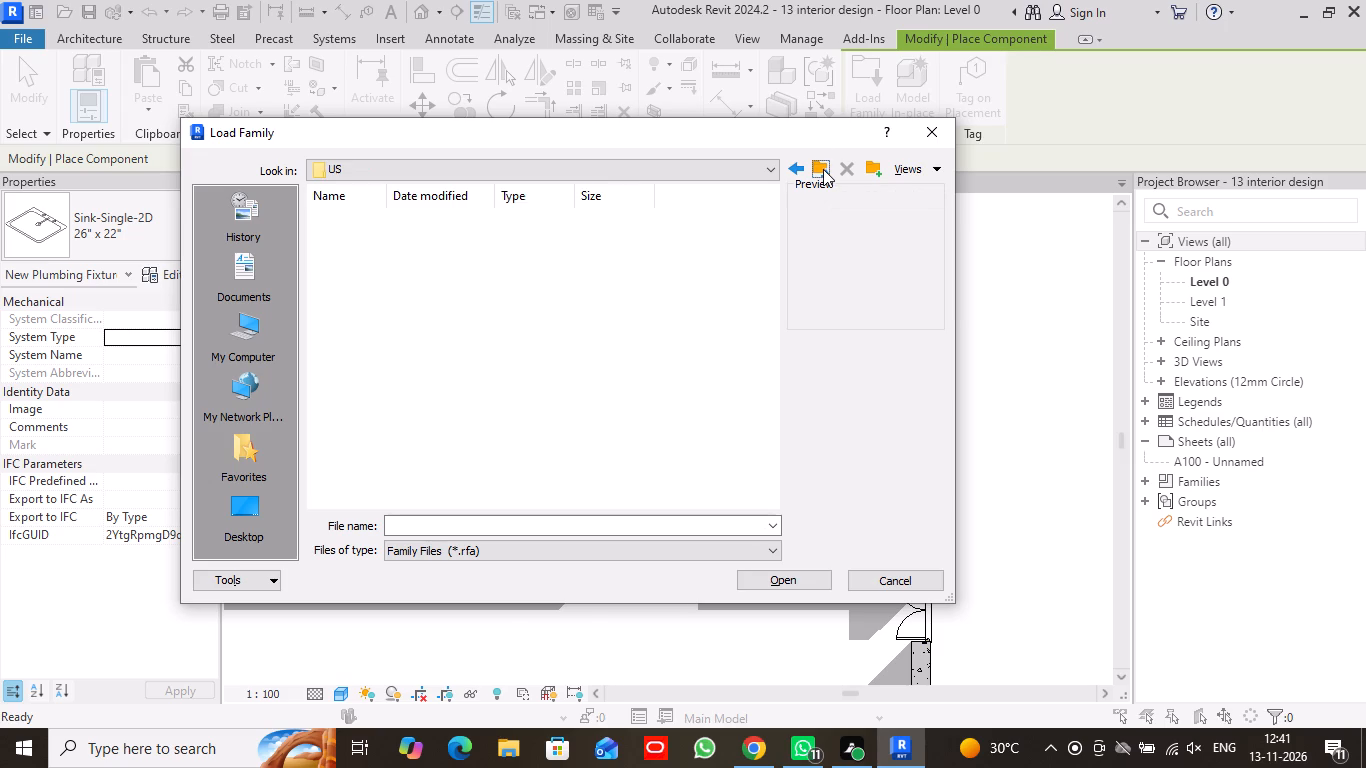
scroll(543, 401, "down", 1)
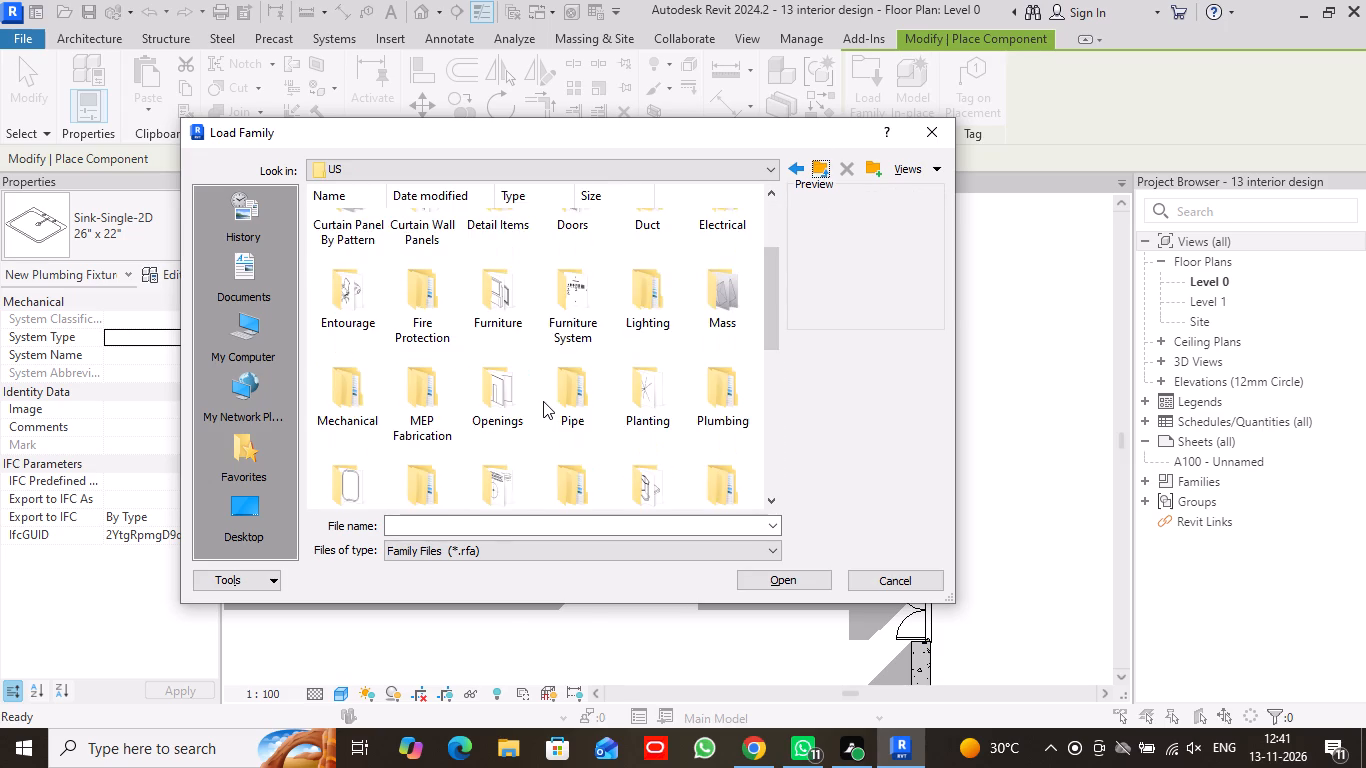
scroll(543, 401, "down", 1)
double_click(721, 266)
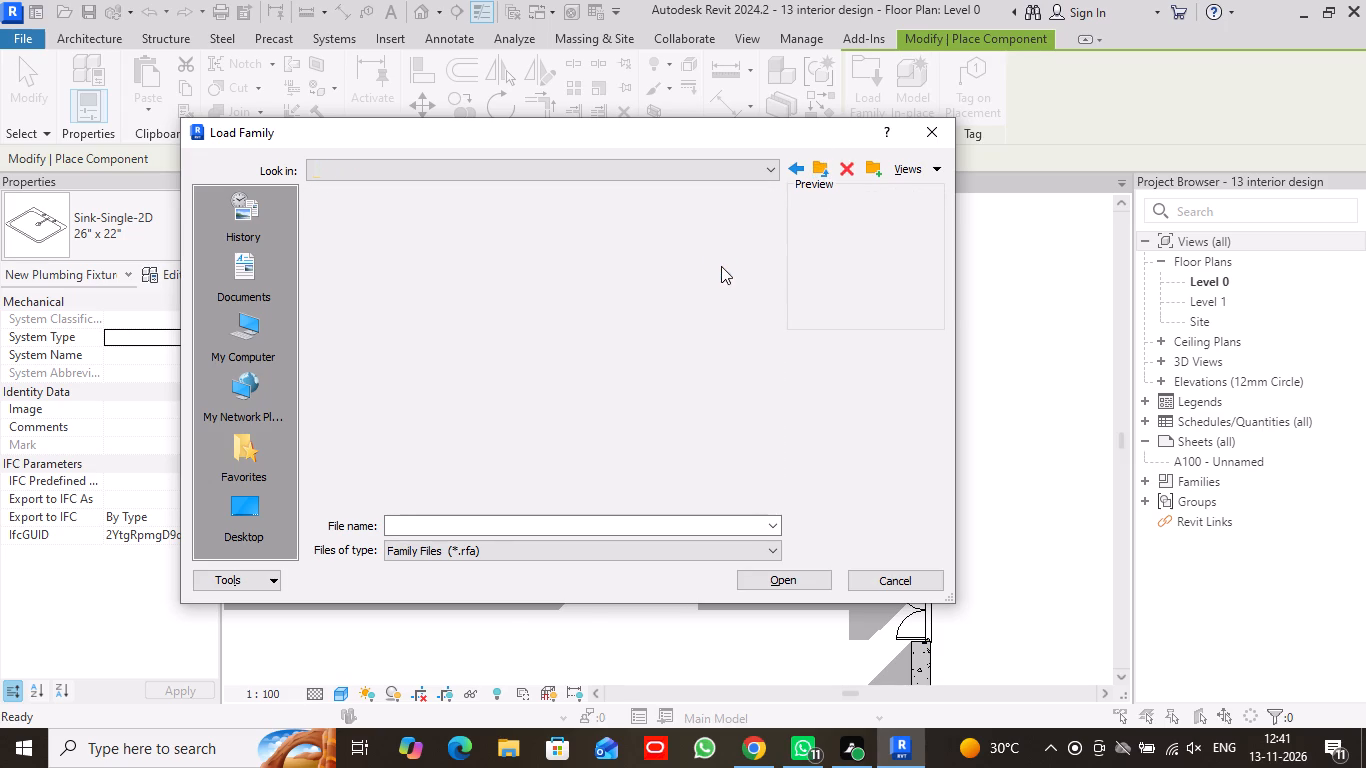
double_click(362, 232)
double_click(416, 252)
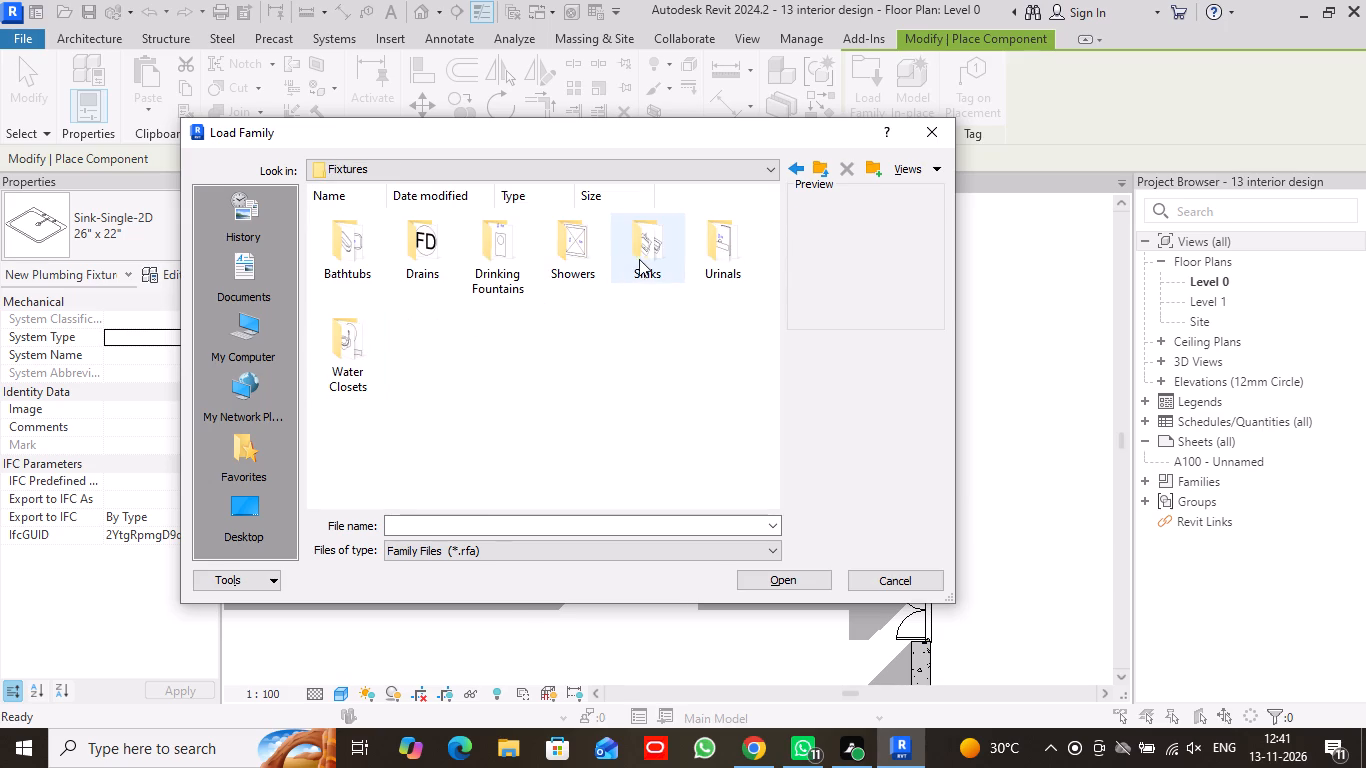
double_click(645, 259)
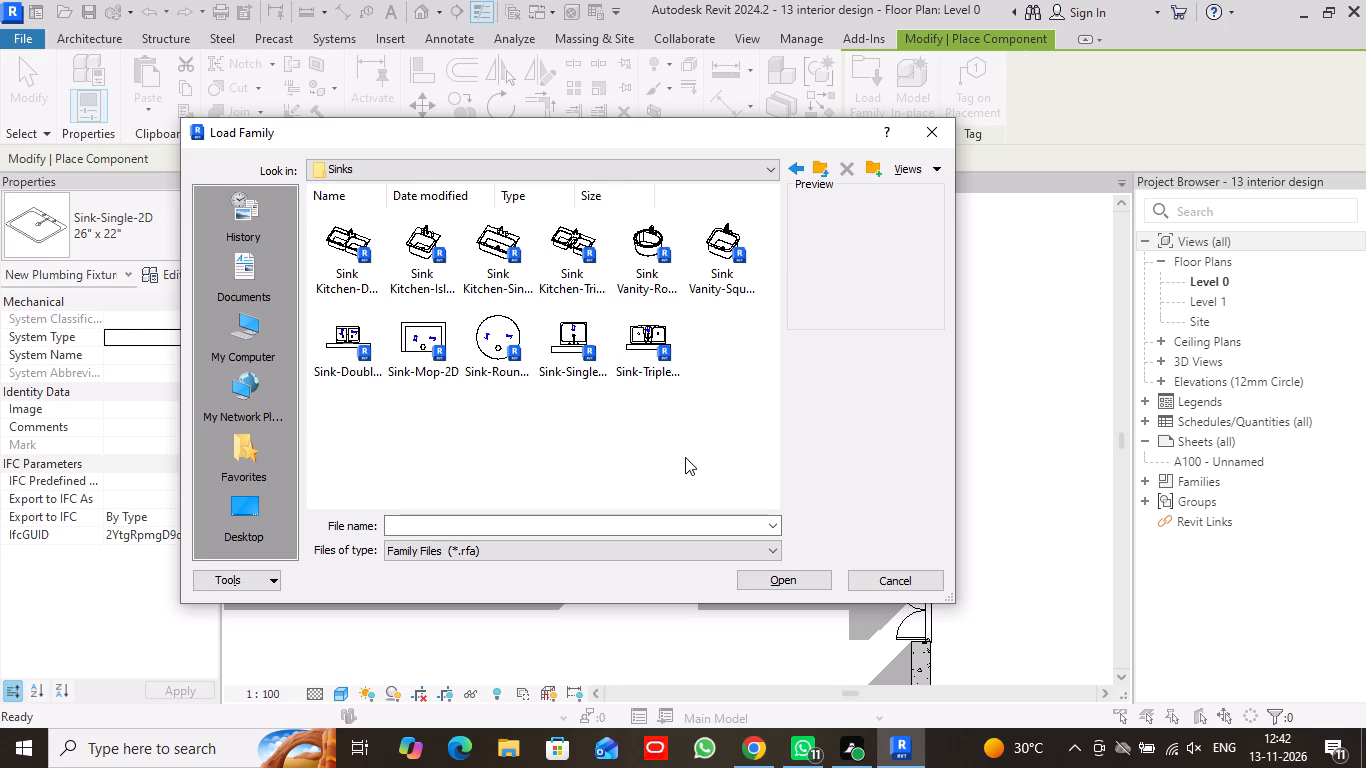
left_click(724, 271)
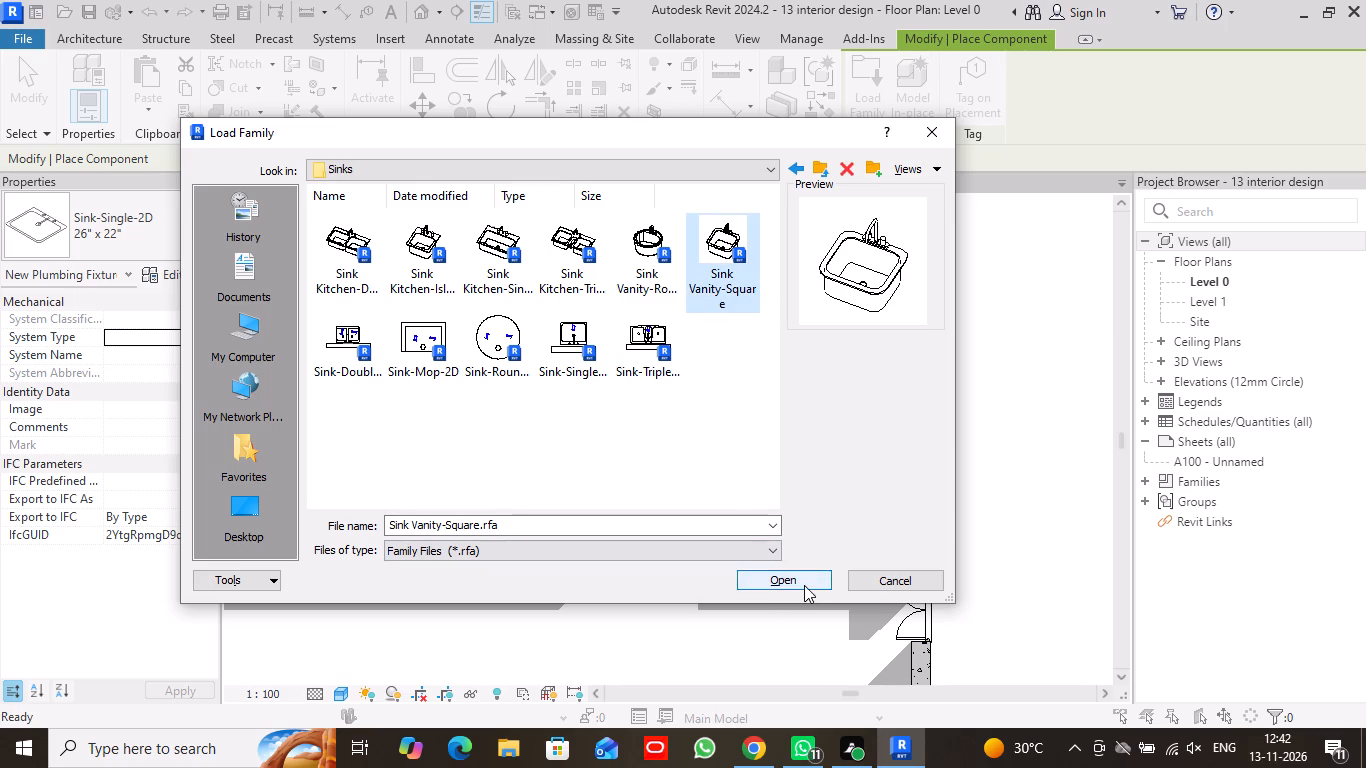
left_click(801, 581)
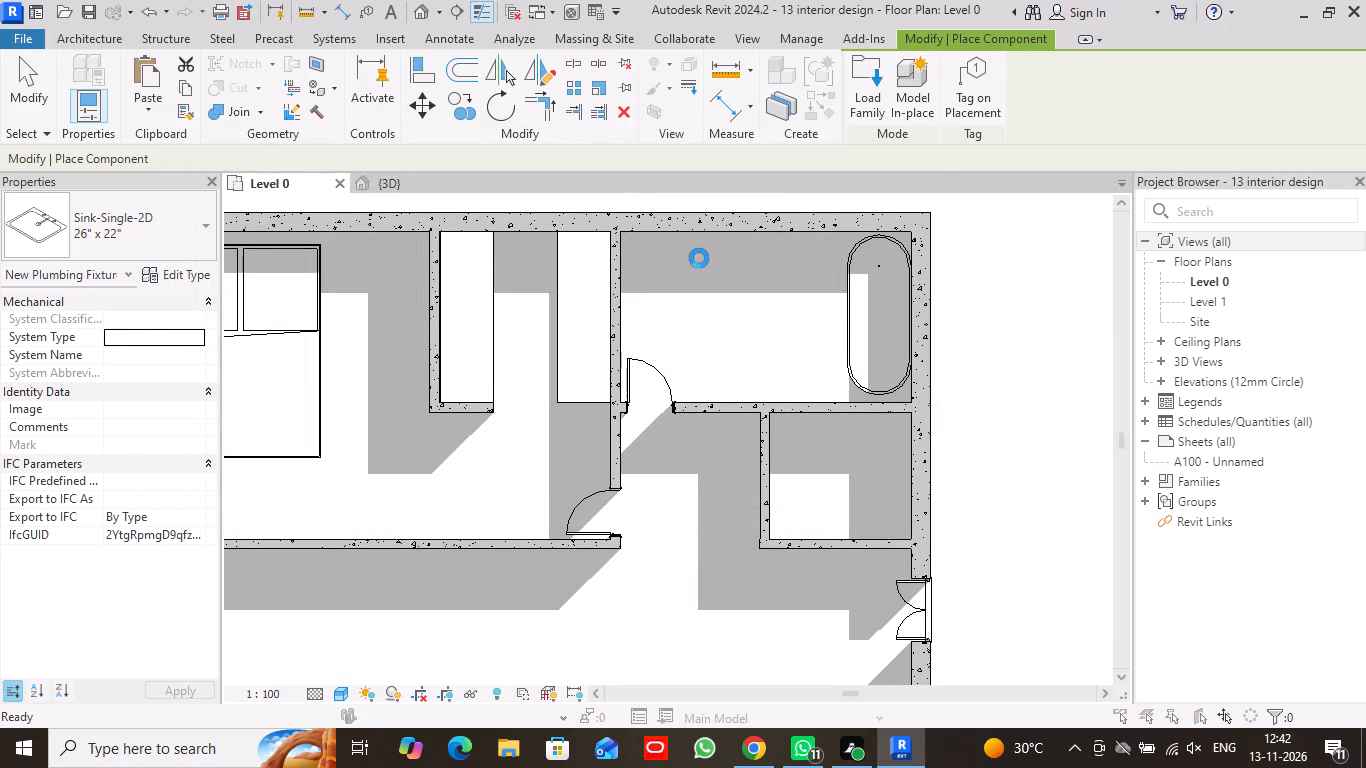
Place one 20" x 18" square vanity sink in the bathroom near the outer wall, opposite the door.
left_click(847, 195)
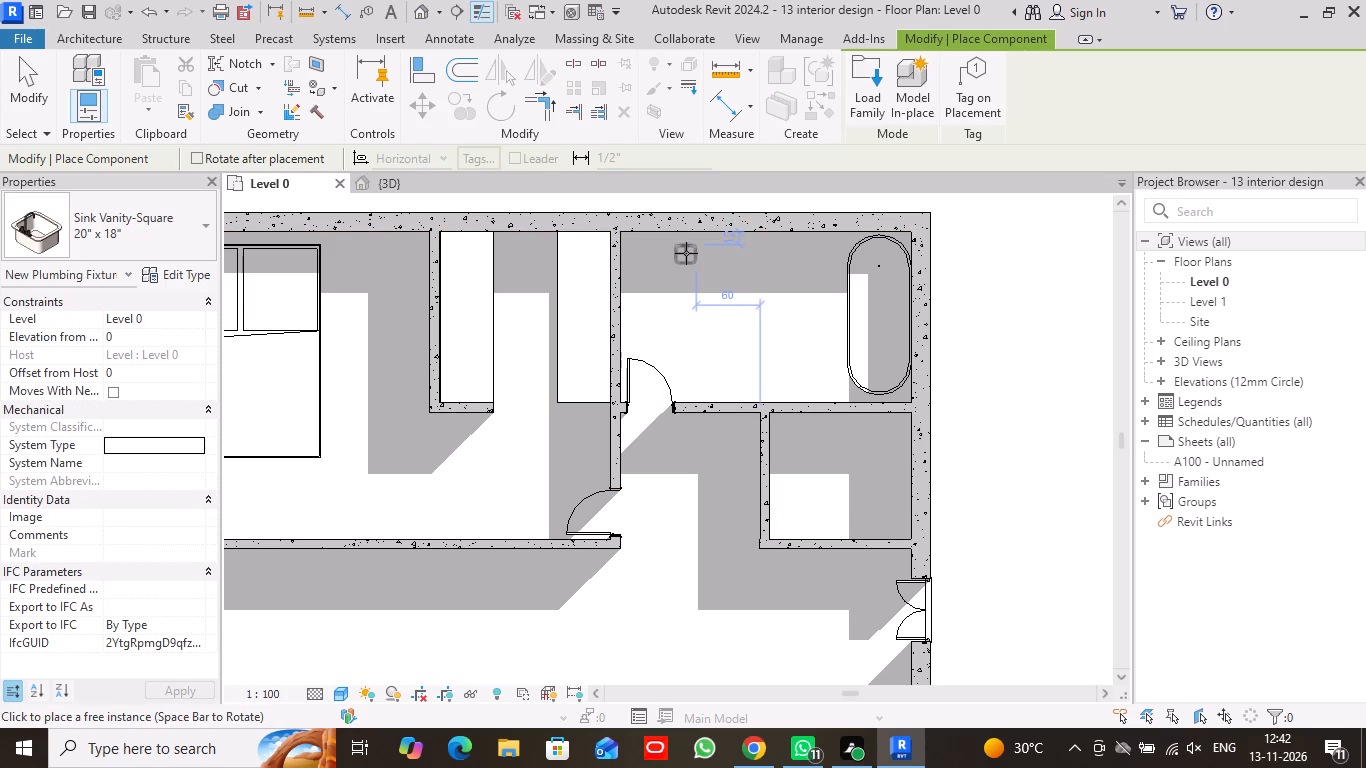
left_click(686, 253)
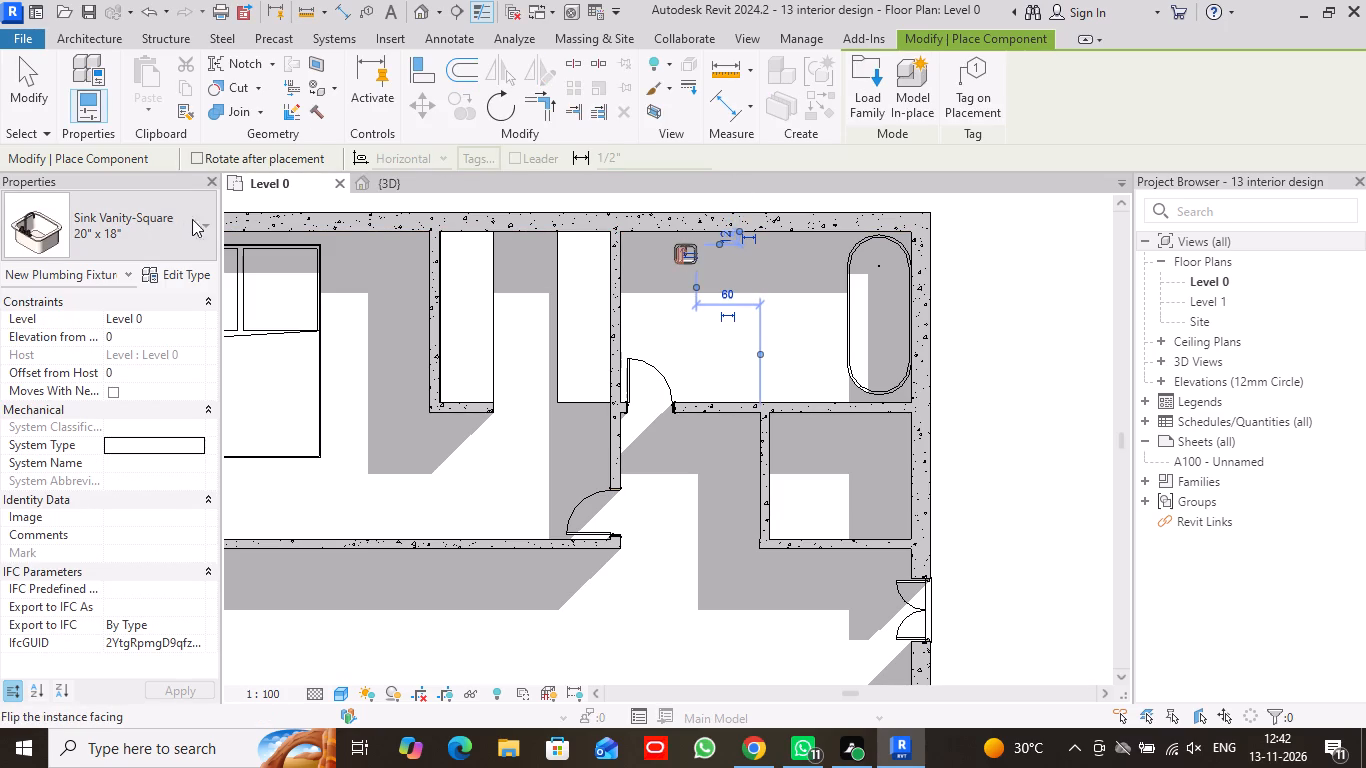
Set the vanity sink type's Width to 50 and Depth to 50, and end component placement.
left_click(186, 268)
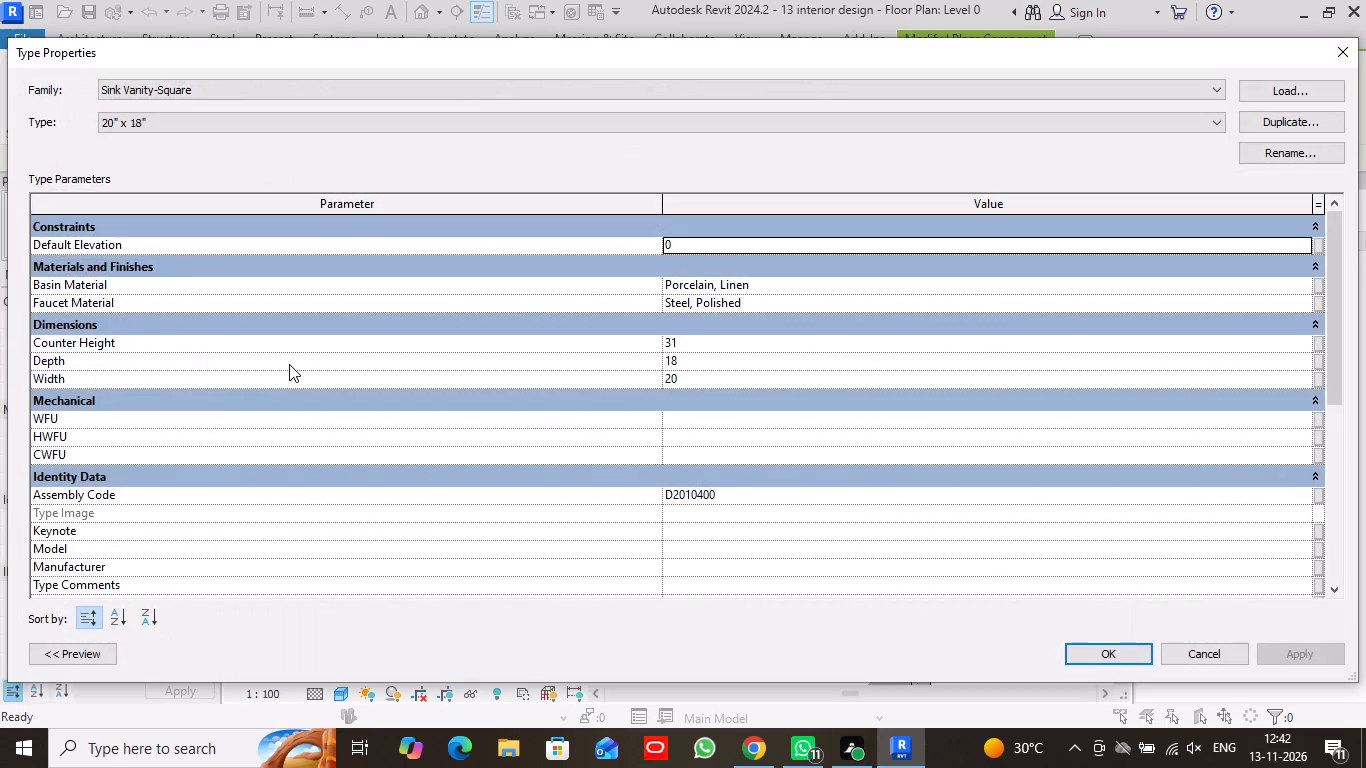
left_click(680, 375)
left_click_drag(680, 375, 628, 381)
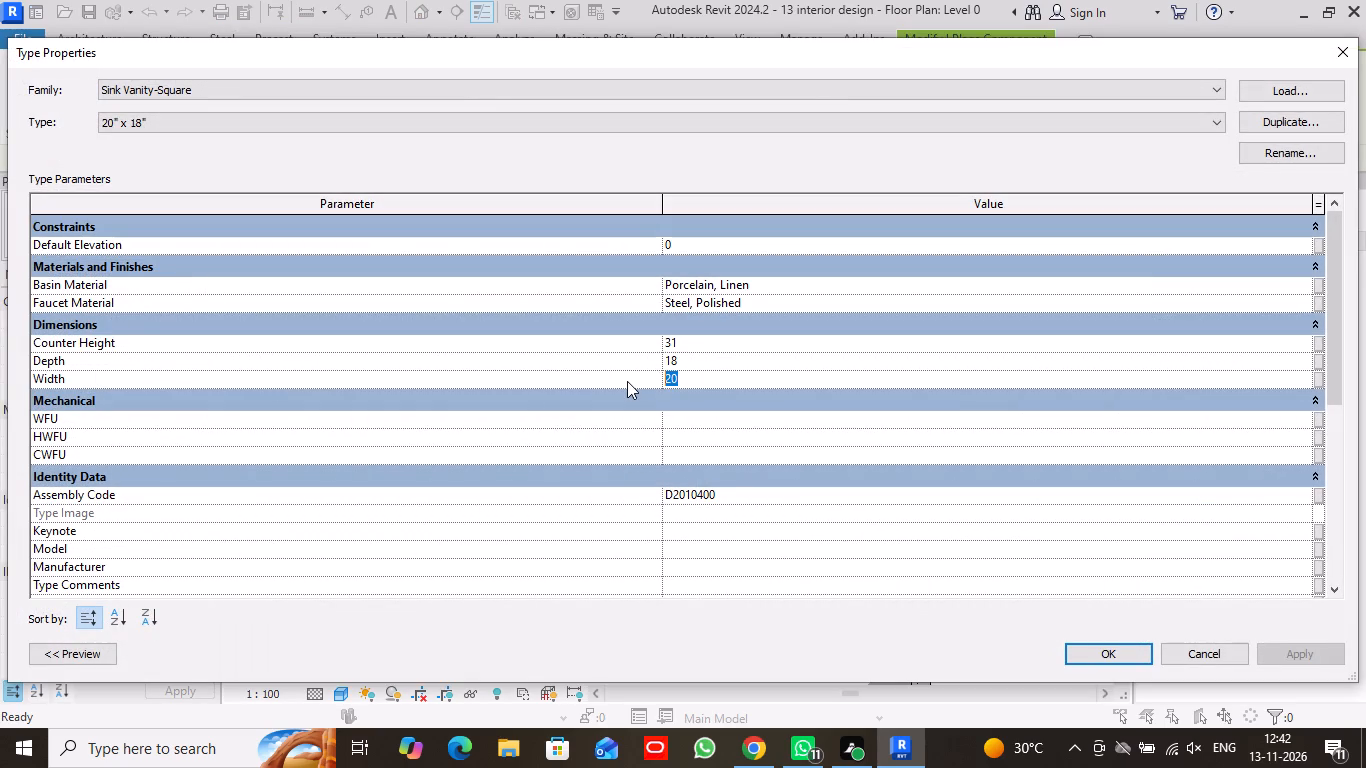
type("50")
key("Return")
left_click(687, 361)
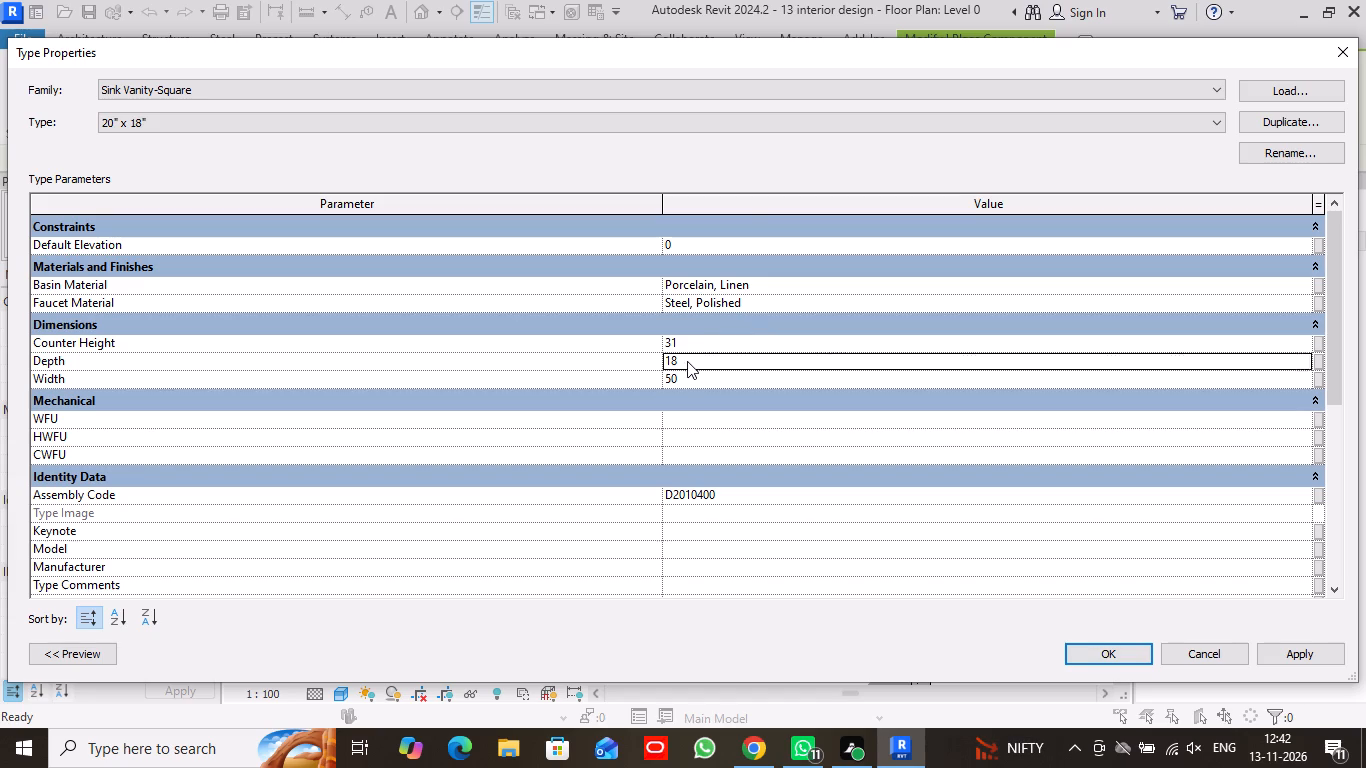
type("50")
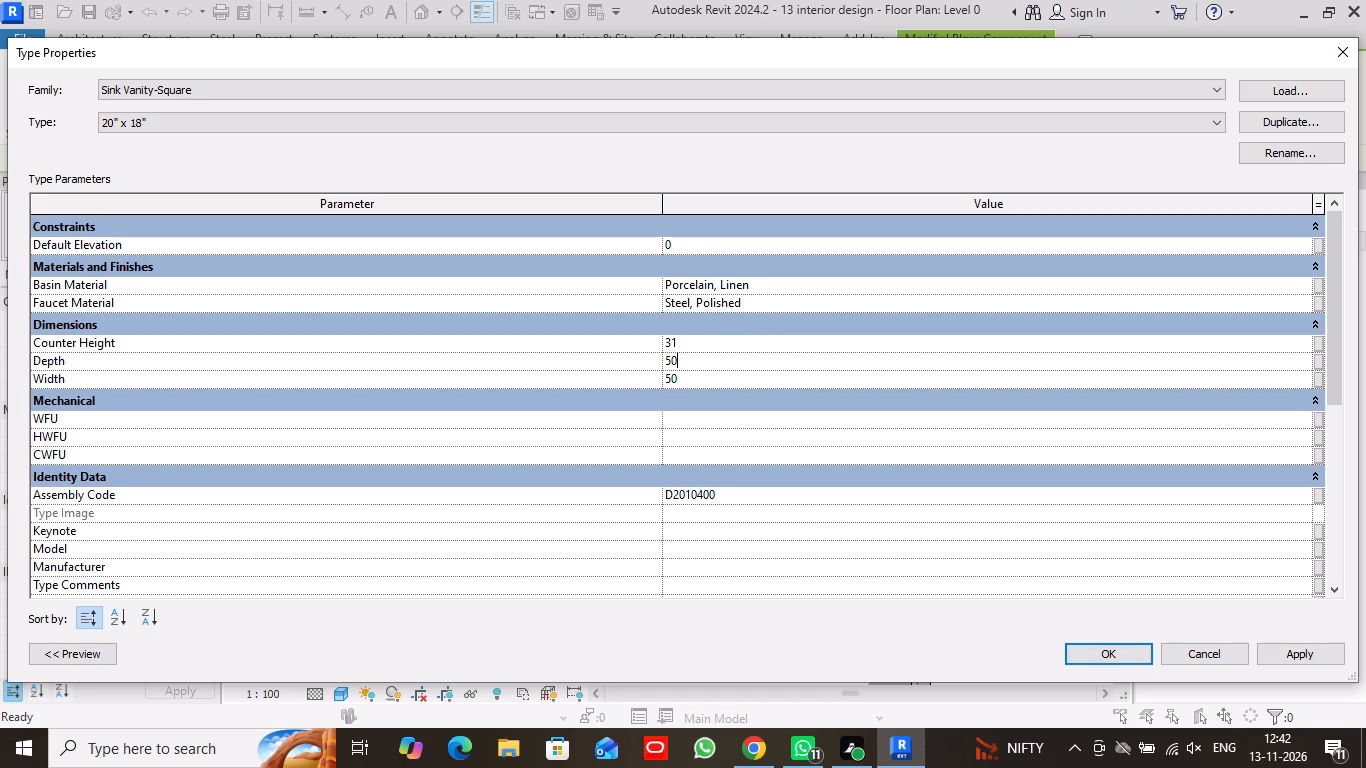
key("Return")
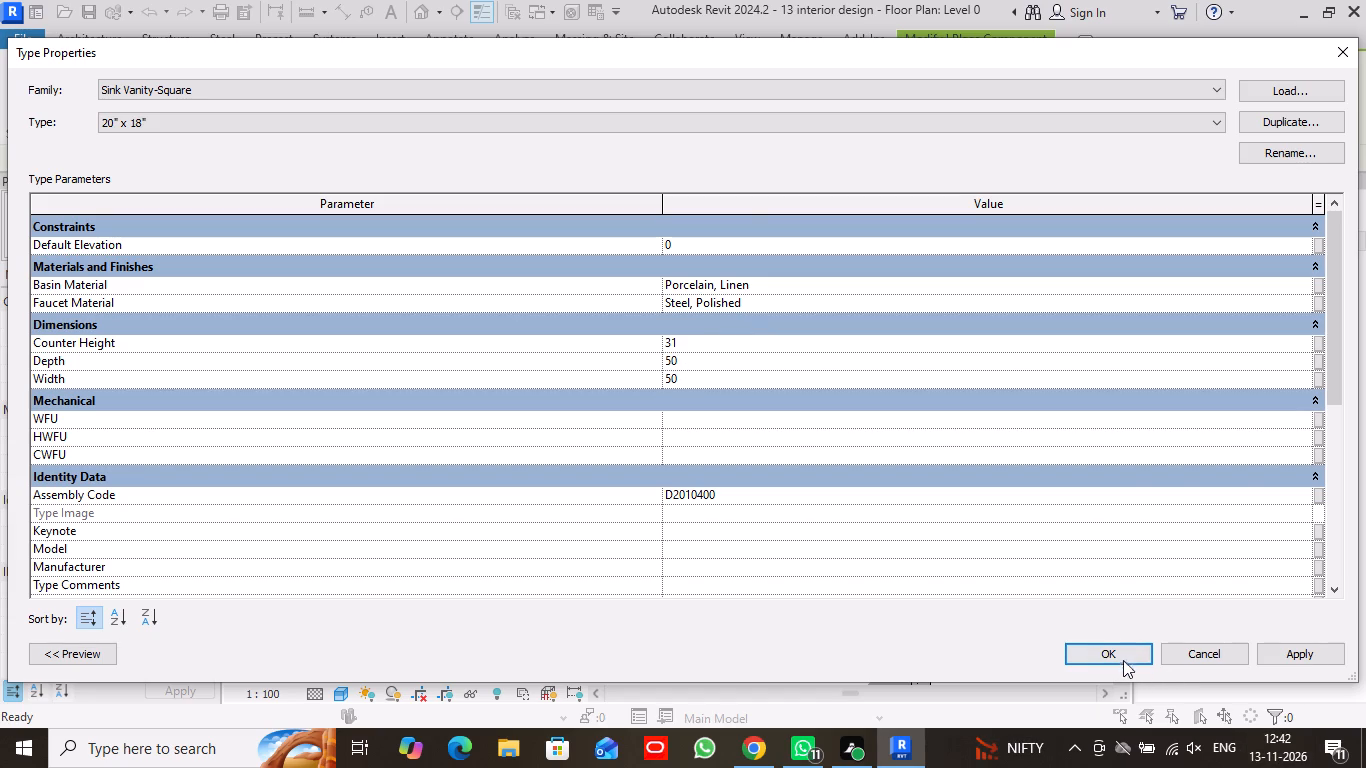
left_click(1121, 656)
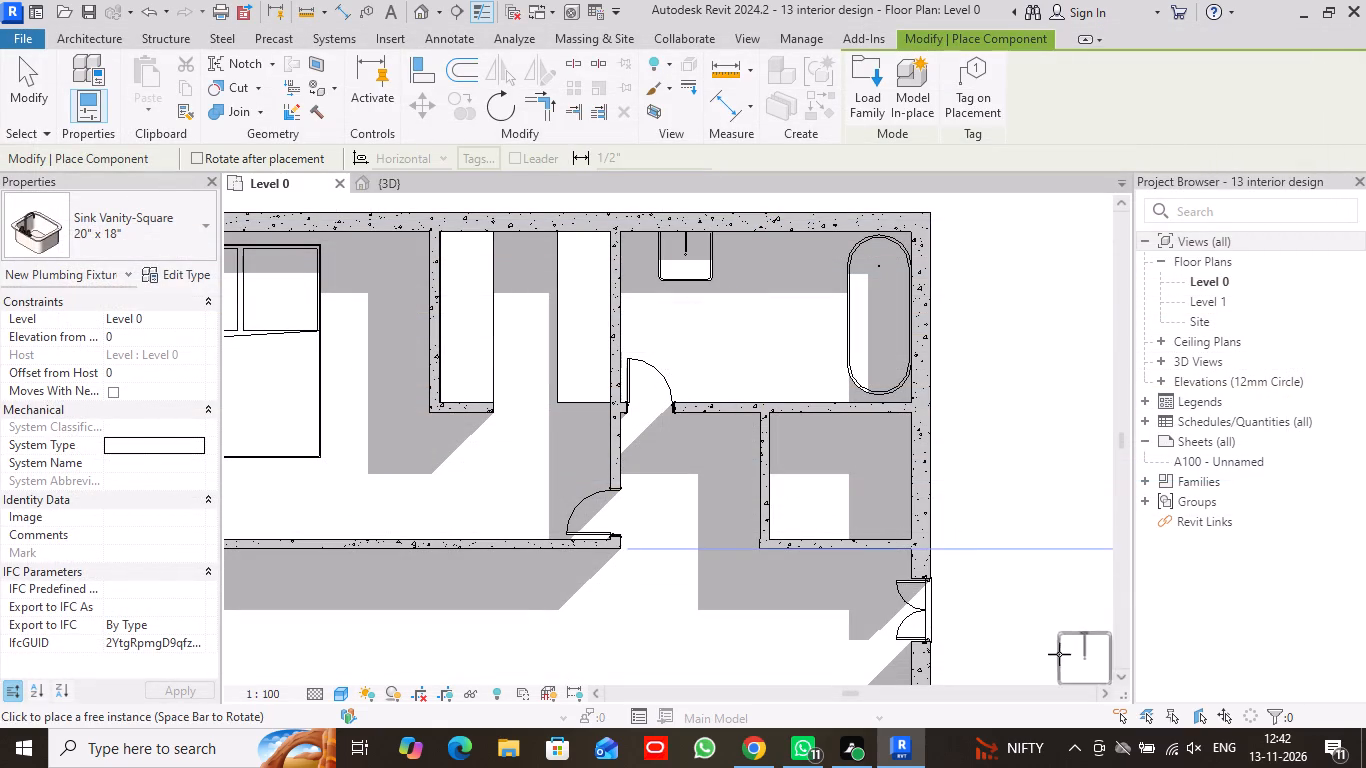
scroll(788, 373, "down", 1)
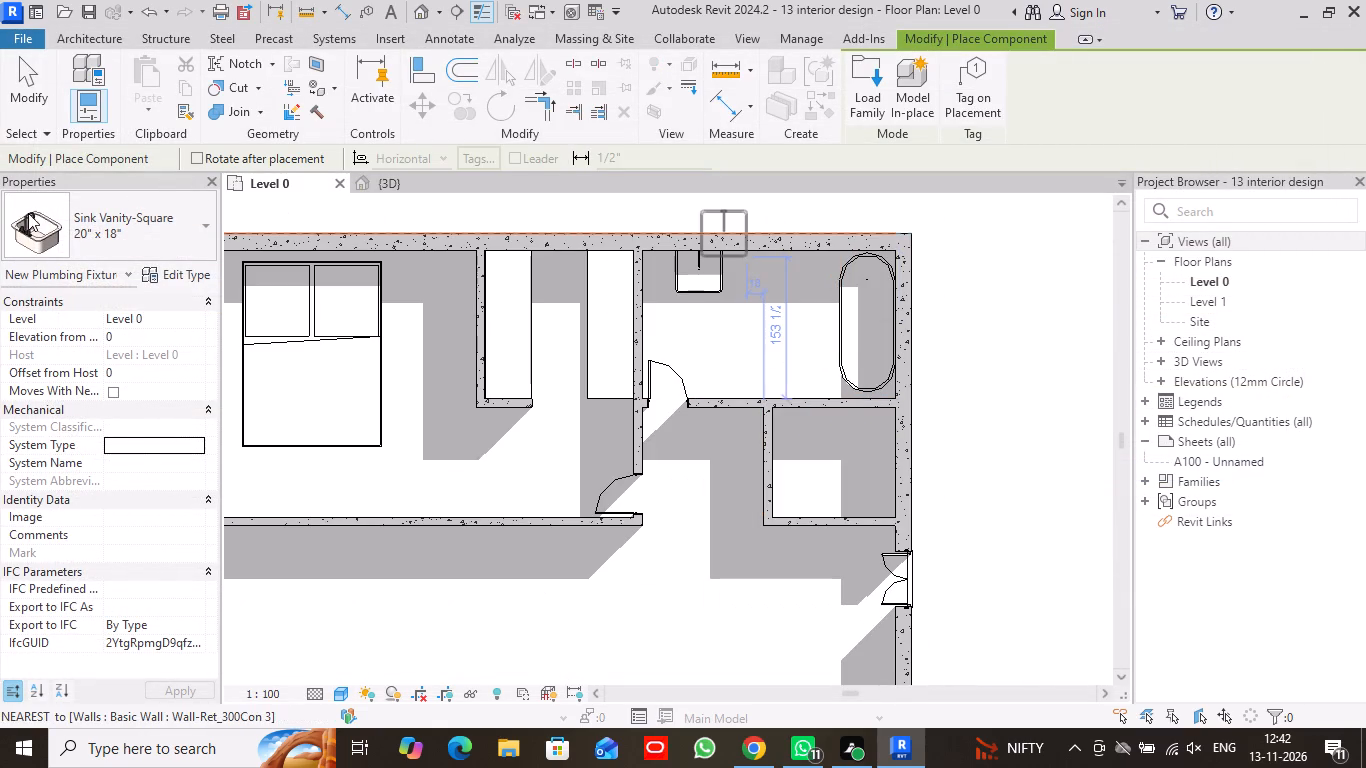
left_click(34, 86)
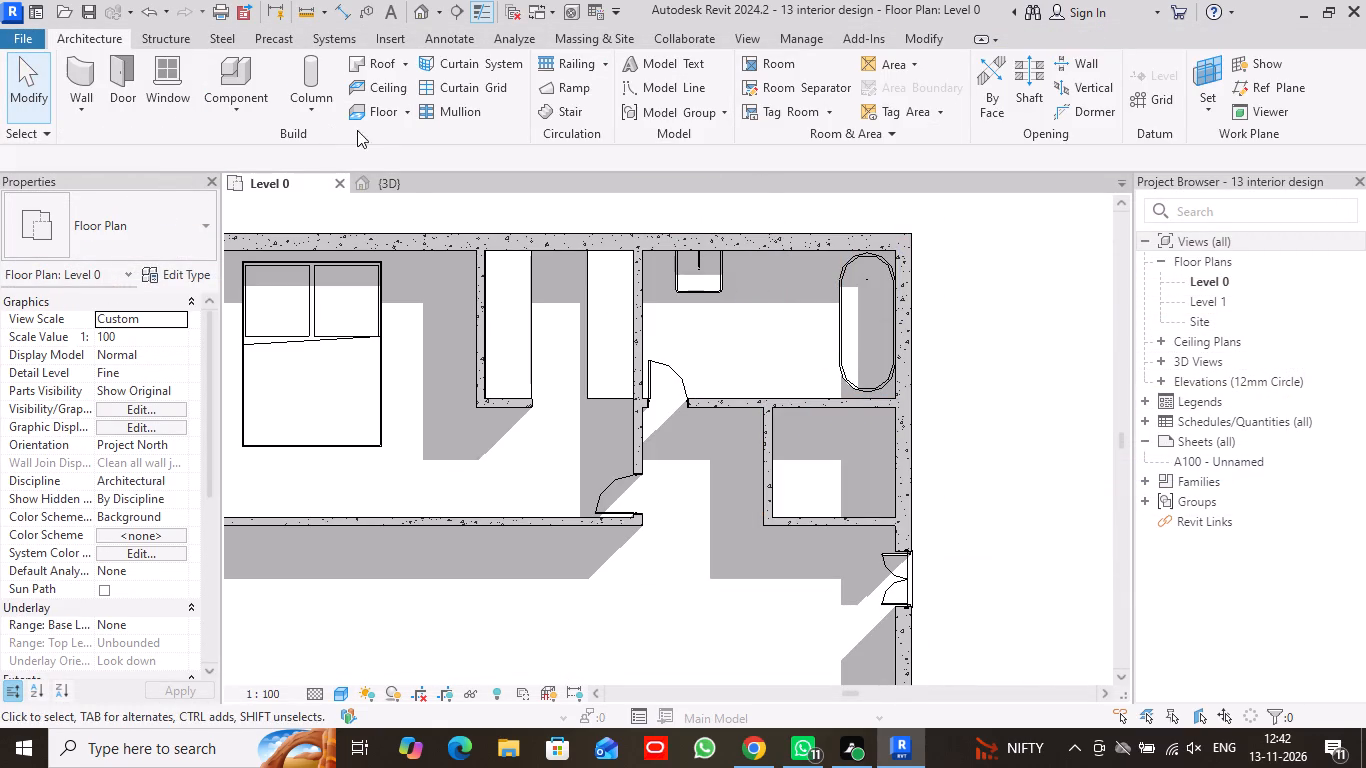
Examine the enlarged bathroom sink and the overall furnished layout in the 3D view.
left_click(407, 183)
scroll(802, 424, "down", 1)
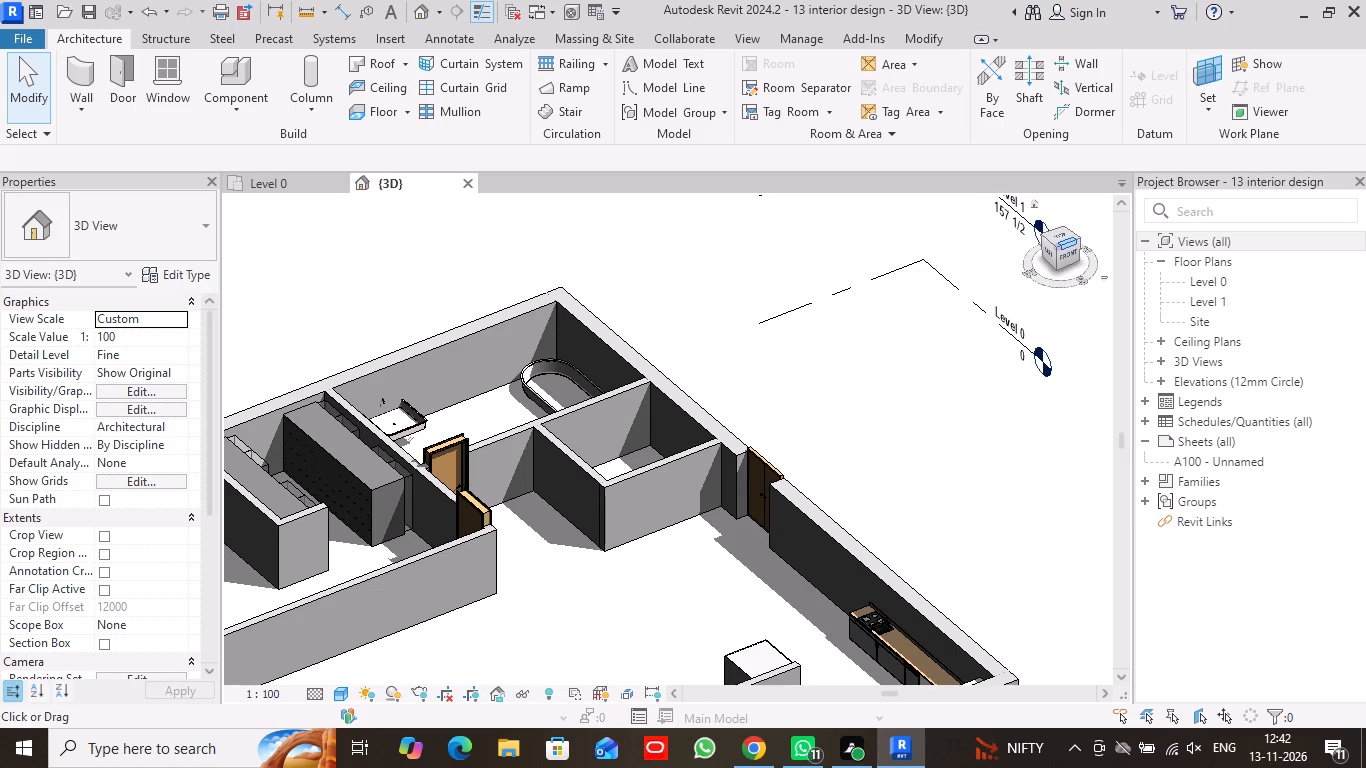
left_click_drag(1078, 241, 926, 279)
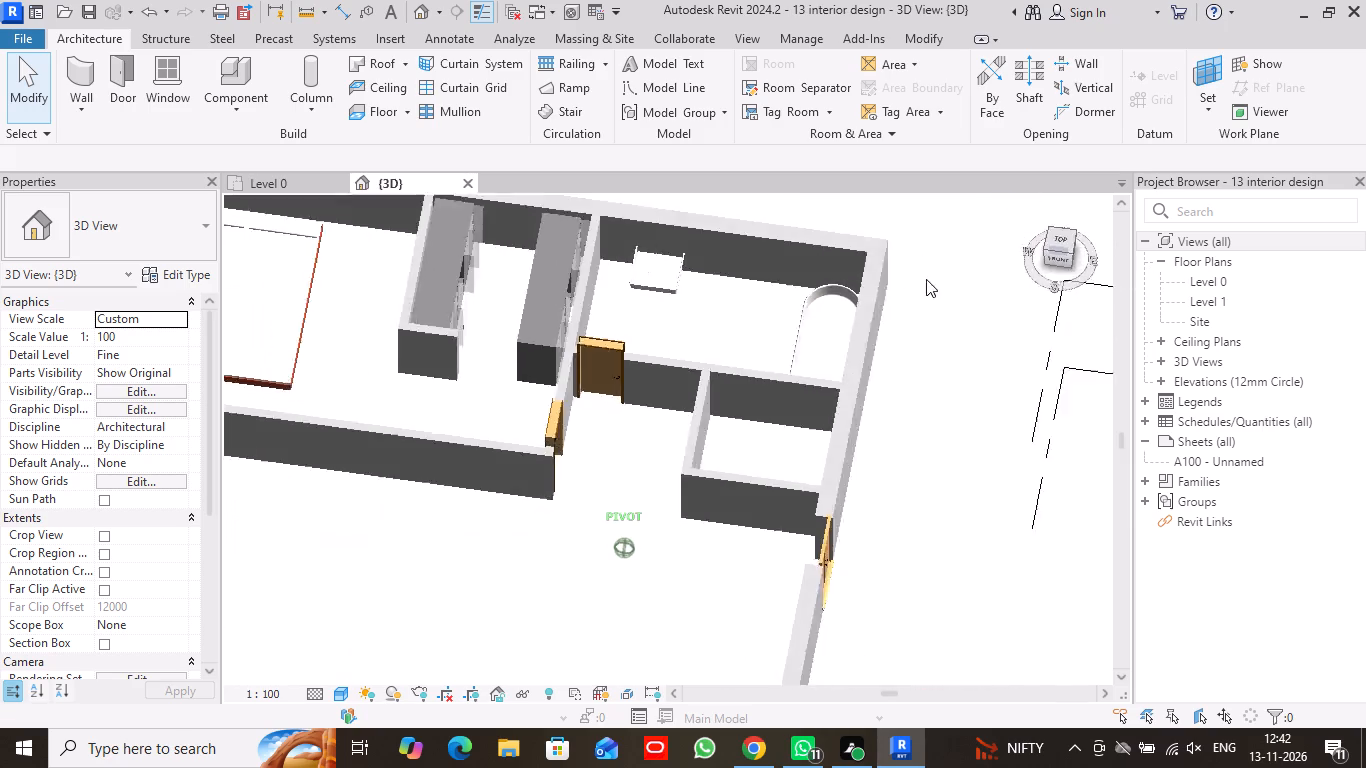
left_click_drag(926, 279, 880, 255)
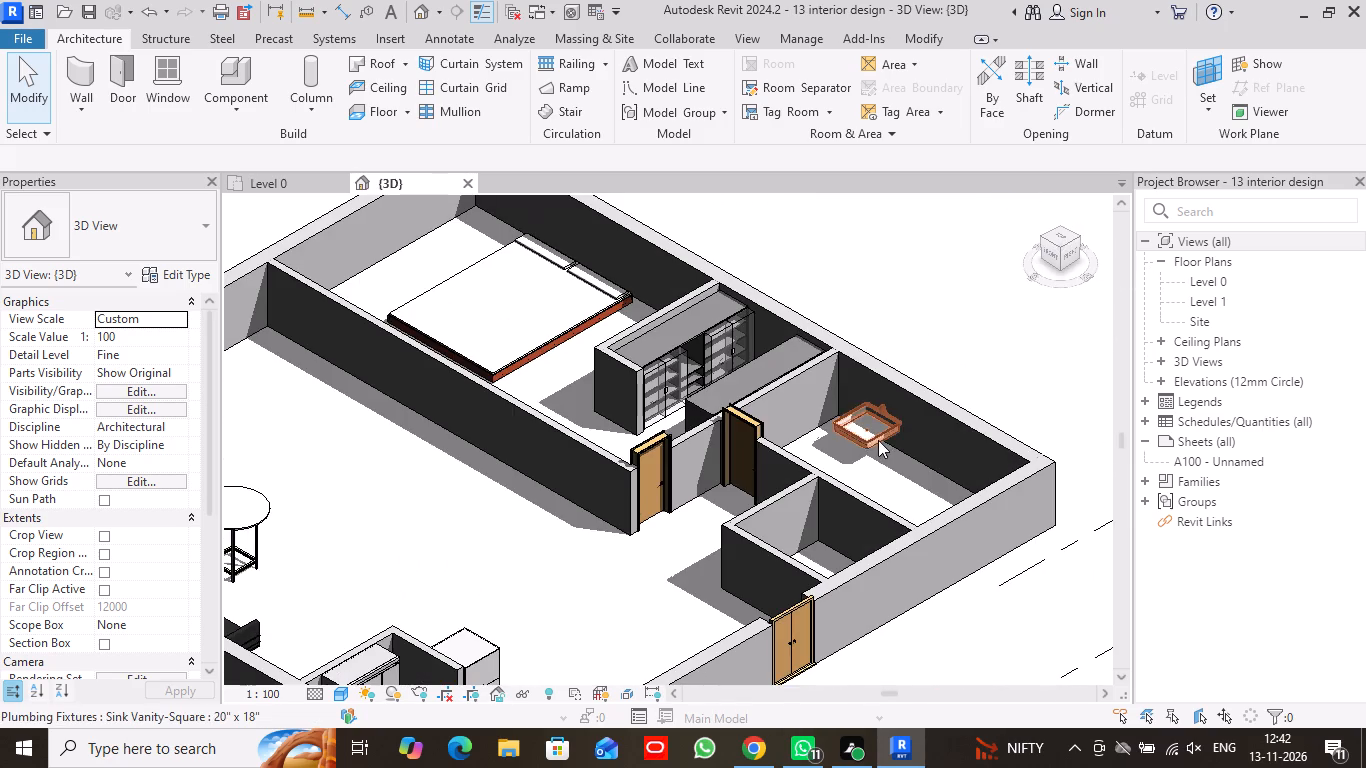
scroll(878, 440, "up", 8)
scroll(992, 359, "down", 4)
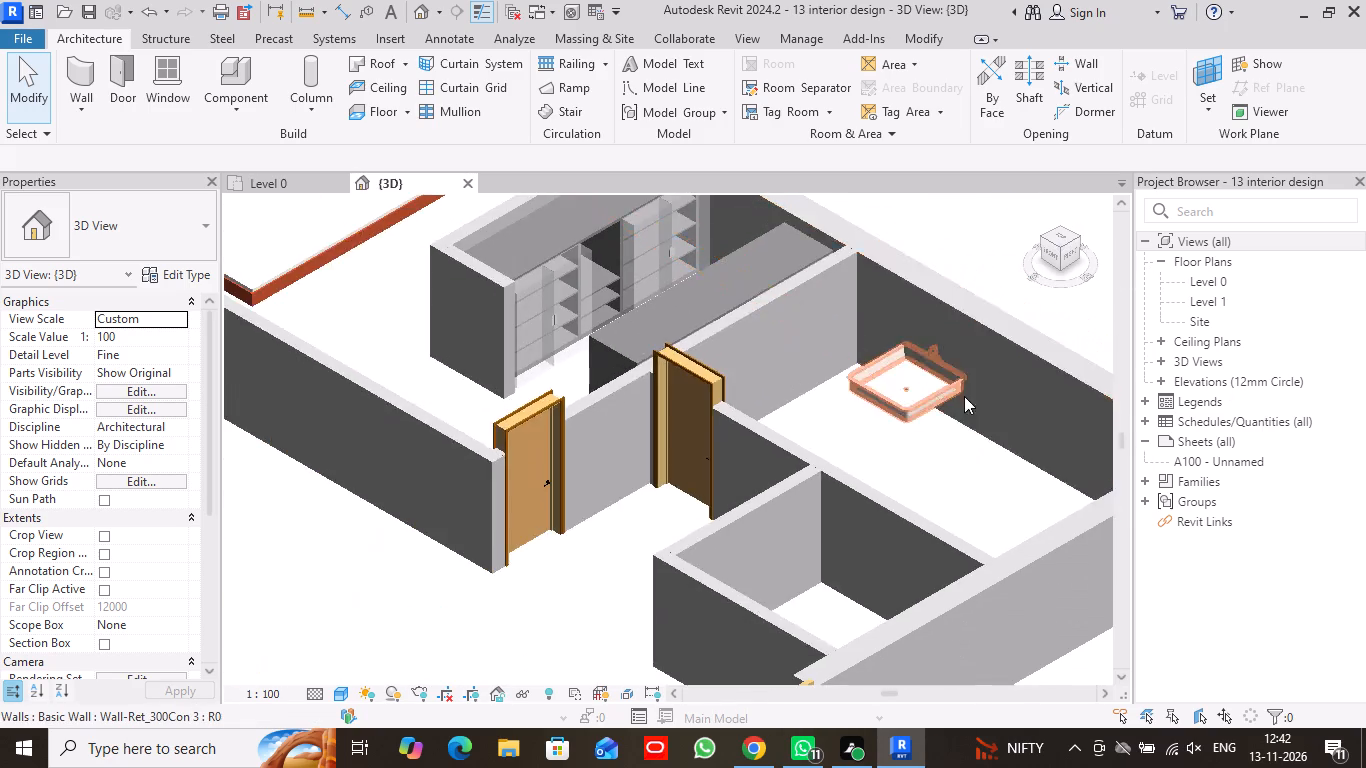
scroll(963, 403, "down", 7)
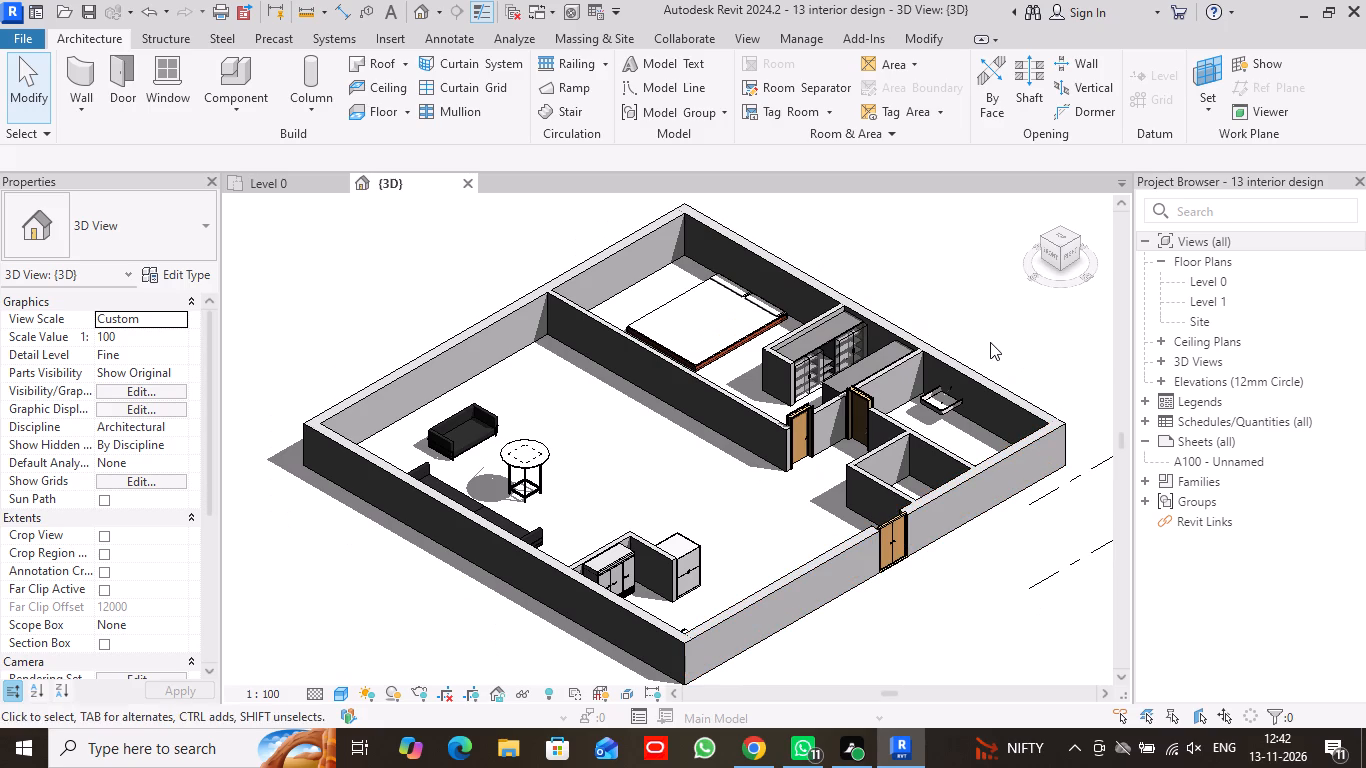
middle_click_drag(990, 342, 959, 348)
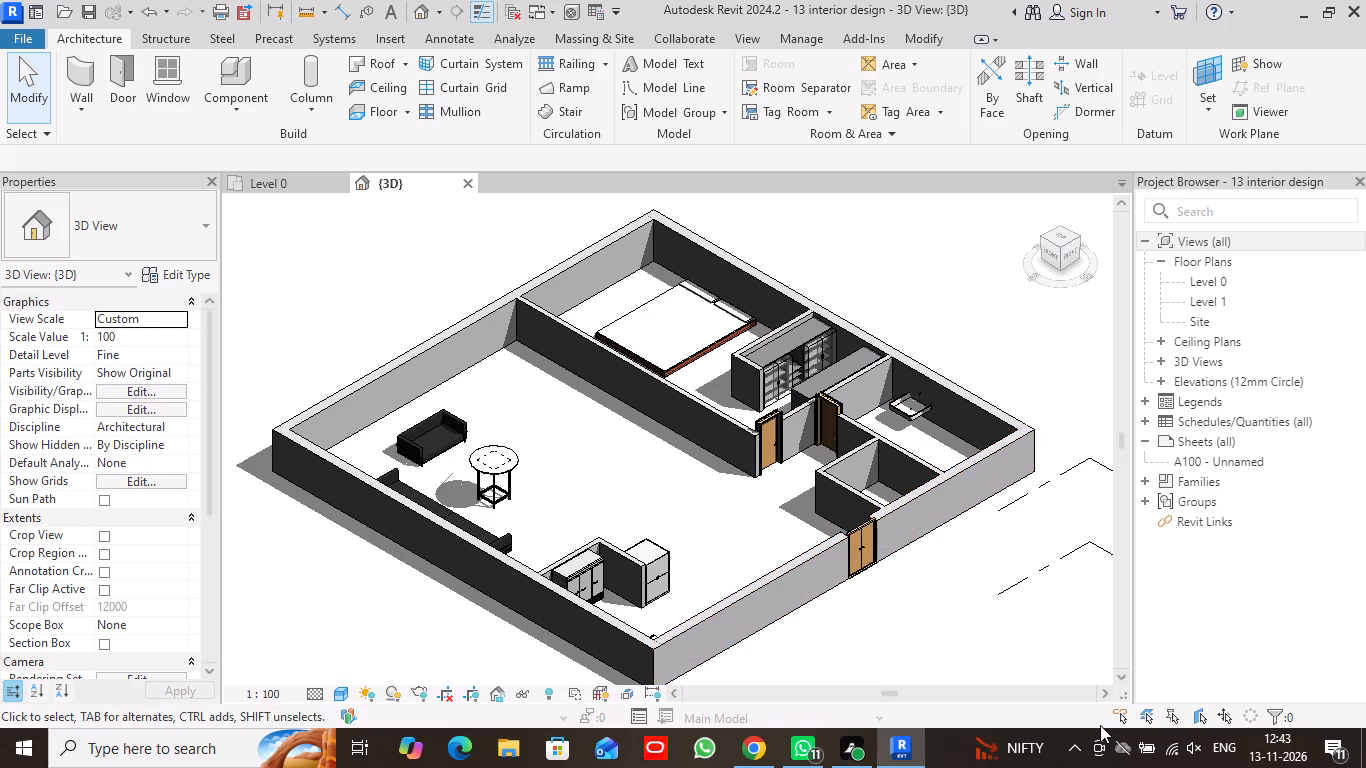
Start placing a component and browse the US library's Residential, Hardware and Commercial door family folders for a suitable door.
left_click(239, 102)
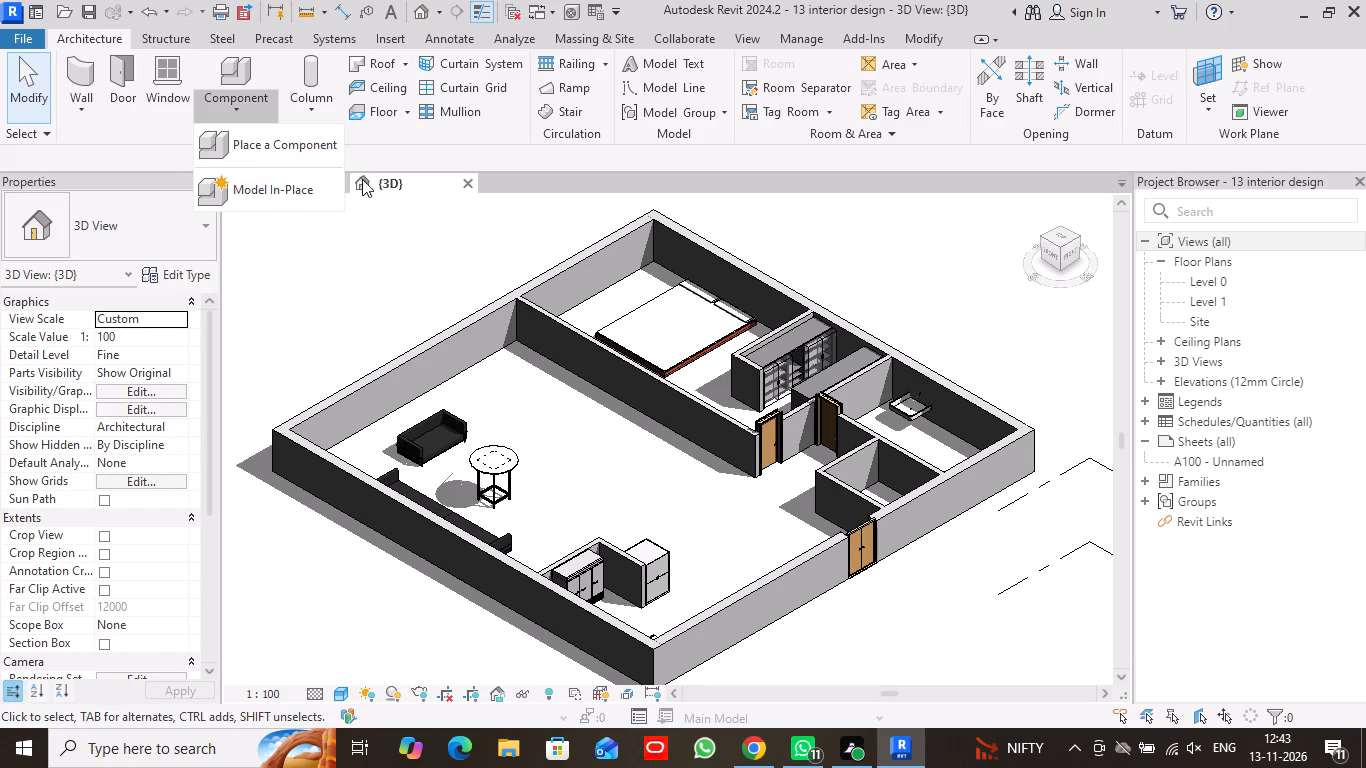
left_click(302, 147)
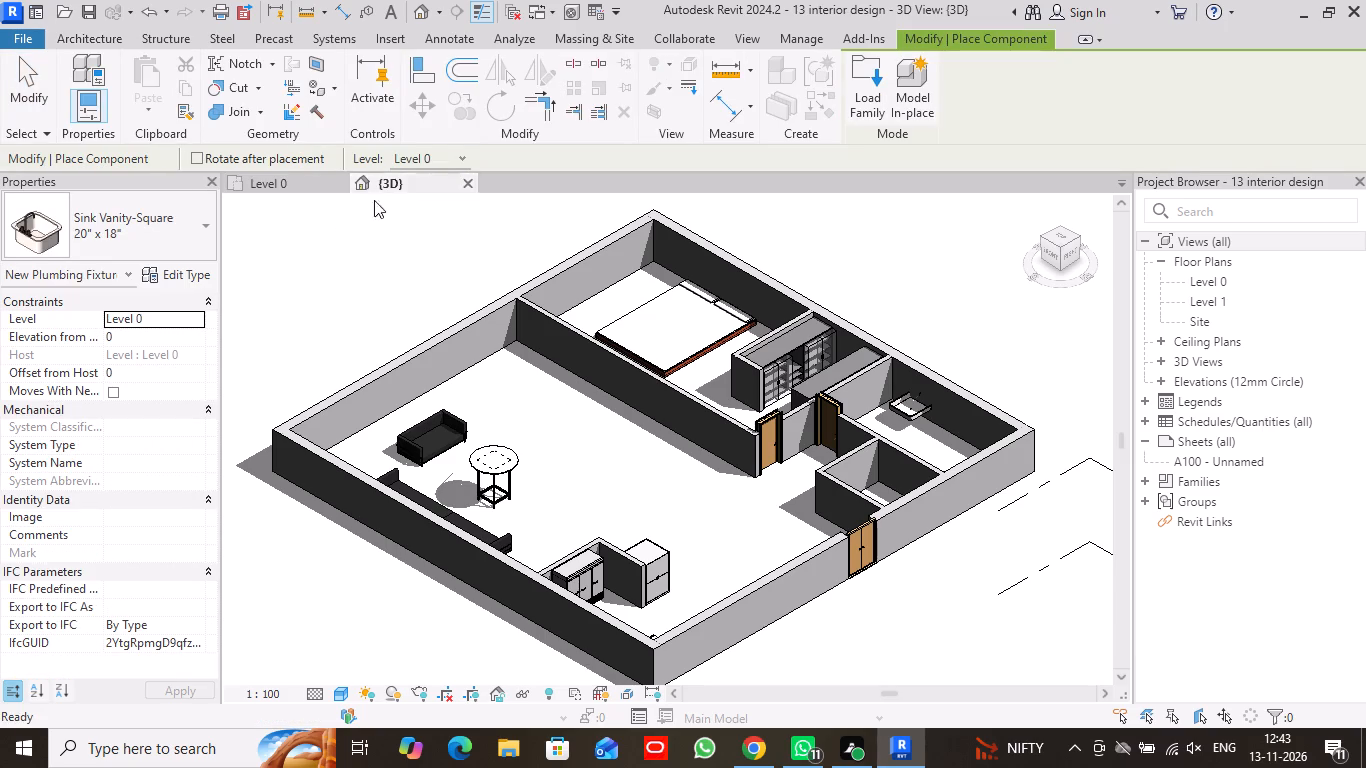
left_click(858, 72)
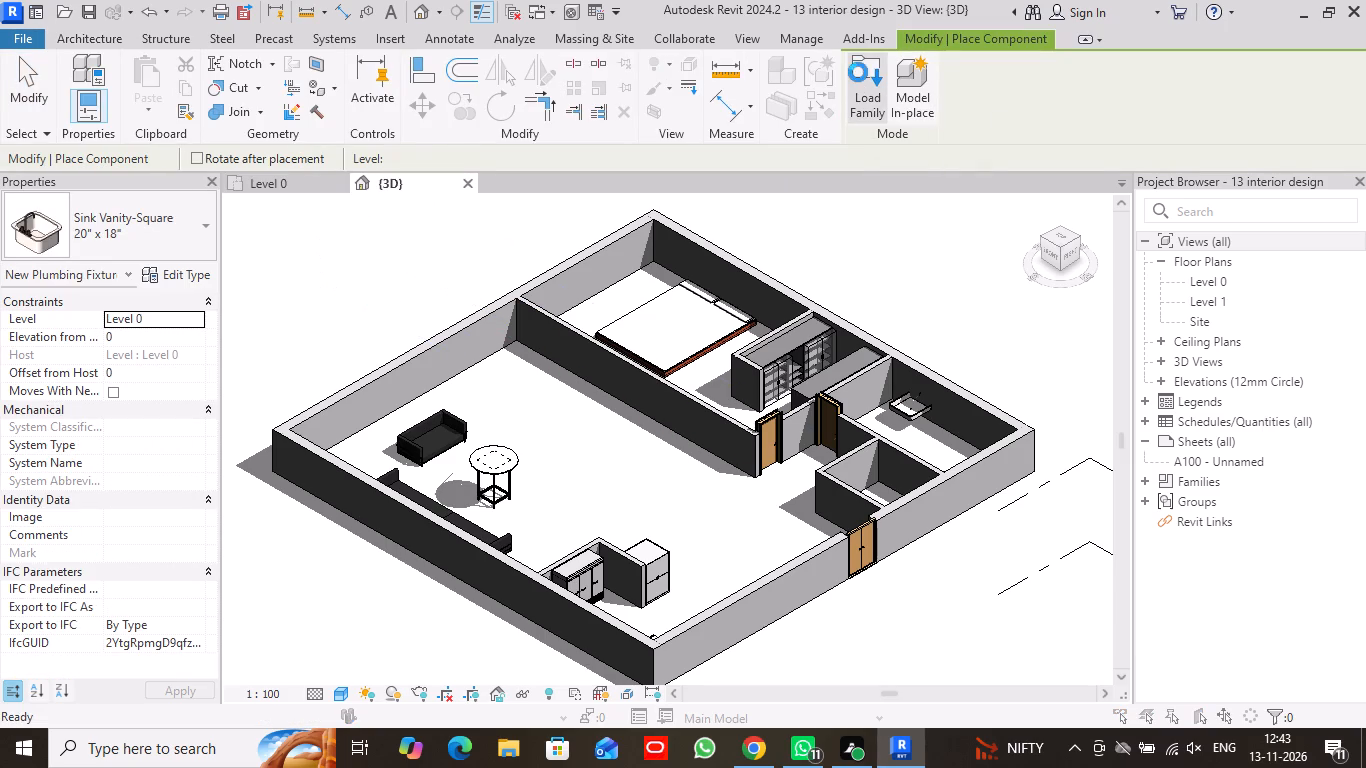
left_click(819, 158)
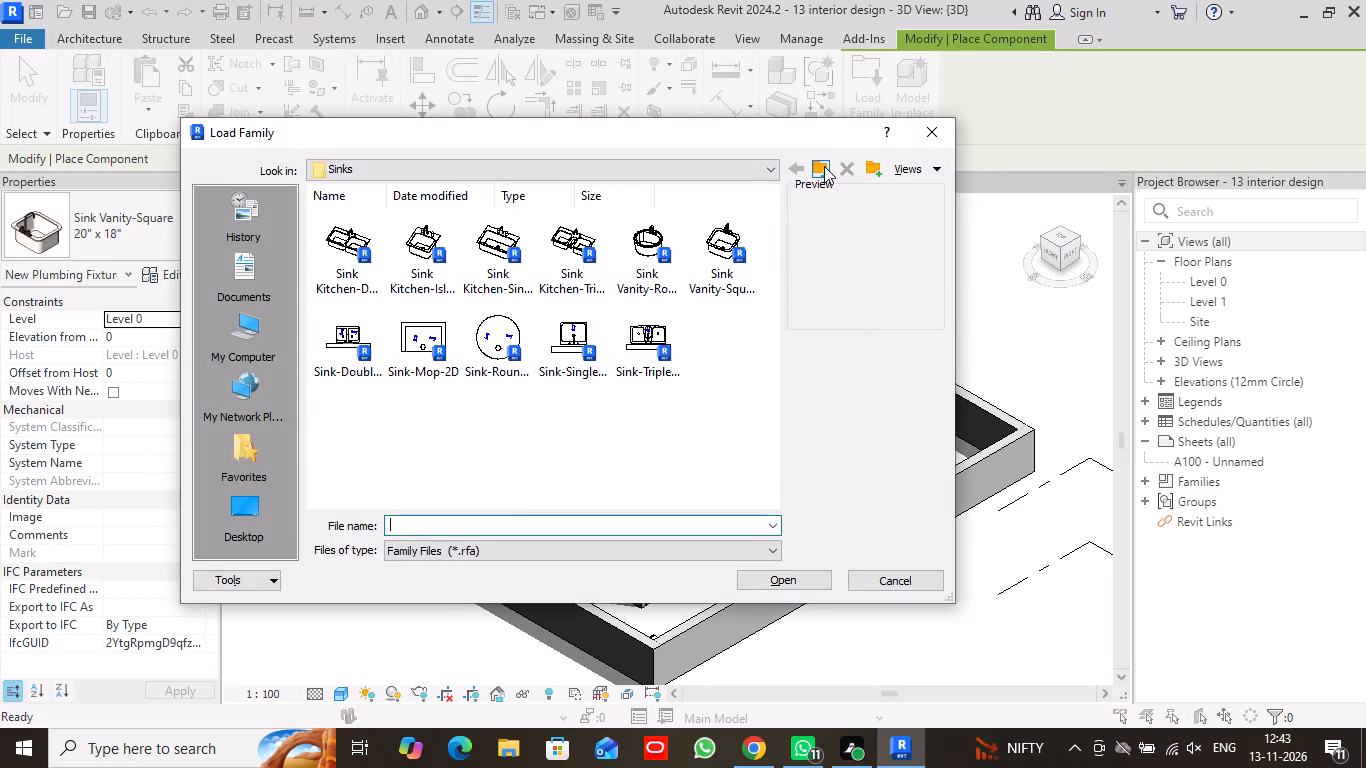
left_click(824, 166)
left_click(824, 166)
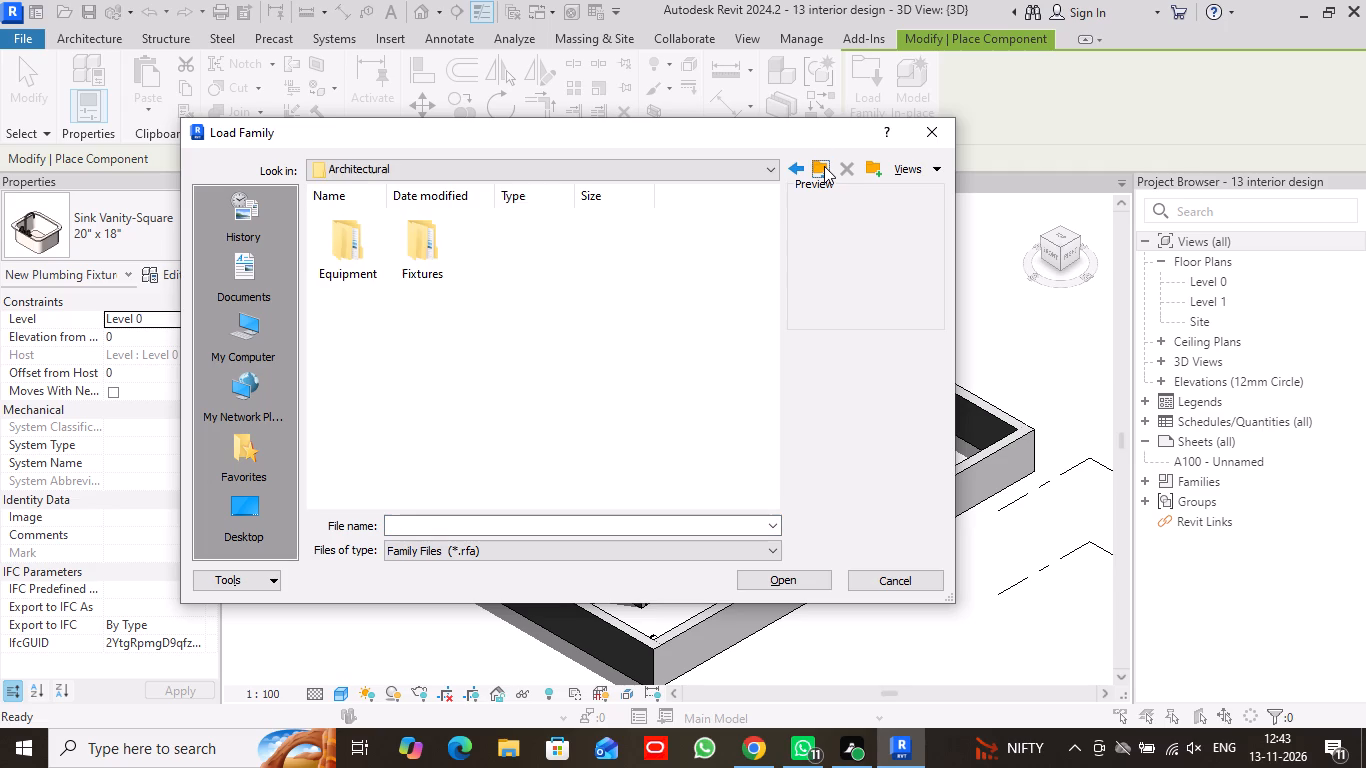
left_click(824, 166)
left_click(824, 166)
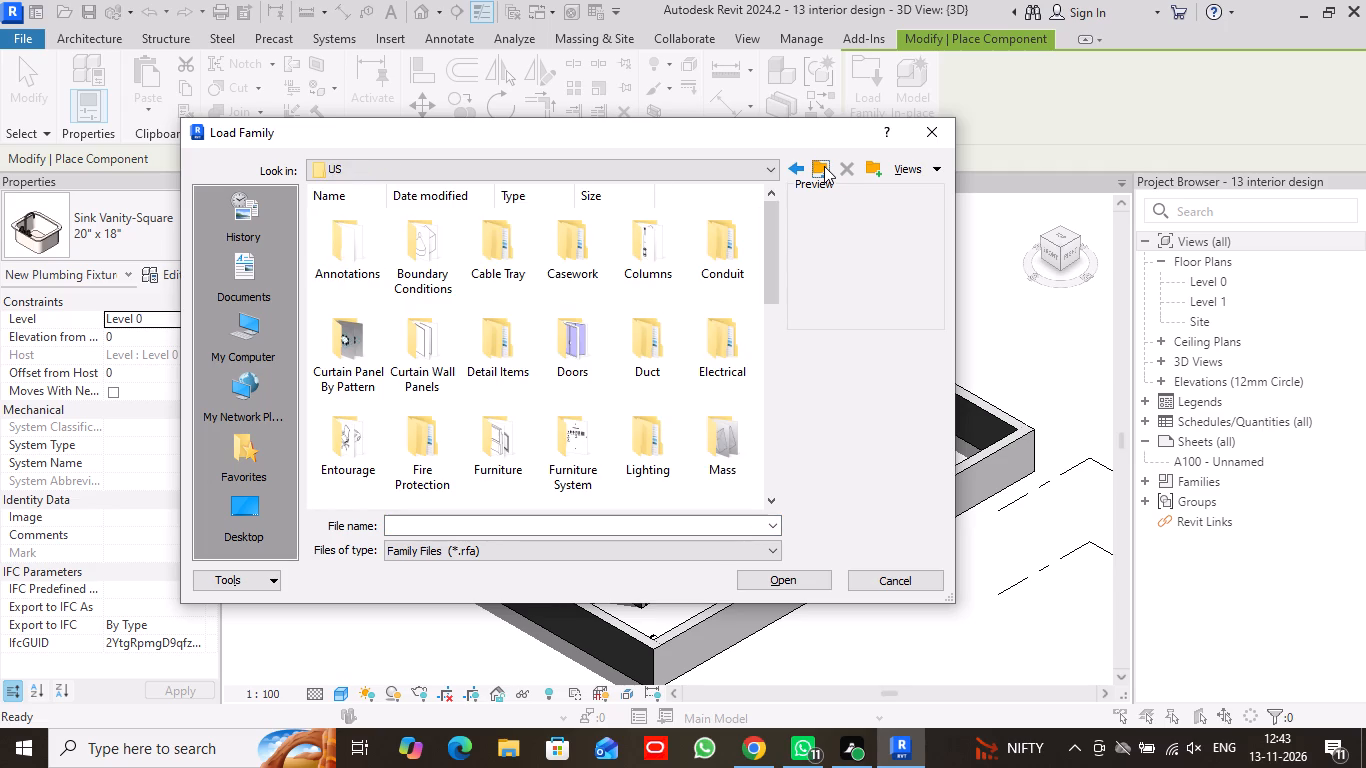
double_click(596, 340)
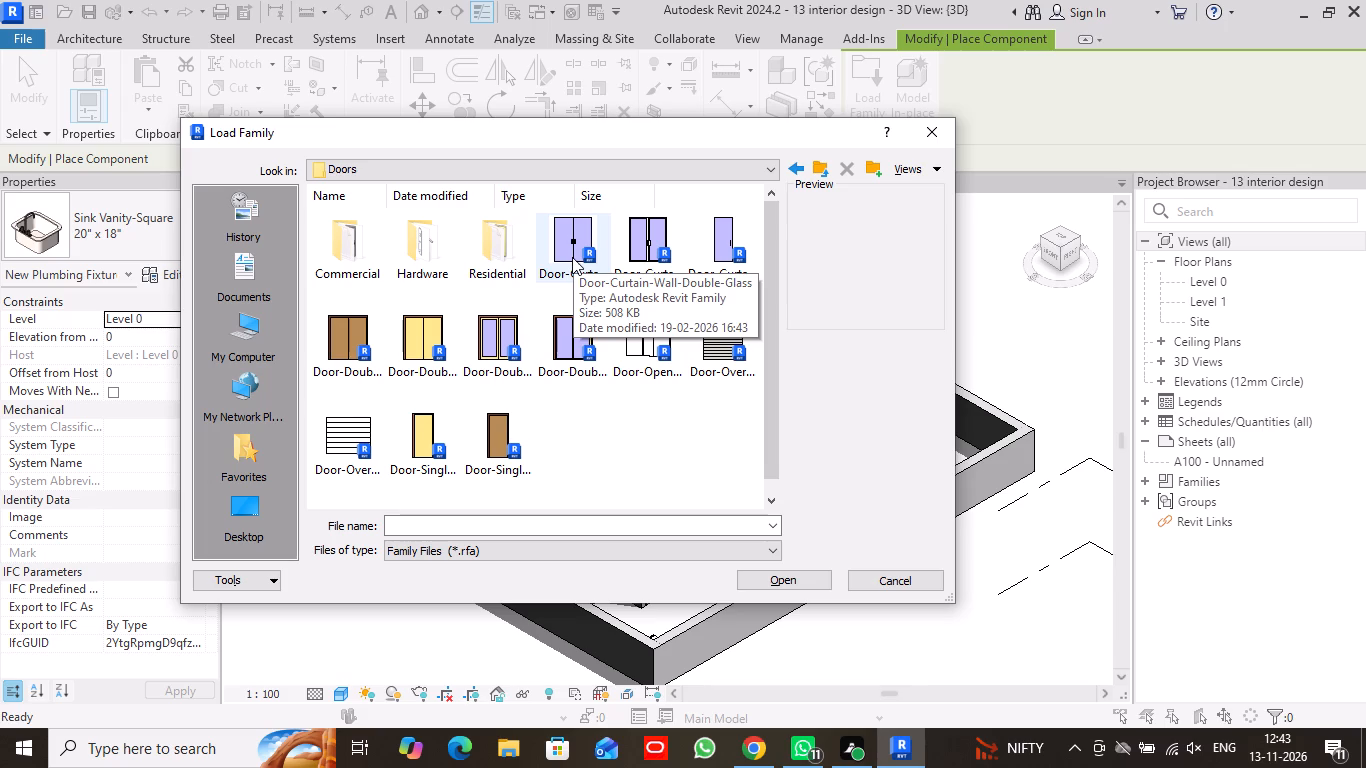
double_click(498, 258)
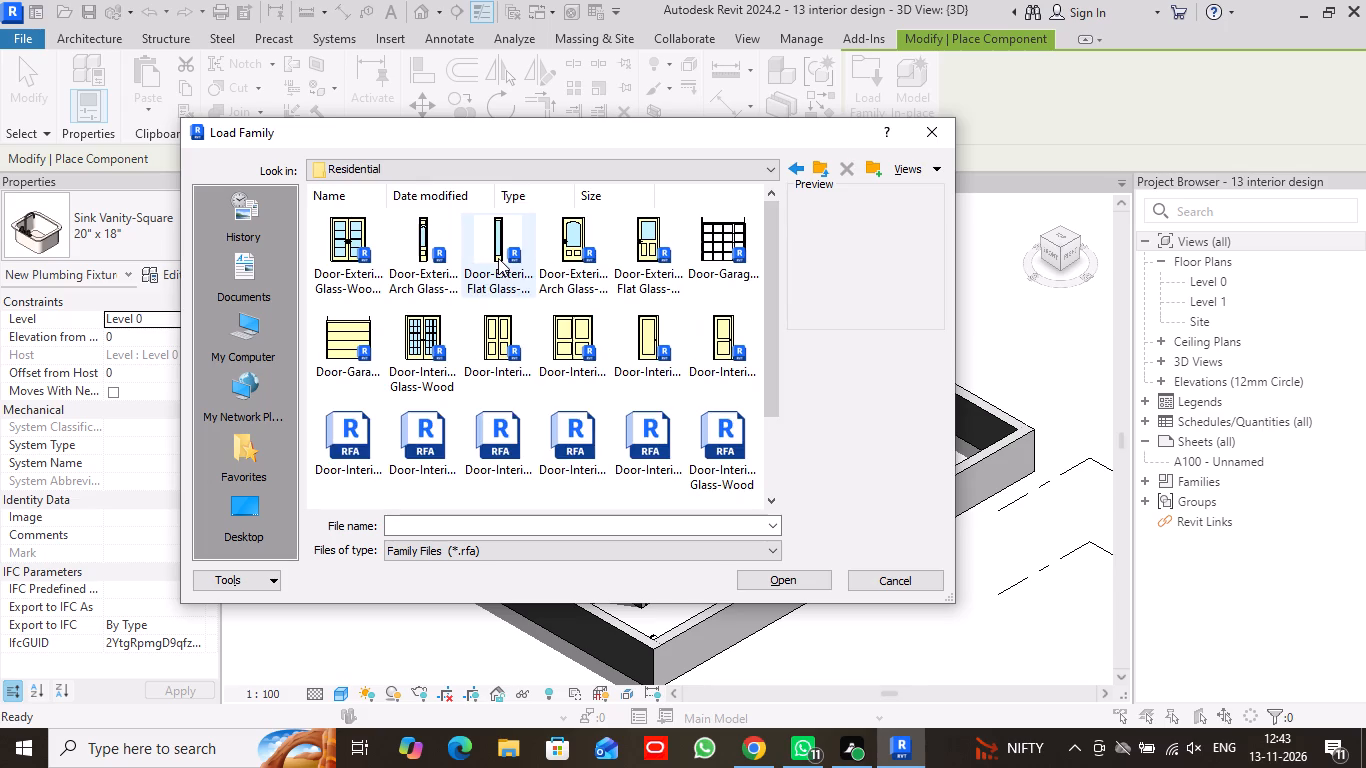
scroll(626, 316, "down", 1)
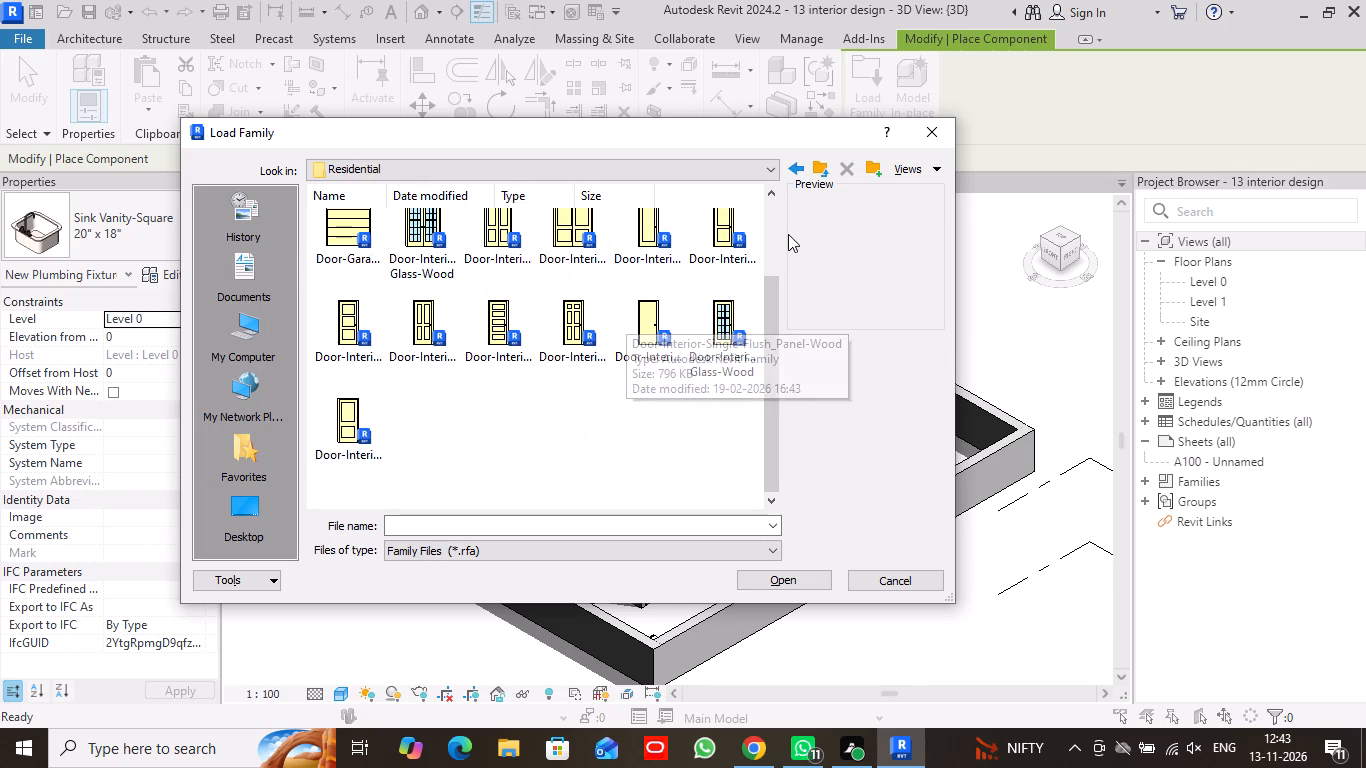
left_click(826, 174)
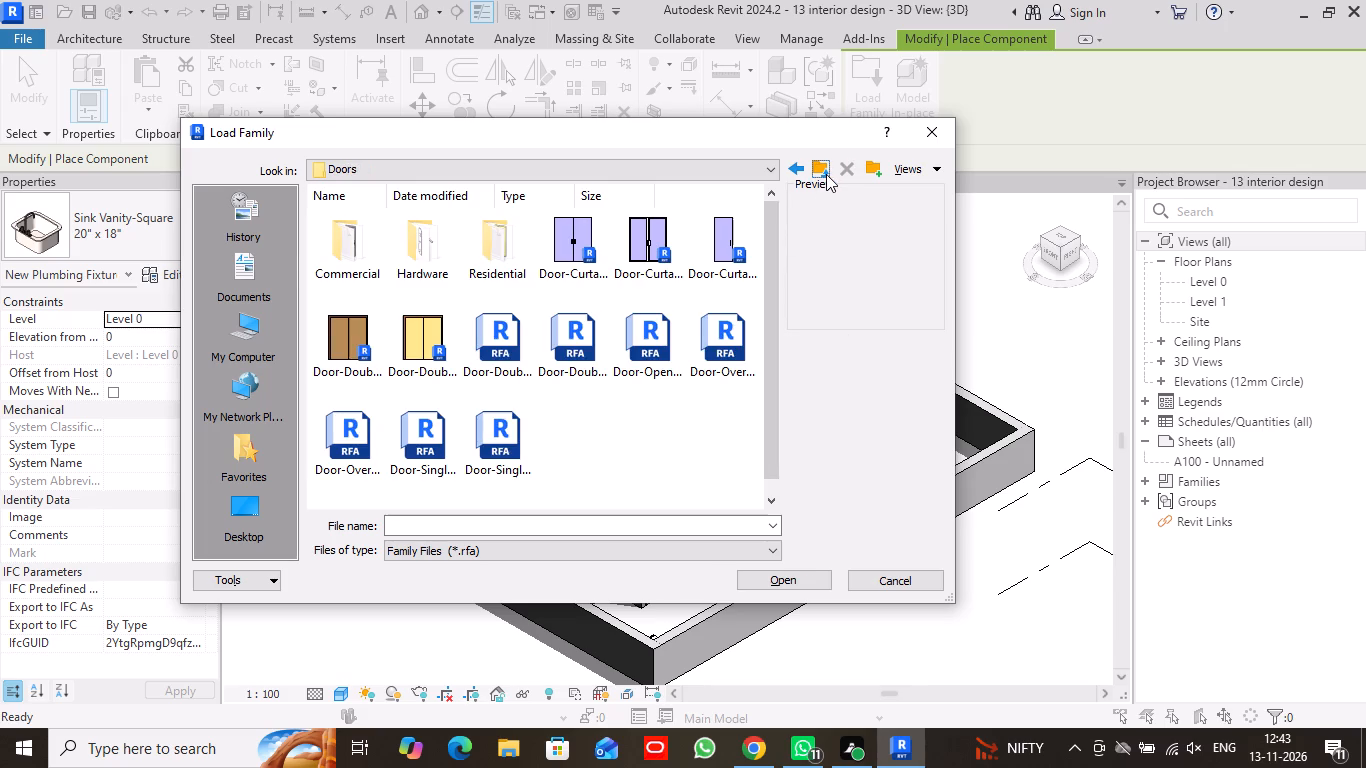
double_click(413, 263)
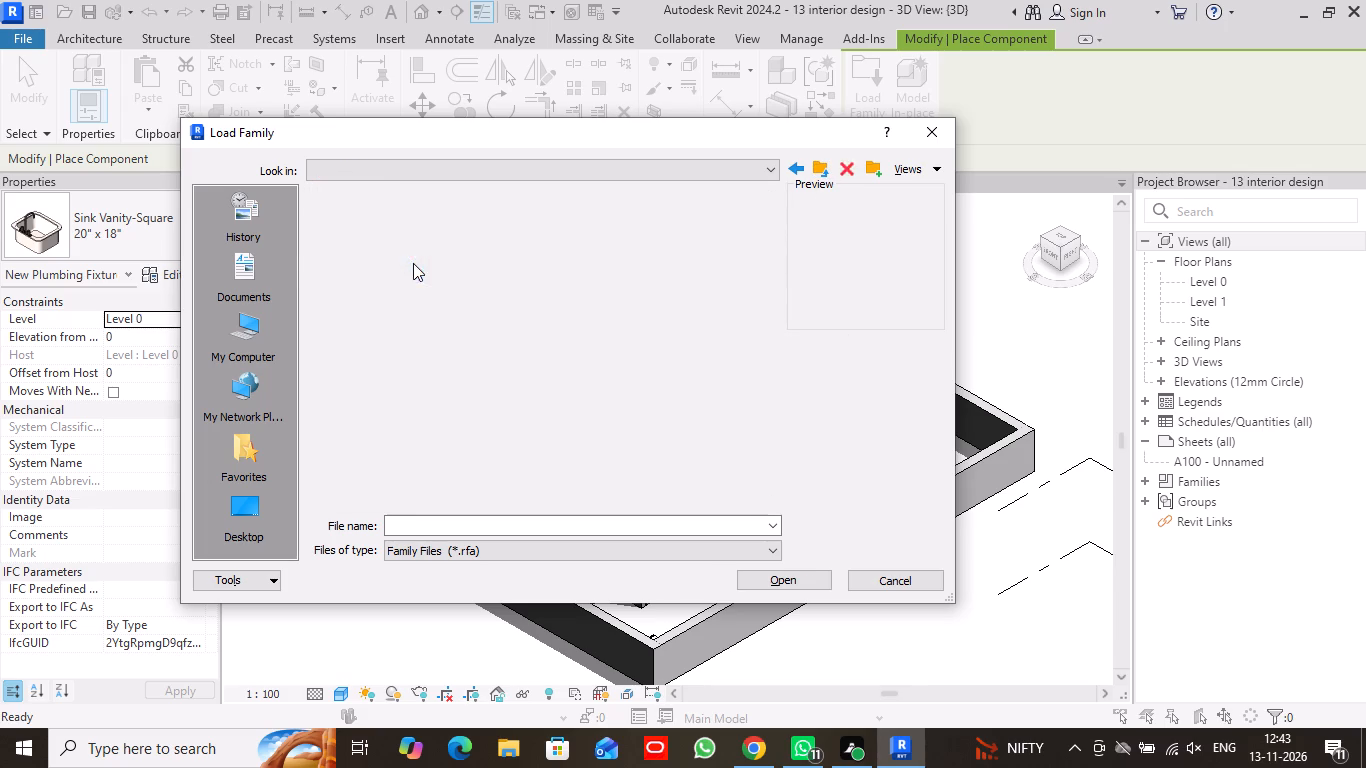
left_click(812, 163)
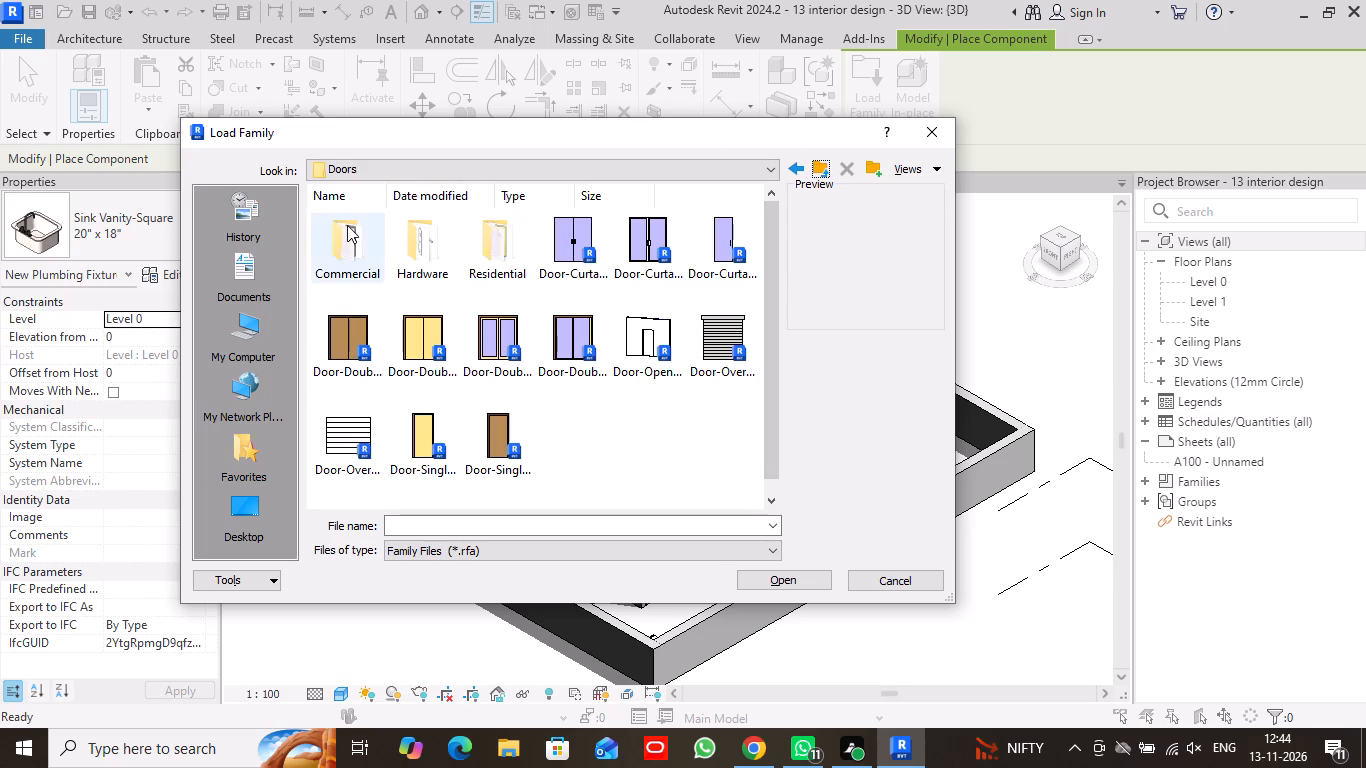
double_click(347, 228)
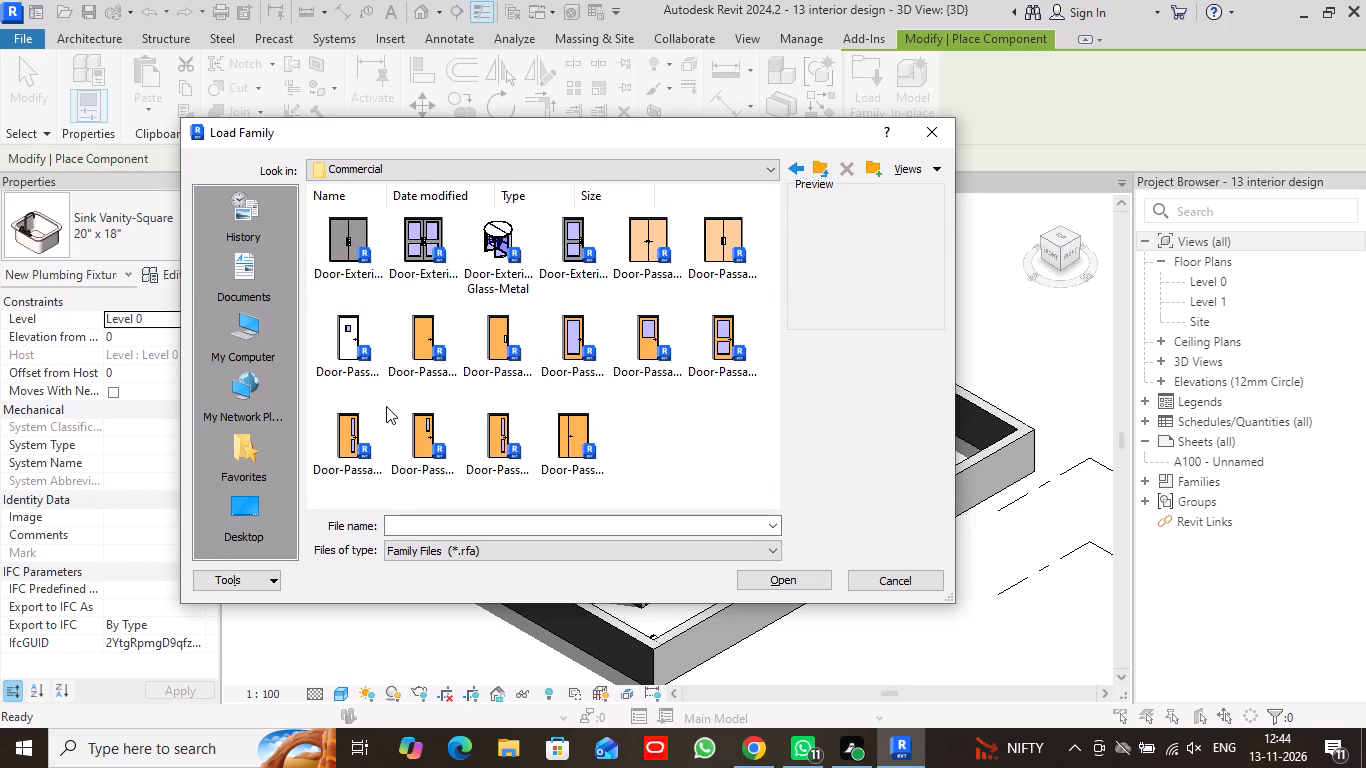
left_click(814, 175)
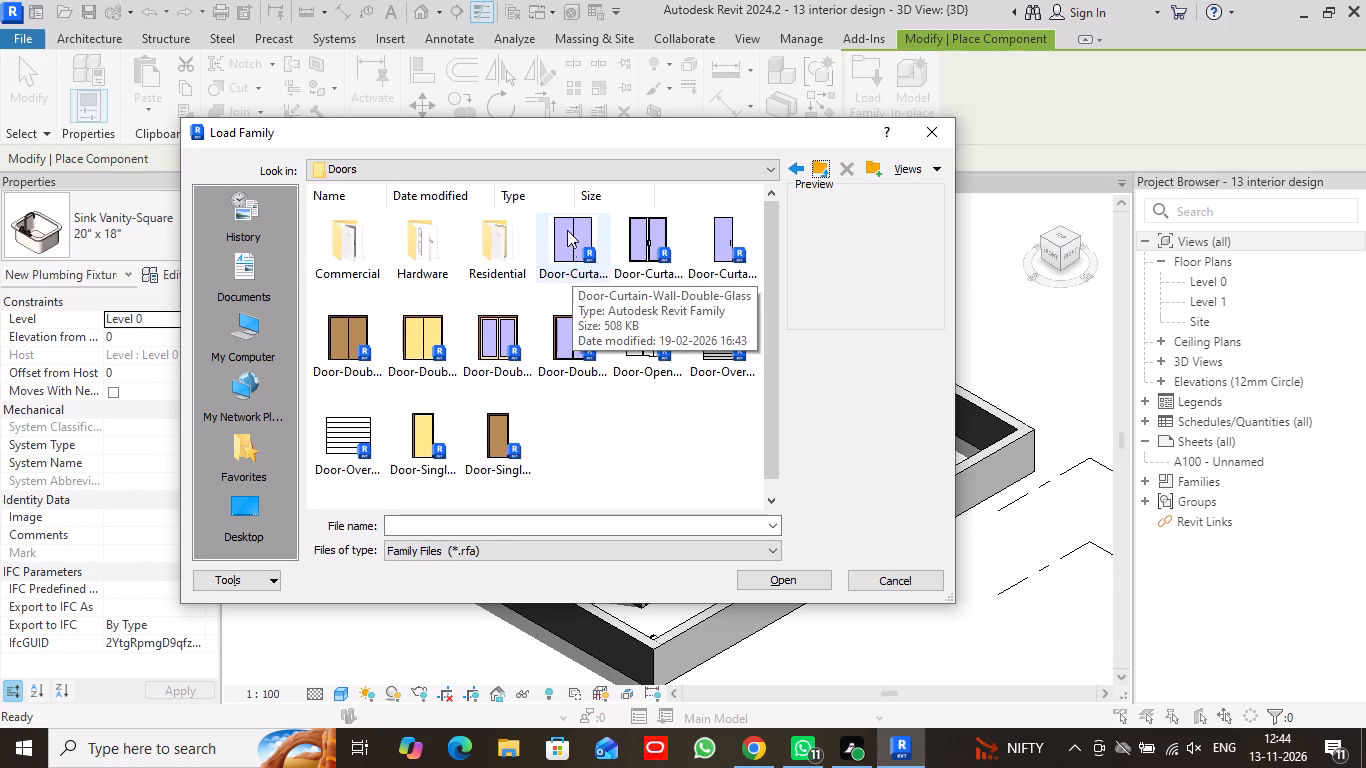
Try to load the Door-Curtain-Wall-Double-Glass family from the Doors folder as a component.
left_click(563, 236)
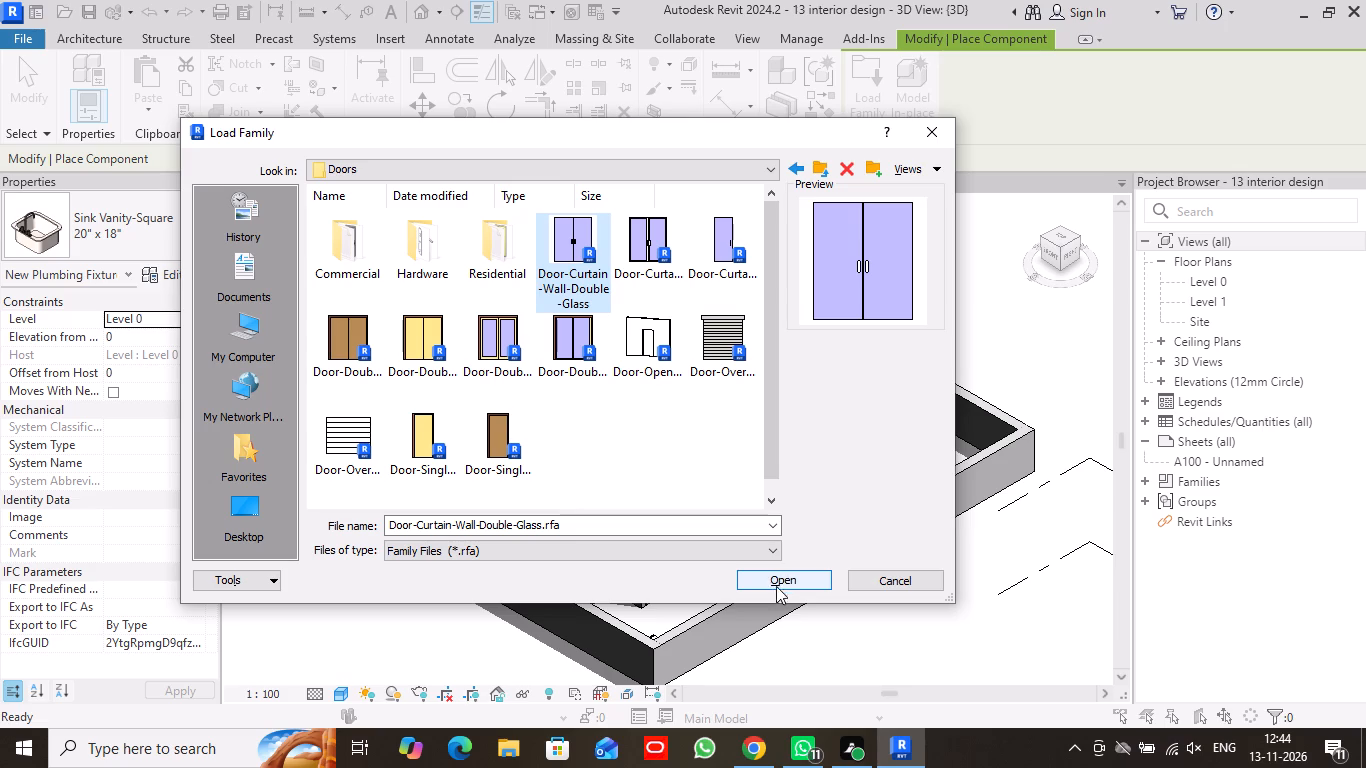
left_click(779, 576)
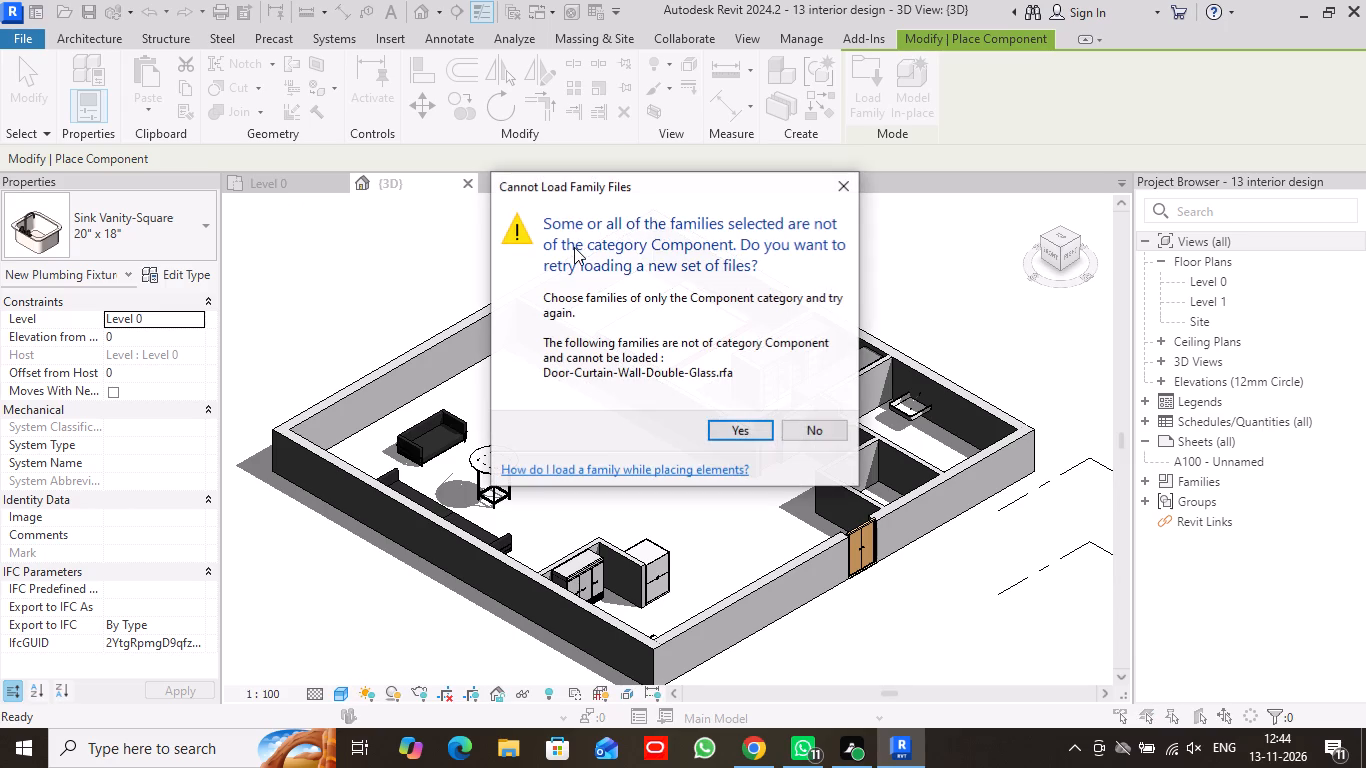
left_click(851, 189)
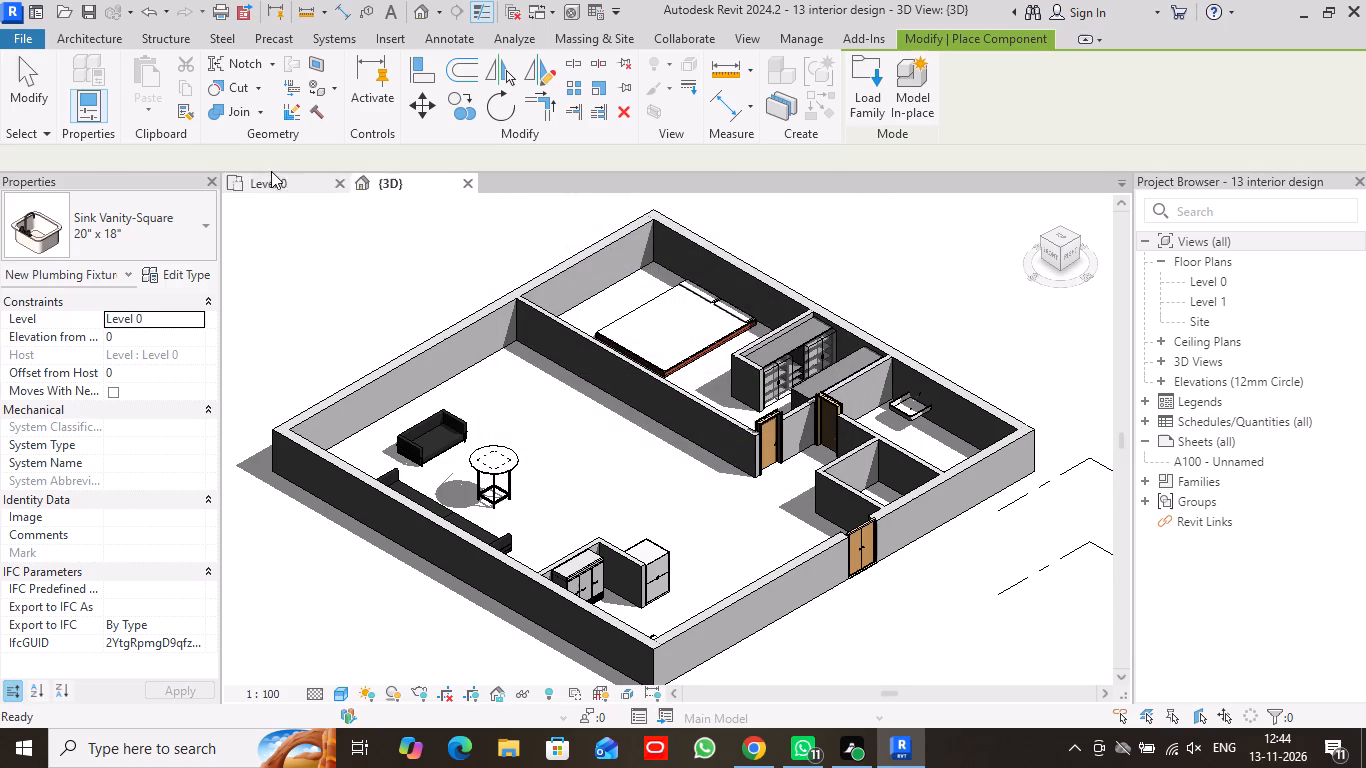
Switch to the Level 0 floor plan and look through the Residential, Hardware and Commercial door families for loading.
left_click(327, 182)
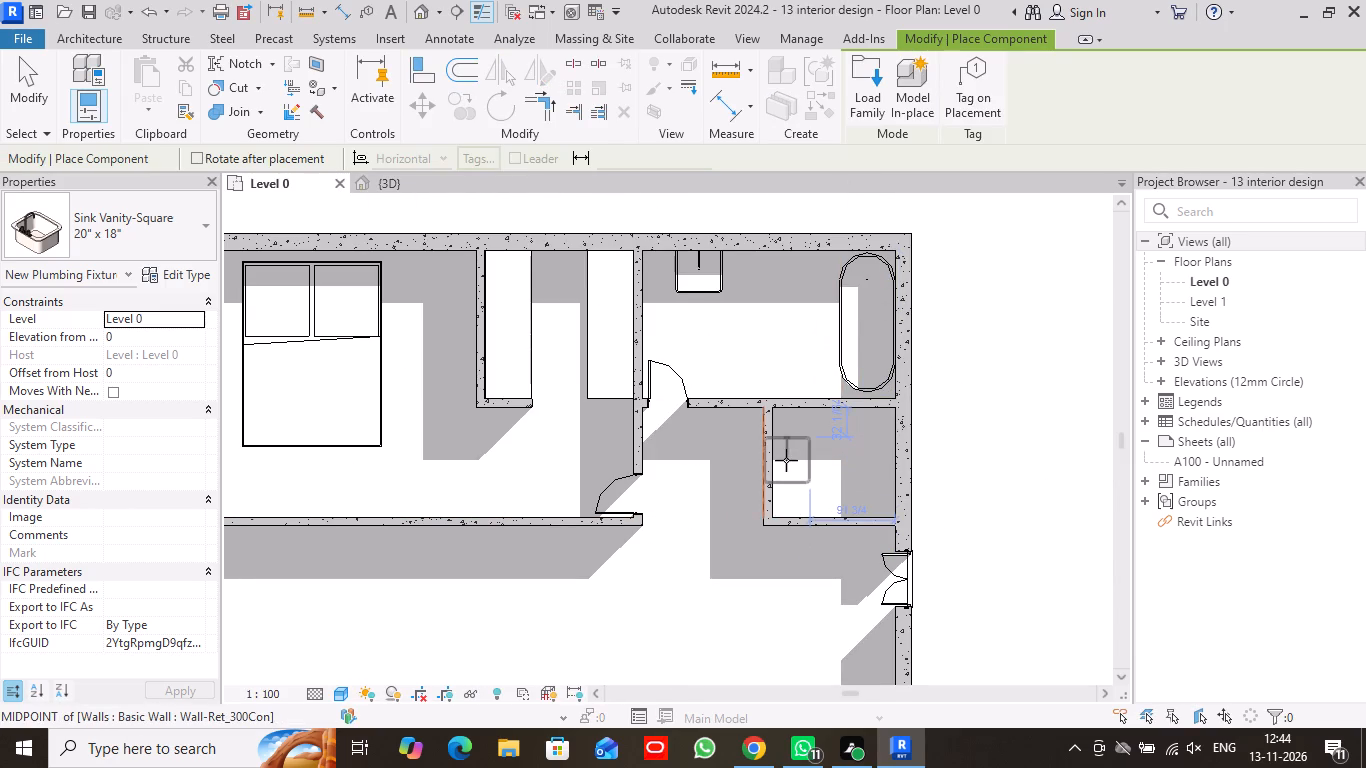
left_click(885, 73)
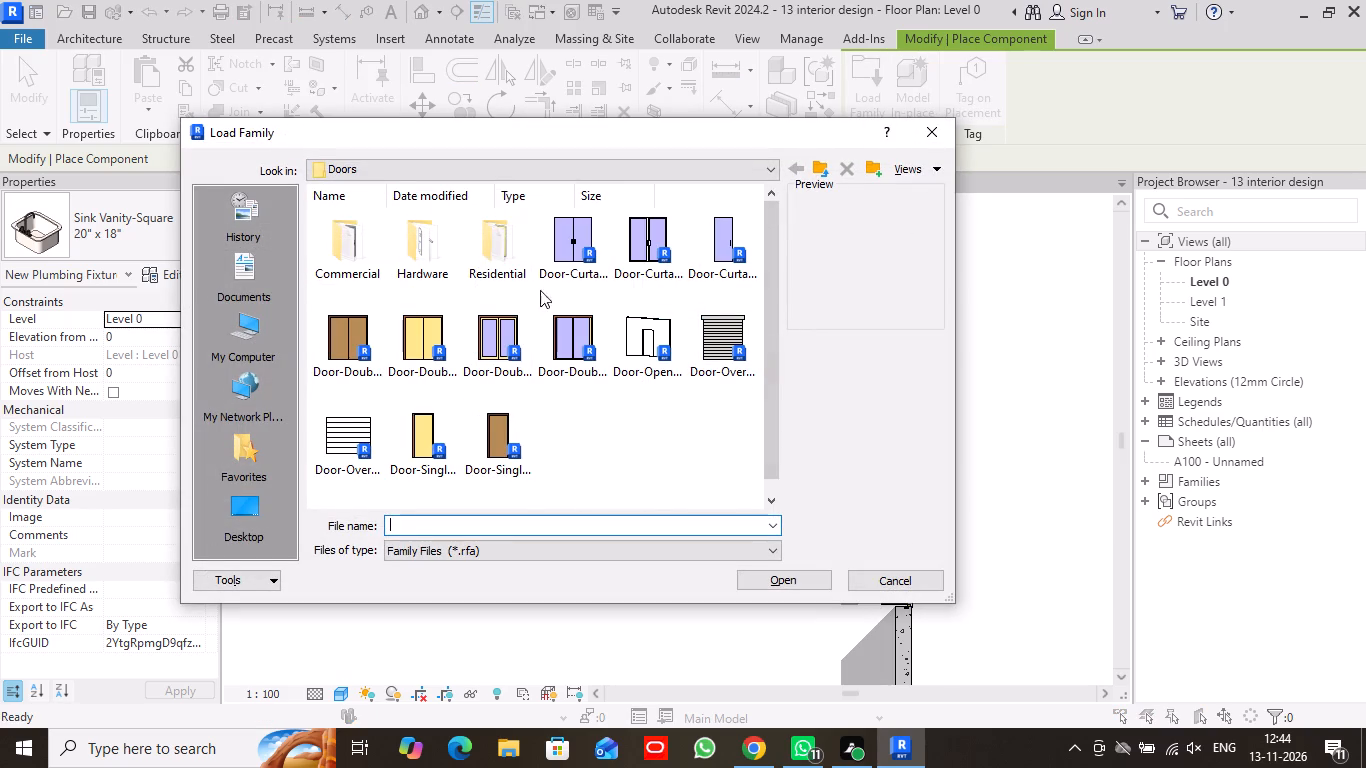
double_click(495, 256)
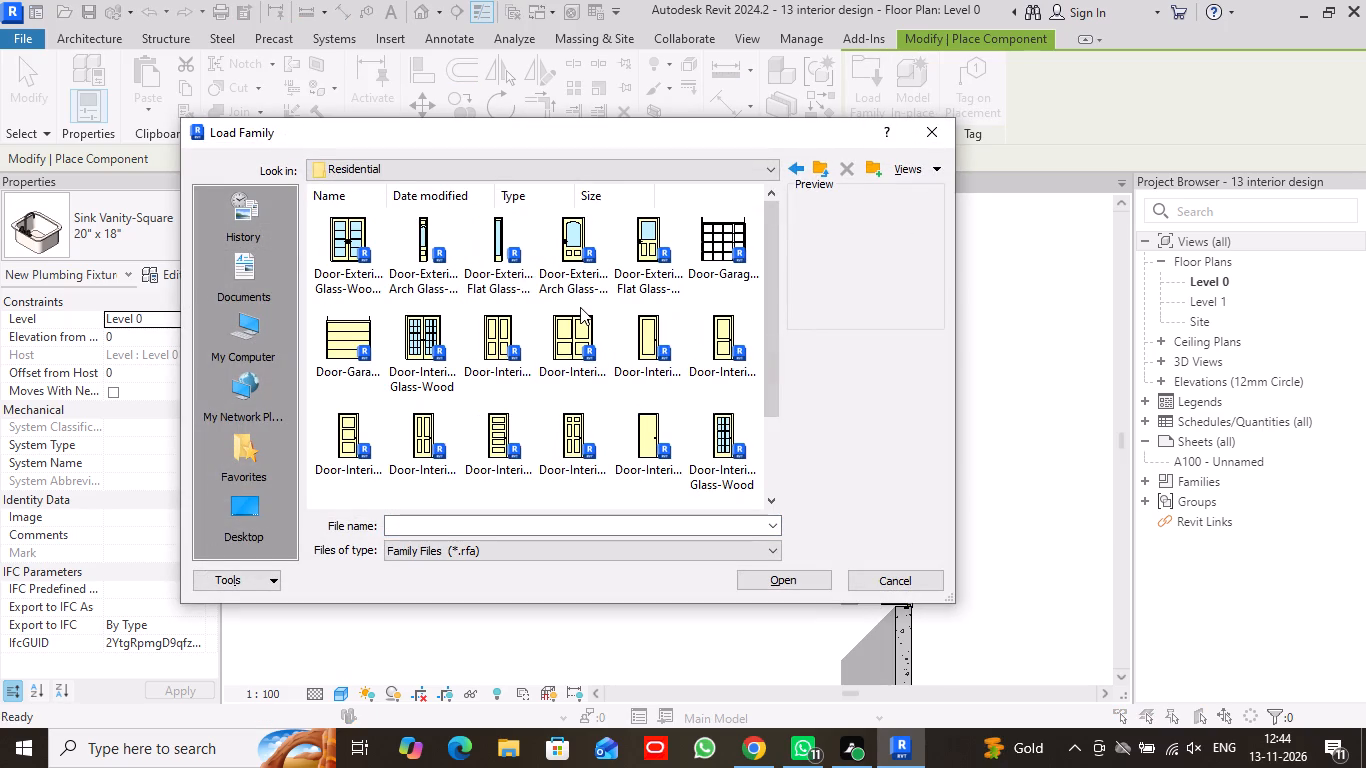
scroll(671, 340, "down", 1)
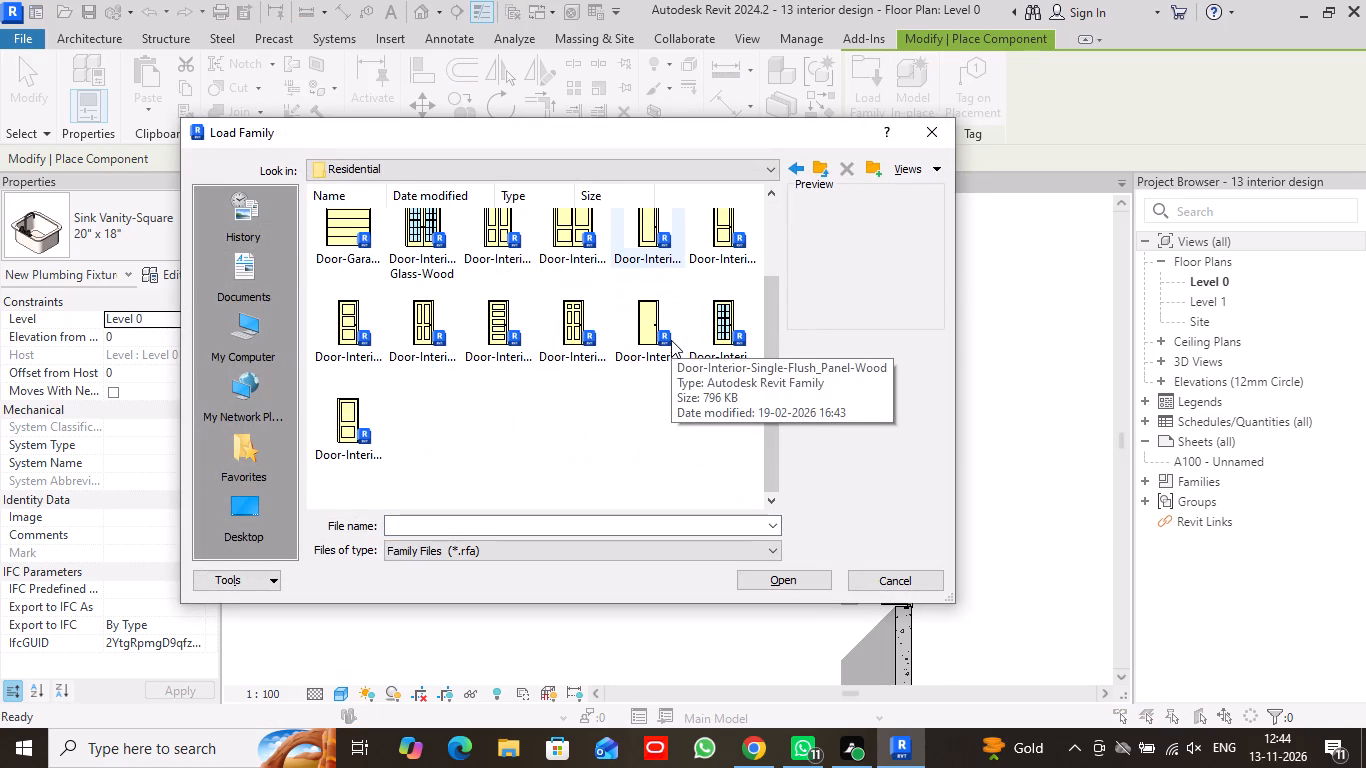
scroll(671, 340, "up", 3)
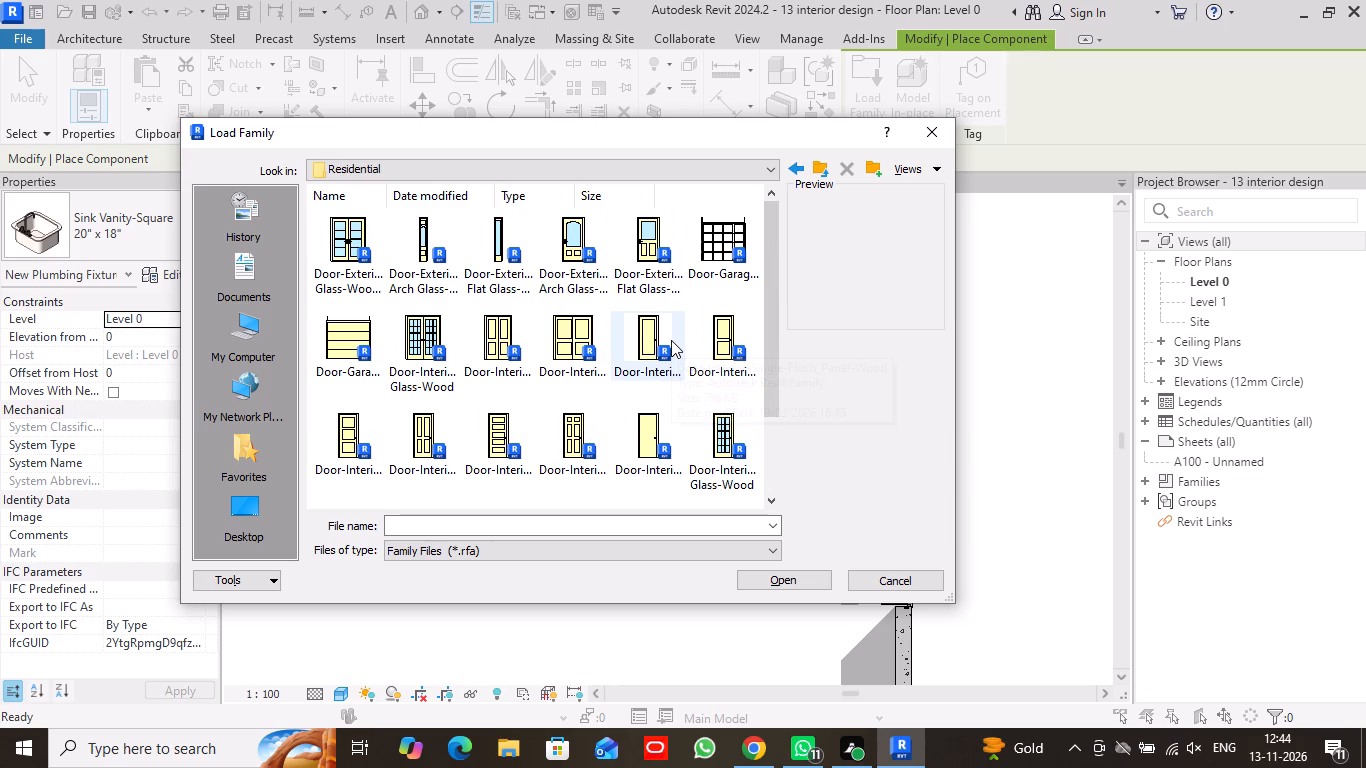
left_click(817, 162)
double_click(433, 250)
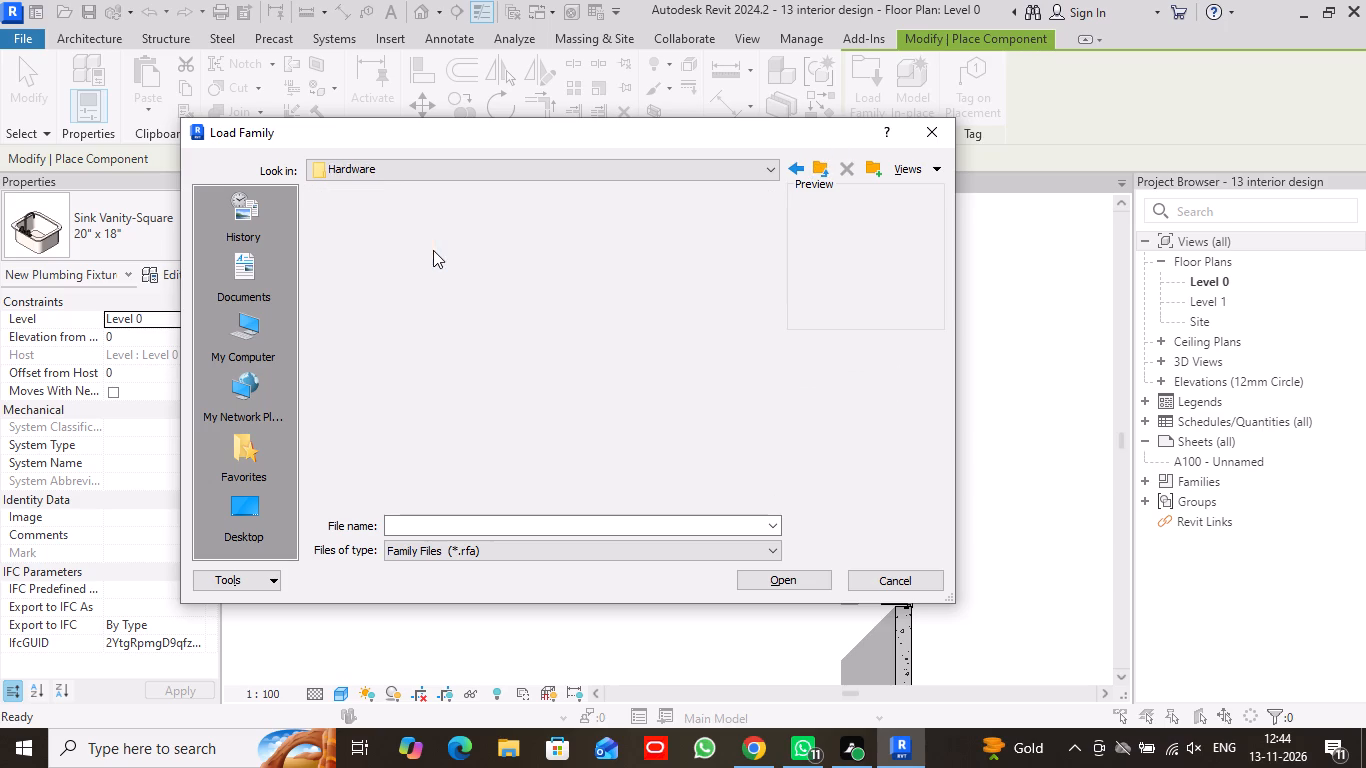
left_click(820, 174)
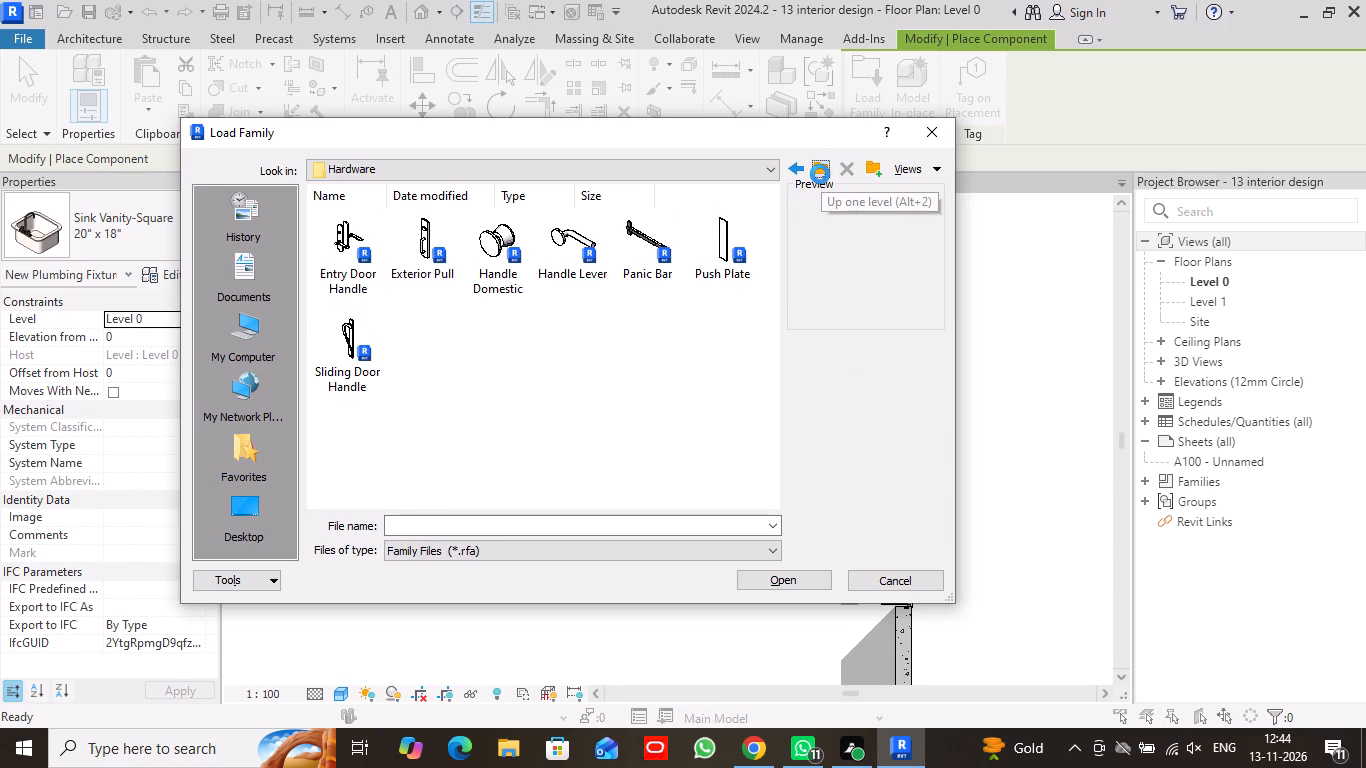
double_click(353, 254)
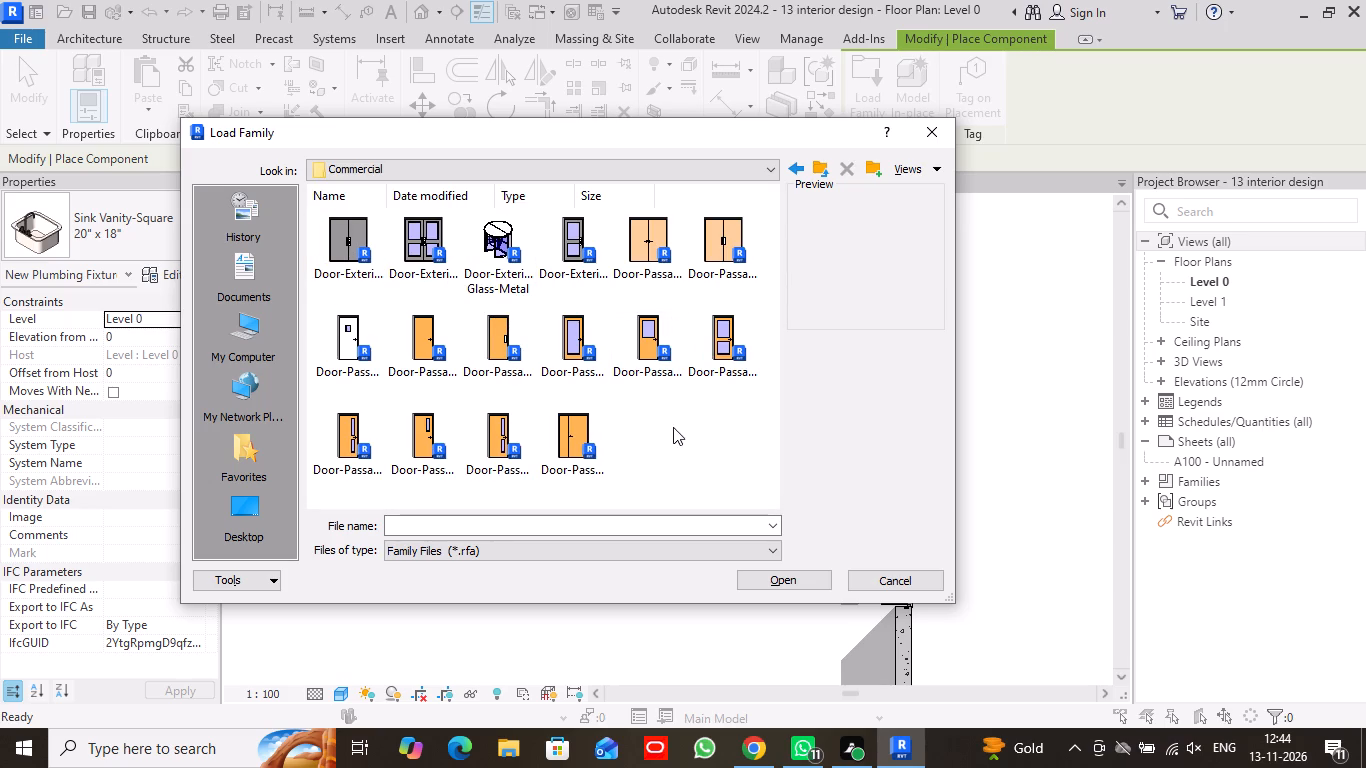
left_click(815, 164)
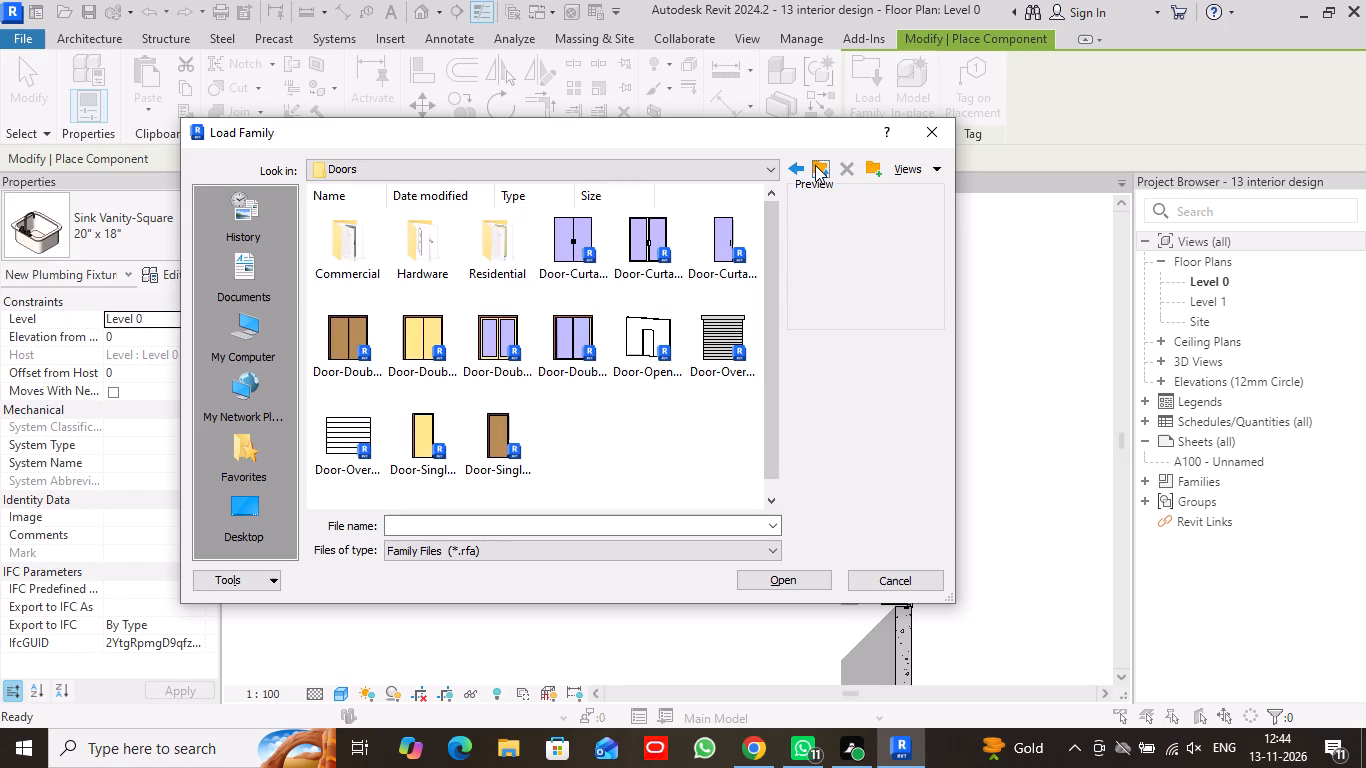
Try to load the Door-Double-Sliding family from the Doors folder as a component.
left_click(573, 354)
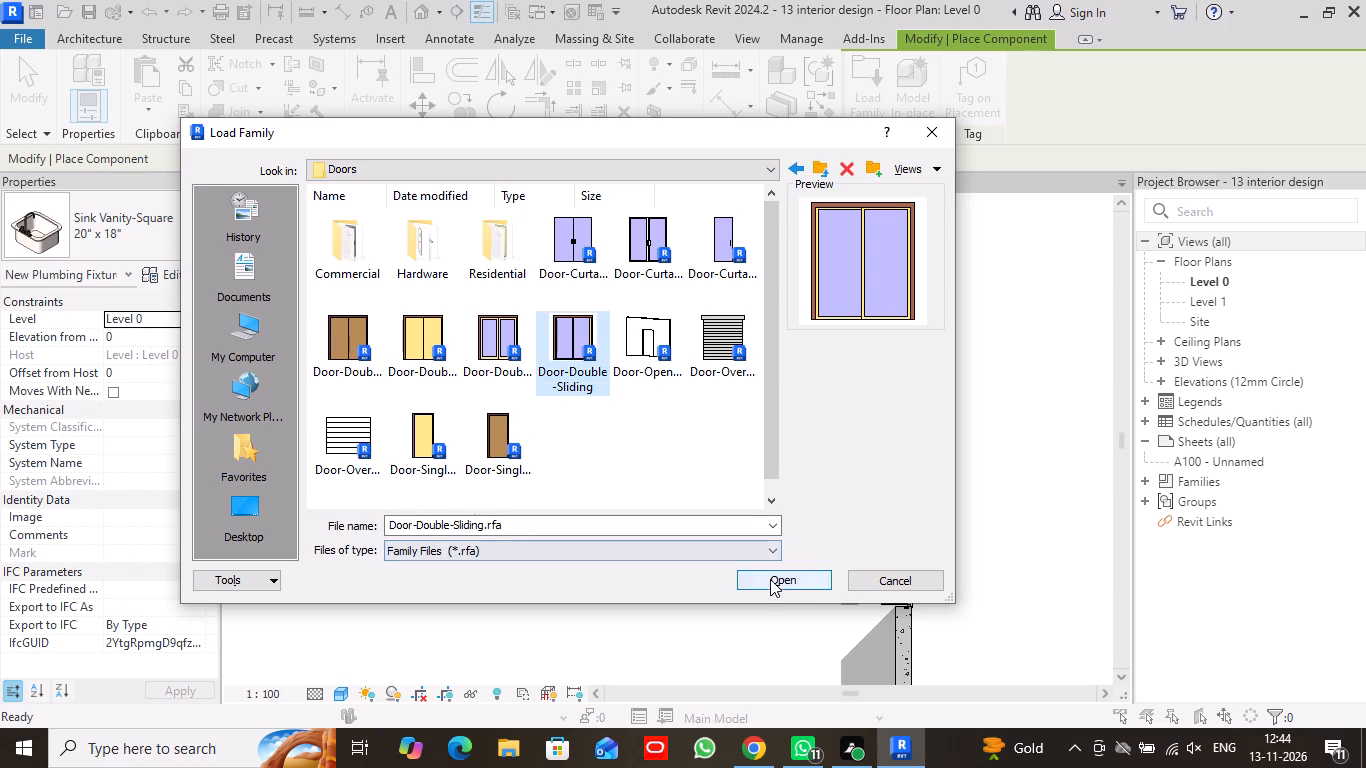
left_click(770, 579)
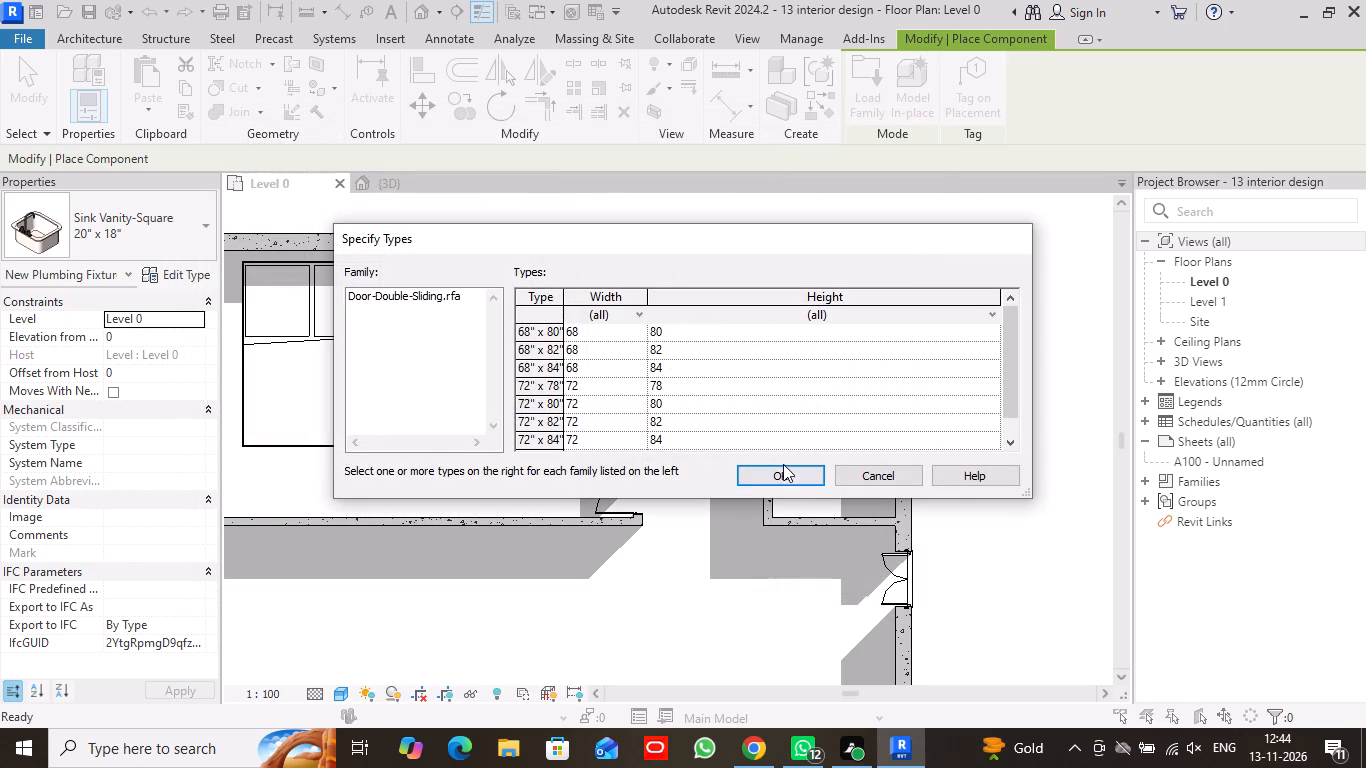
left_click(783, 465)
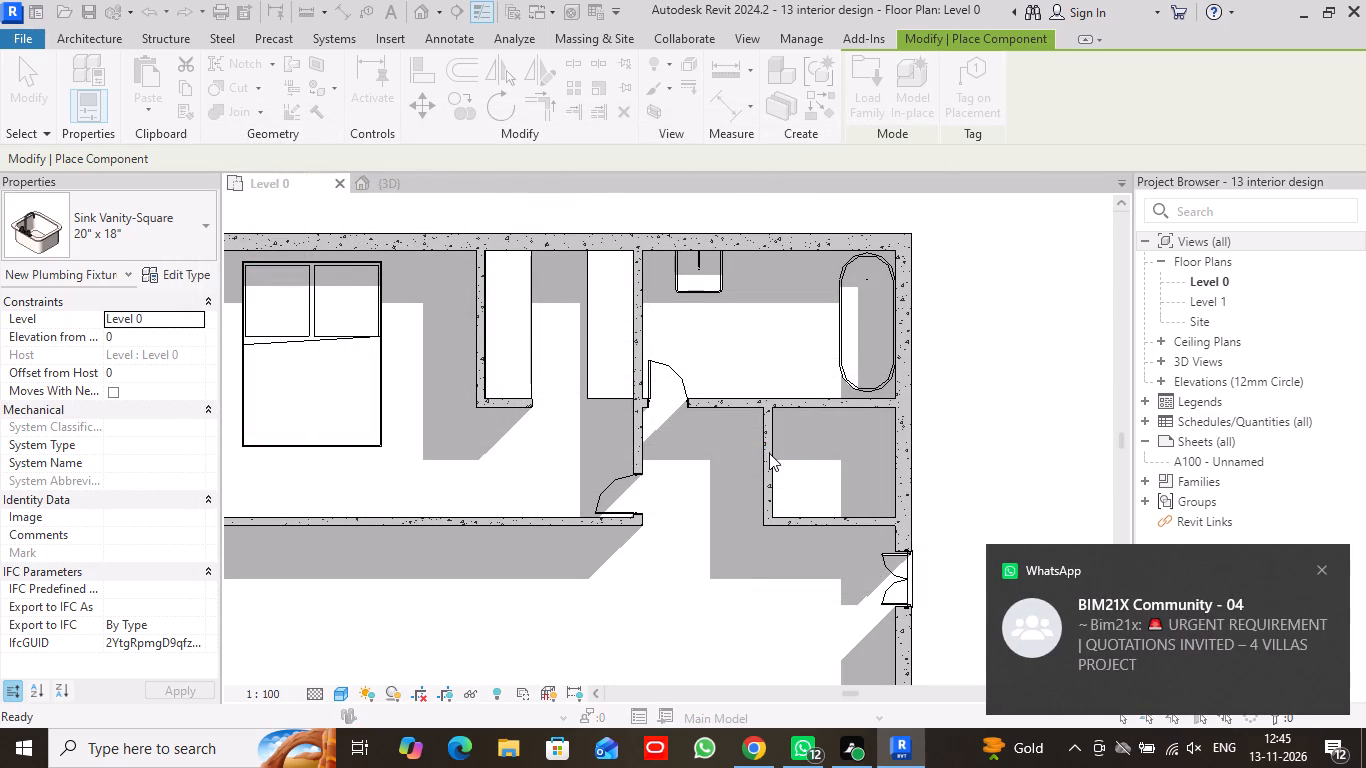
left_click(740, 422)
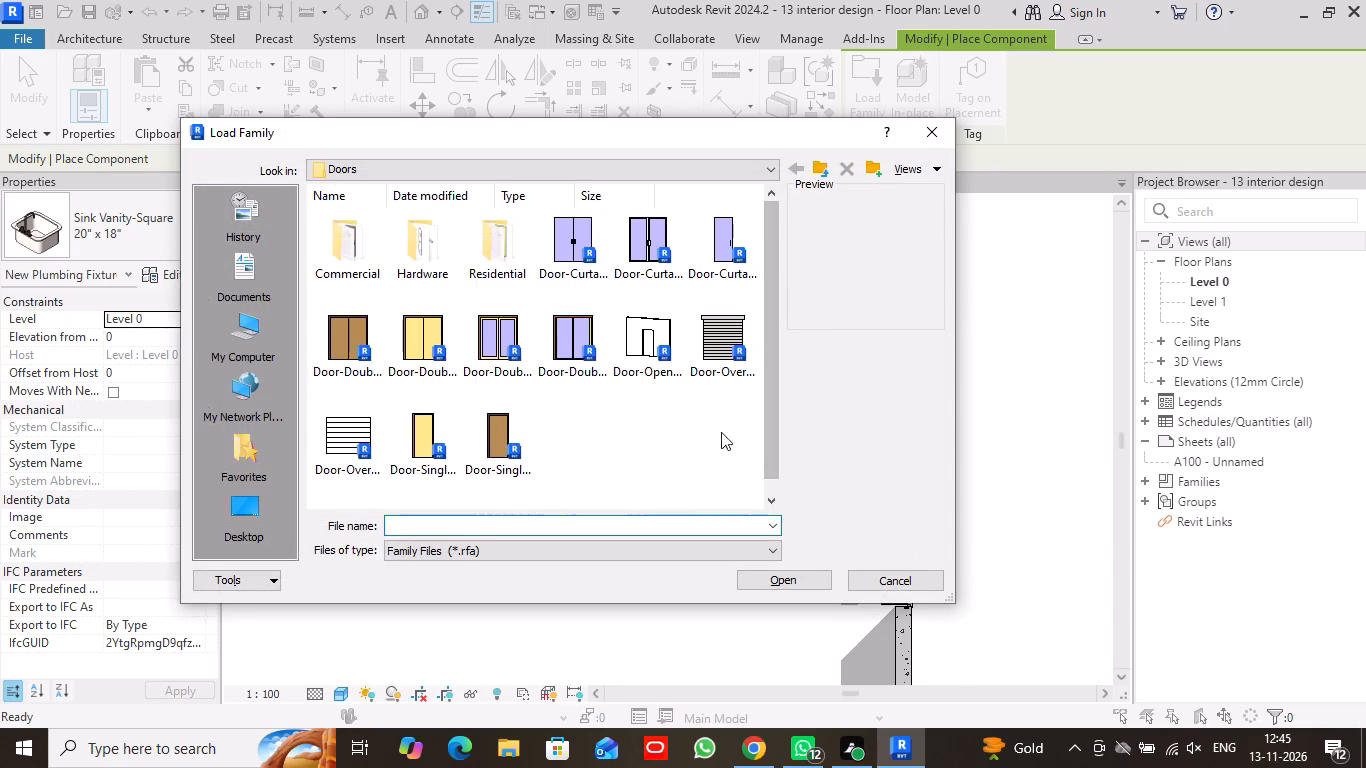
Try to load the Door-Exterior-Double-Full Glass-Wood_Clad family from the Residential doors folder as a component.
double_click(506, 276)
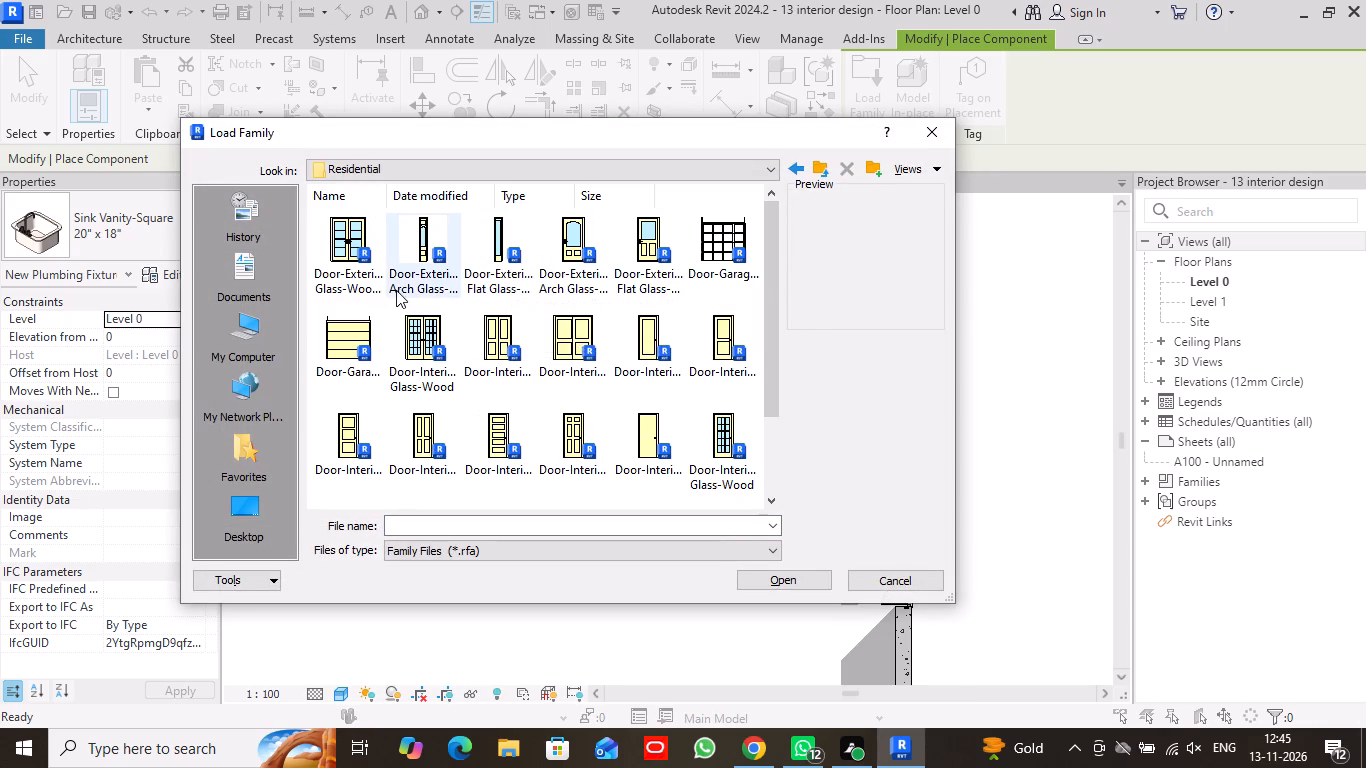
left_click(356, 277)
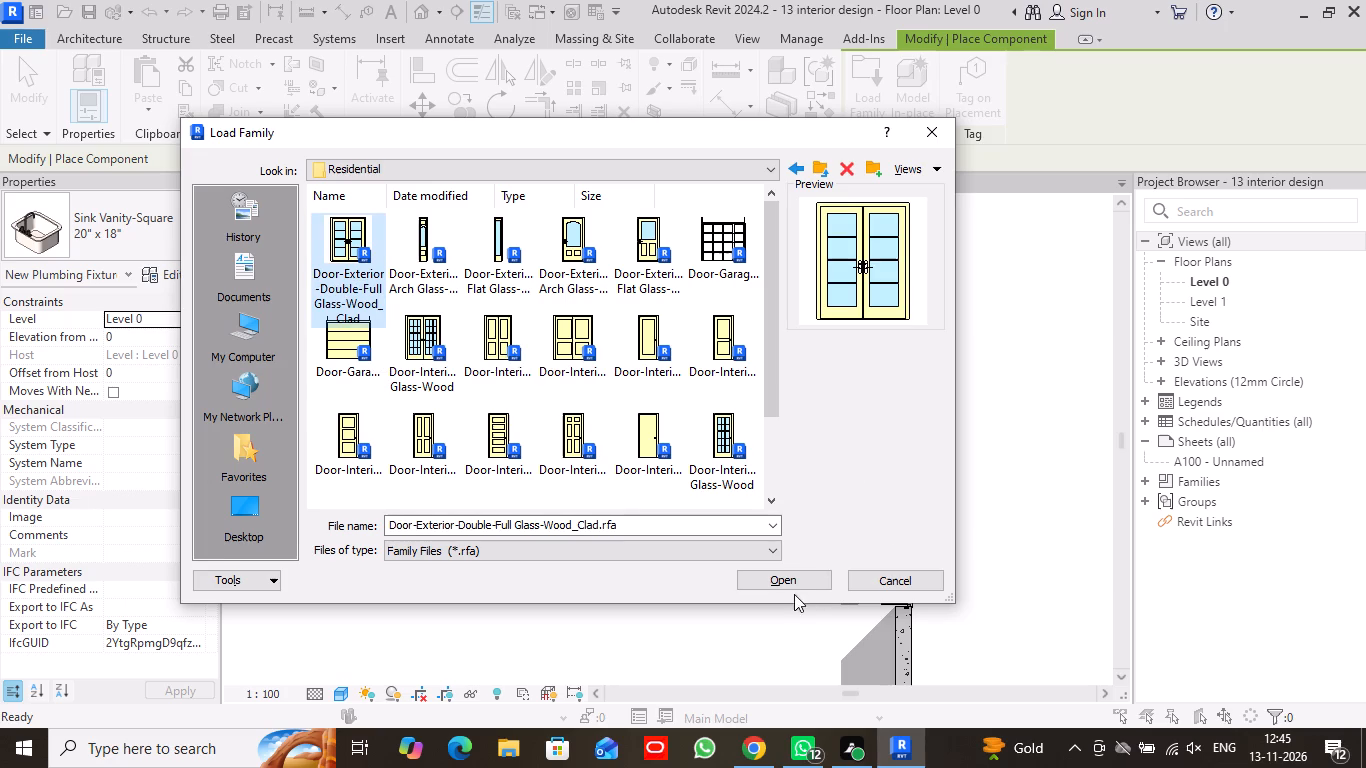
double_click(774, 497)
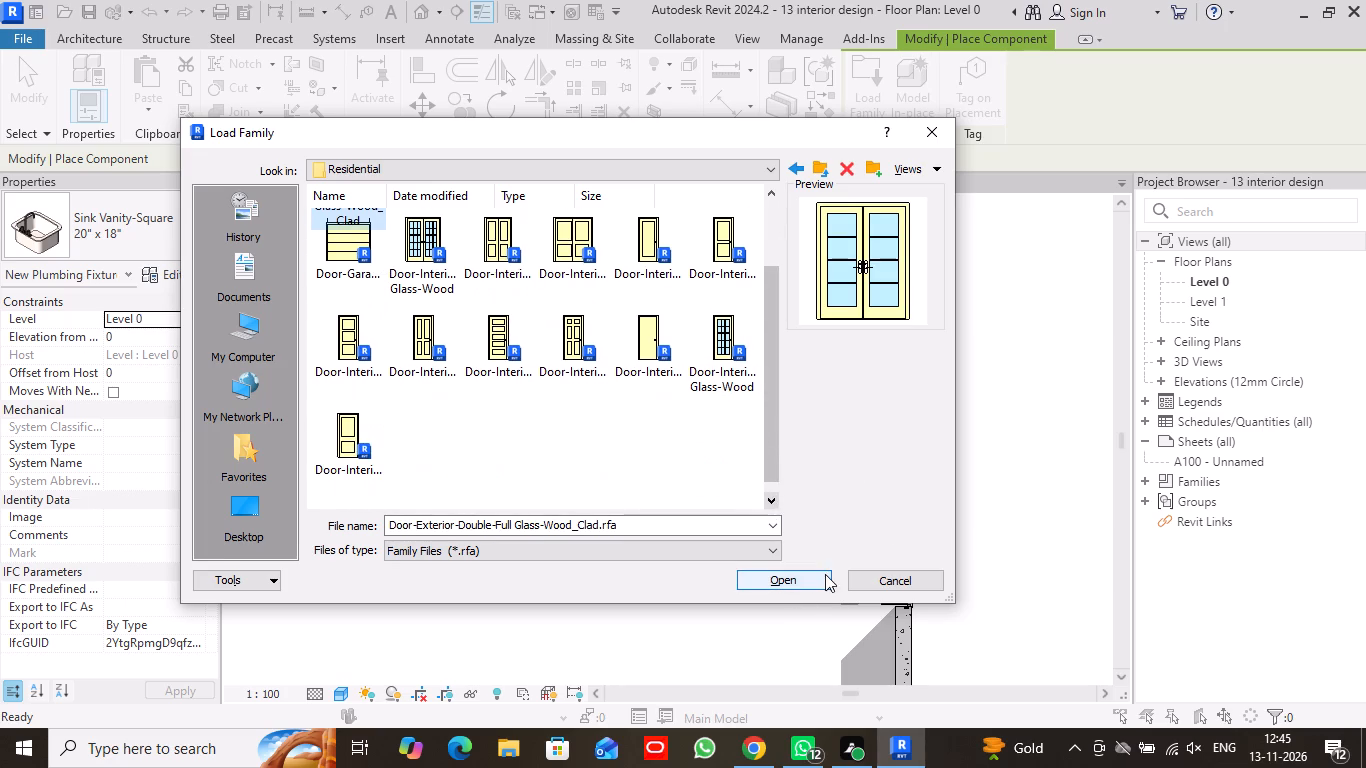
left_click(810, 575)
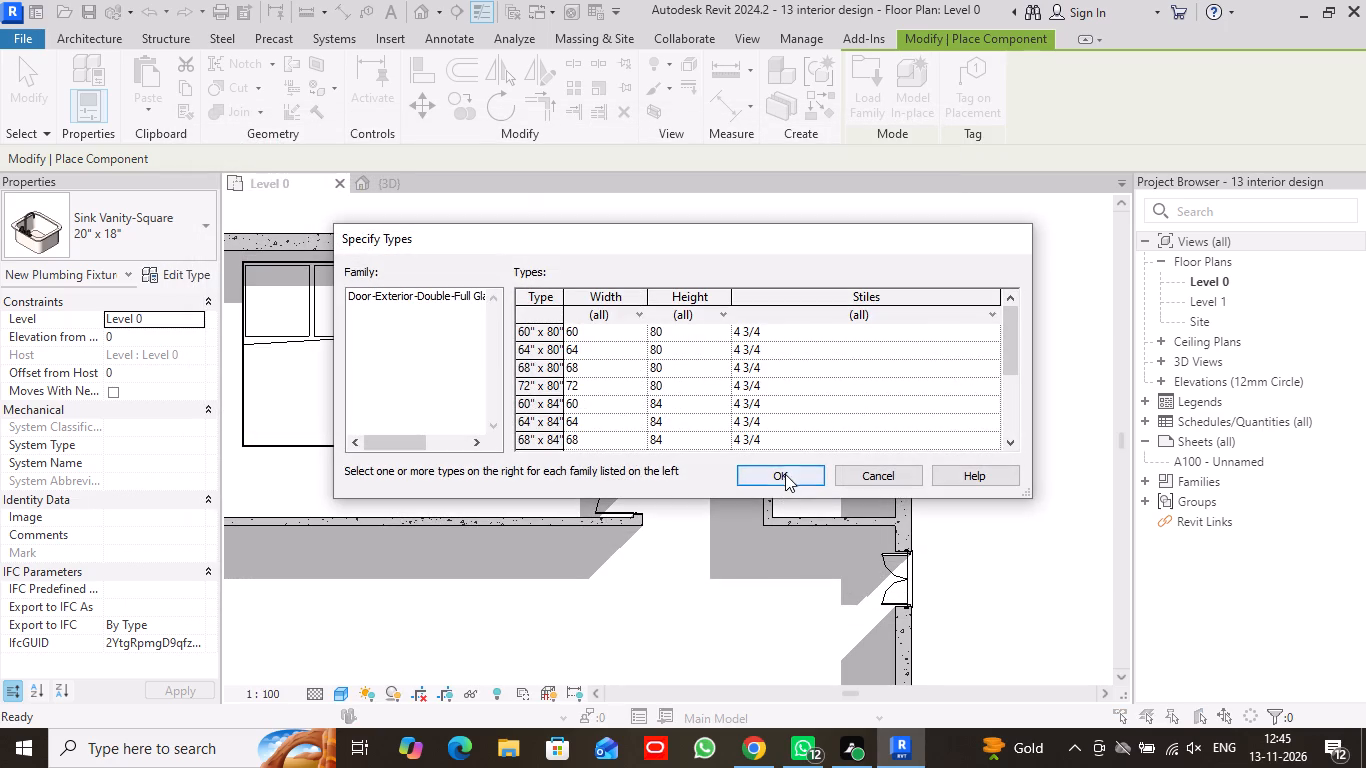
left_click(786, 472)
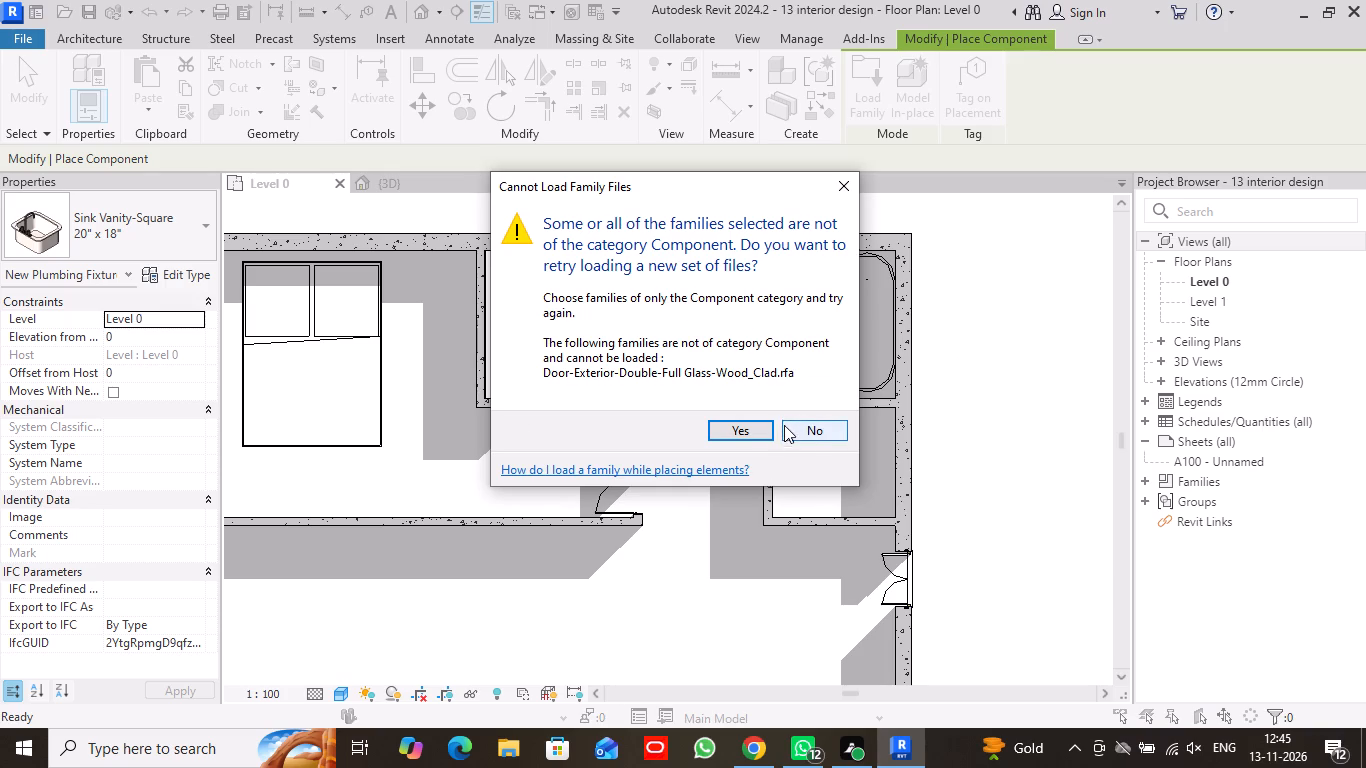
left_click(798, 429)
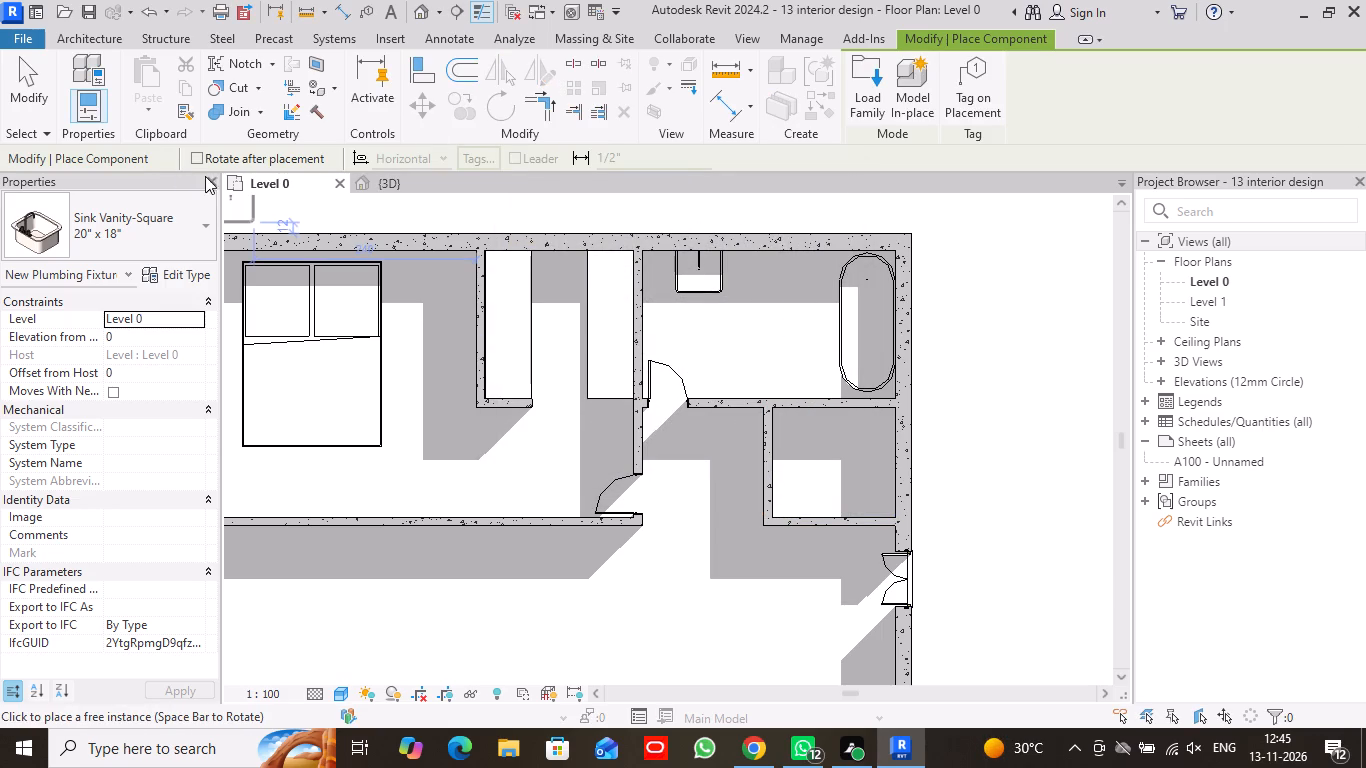
Start the Door command and review the door families and sizes available in the project.
left_click(86, 33)
left_click(109, 82)
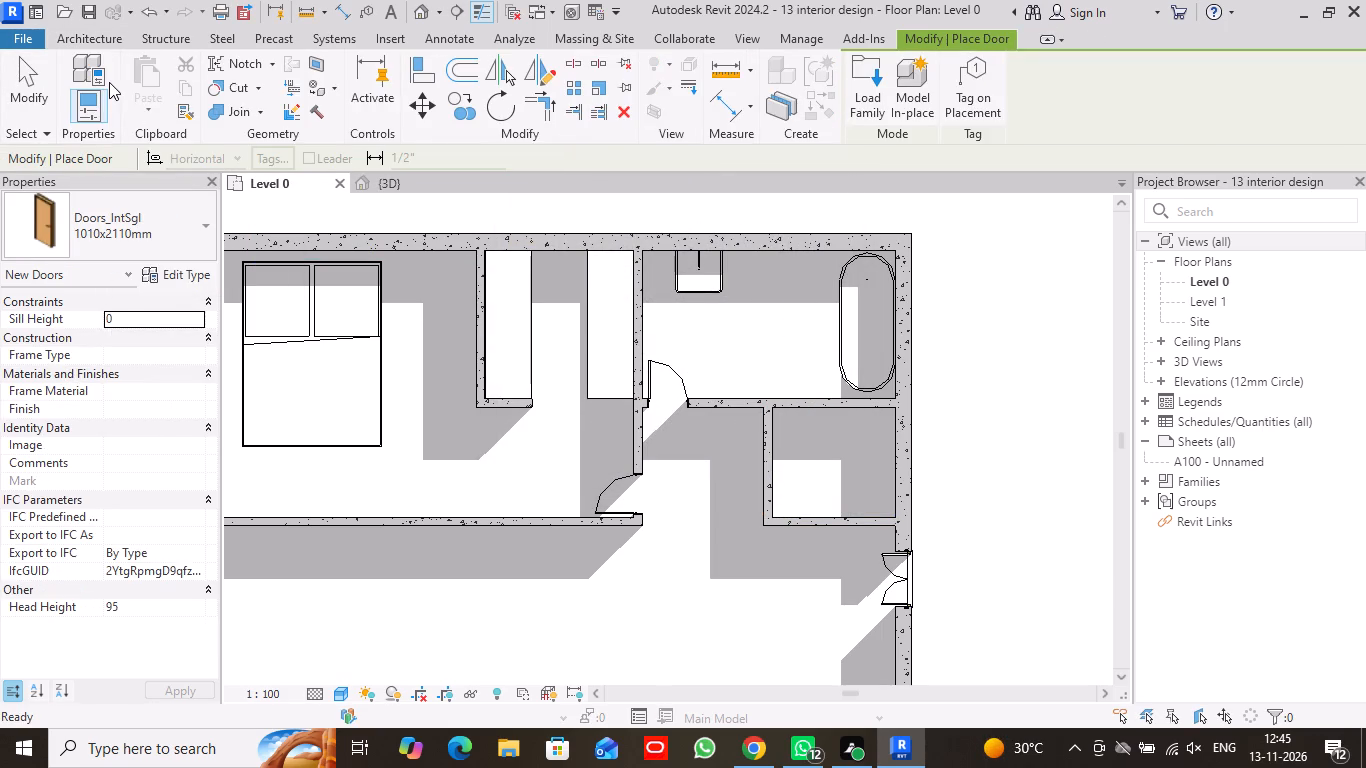
left_click(207, 225)
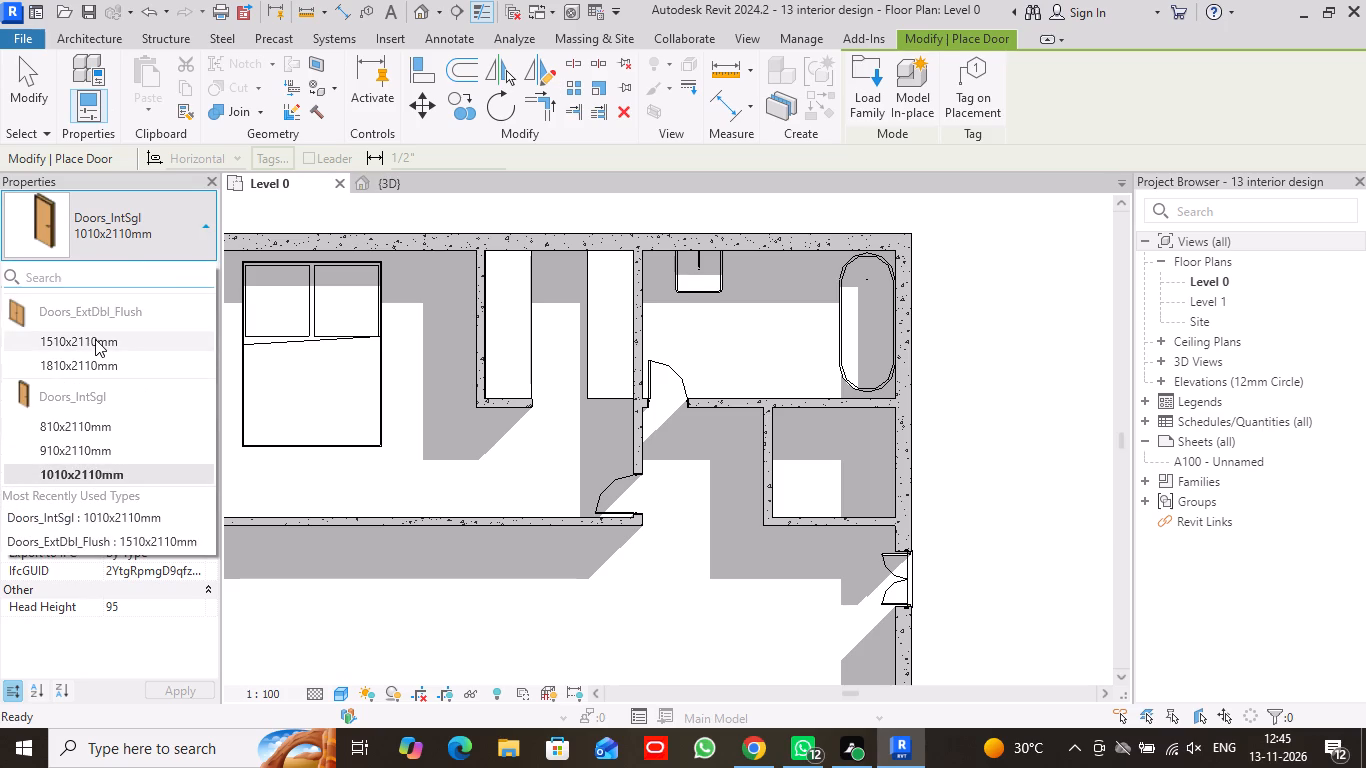
scroll(95, 339, "down", 2)
scroll(94, 352, "up", 5)
scroll(90, 490, "down", 2)
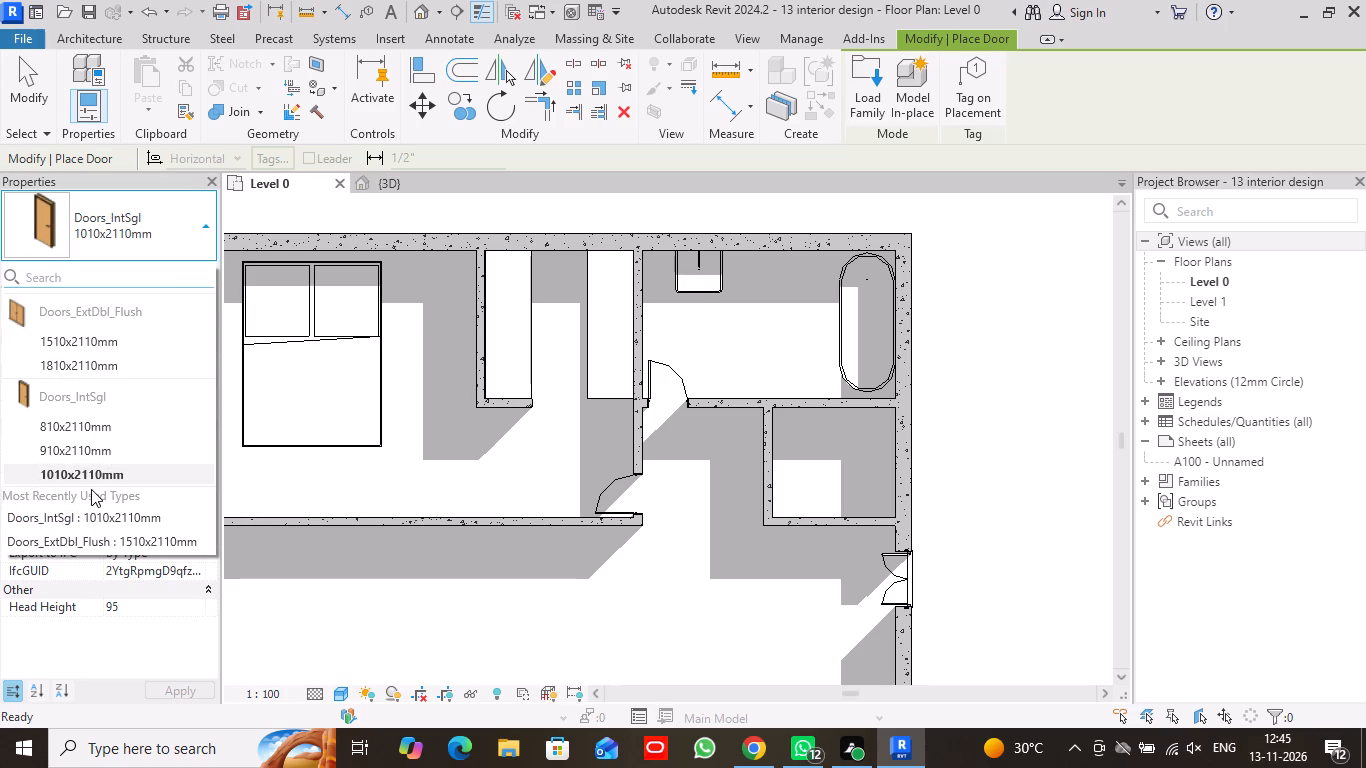
scroll(93, 477, "down", 2)
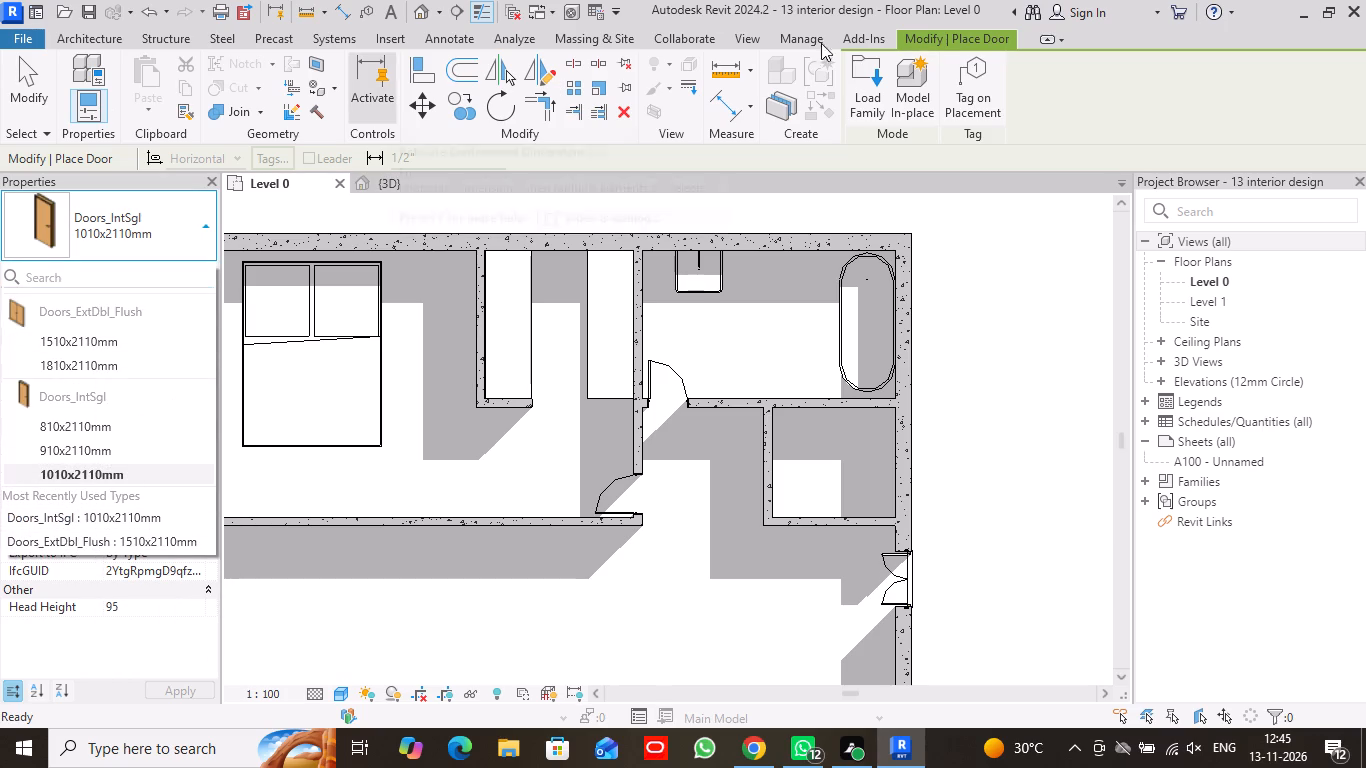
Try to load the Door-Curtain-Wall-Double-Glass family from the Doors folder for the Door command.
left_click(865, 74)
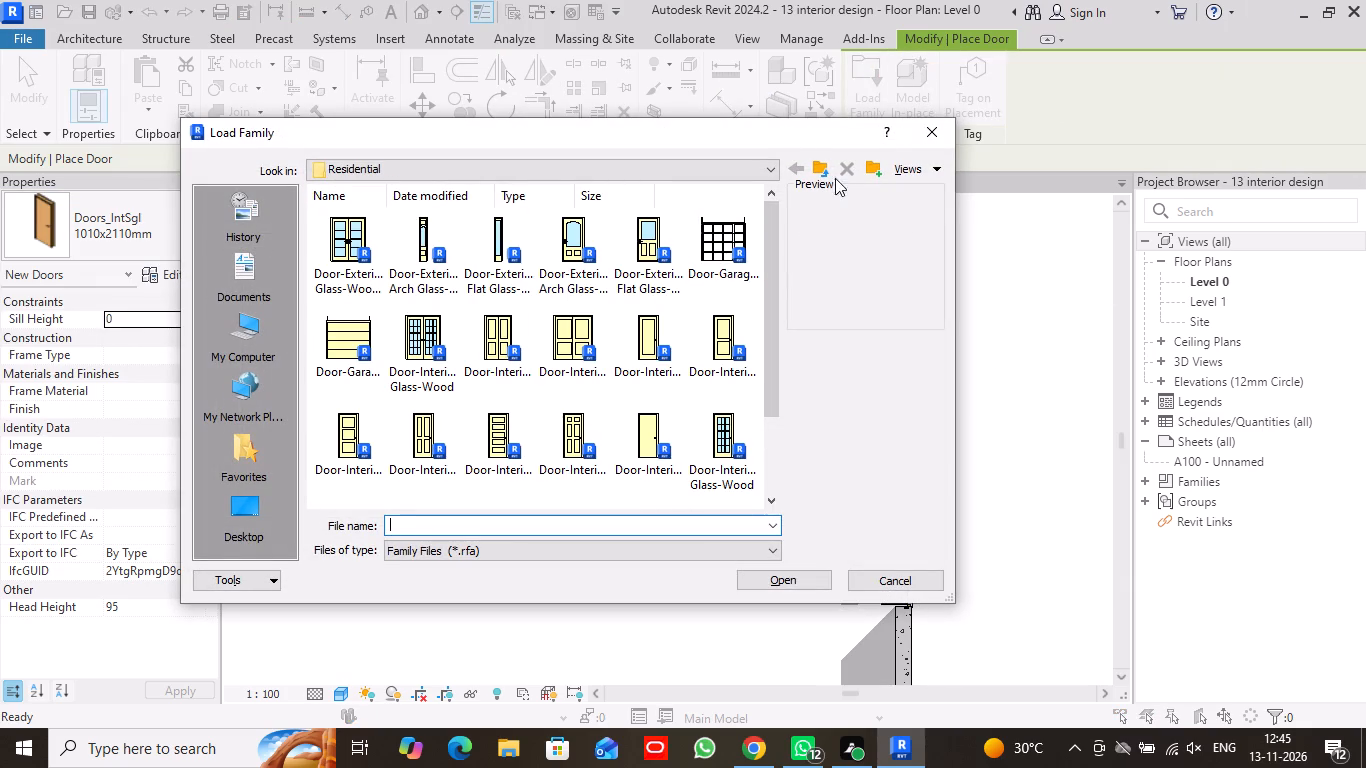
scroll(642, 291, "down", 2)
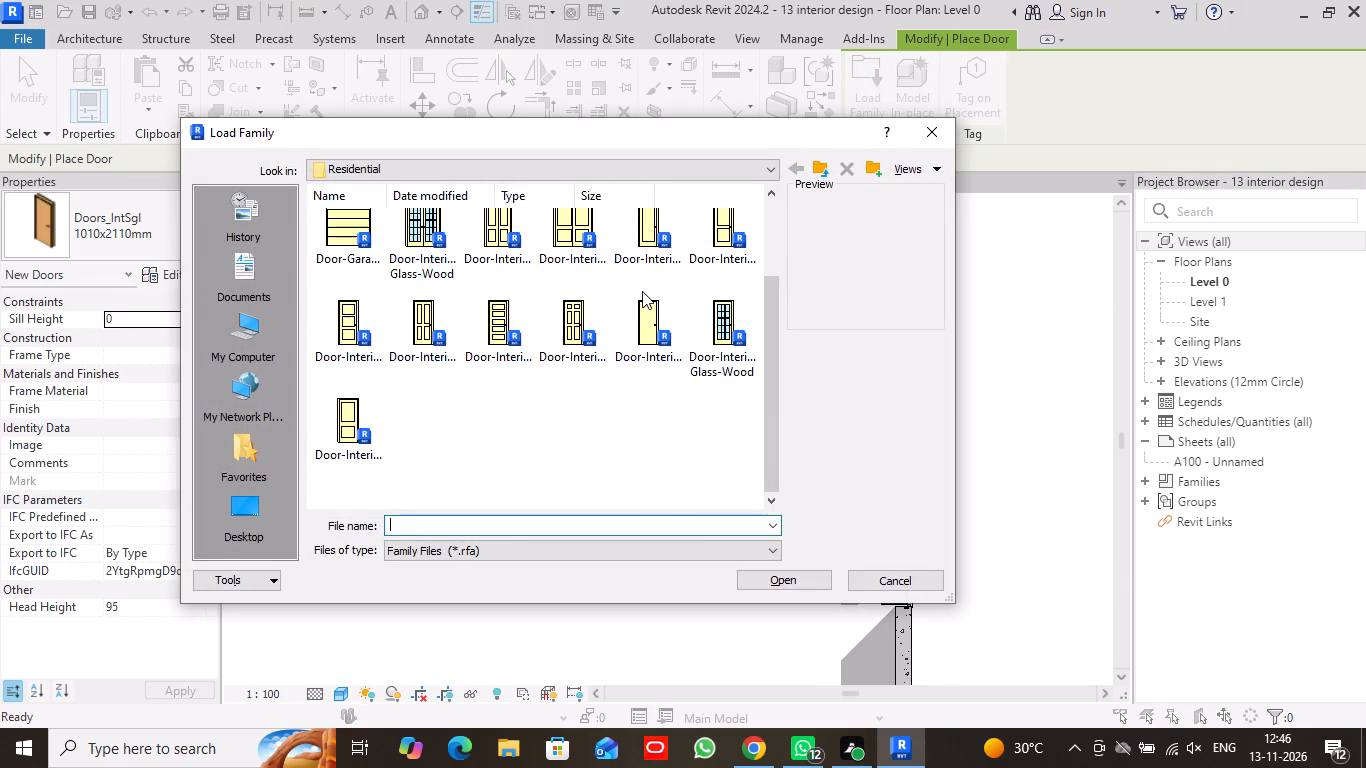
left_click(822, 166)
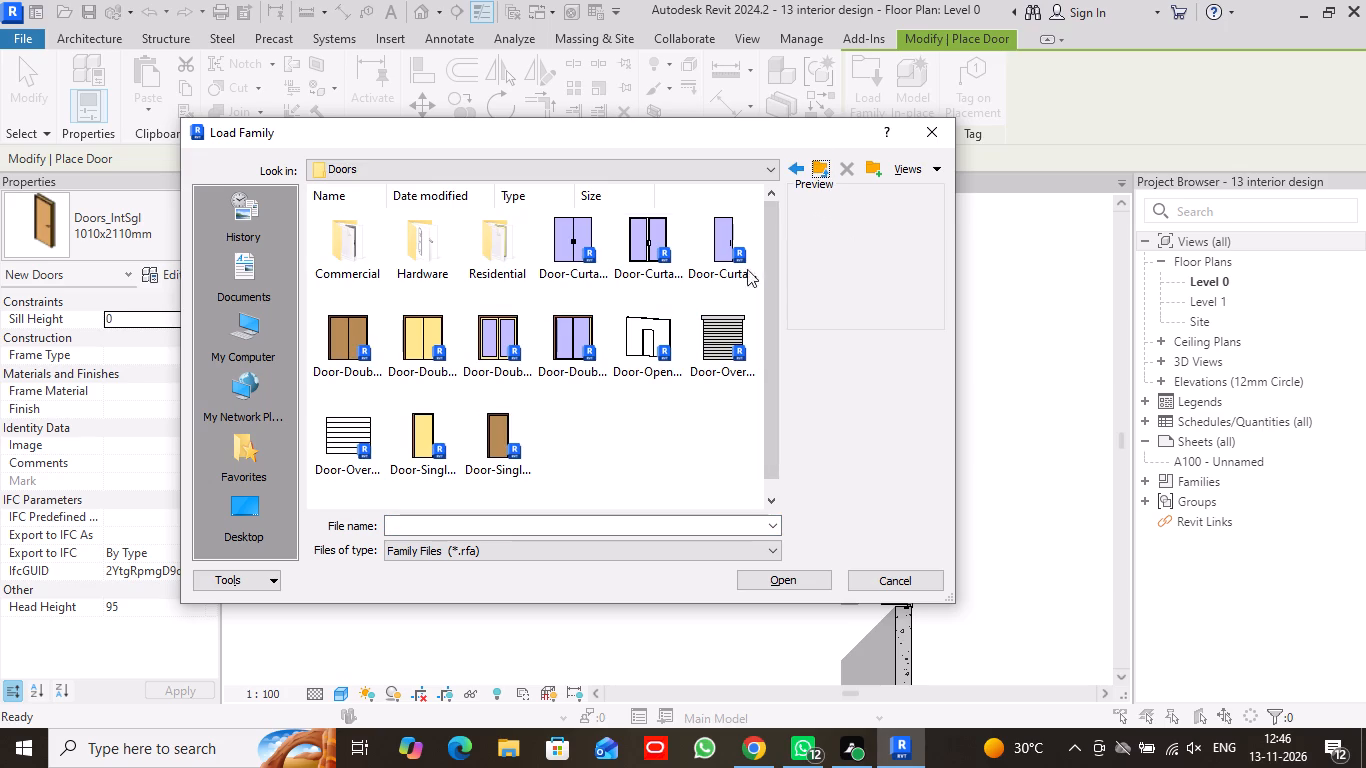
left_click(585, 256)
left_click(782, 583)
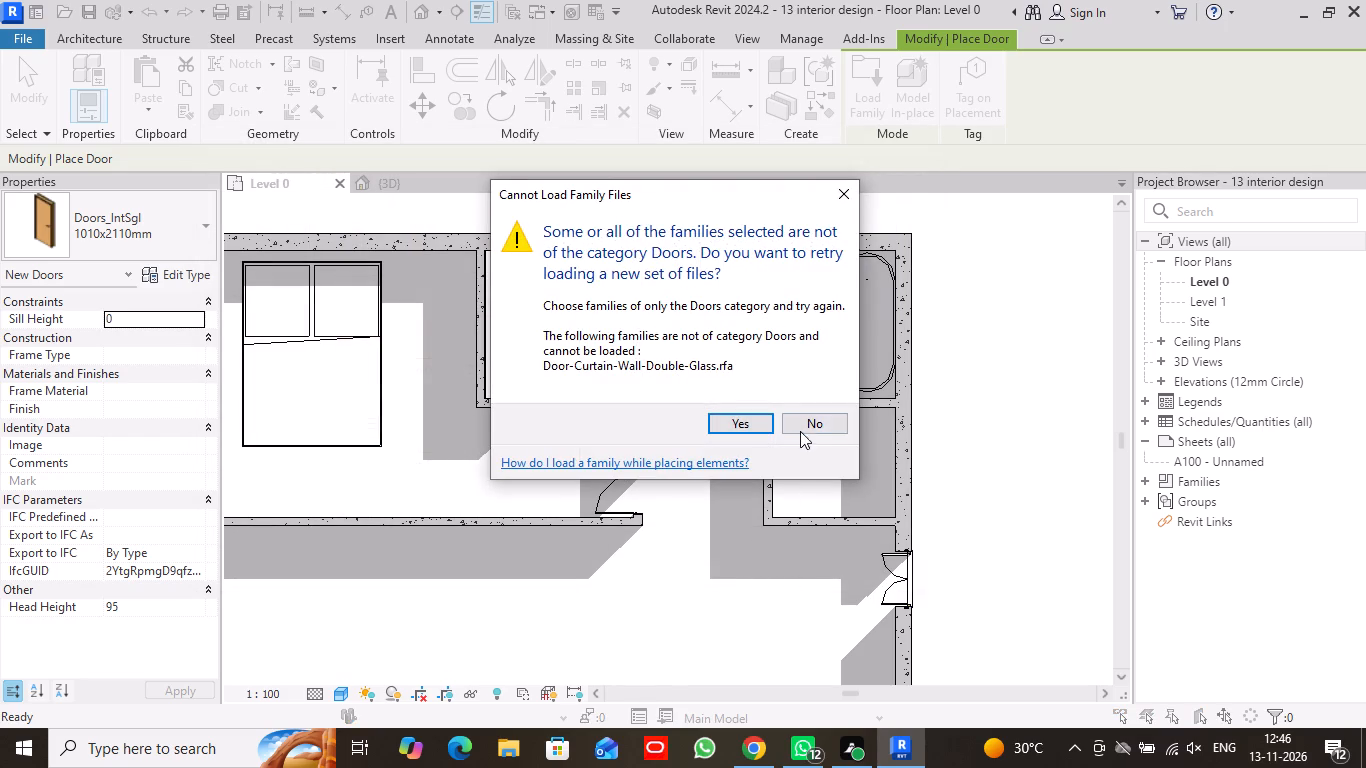
Retry family loading, look through the Residential and Commercial door folders for a suitable door, and leave without loading one.
left_click(750, 425)
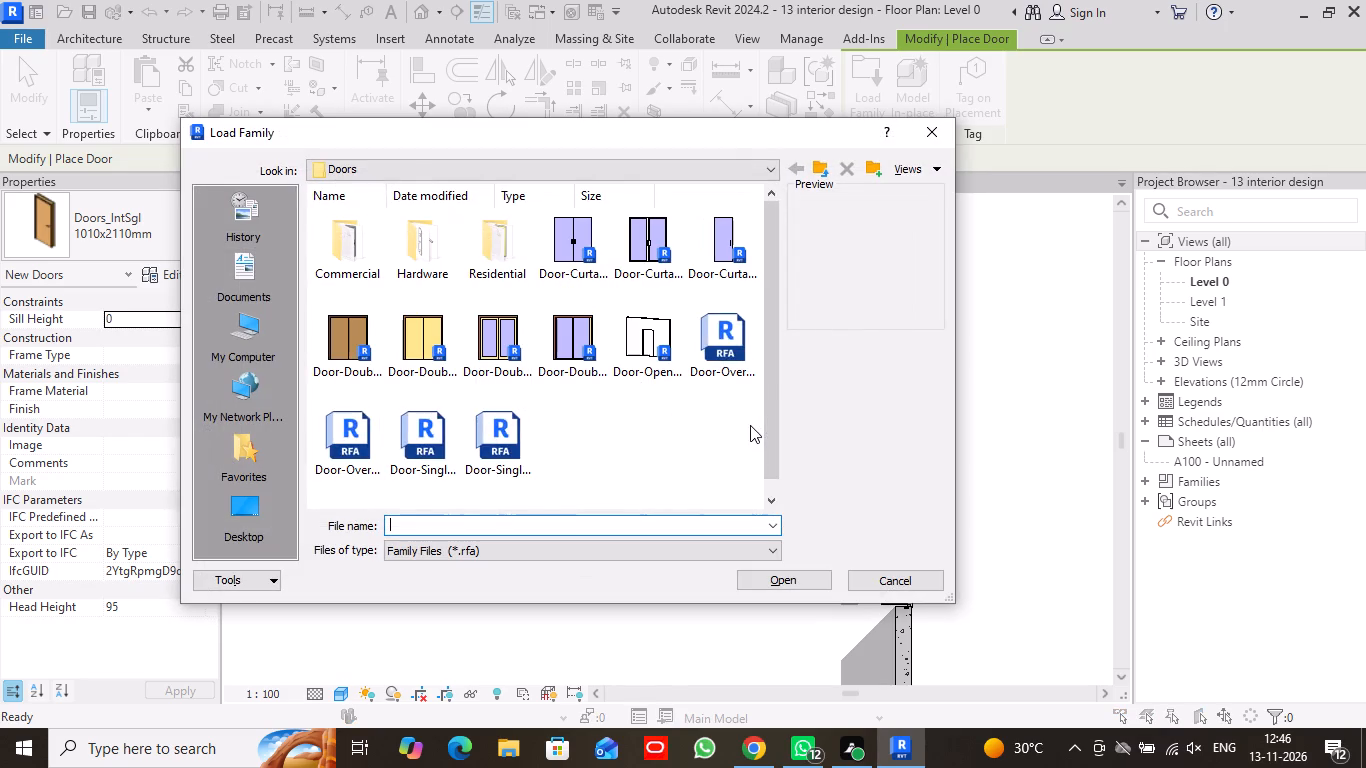
double_click(504, 253)
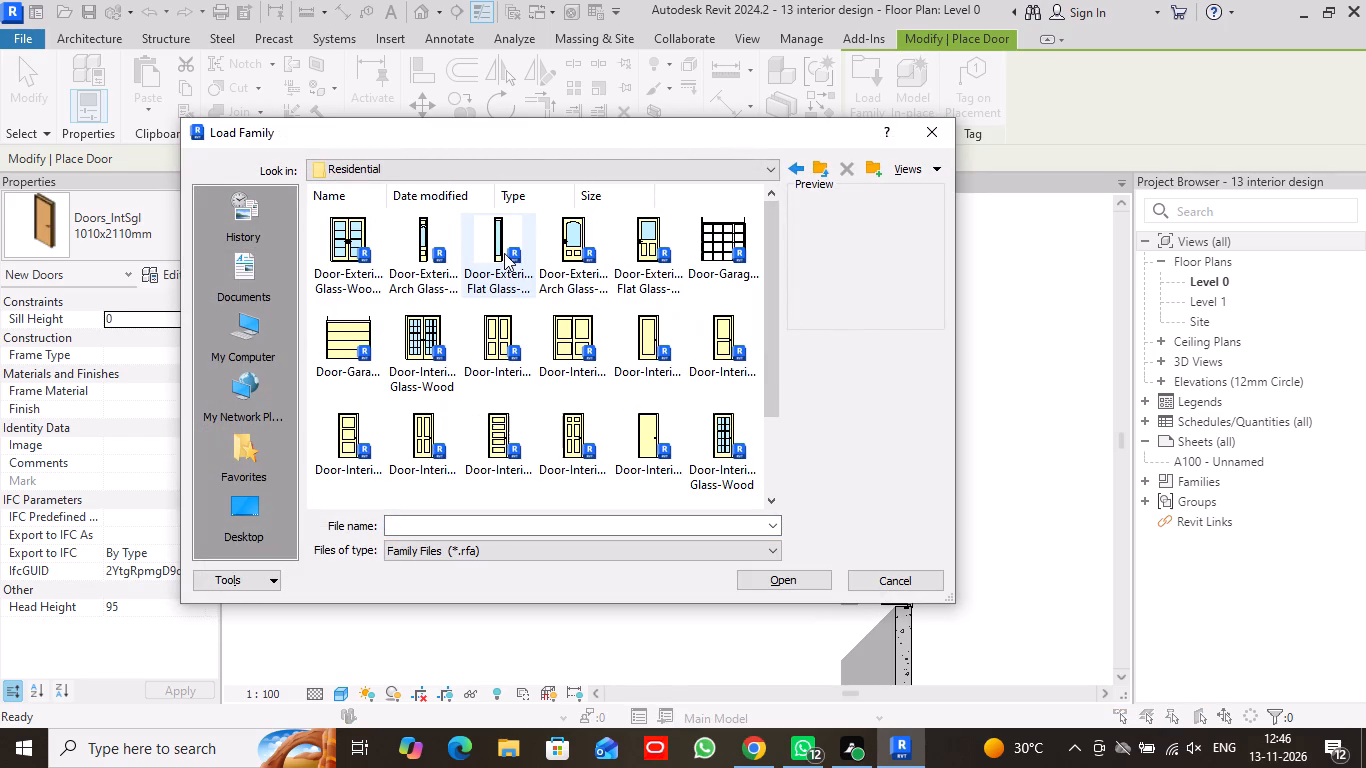
scroll(582, 303, "down", 3)
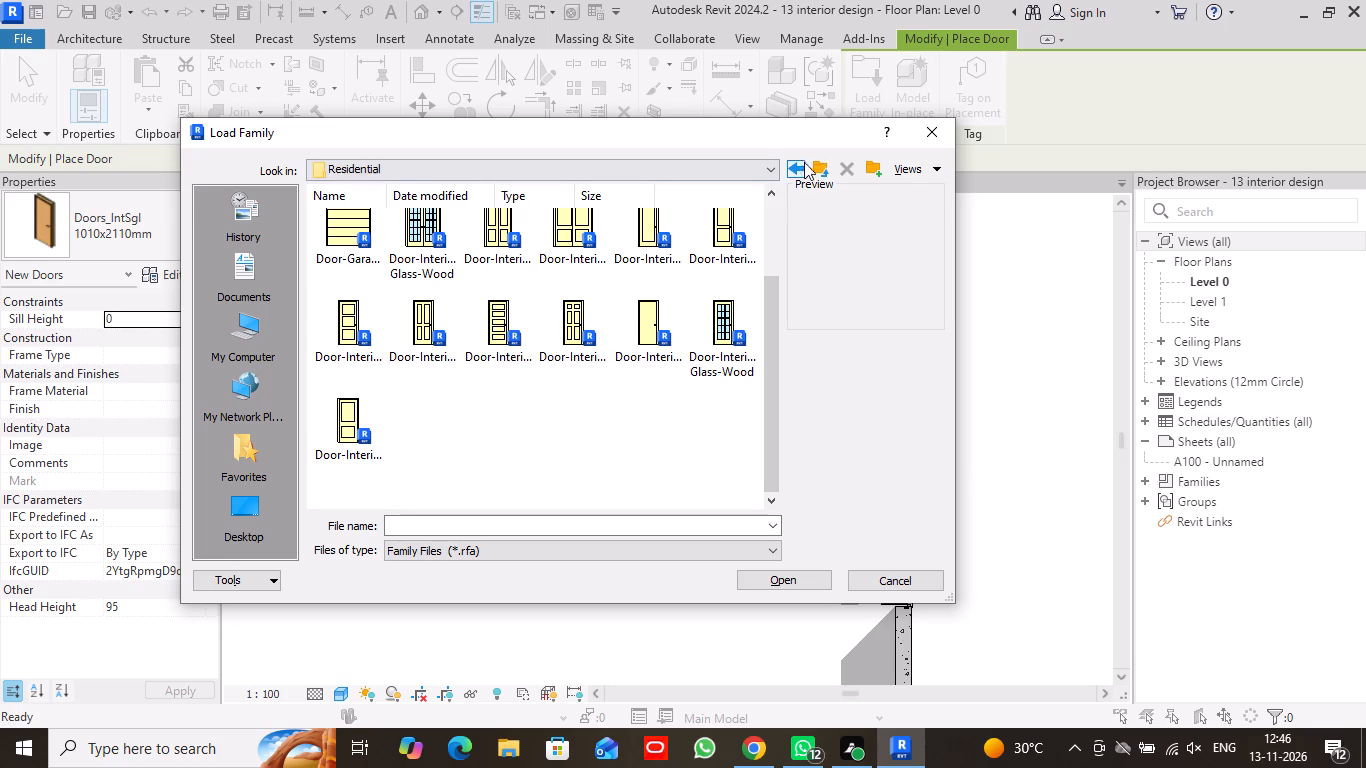
left_click(813, 164)
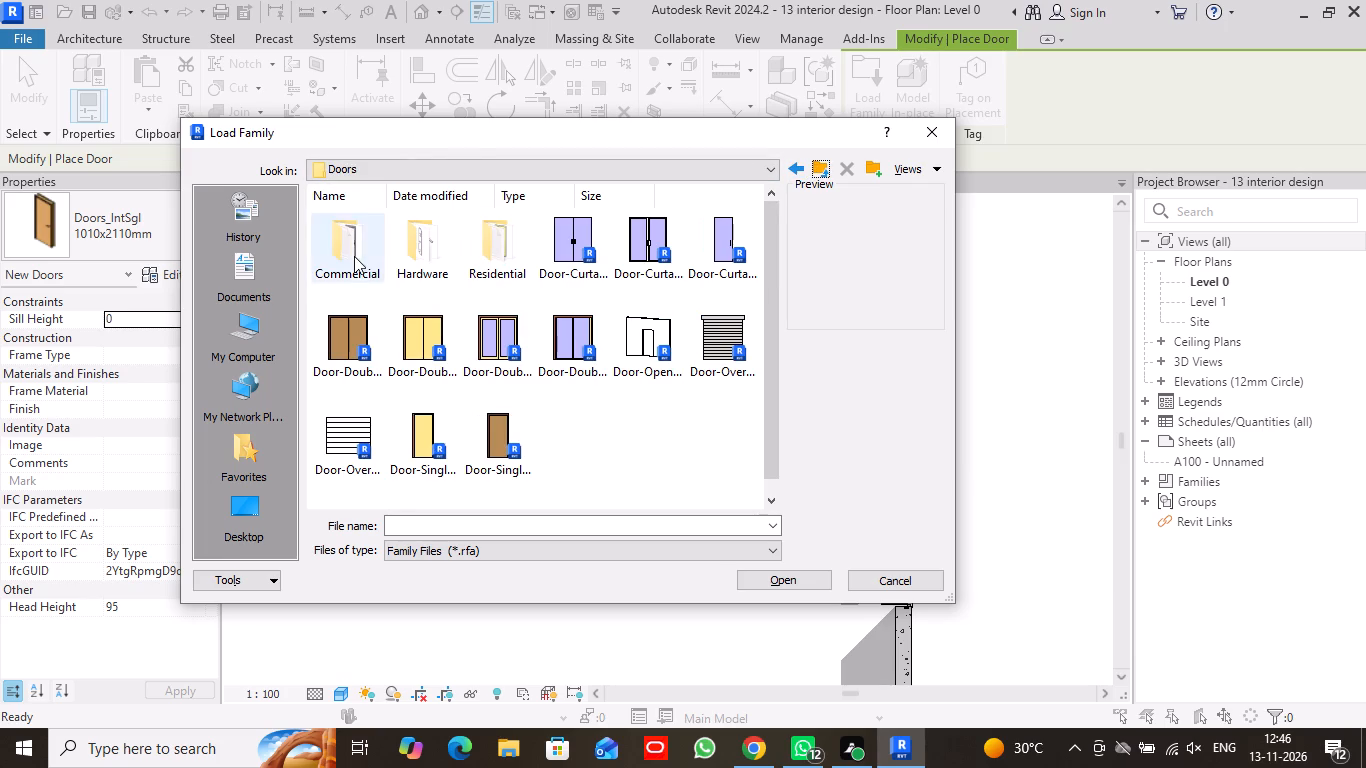
double_click(354, 256)
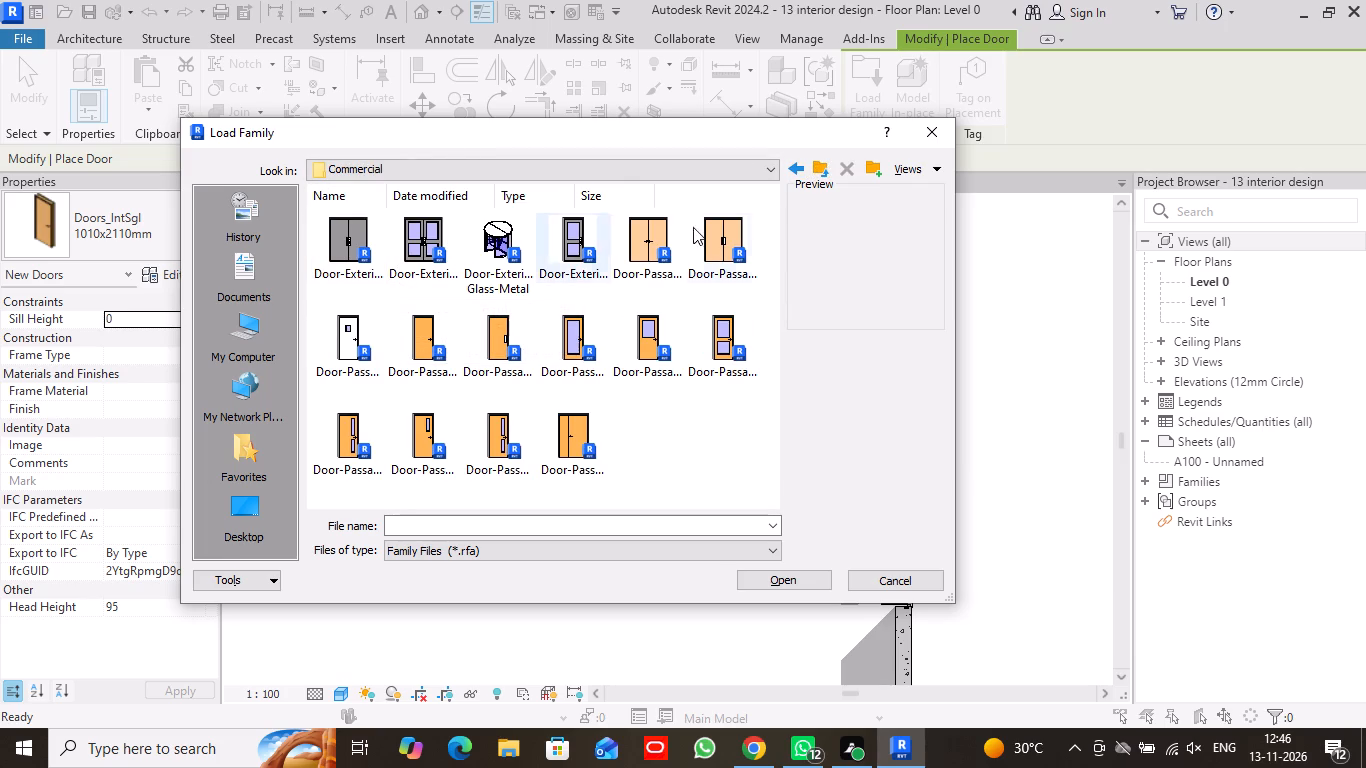
left_click(922, 129)
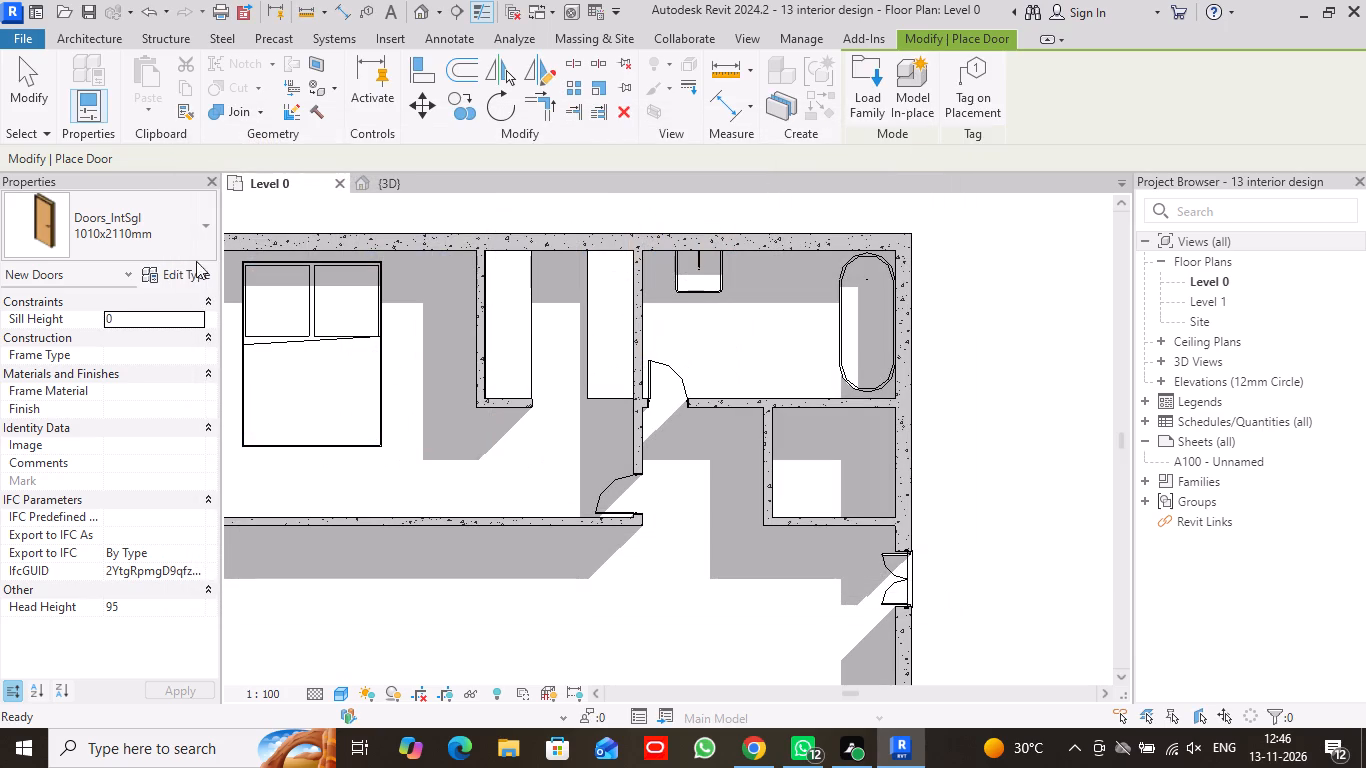
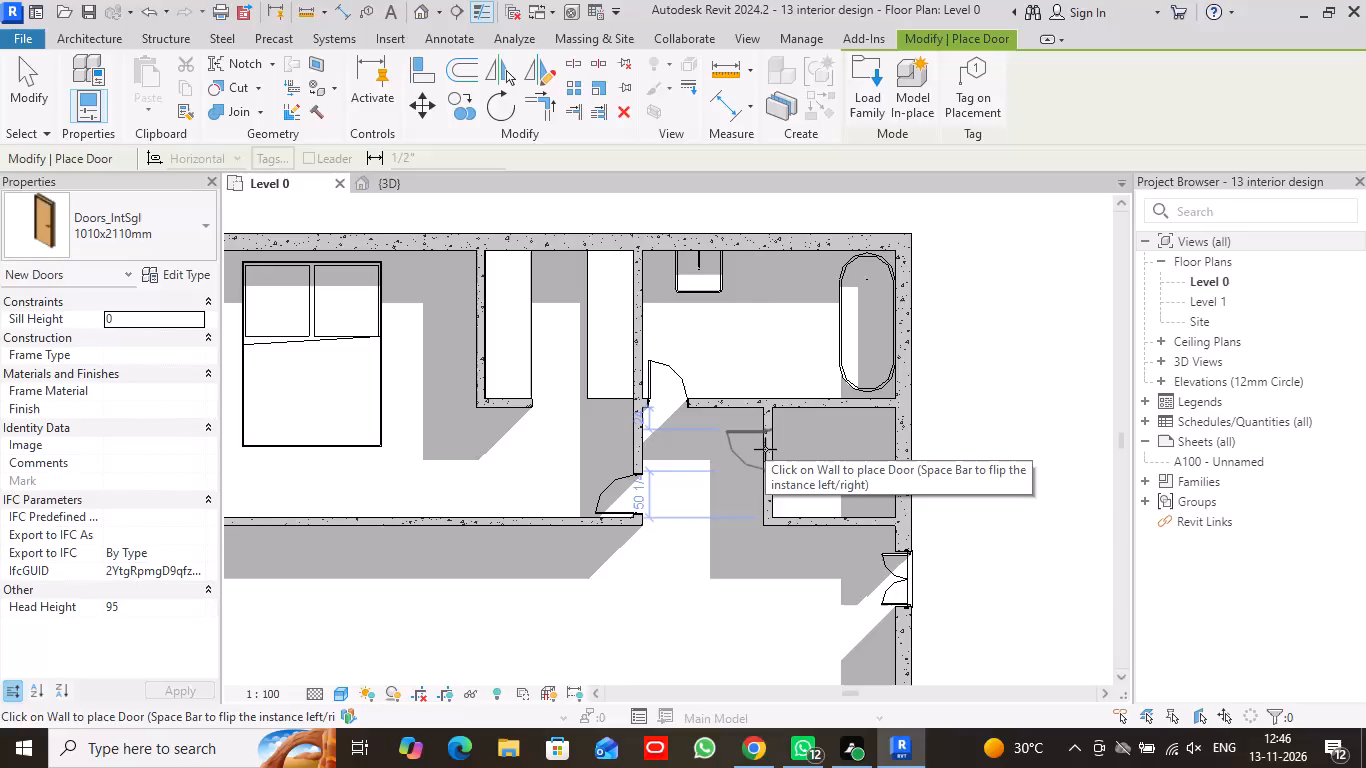
Look through the project's door types and the US family library folders for a suitable door, leaving without loading one.
left_click(209, 225)
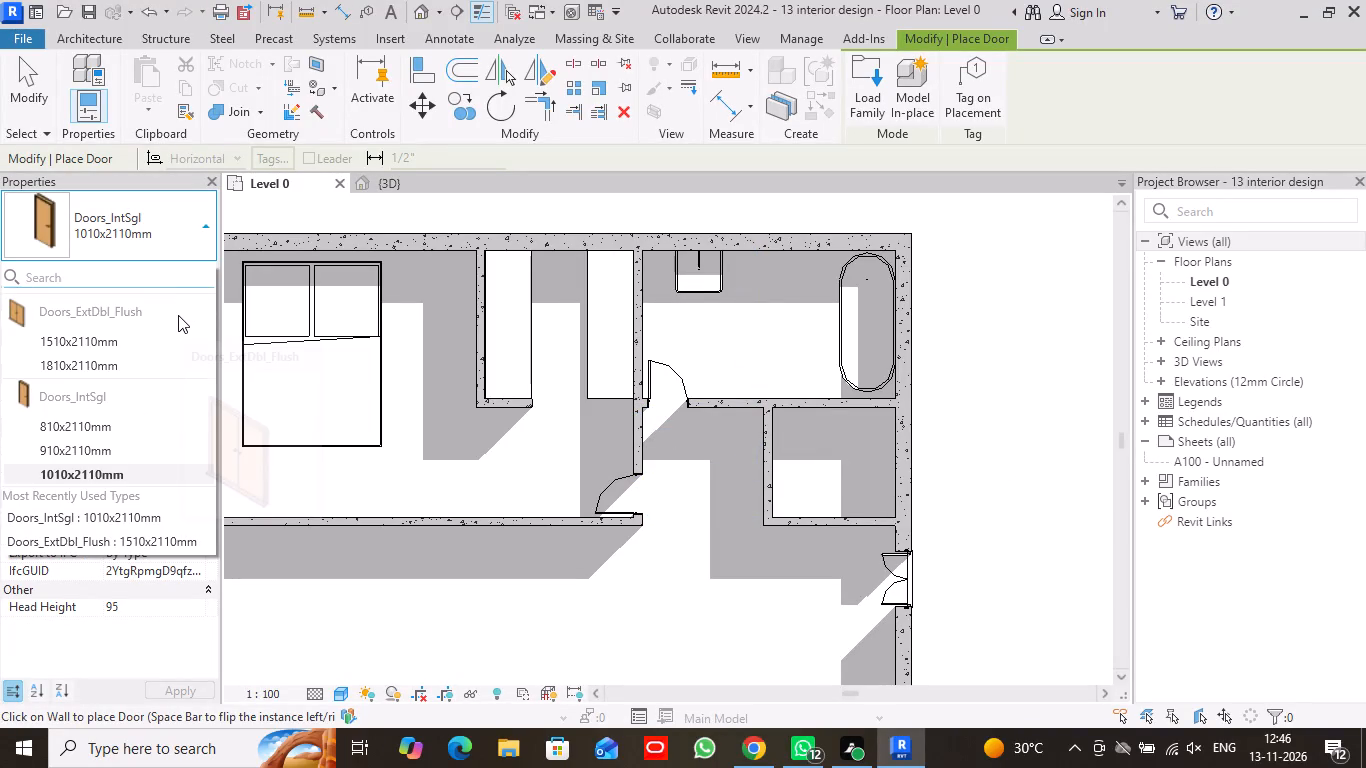
left_click(866, 86)
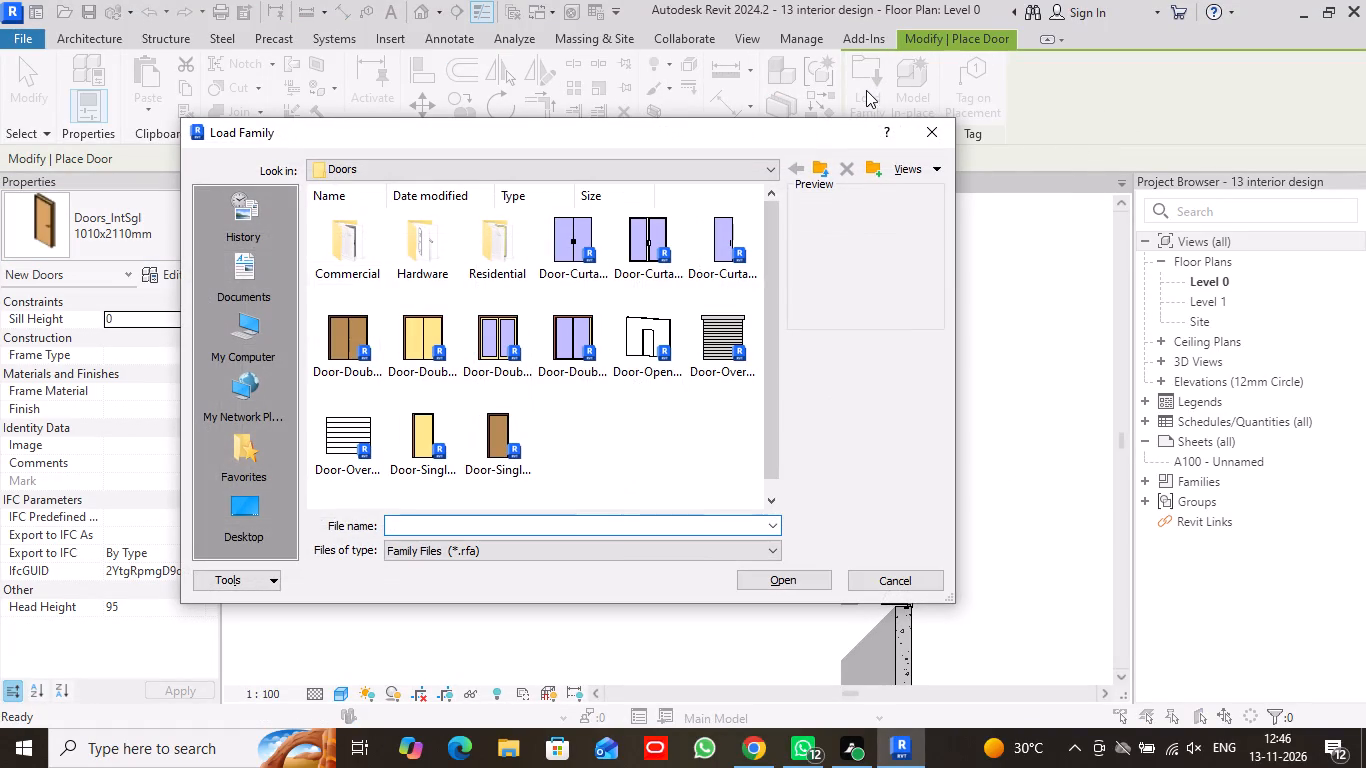
left_click(818, 164)
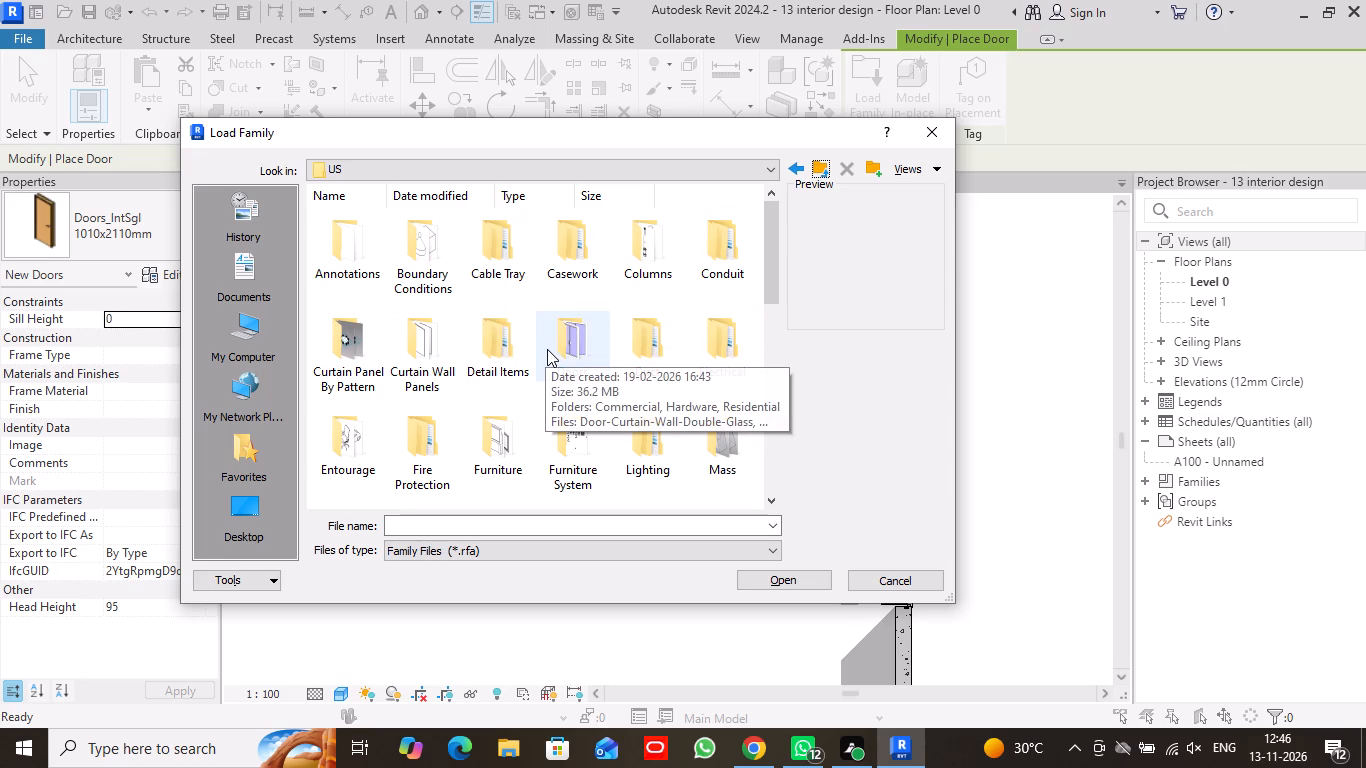
scroll(568, 373, "down", 1)
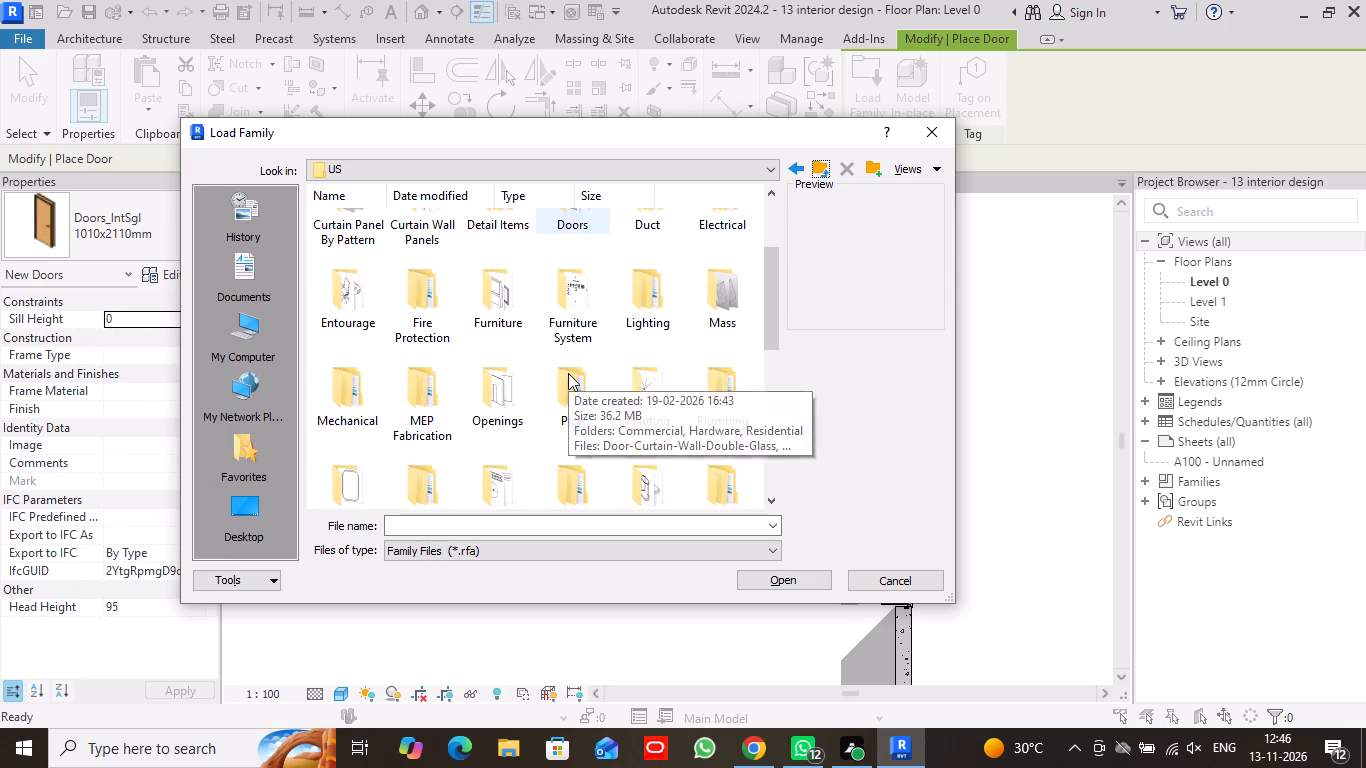
scroll(568, 373, "down", 1)
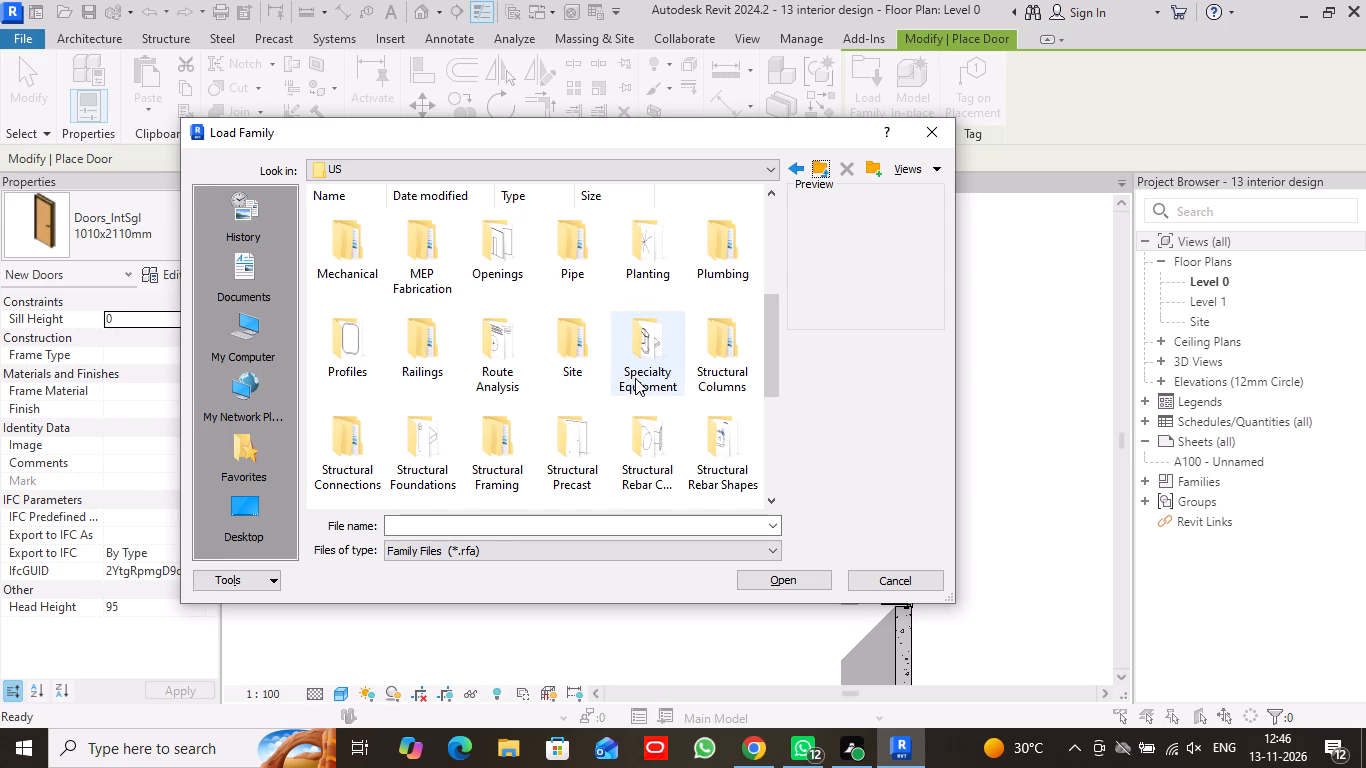
left_click(927, 129)
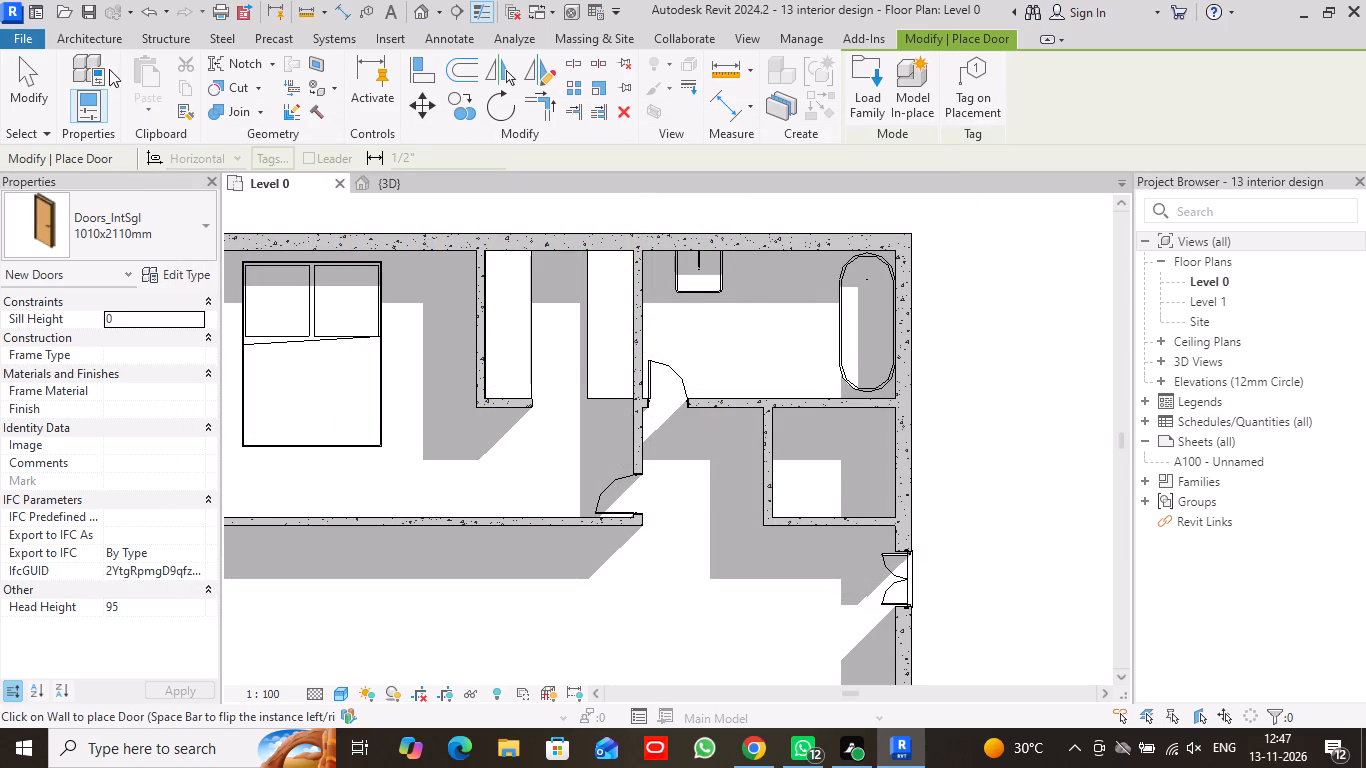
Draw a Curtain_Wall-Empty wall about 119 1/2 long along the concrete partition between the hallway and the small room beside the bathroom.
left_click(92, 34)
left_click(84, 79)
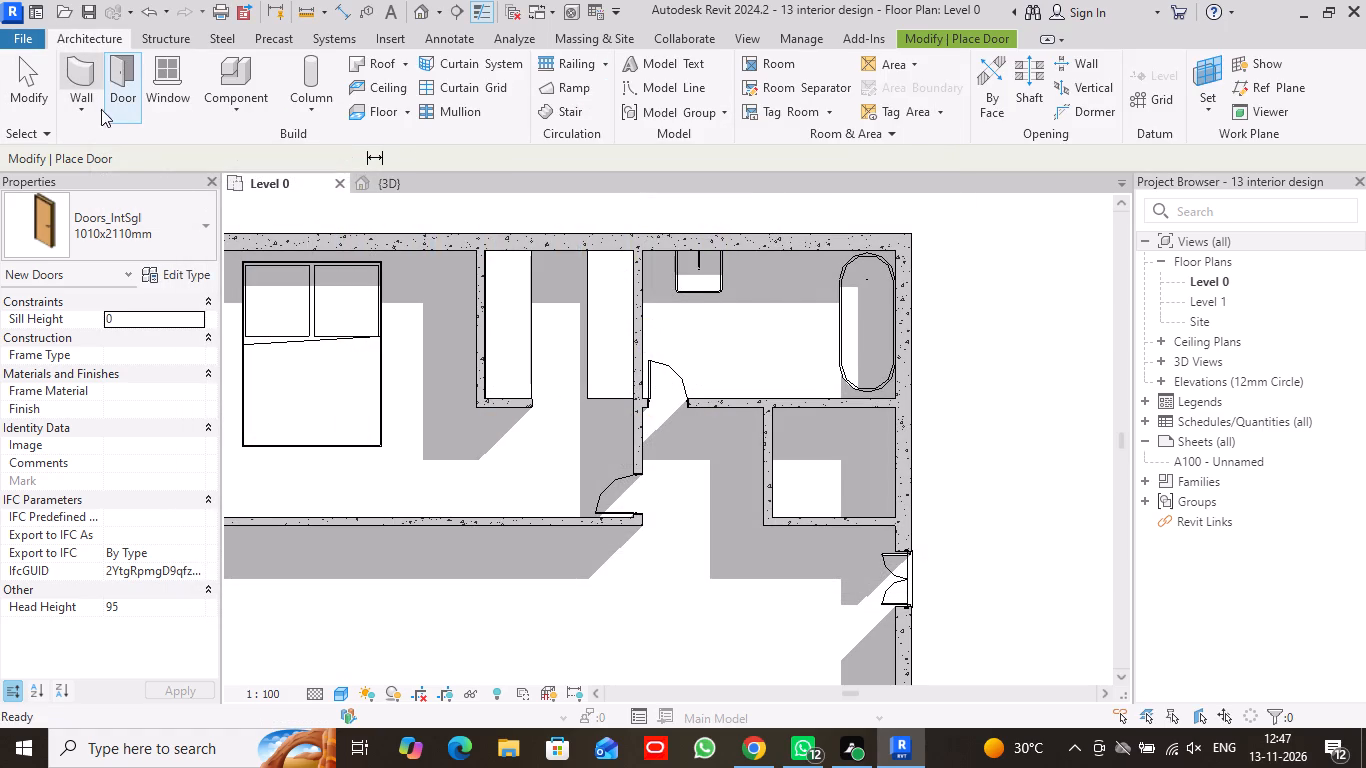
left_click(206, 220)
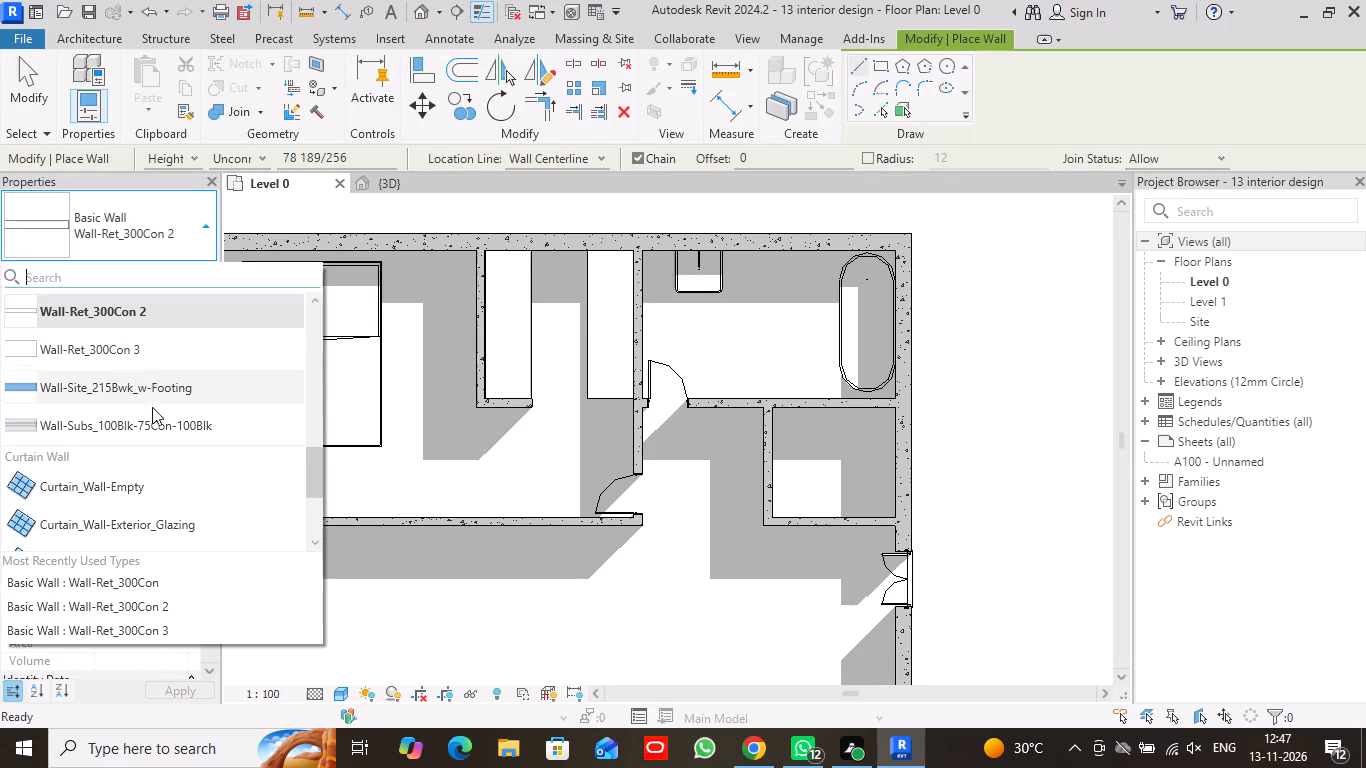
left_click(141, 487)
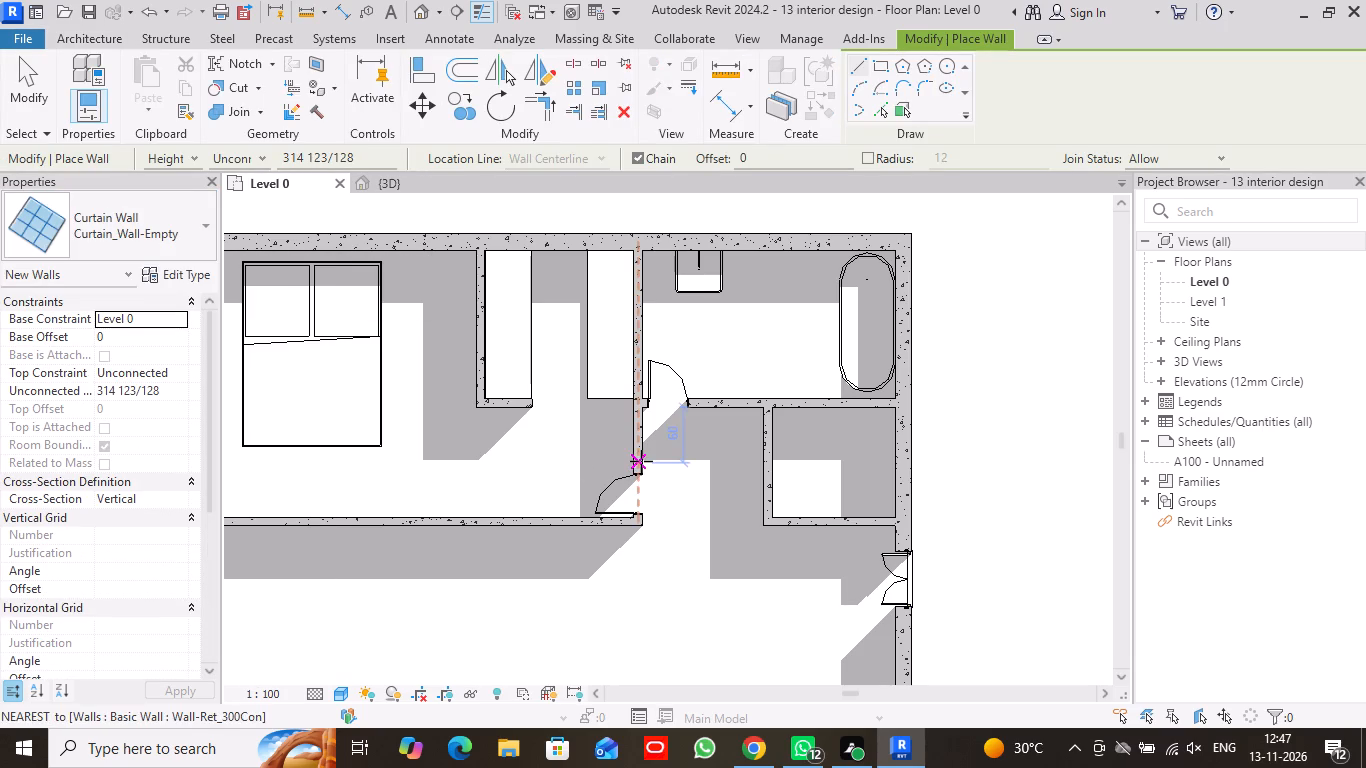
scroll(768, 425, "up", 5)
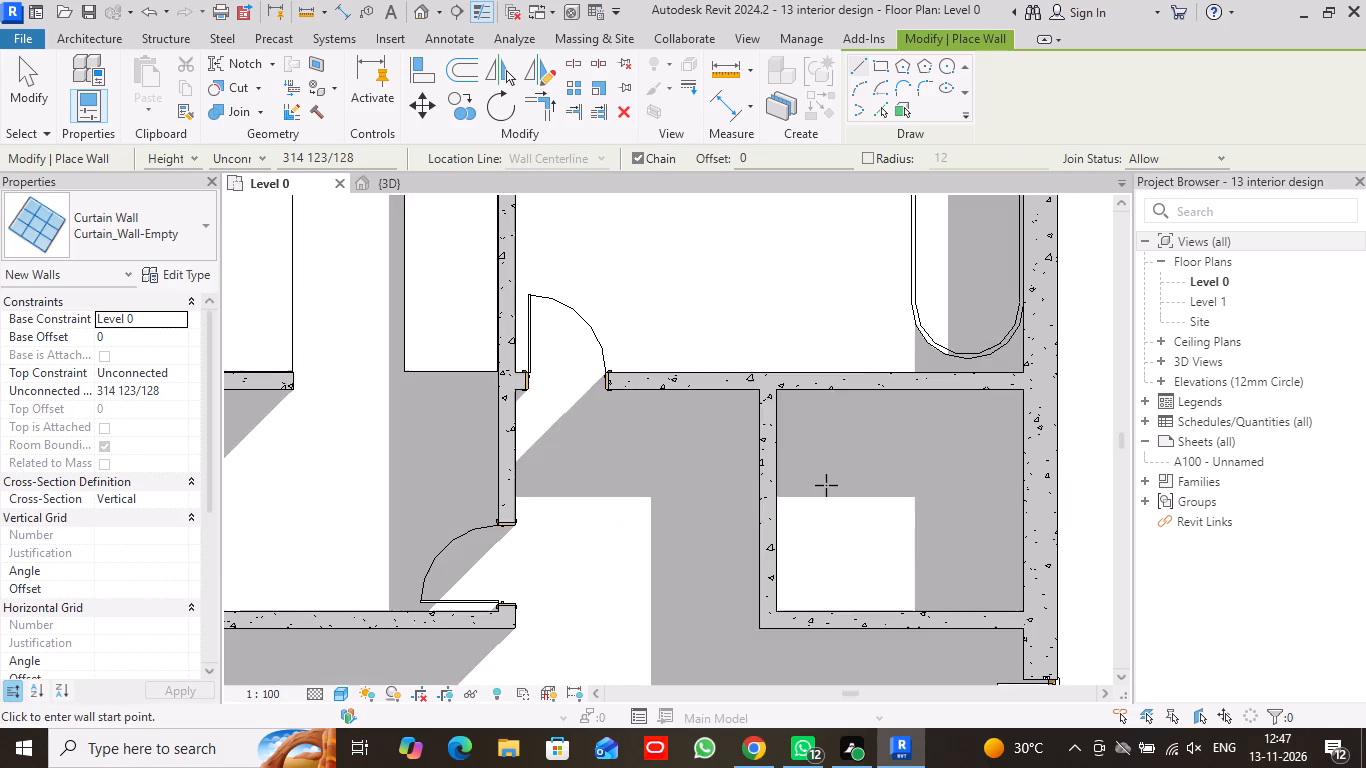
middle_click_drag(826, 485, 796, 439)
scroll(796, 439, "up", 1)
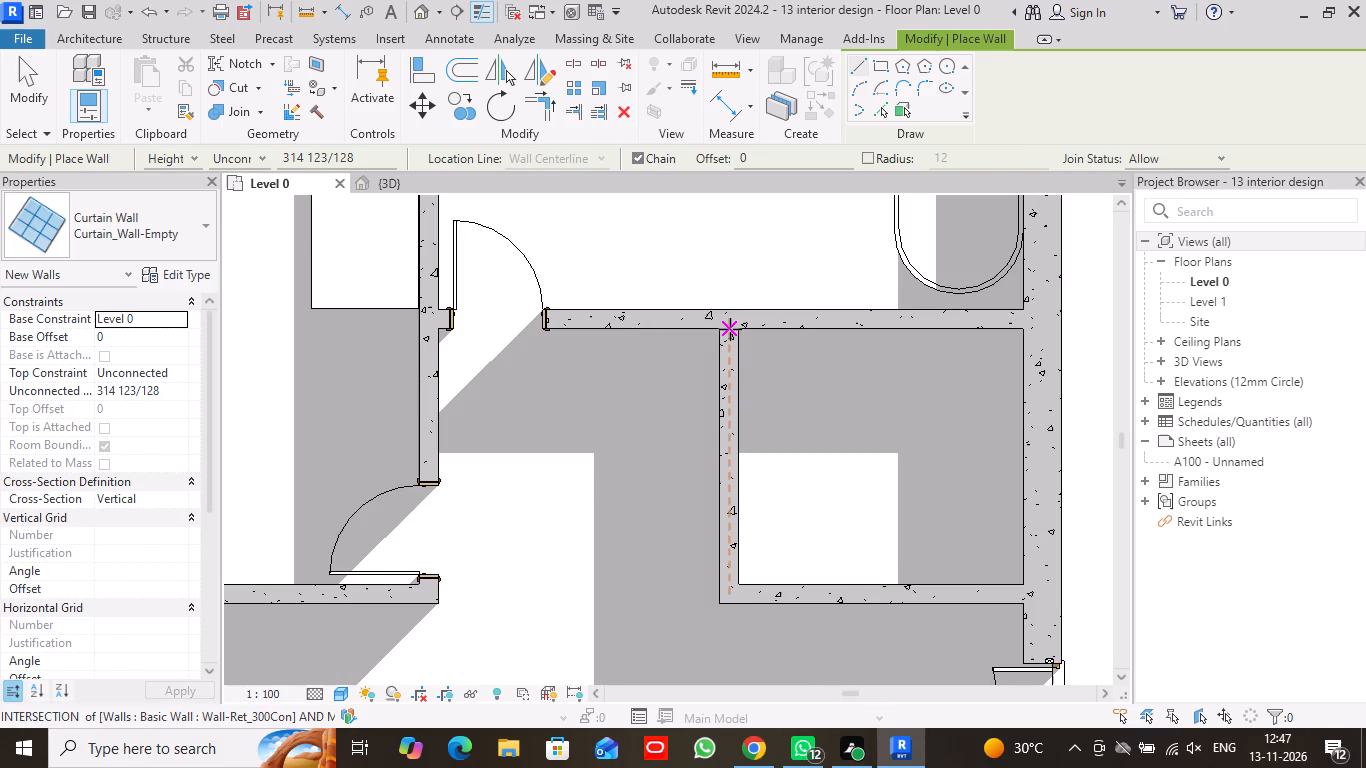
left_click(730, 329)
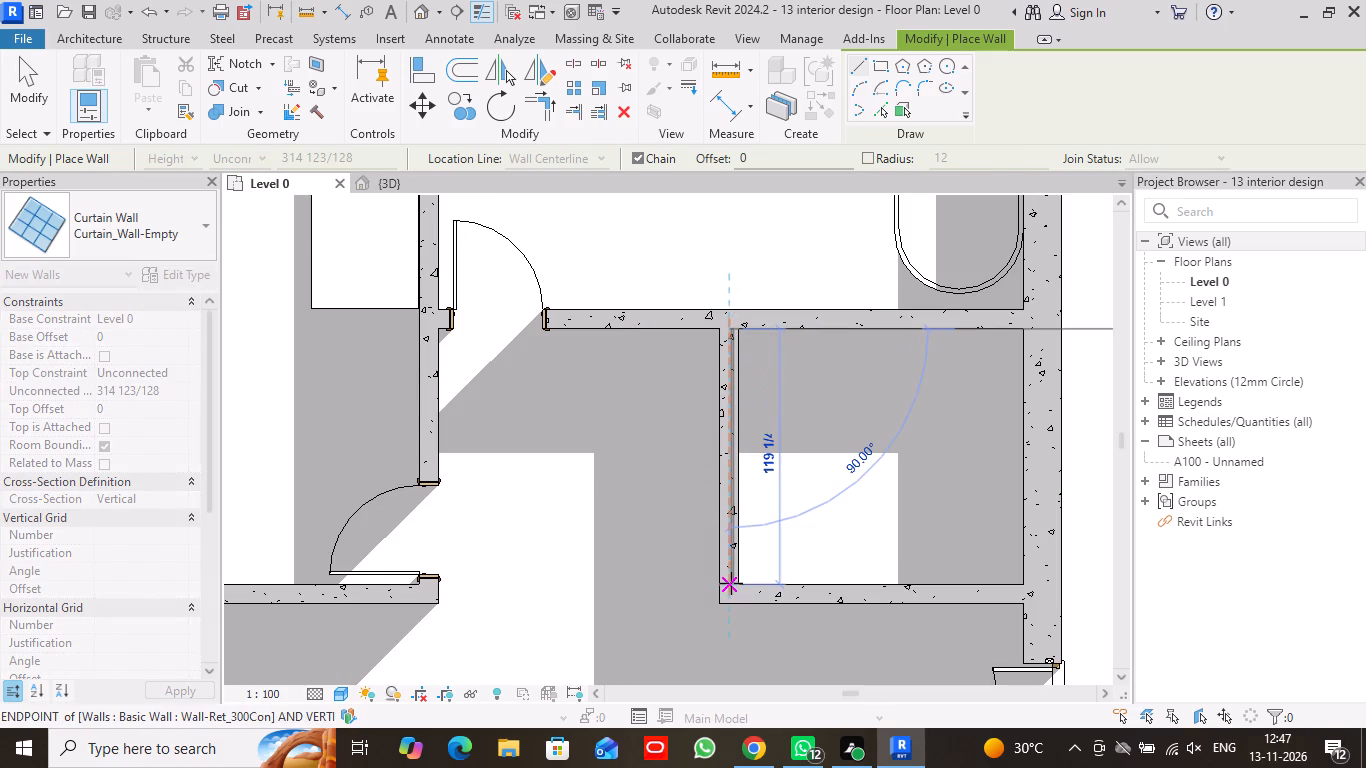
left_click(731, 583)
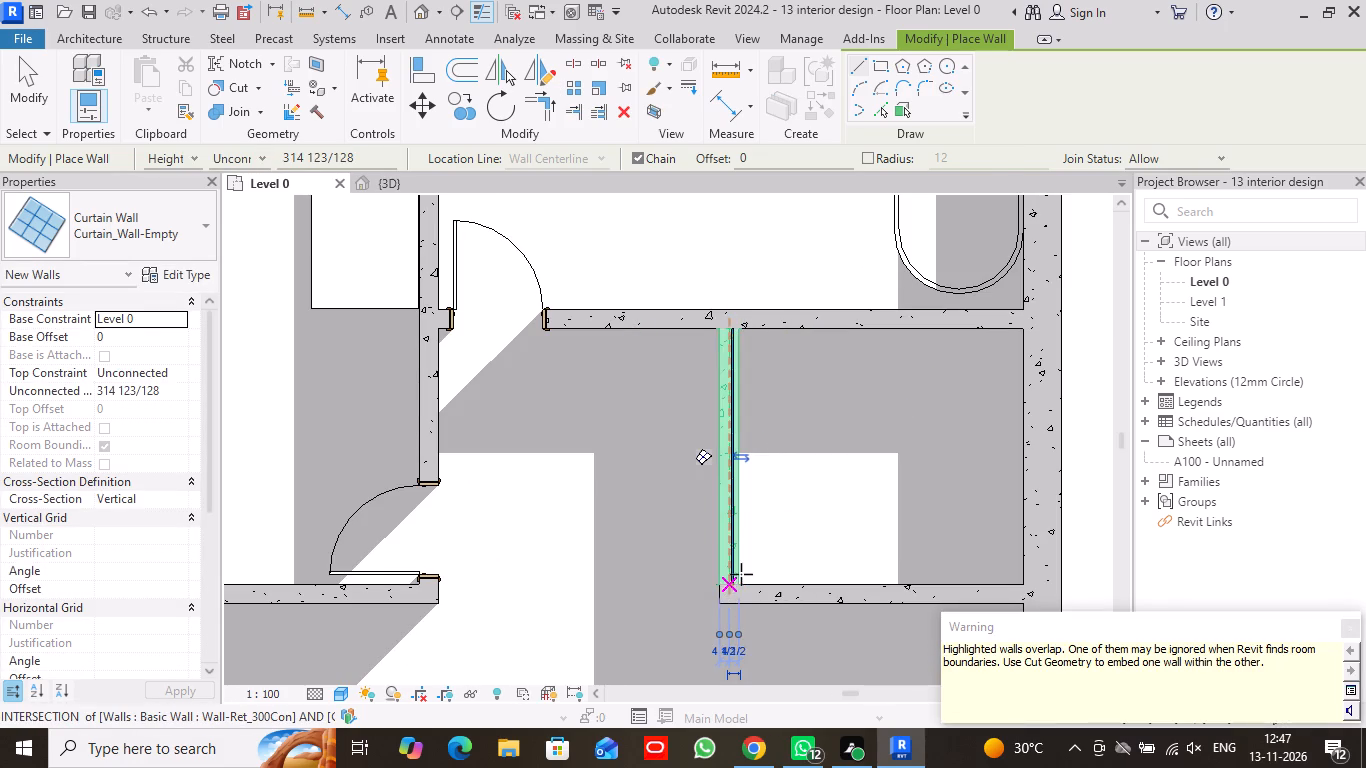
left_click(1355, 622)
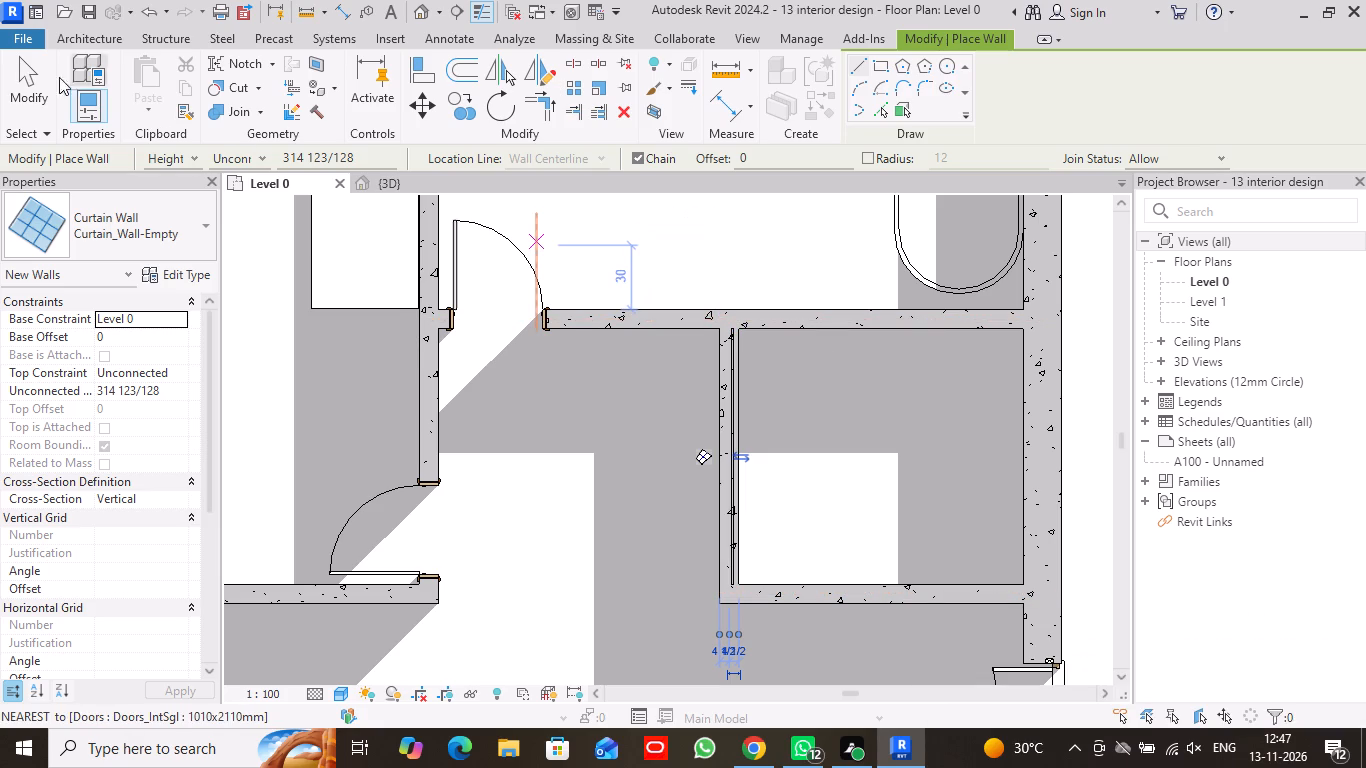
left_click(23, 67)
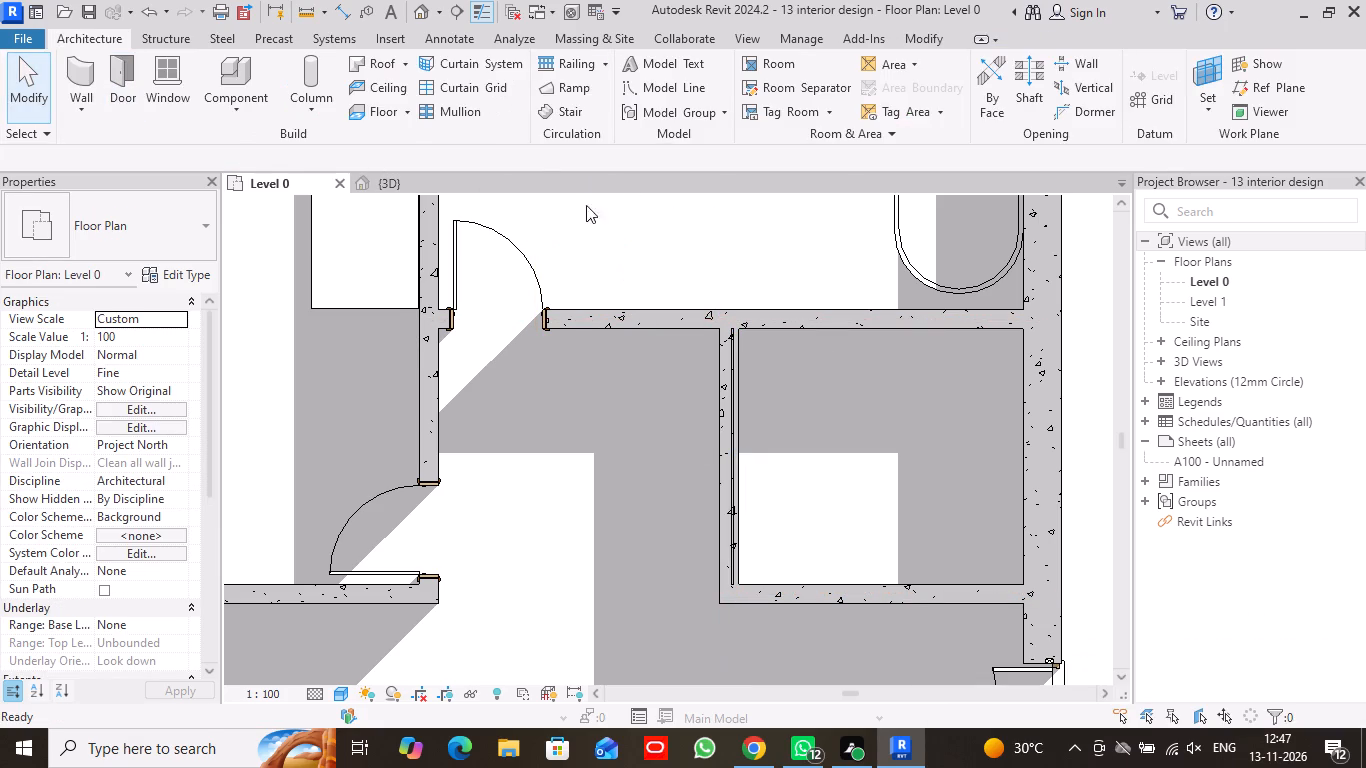
Check the curtain wall in 3D, and delete the overlapping Wall-Ret_300Con partition on Level 0.
left_click(434, 181)
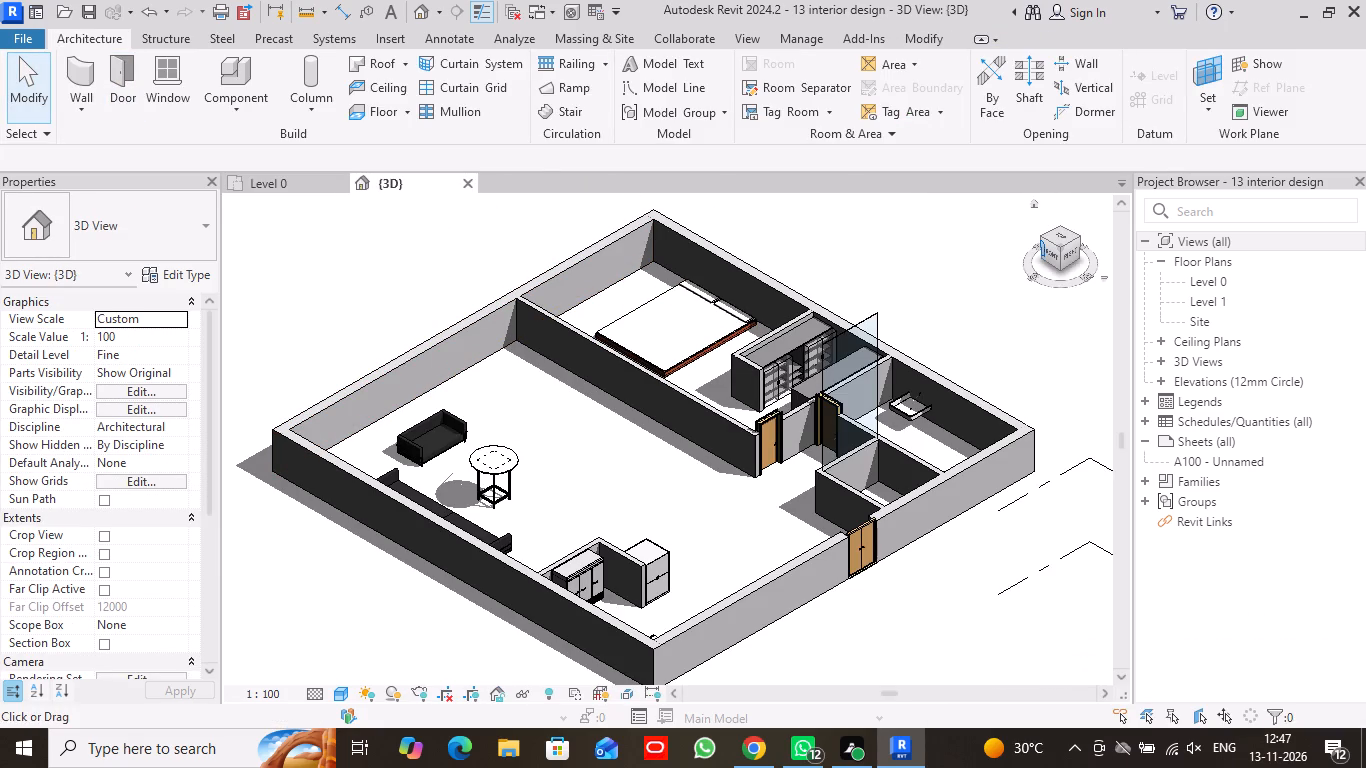
left_click_drag(1043, 238, 246, 279)
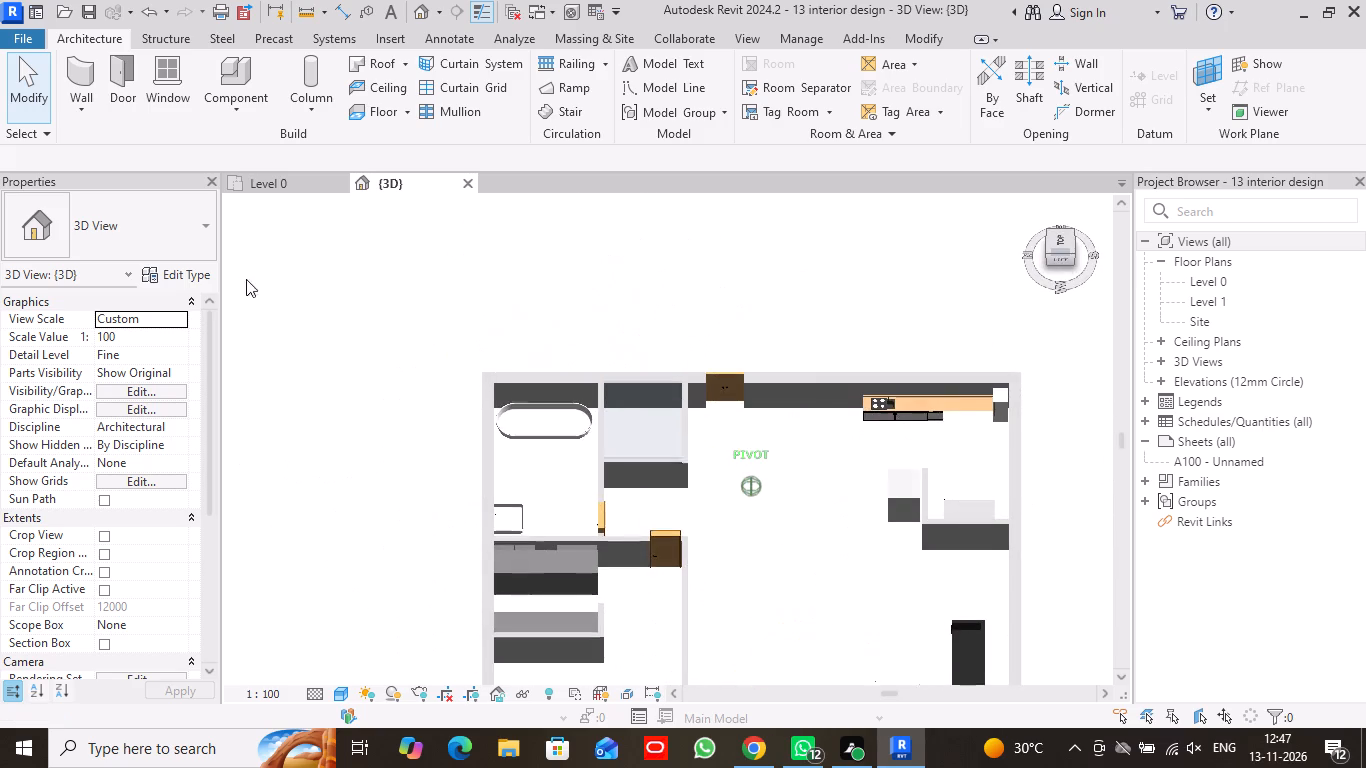
left_click_drag(246, 279, 280, 299)
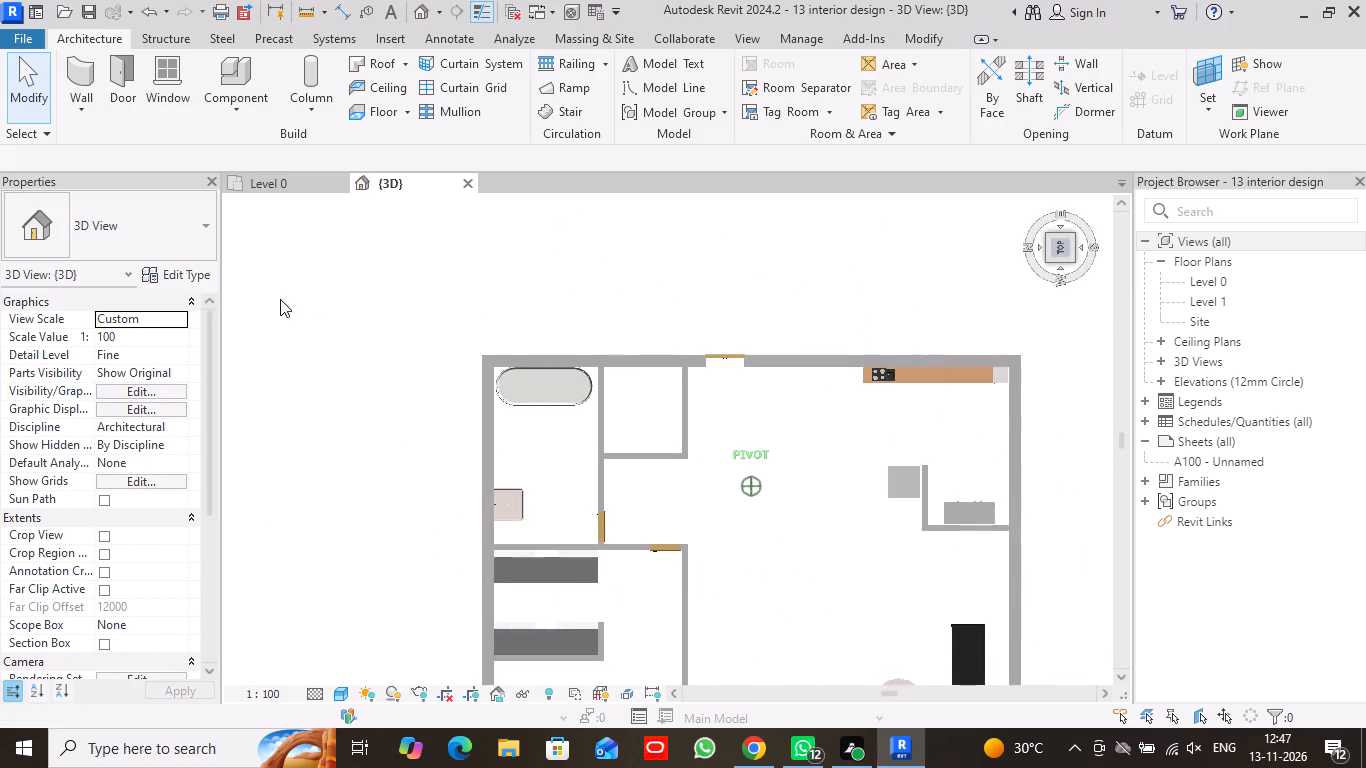
left_click_drag(280, 299, 257, 217)
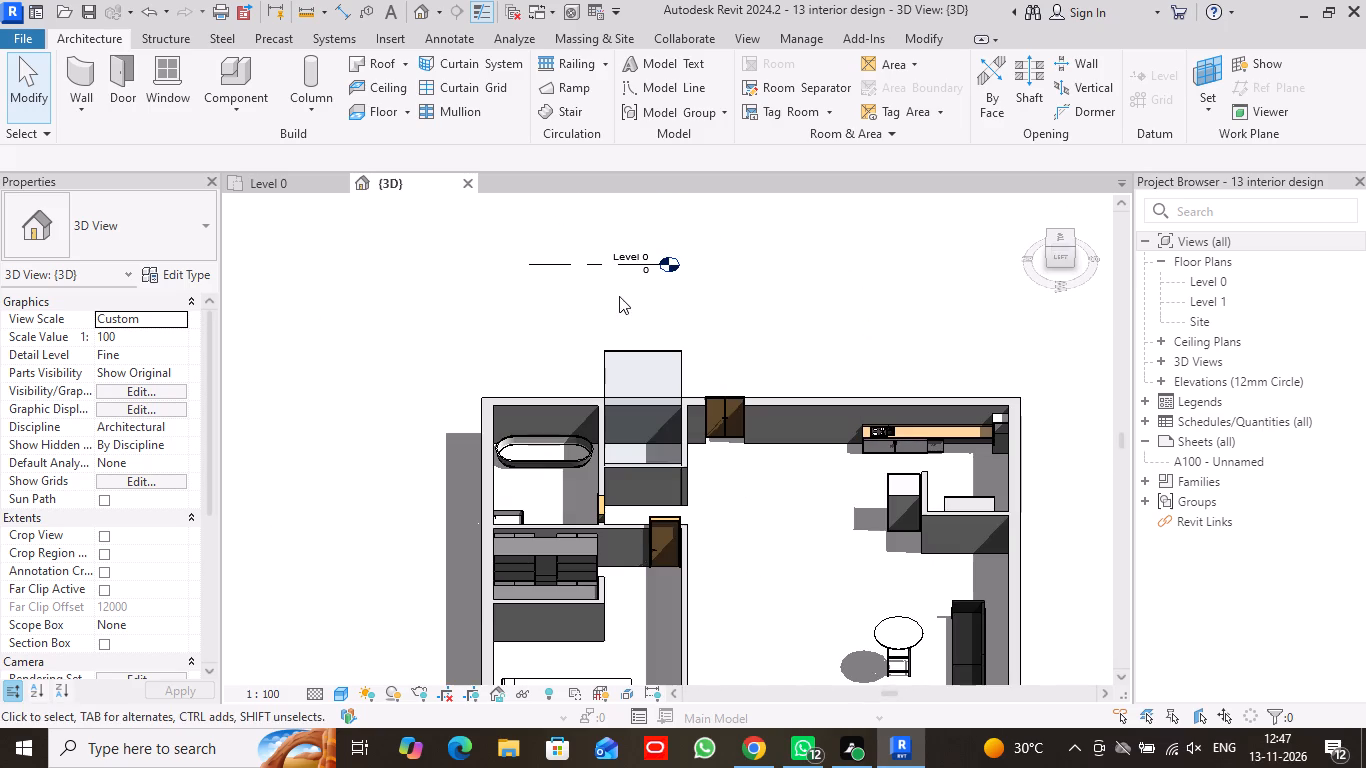
left_click(313, 186)
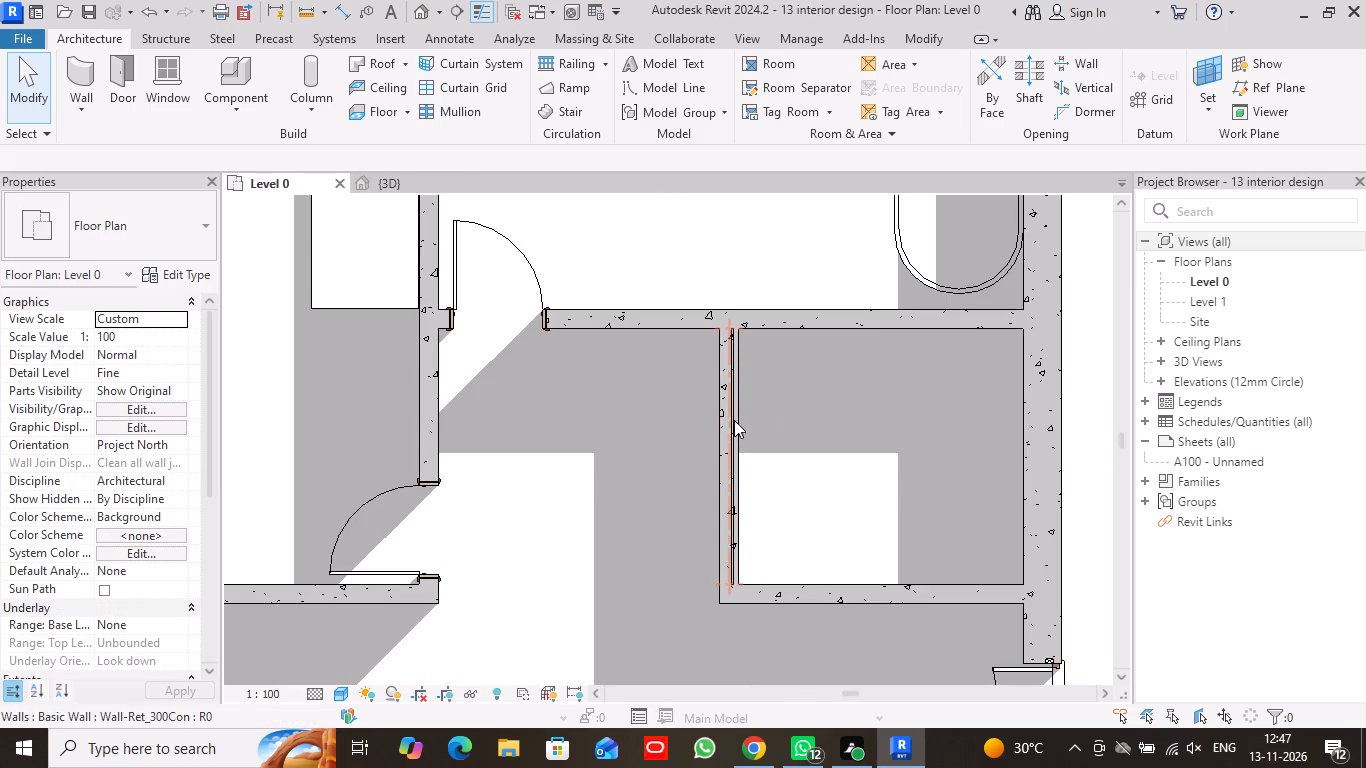
left_click(720, 429)
right_click(720, 429)
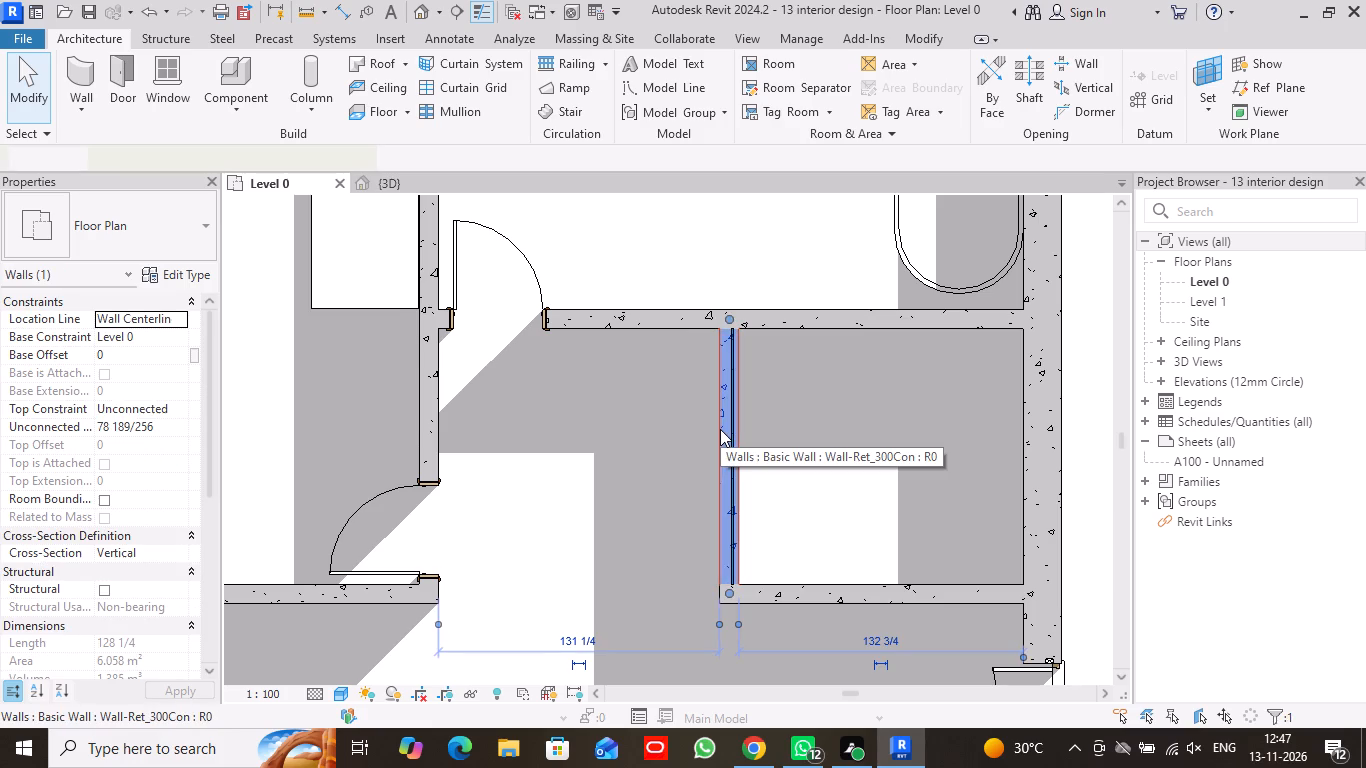
left_click(766, 455)
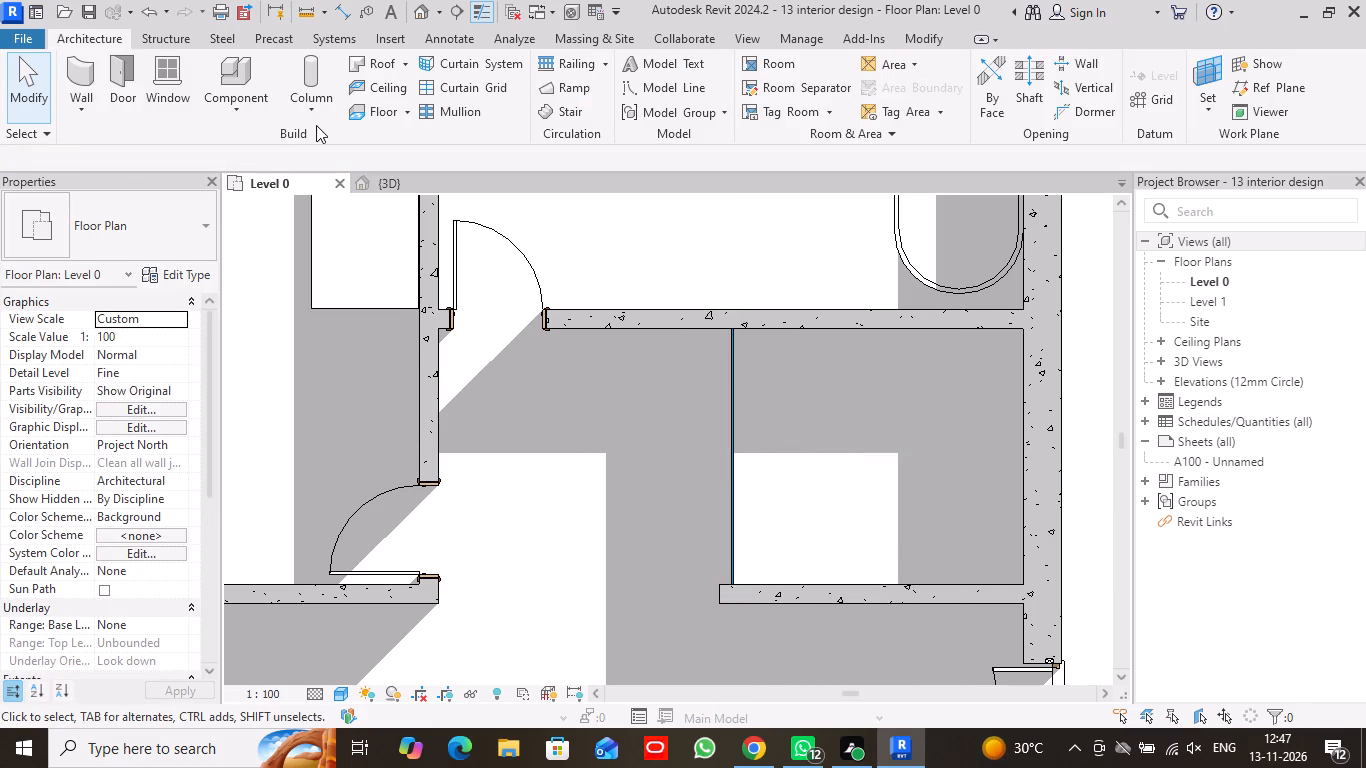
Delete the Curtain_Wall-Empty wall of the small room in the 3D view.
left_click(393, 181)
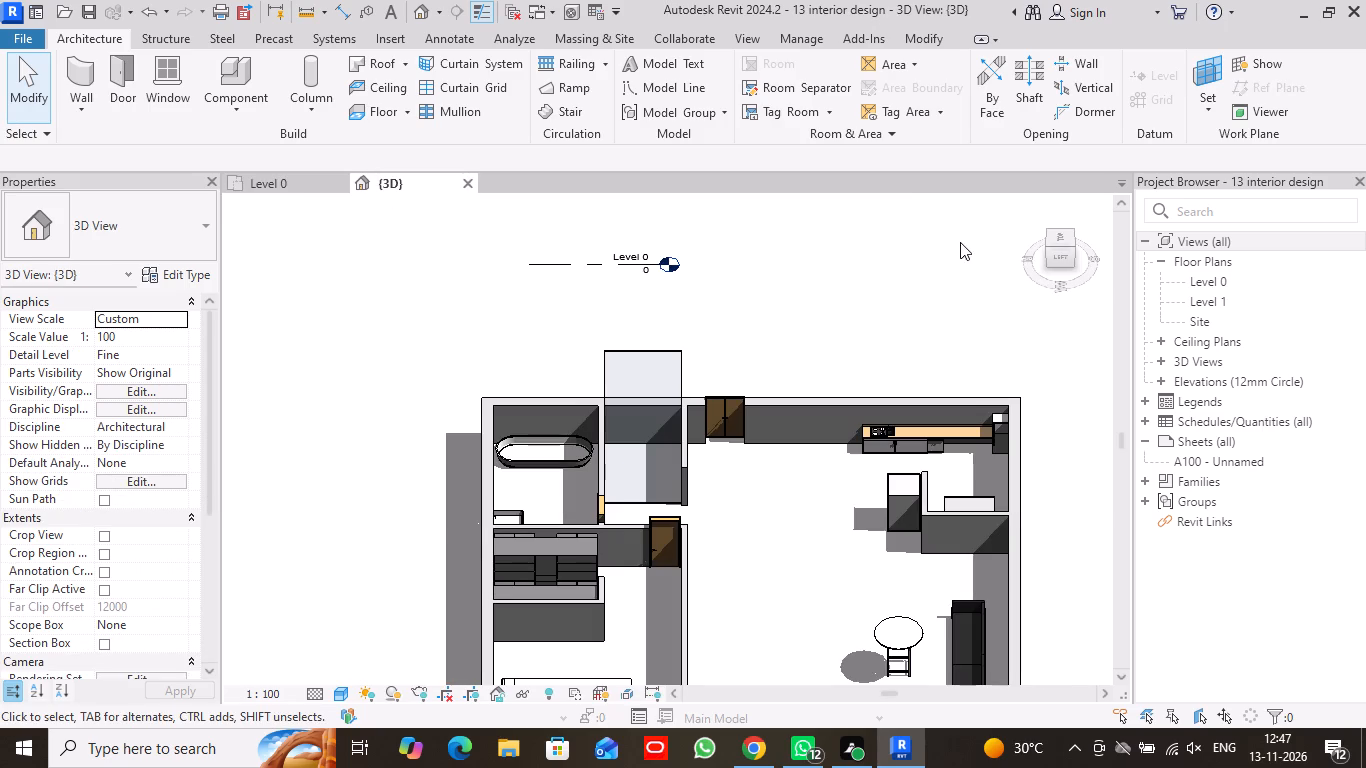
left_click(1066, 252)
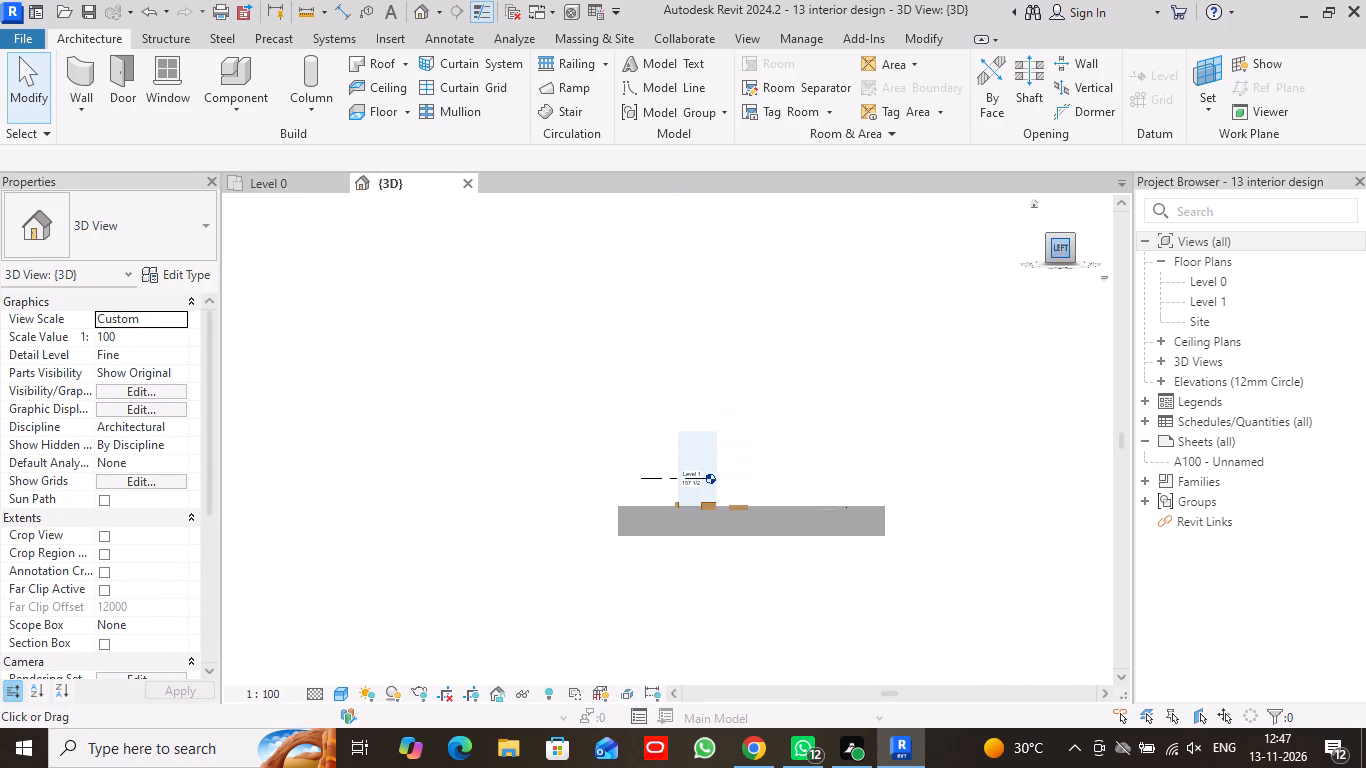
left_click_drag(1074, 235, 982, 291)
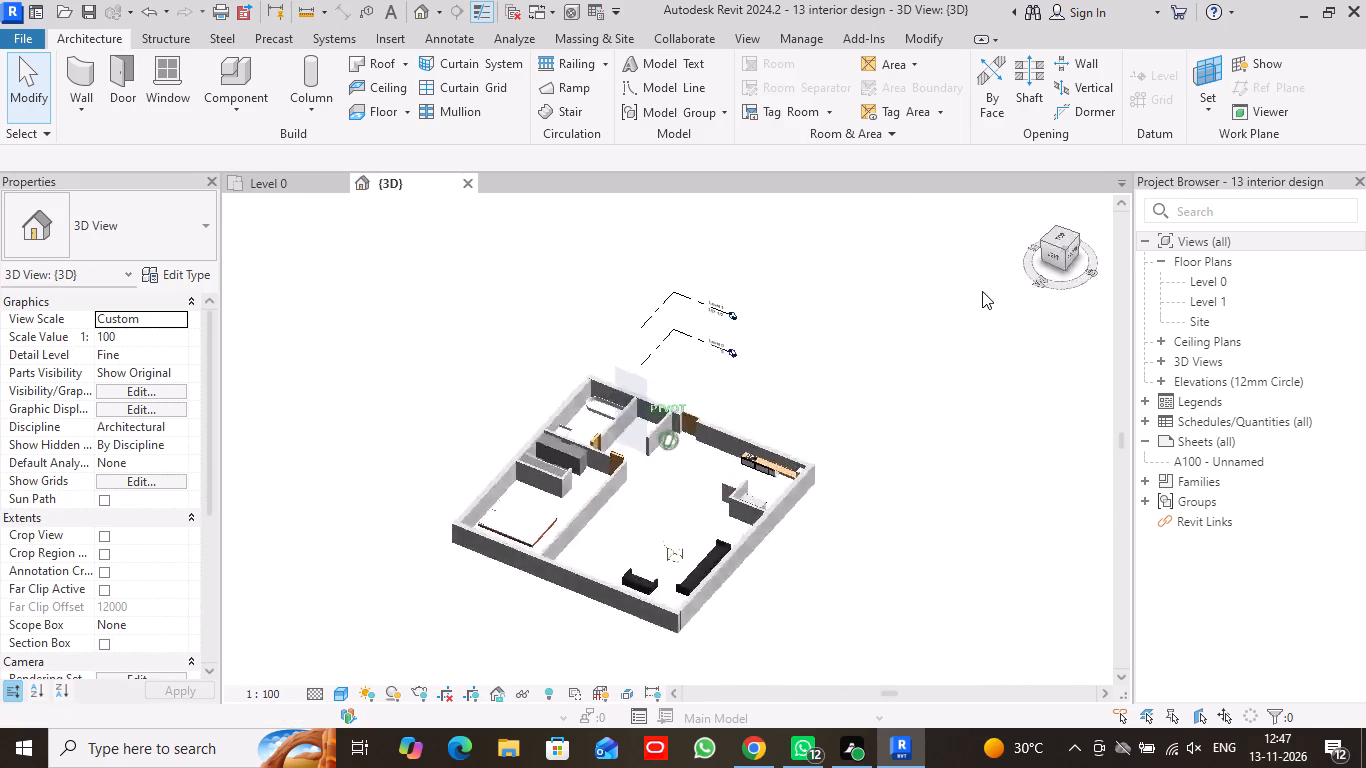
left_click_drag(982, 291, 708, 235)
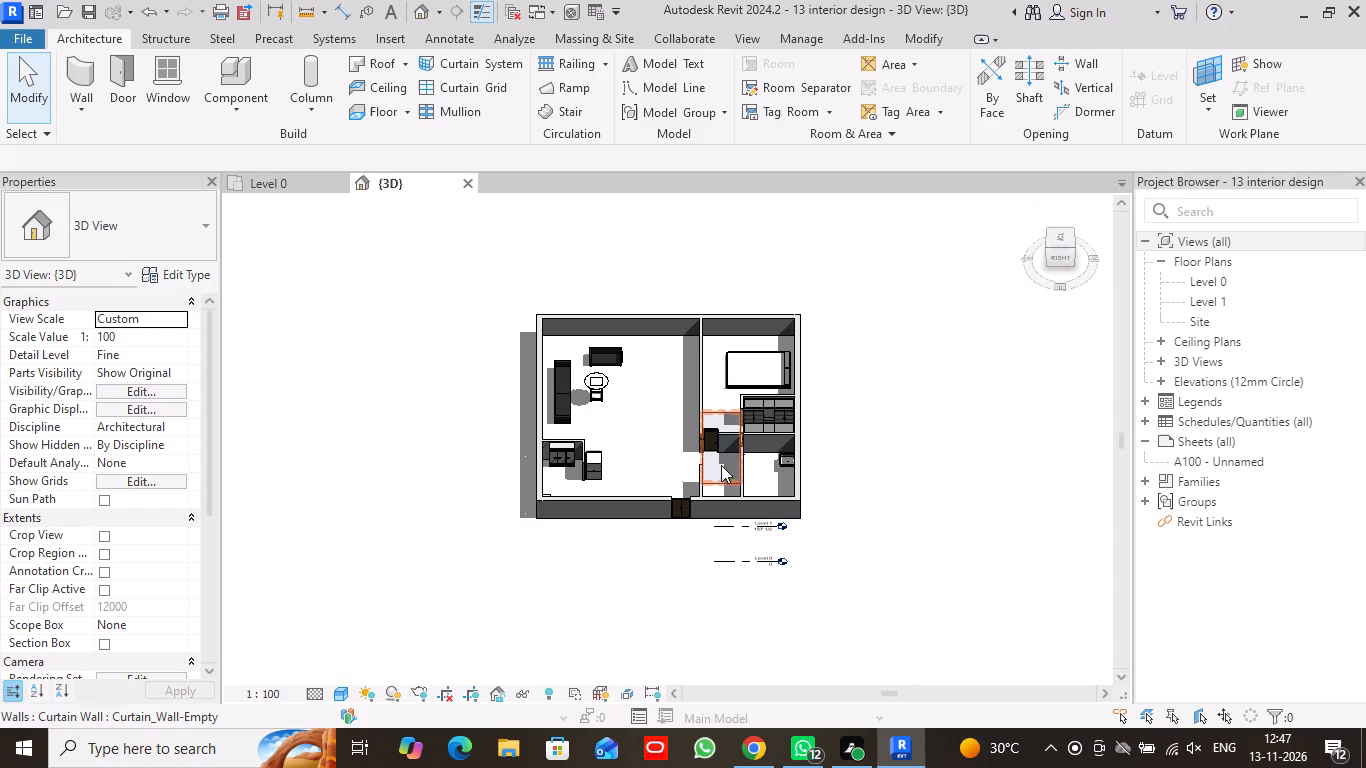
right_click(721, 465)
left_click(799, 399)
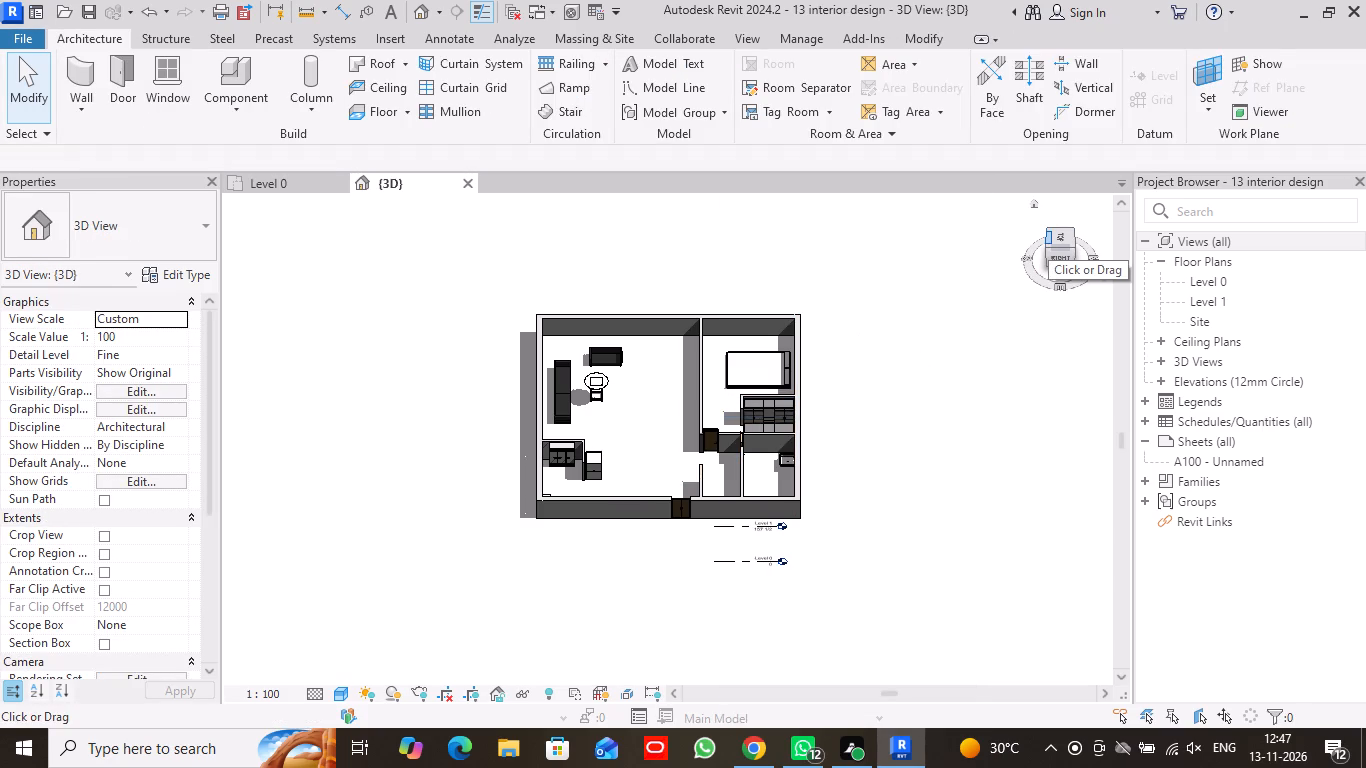
Load the Door-Double-Sliding family in size 68" x 80" from the Doors folder for the Door command on Level 0.
left_click_drag(1048, 227, 1076, 244)
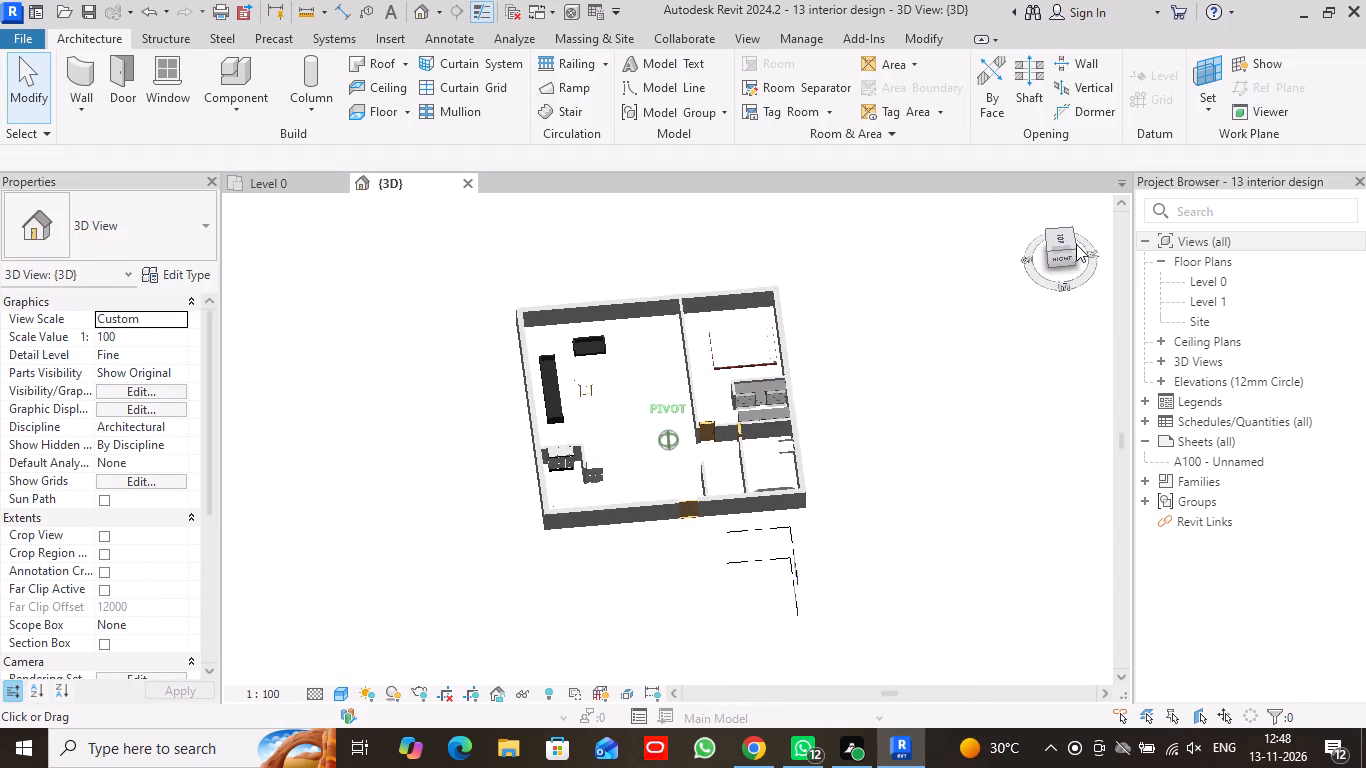
left_click_drag(1076, 244, 314, 237)
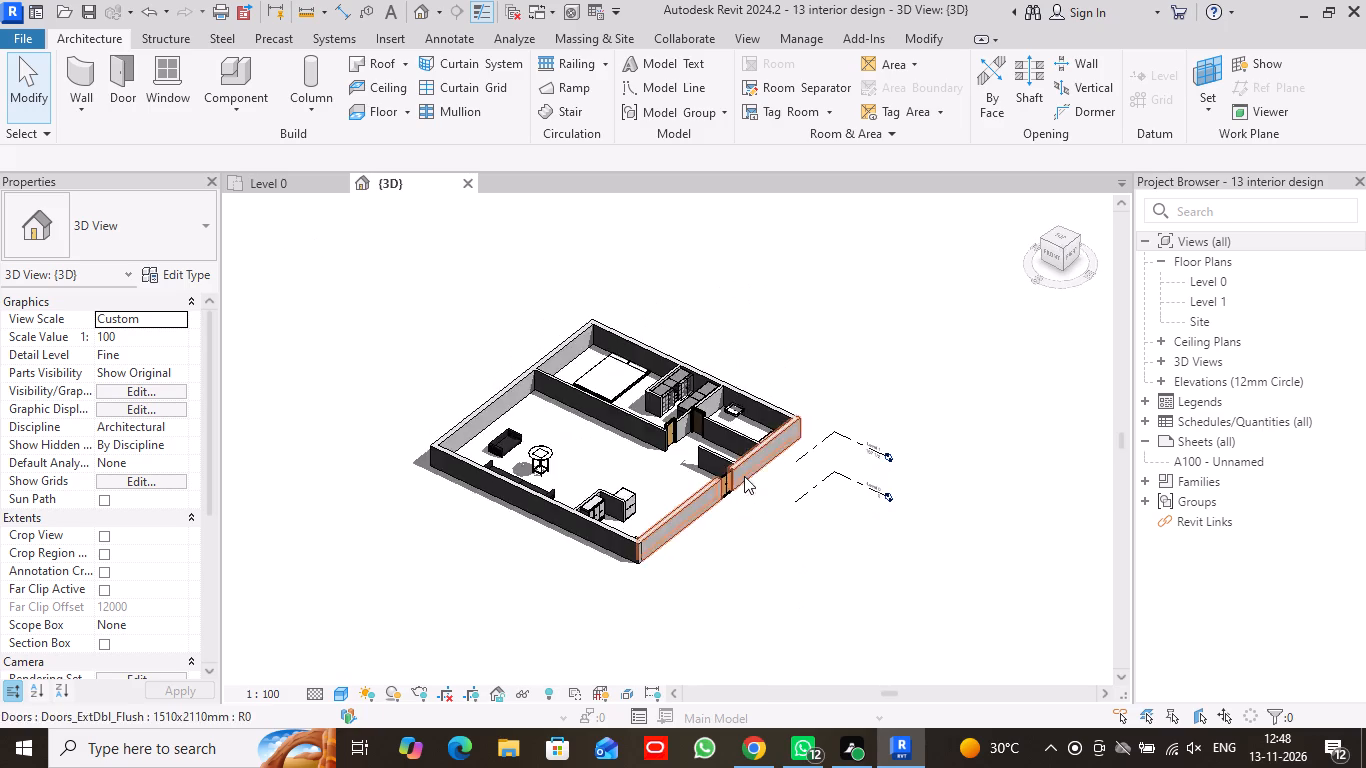
scroll(747, 463, "up", 10)
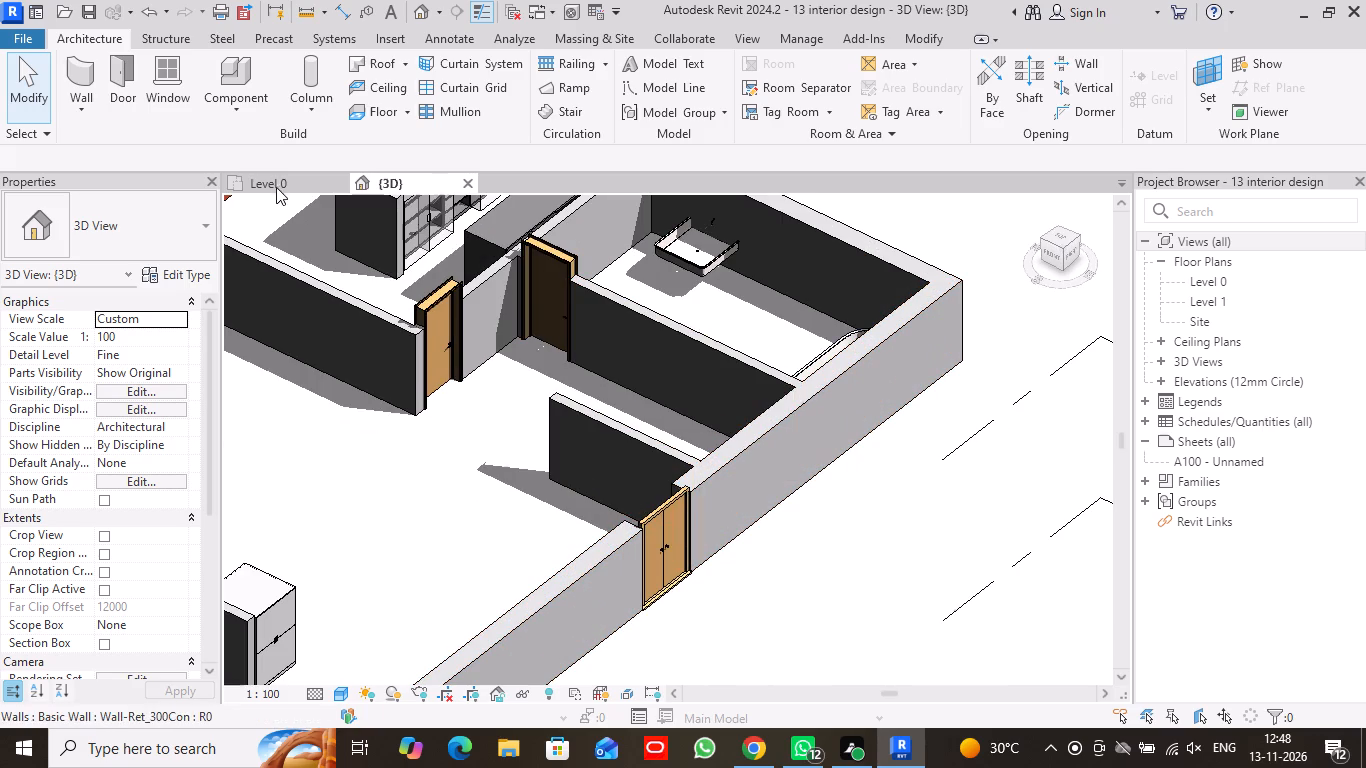
left_click(276, 185)
scroll(728, 459, "down", 1)
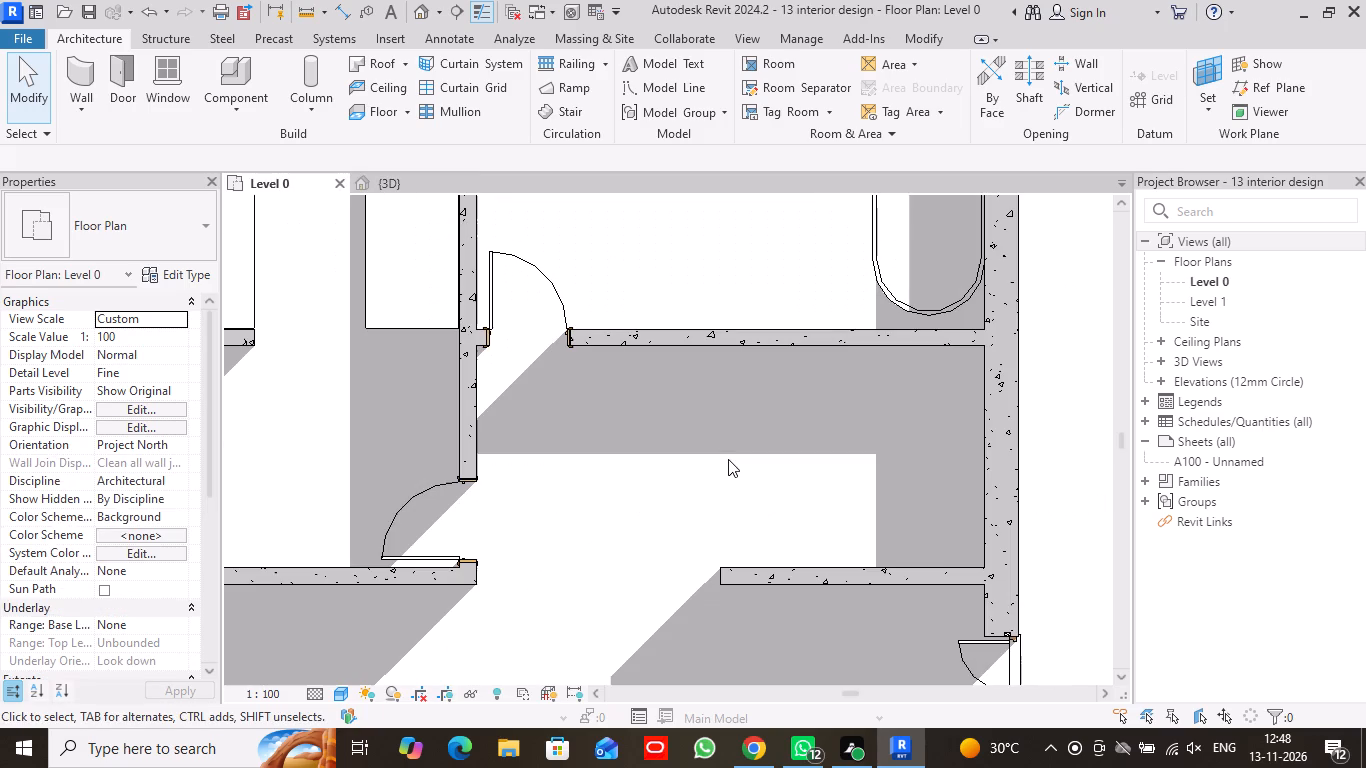
left_click(124, 105)
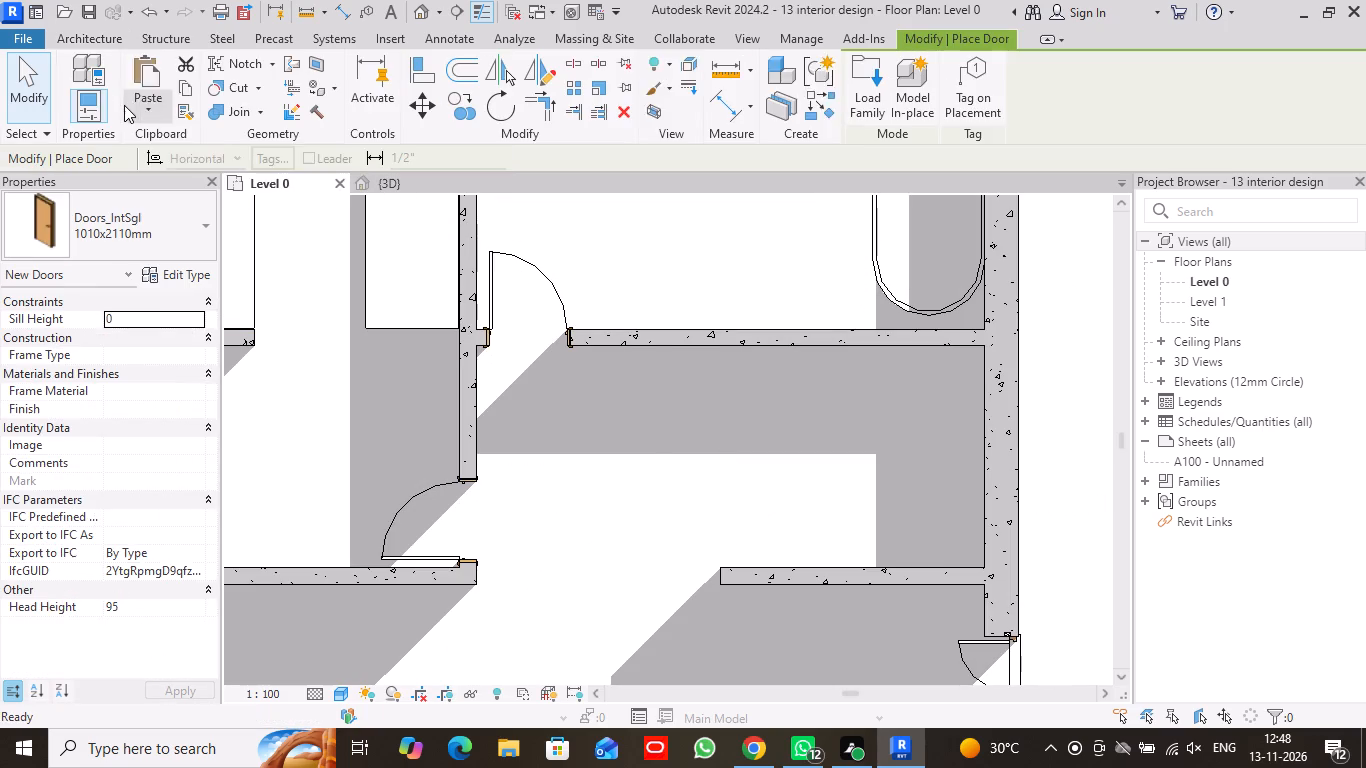
left_click(873, 88)
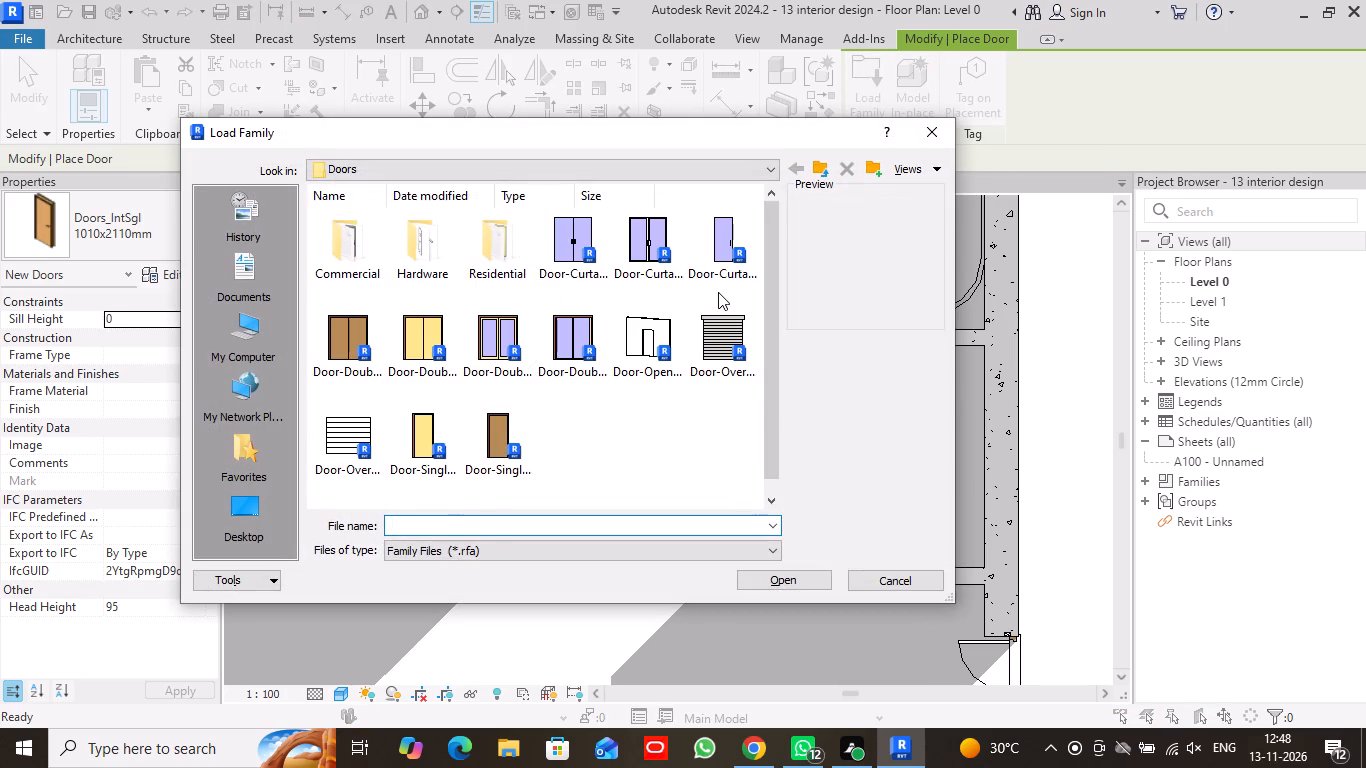
left_click(572, 349)
left_click(780, 579)
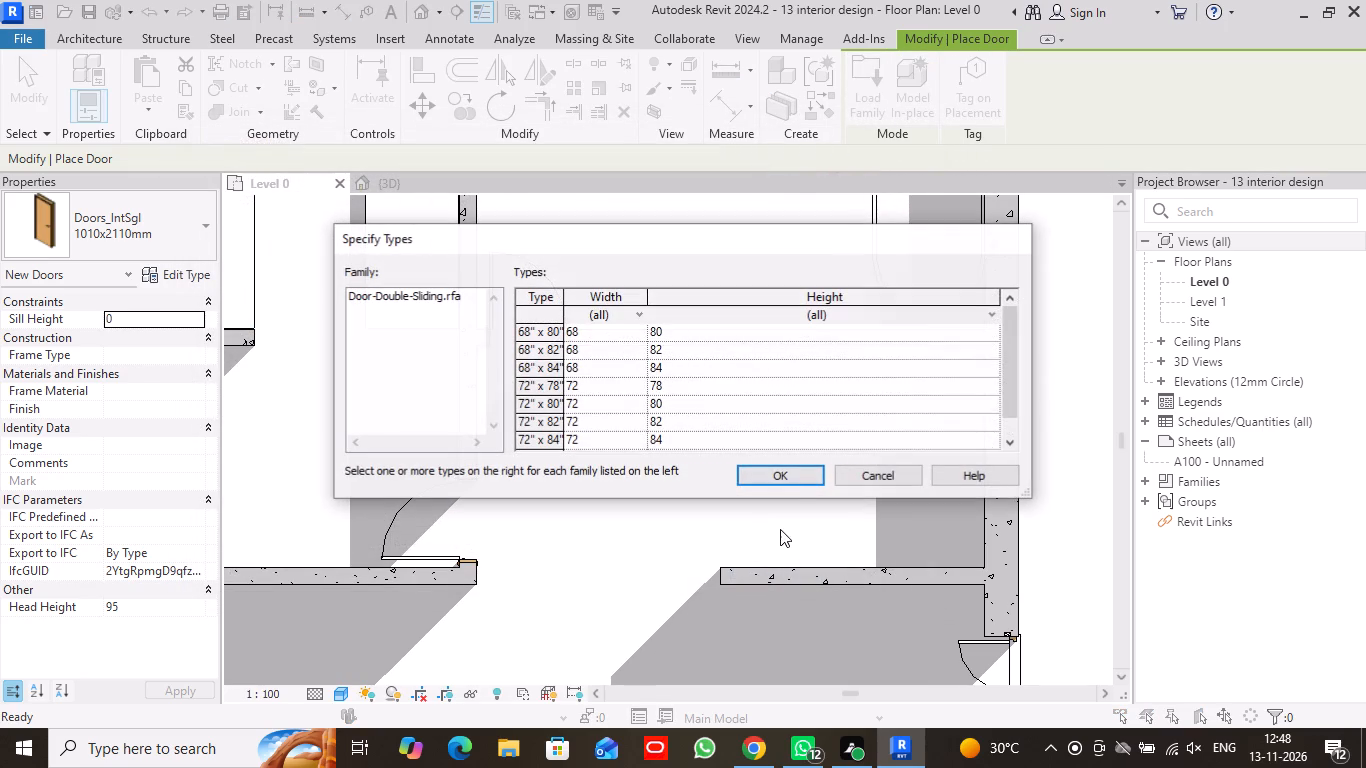
left_click(799, 473)
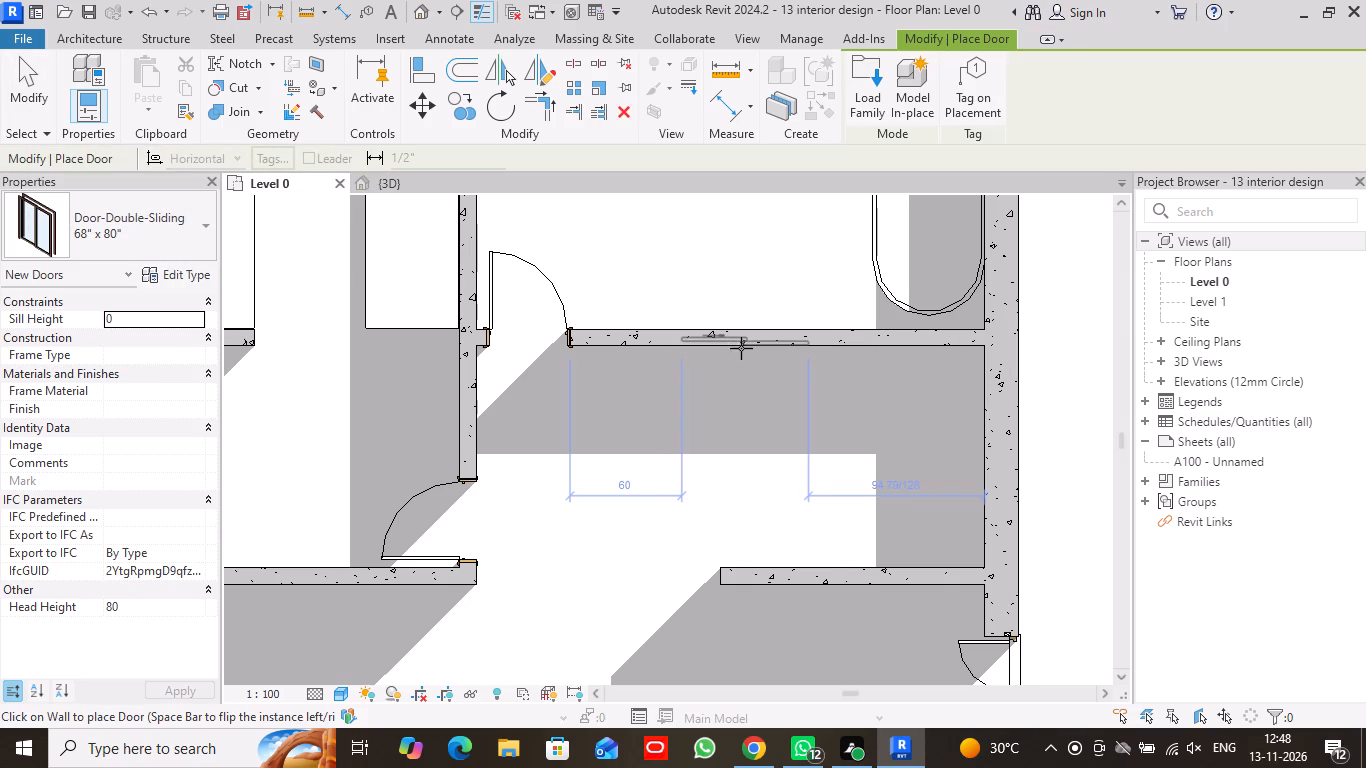
Undo the Door-Double-Sliding family load and the deletions of the small room's curtain wall and concrete partition.
key("ctrl+z")
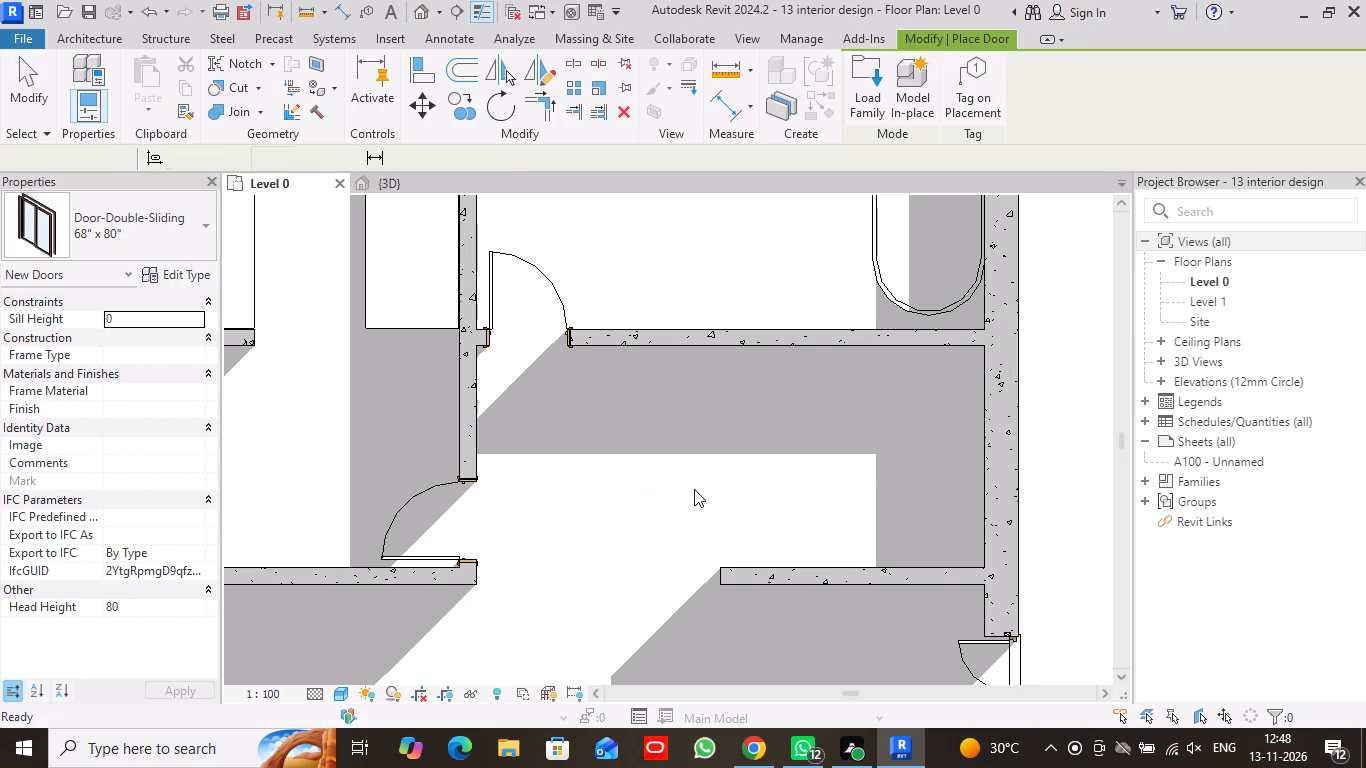
key("ctrl+z")
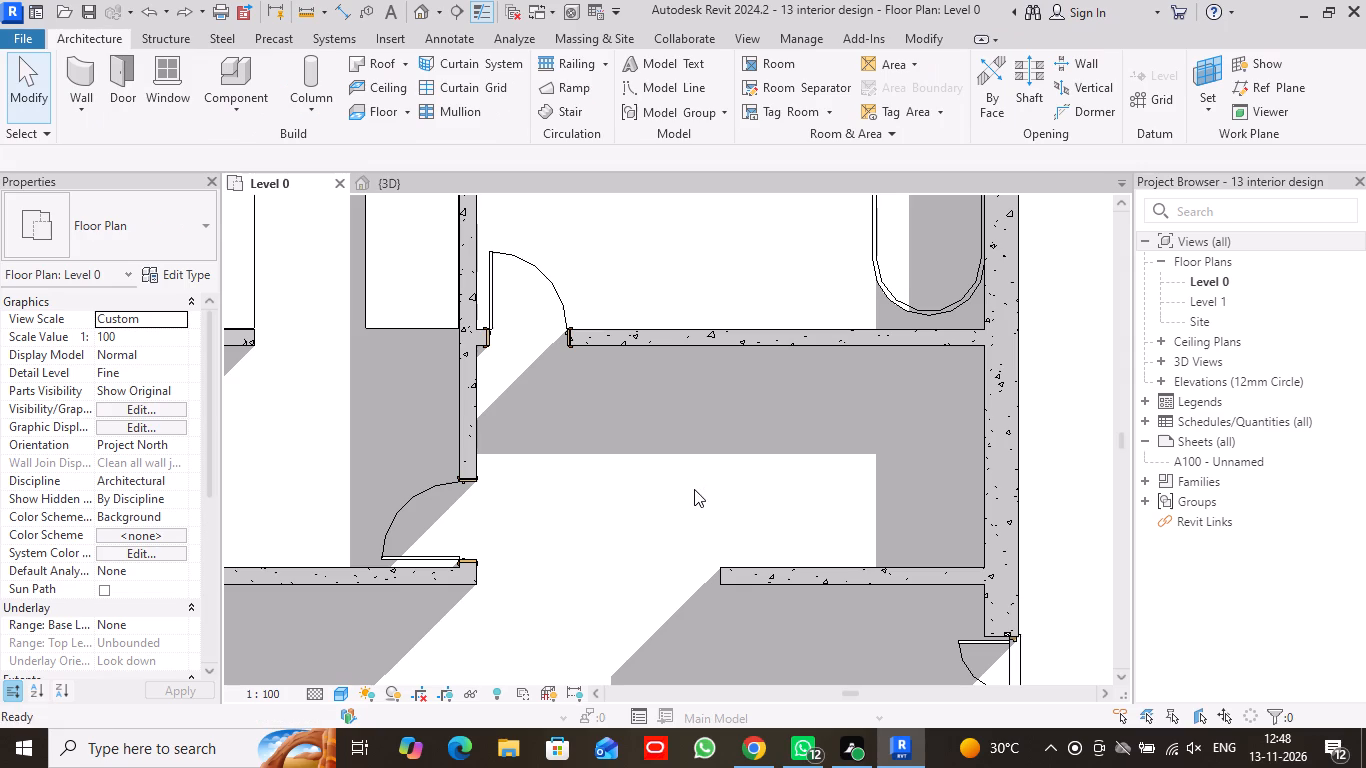
key("ctrl+z")
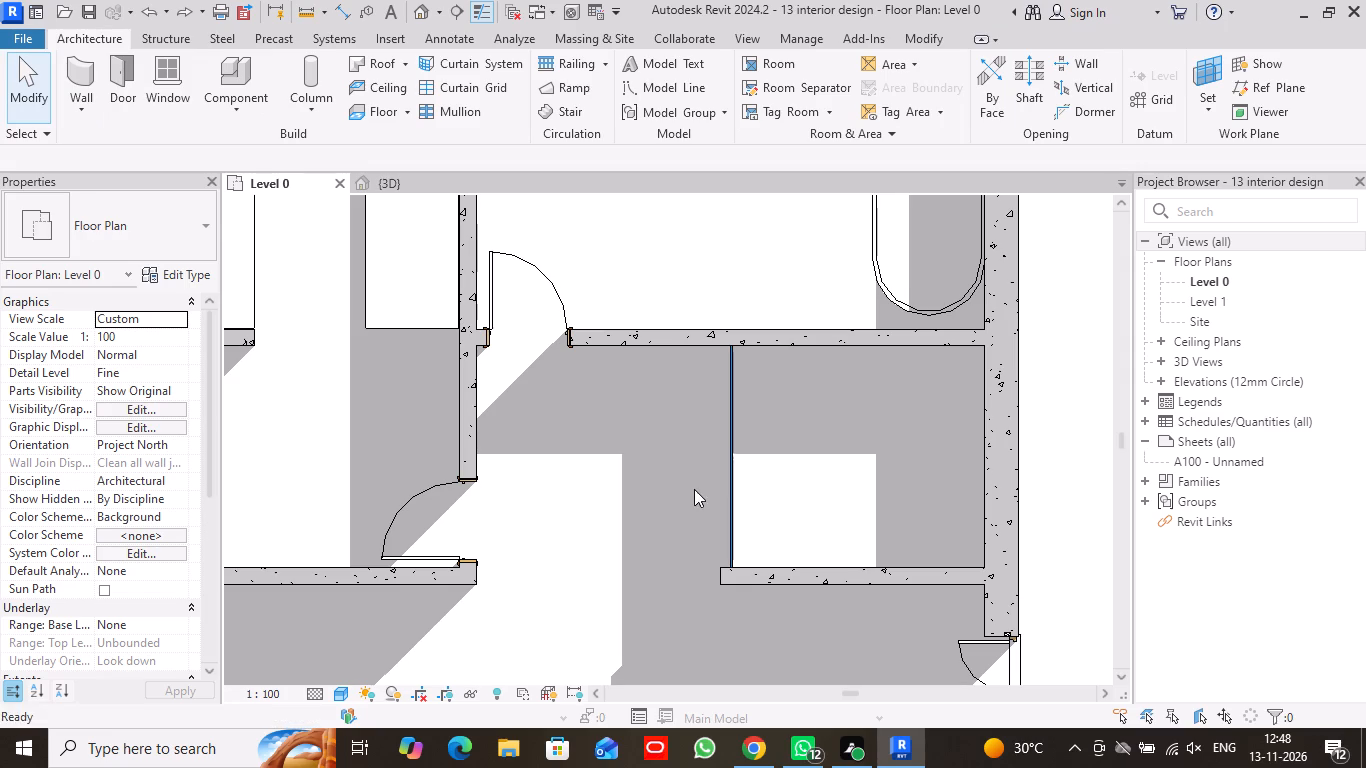
key("ctrl+z")
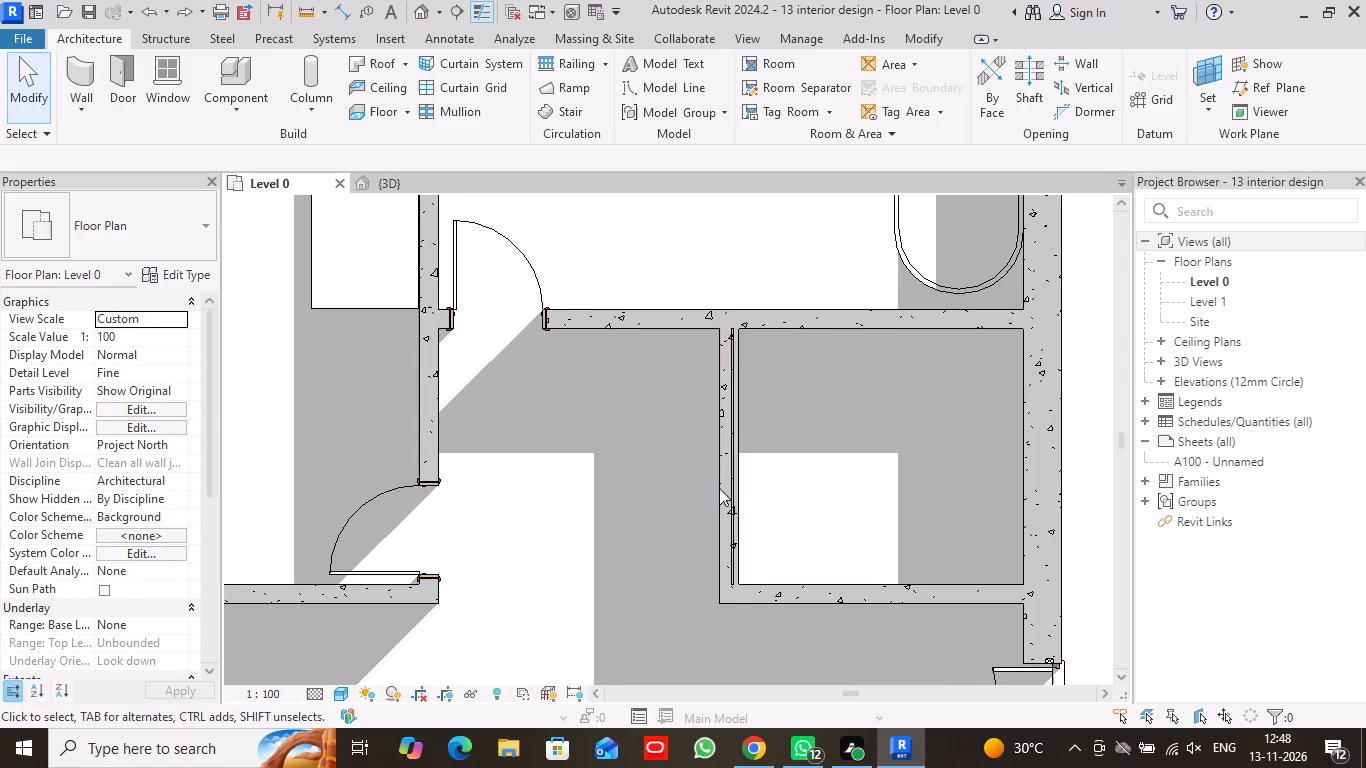
Delete the Curtain_Wall-Empty wall overlapping the small room's concrete partition on Level 0.
right_click(730, 481)
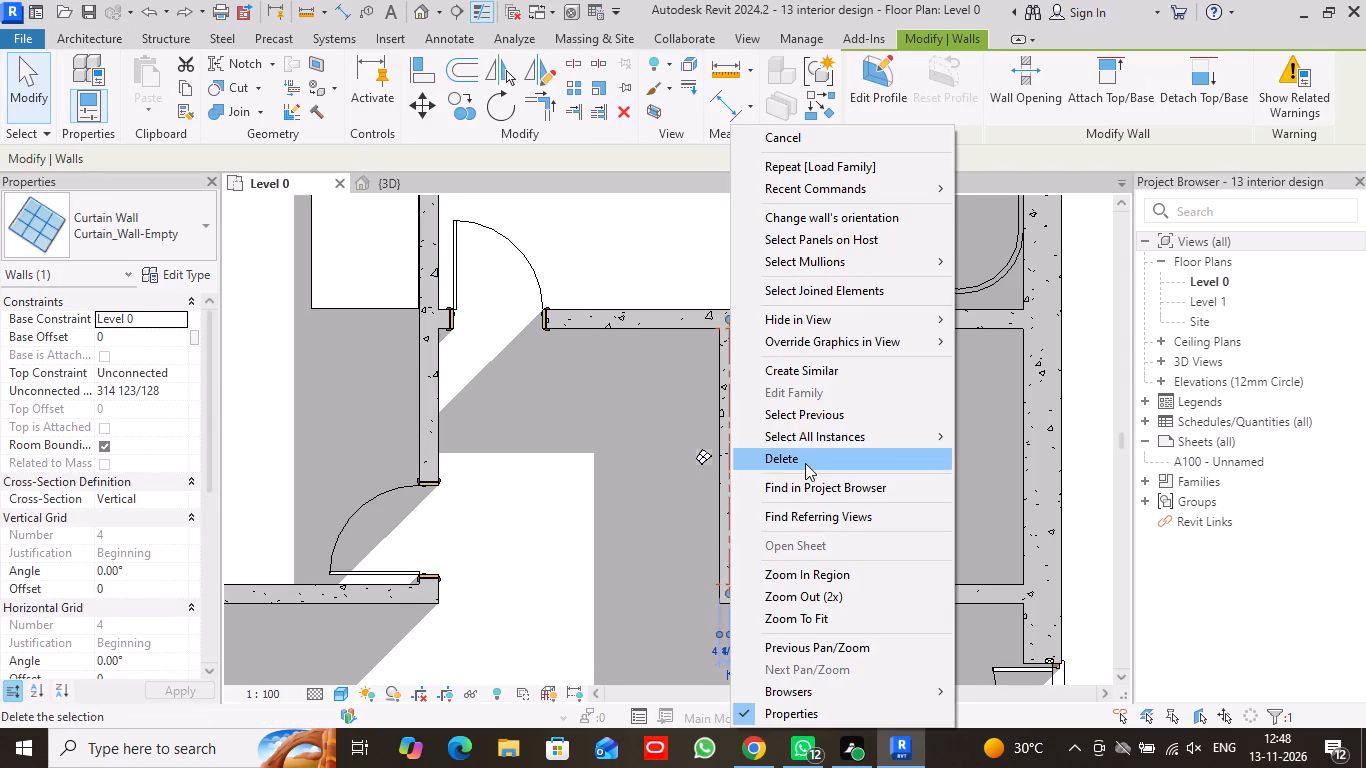
left_click(806, 462)
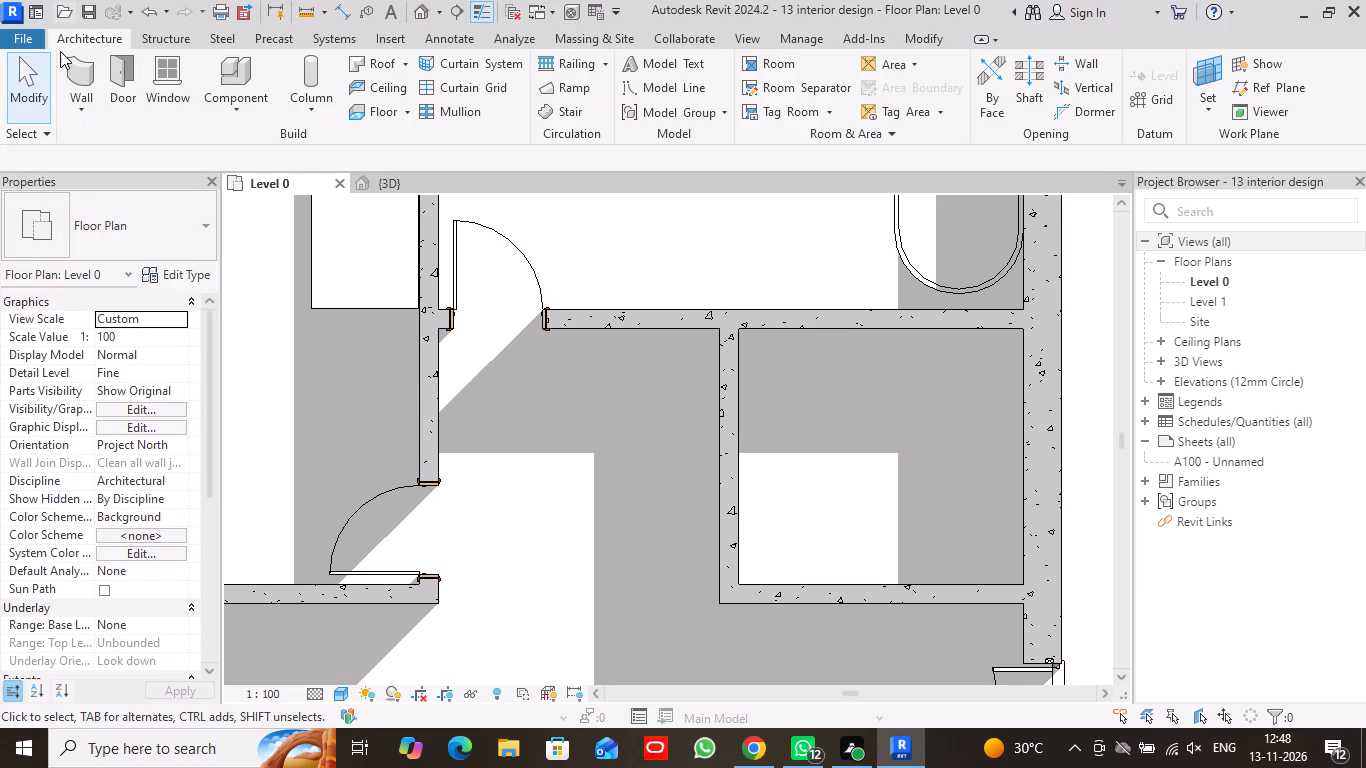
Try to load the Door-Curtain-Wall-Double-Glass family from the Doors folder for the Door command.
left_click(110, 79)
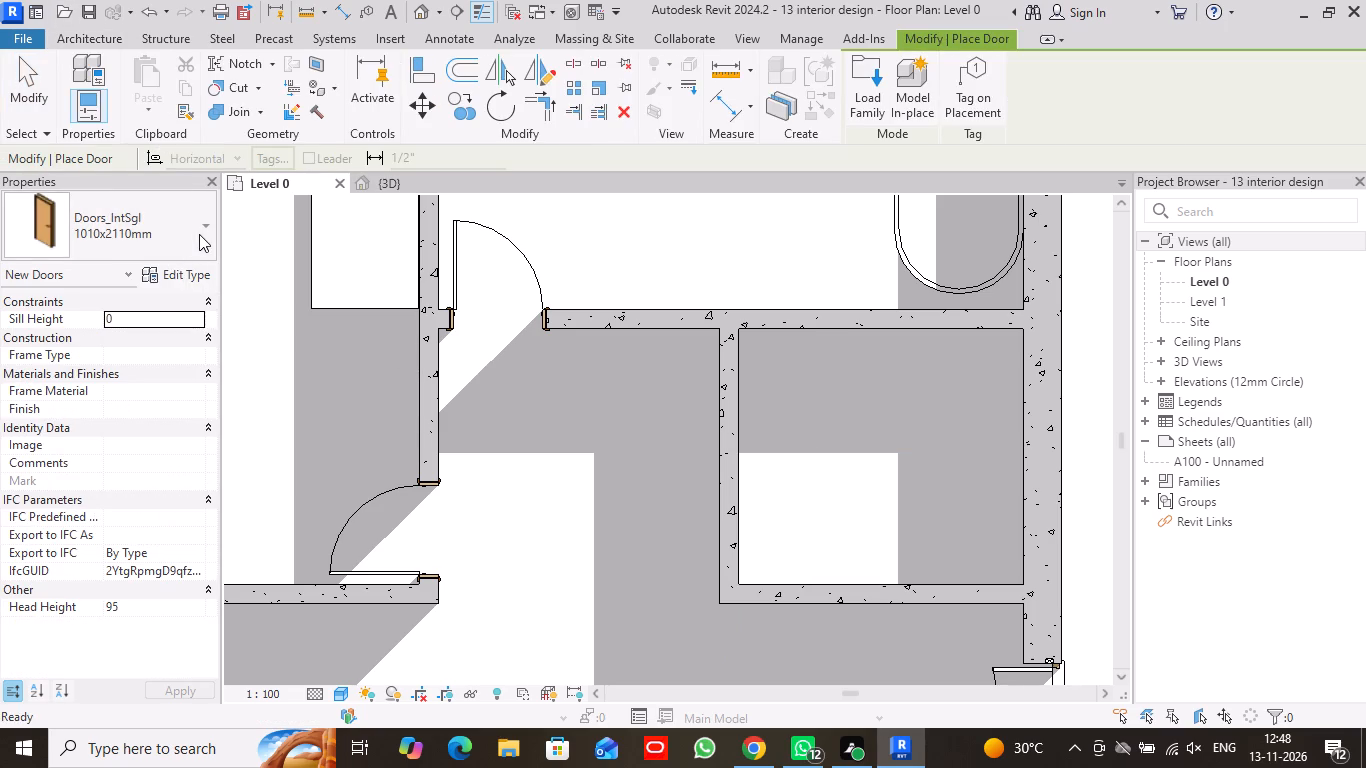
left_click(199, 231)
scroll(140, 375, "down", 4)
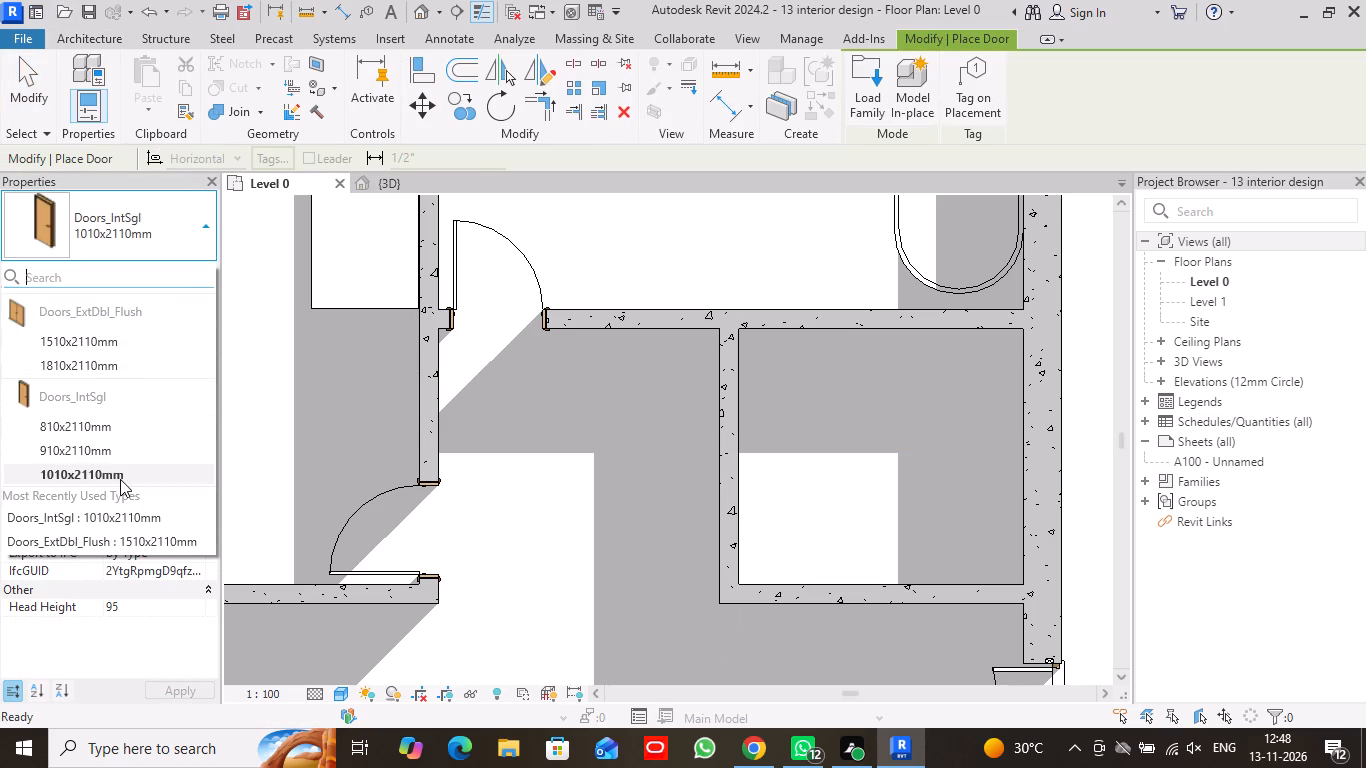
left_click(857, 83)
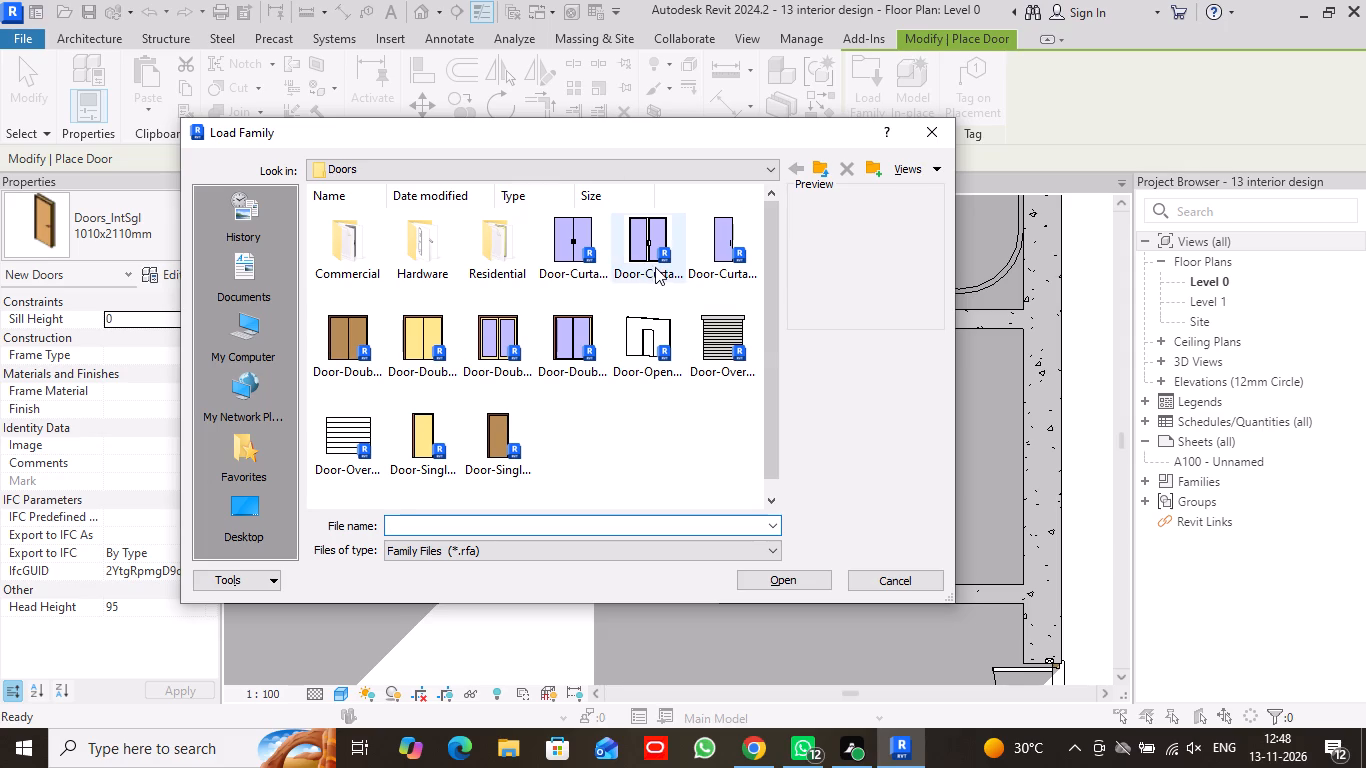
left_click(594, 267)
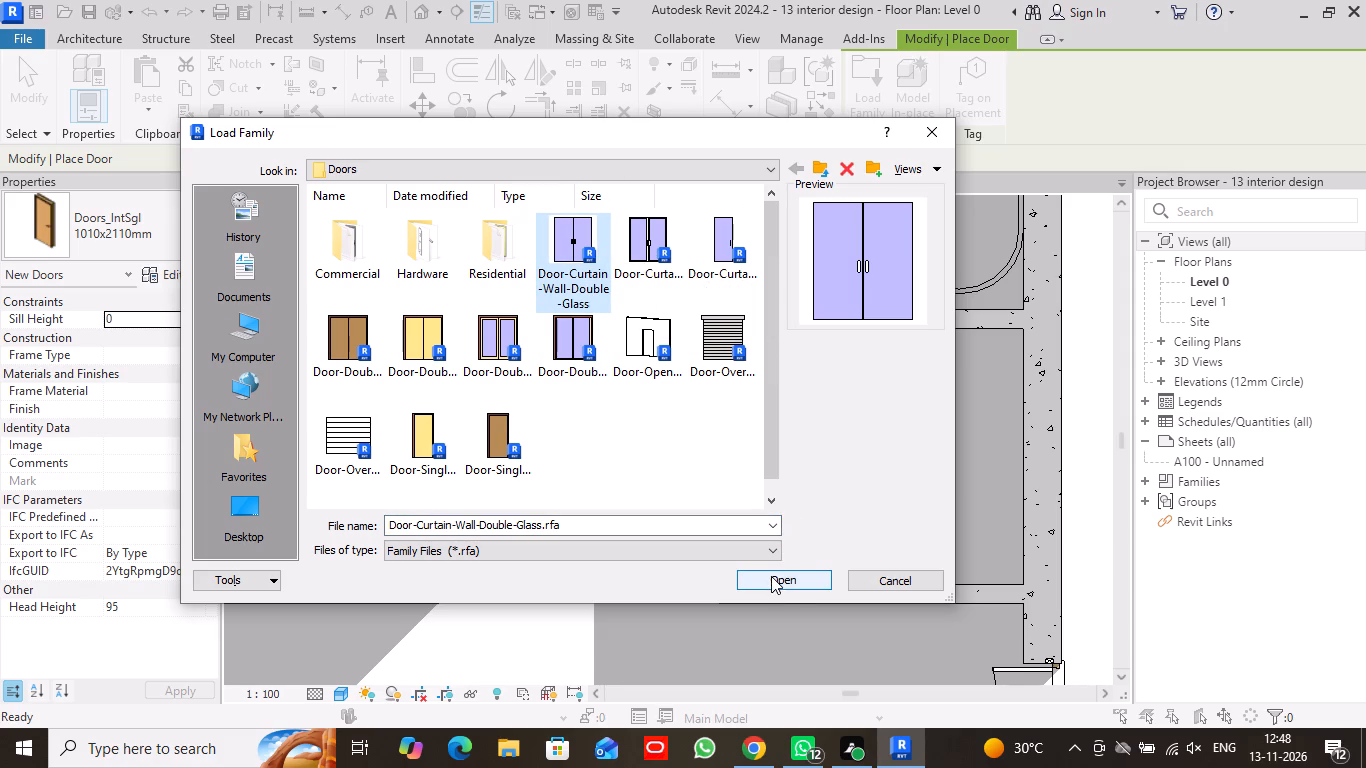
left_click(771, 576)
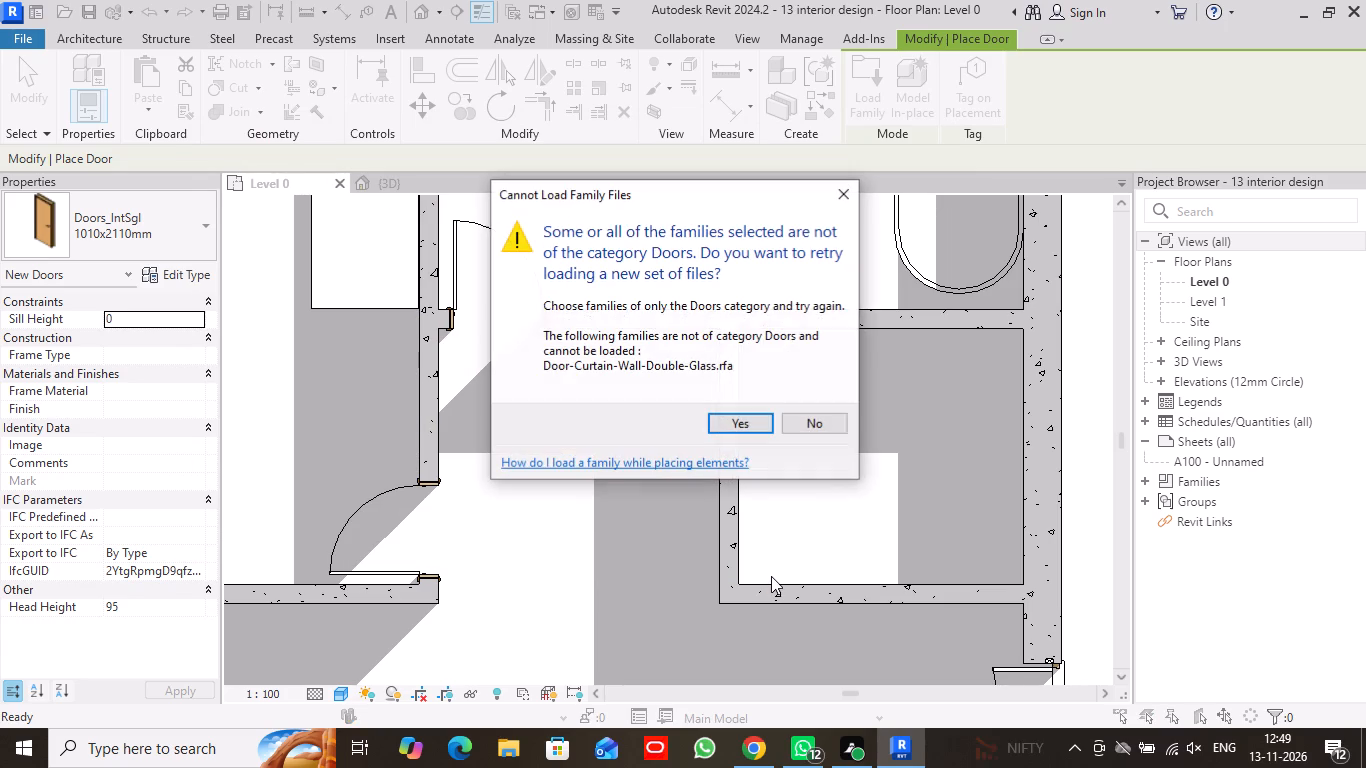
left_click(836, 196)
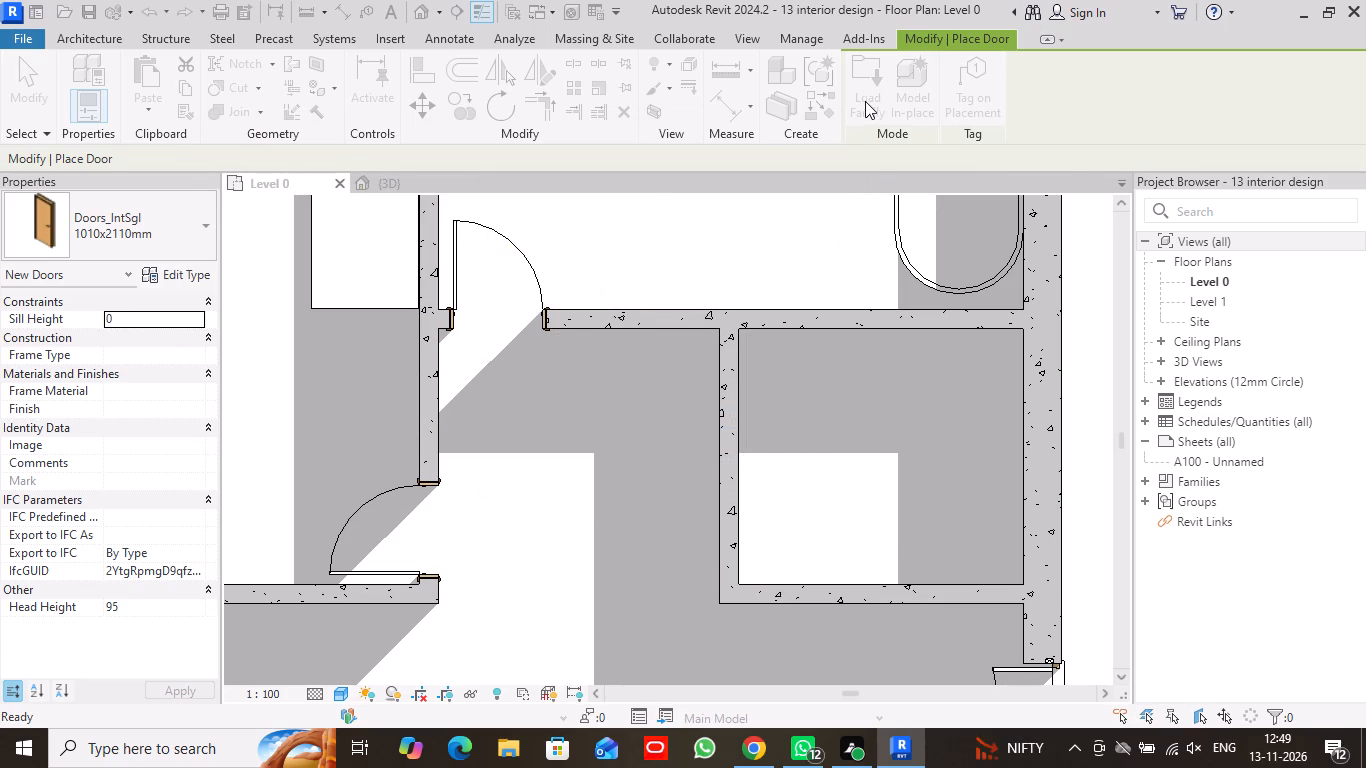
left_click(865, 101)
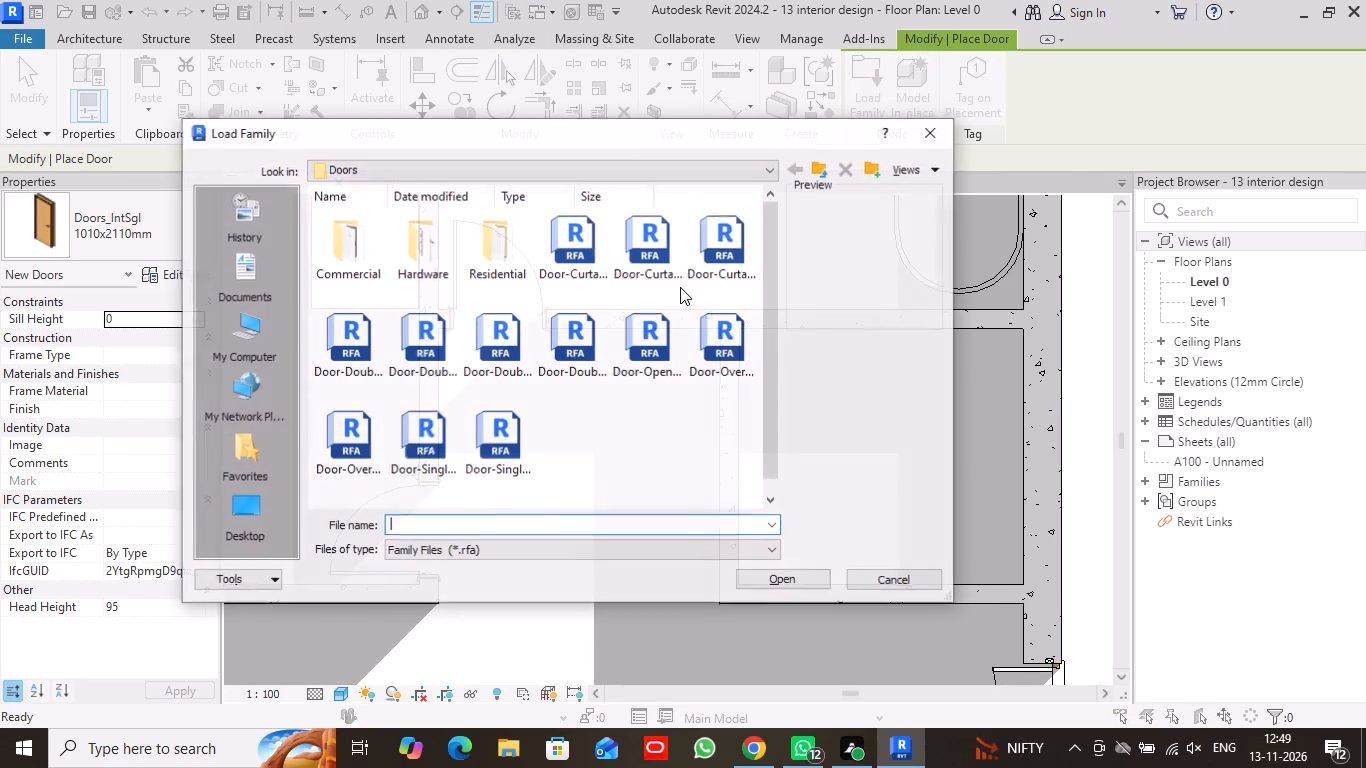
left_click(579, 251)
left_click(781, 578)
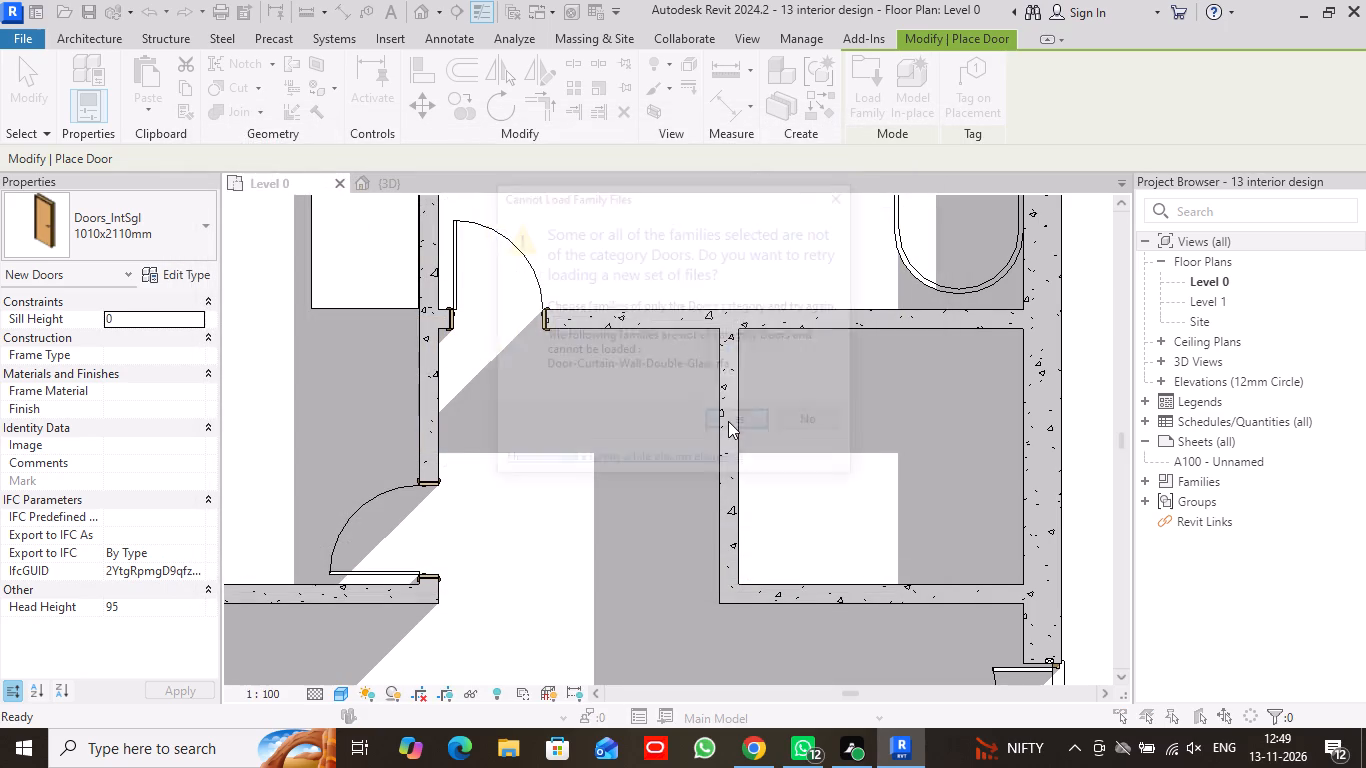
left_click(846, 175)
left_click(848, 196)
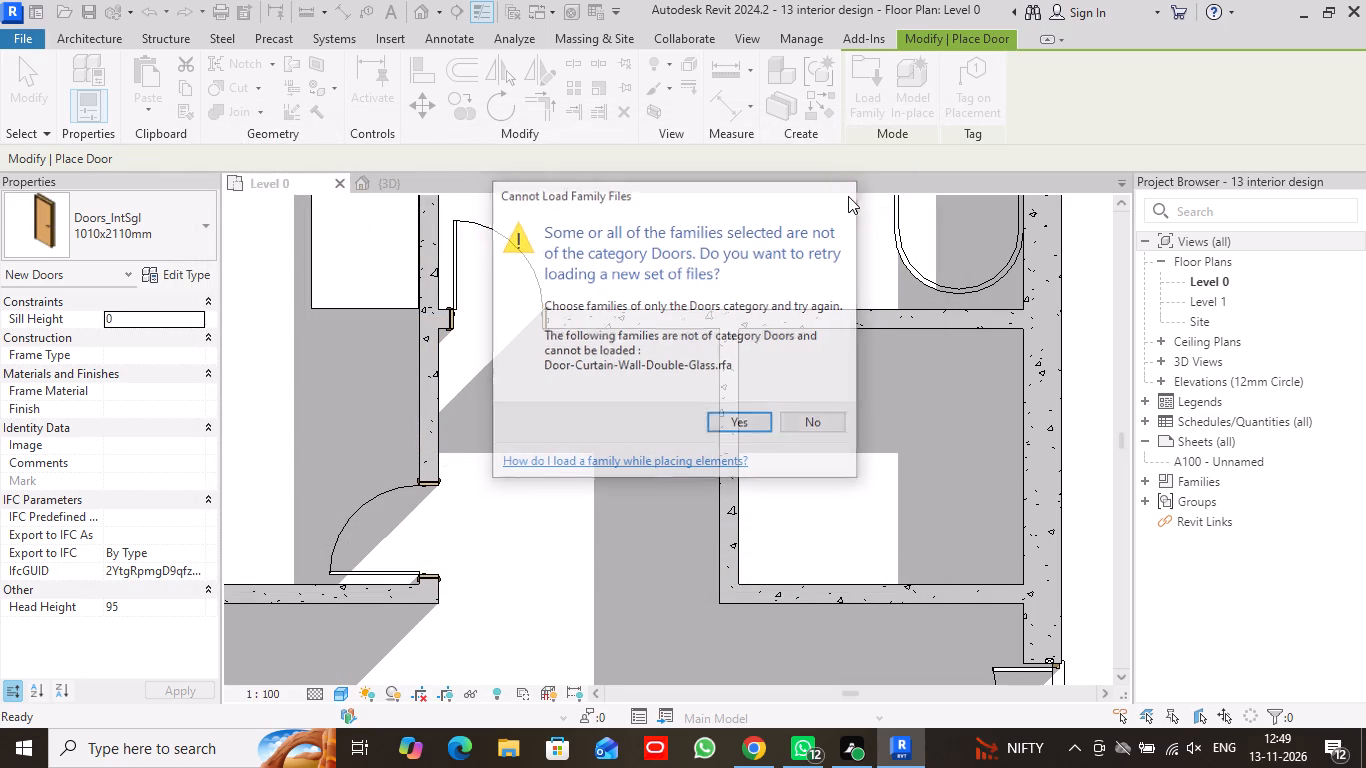
Load the Door-Double-Glass family from the Doors folder in size 68" x 80", checking the Residential folder first.
left_click(865, 98)
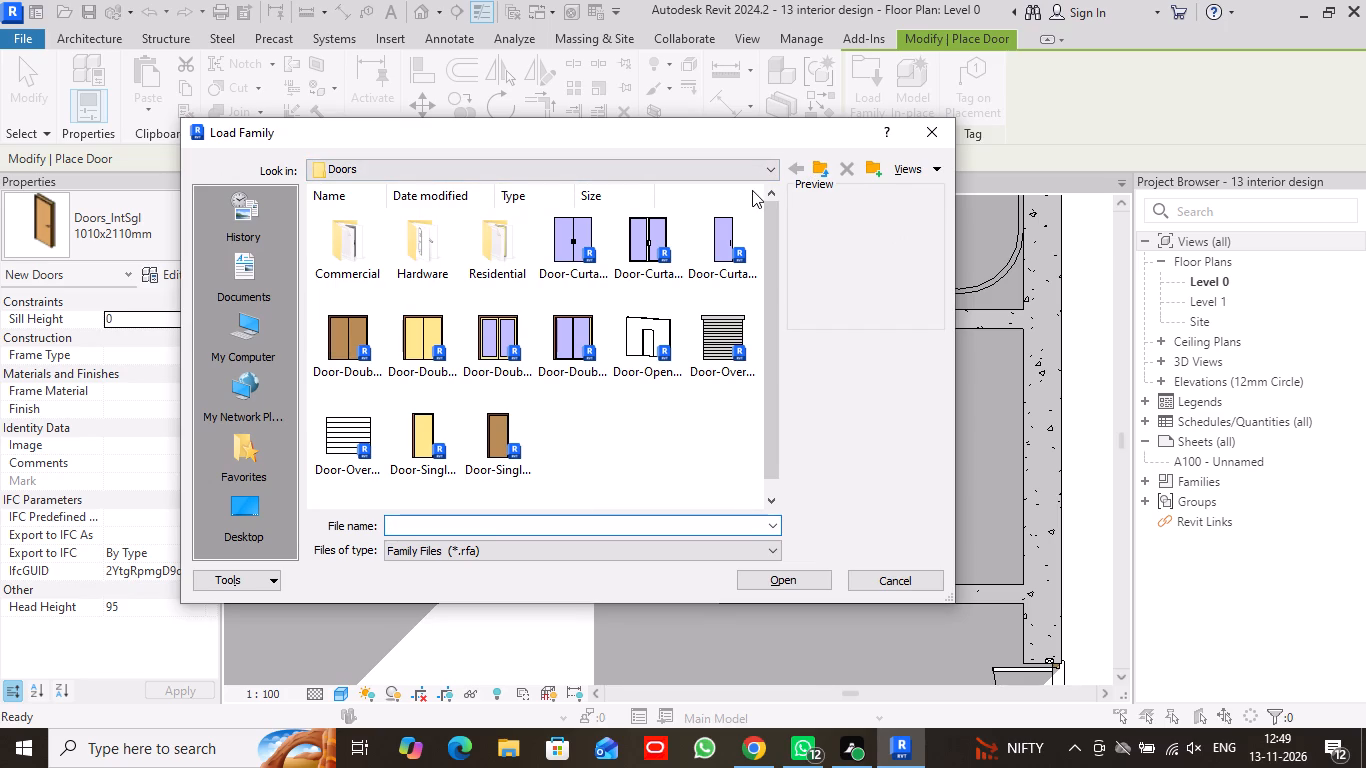
double_click(511, 259)
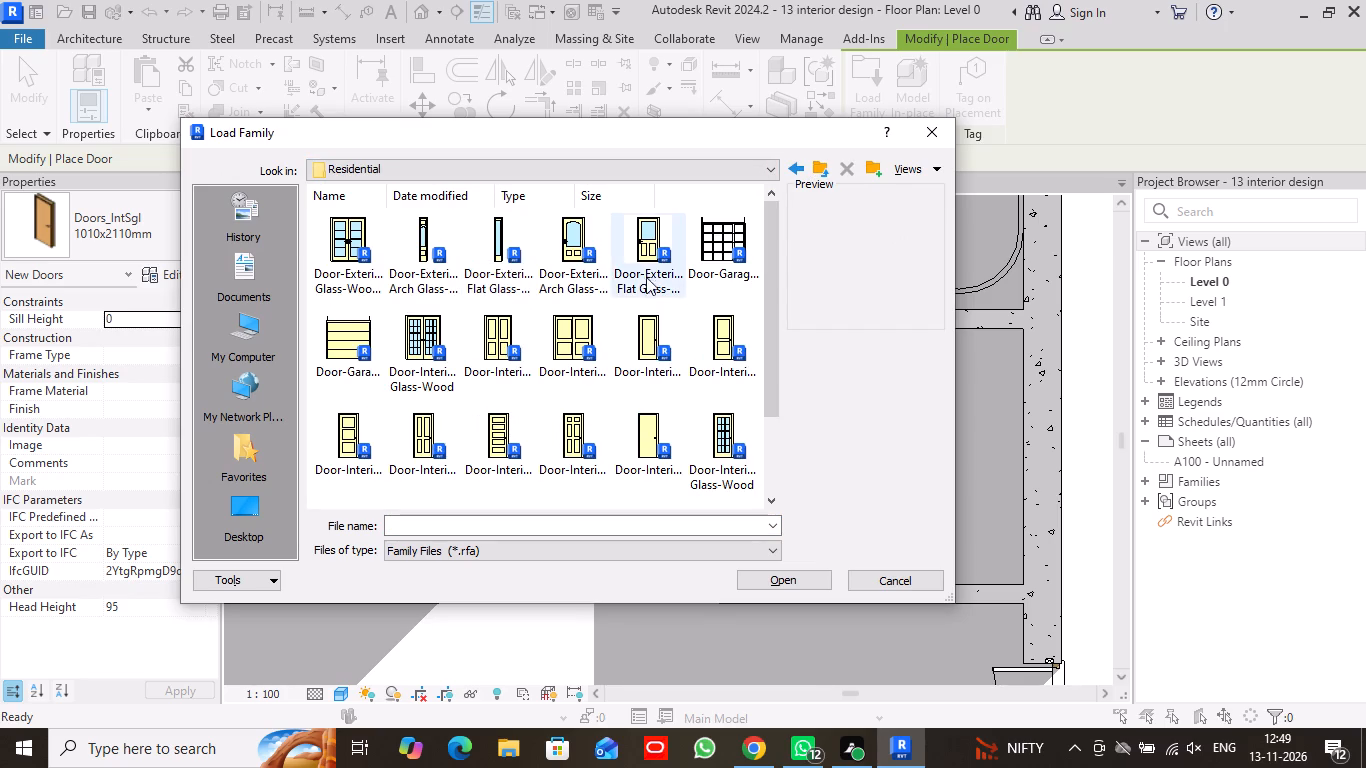
scroll(673, 337, "down", 4)
left_click(821, 166)
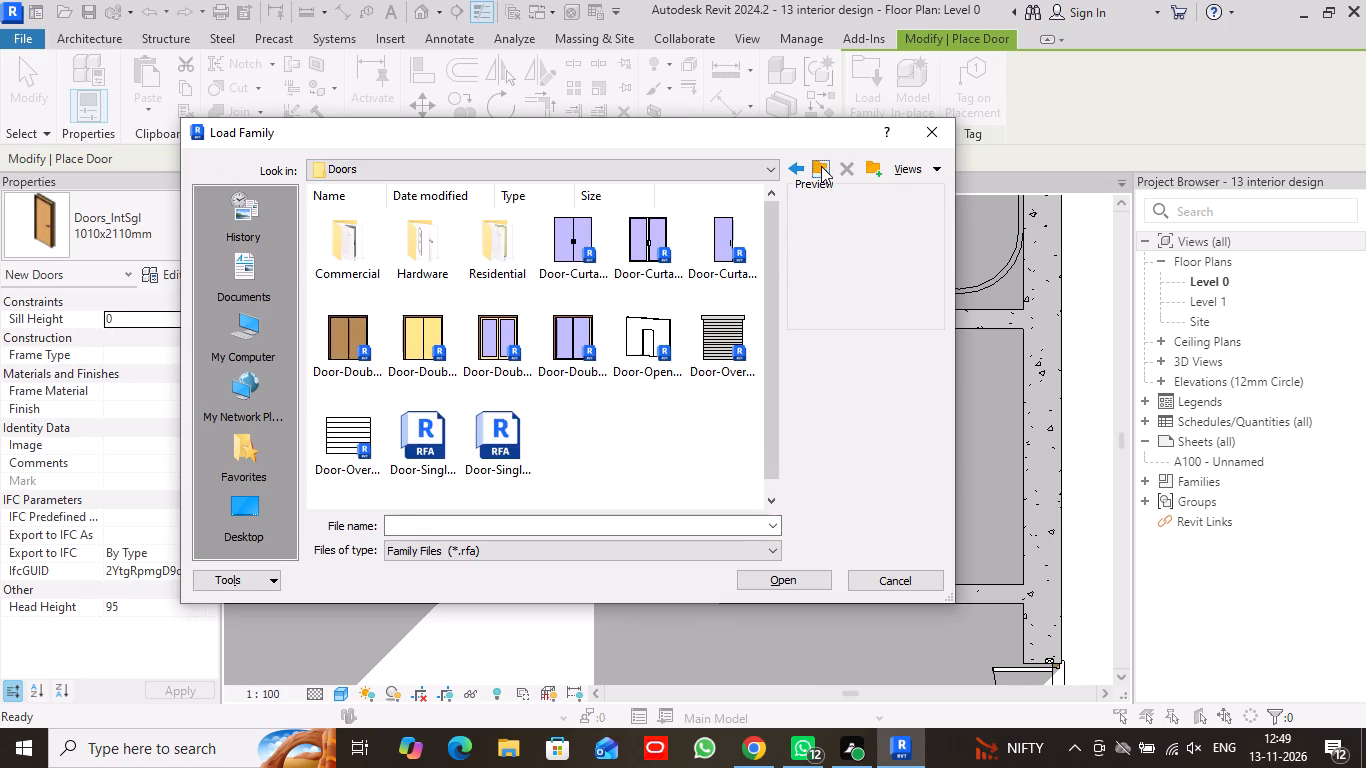
left_click(507, 342)
left_click(780, 584)
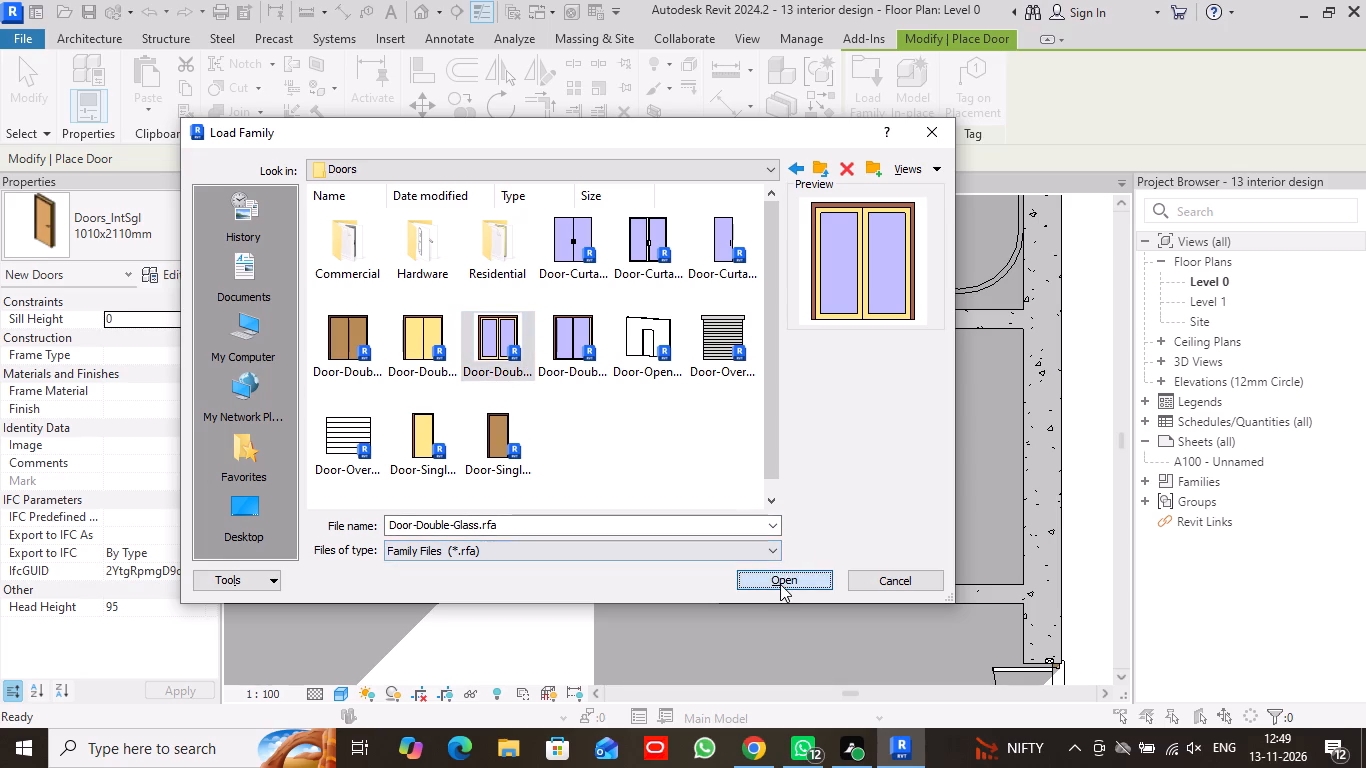
left_click(789, 475)
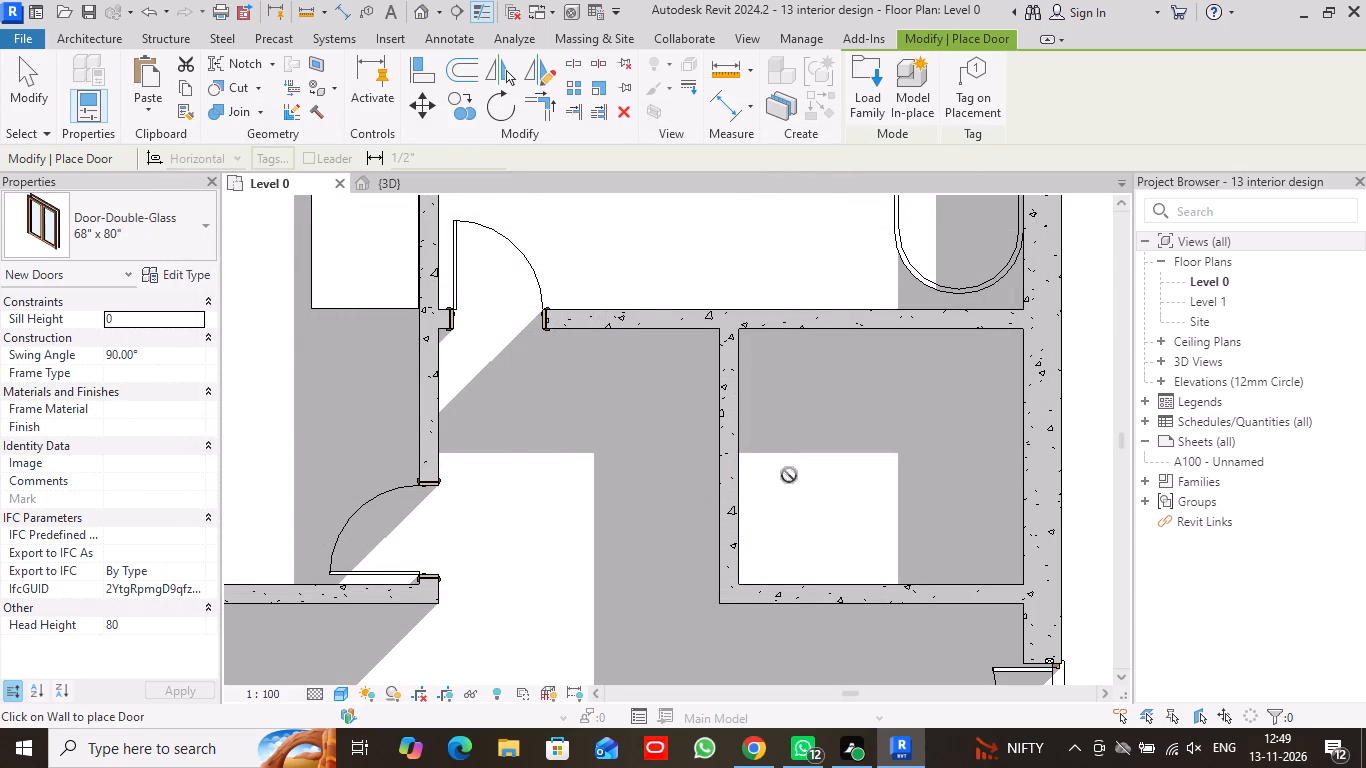
Place the 68" x 80" double glass door in the small room's hallway partition, about 18" from the bathroom wall, and check it in 3D.
left_click(730, 443)
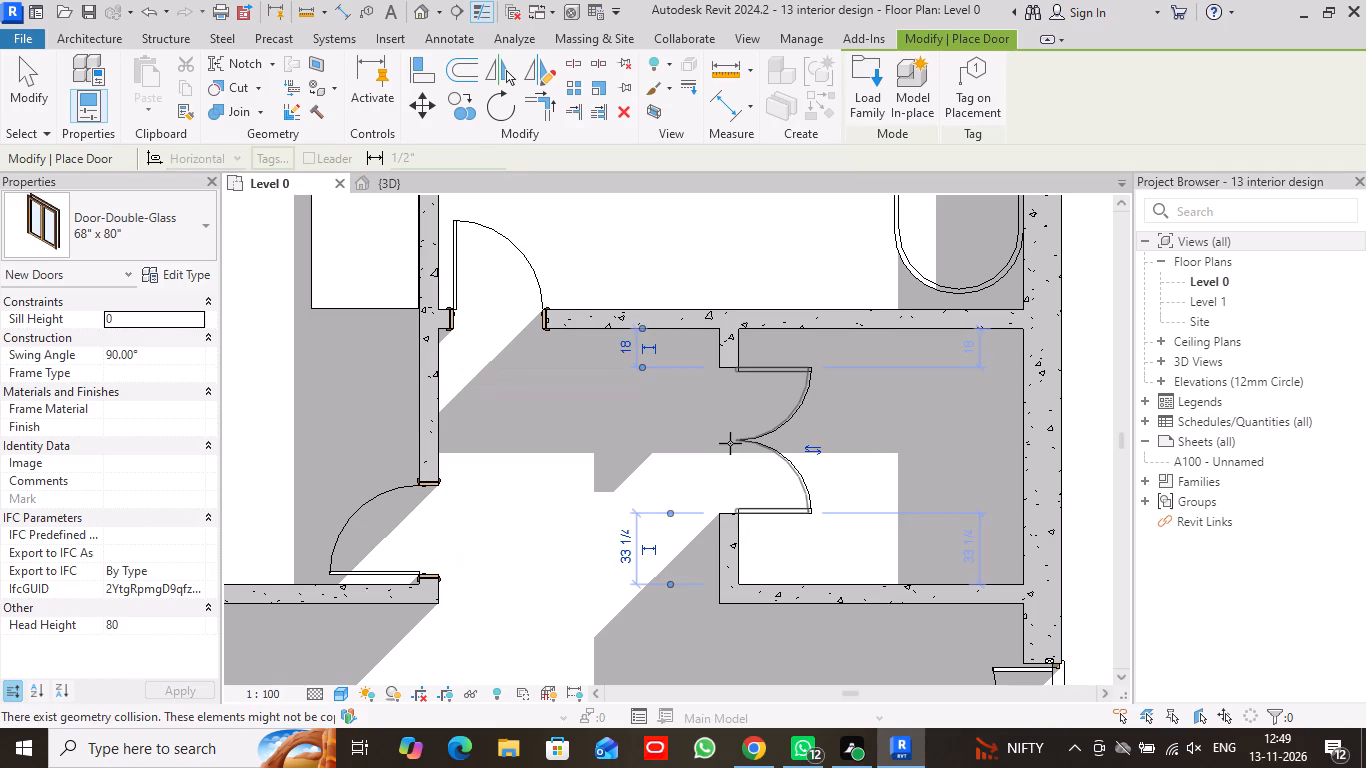
left_click(27, 76)
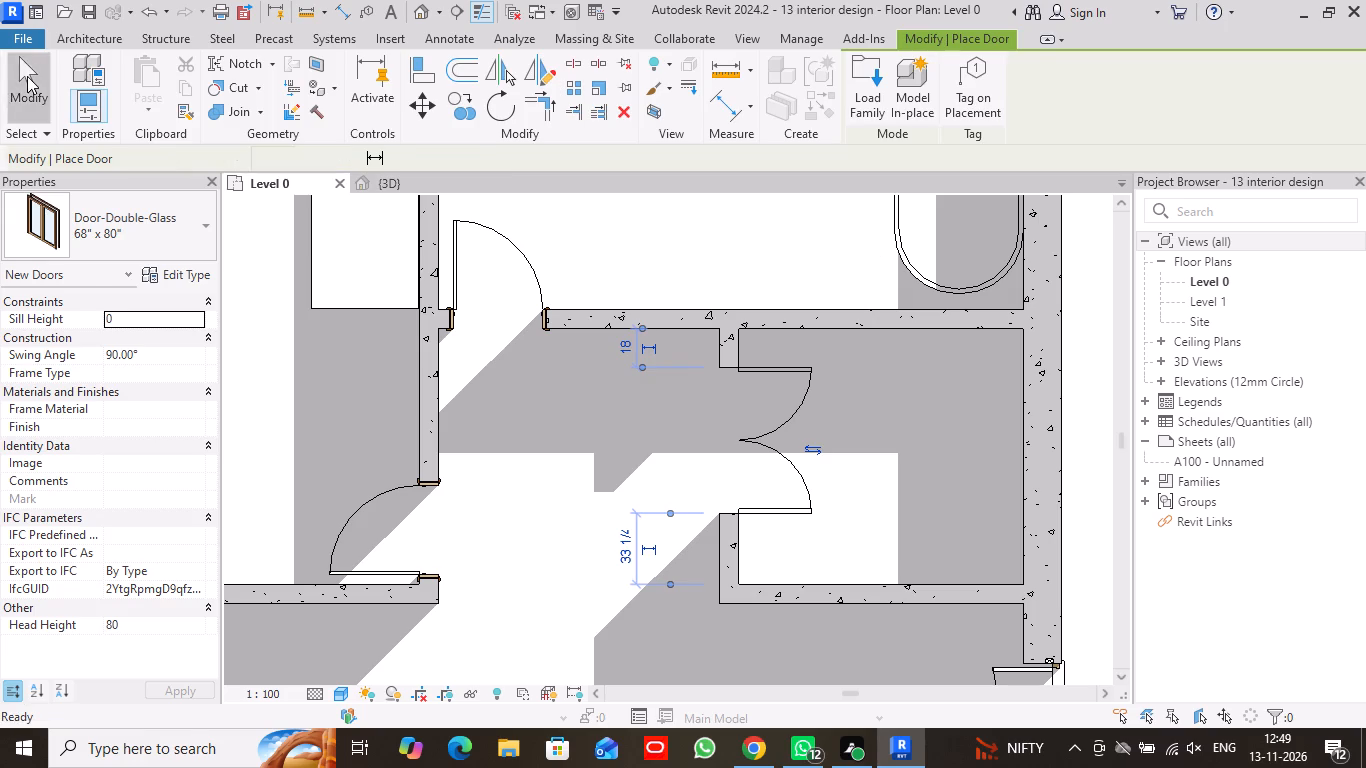
left_click(394, 179)
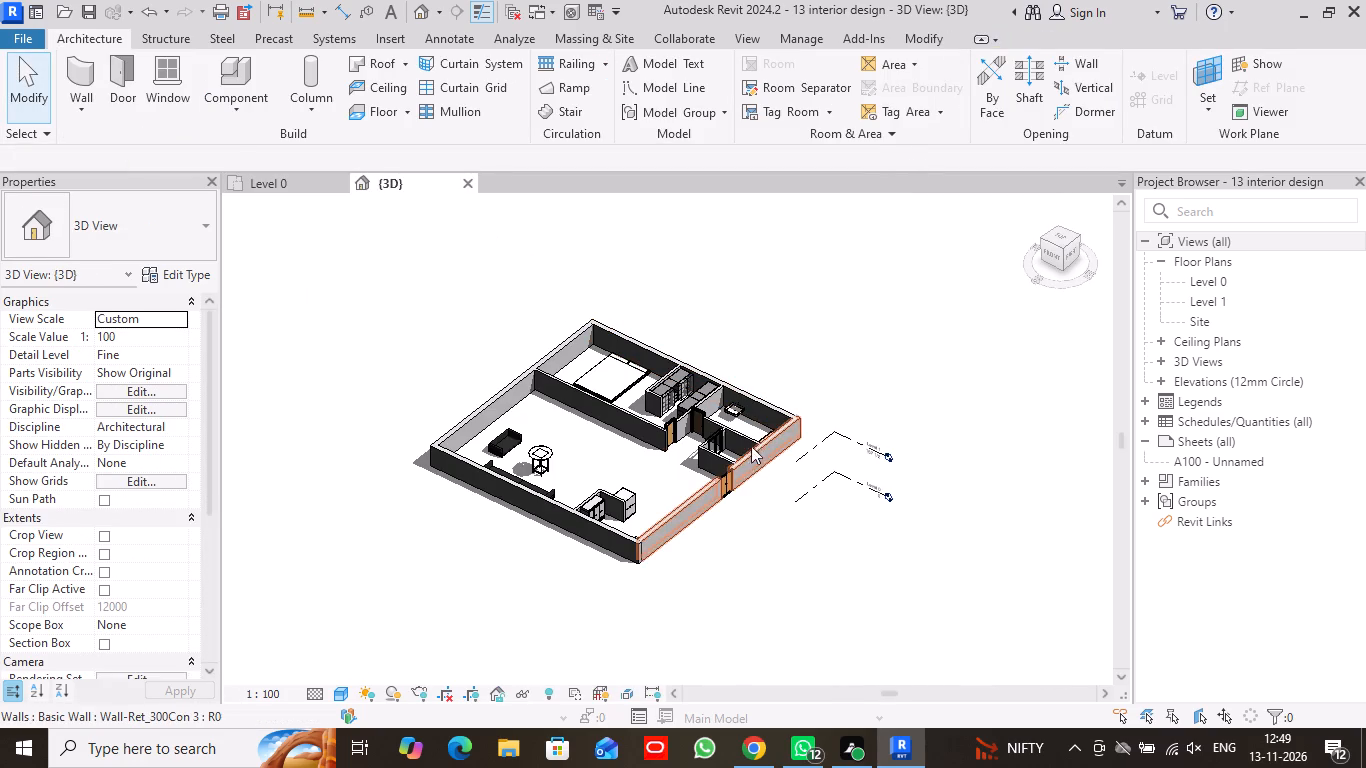
scroll(749, 440, "up", 10)
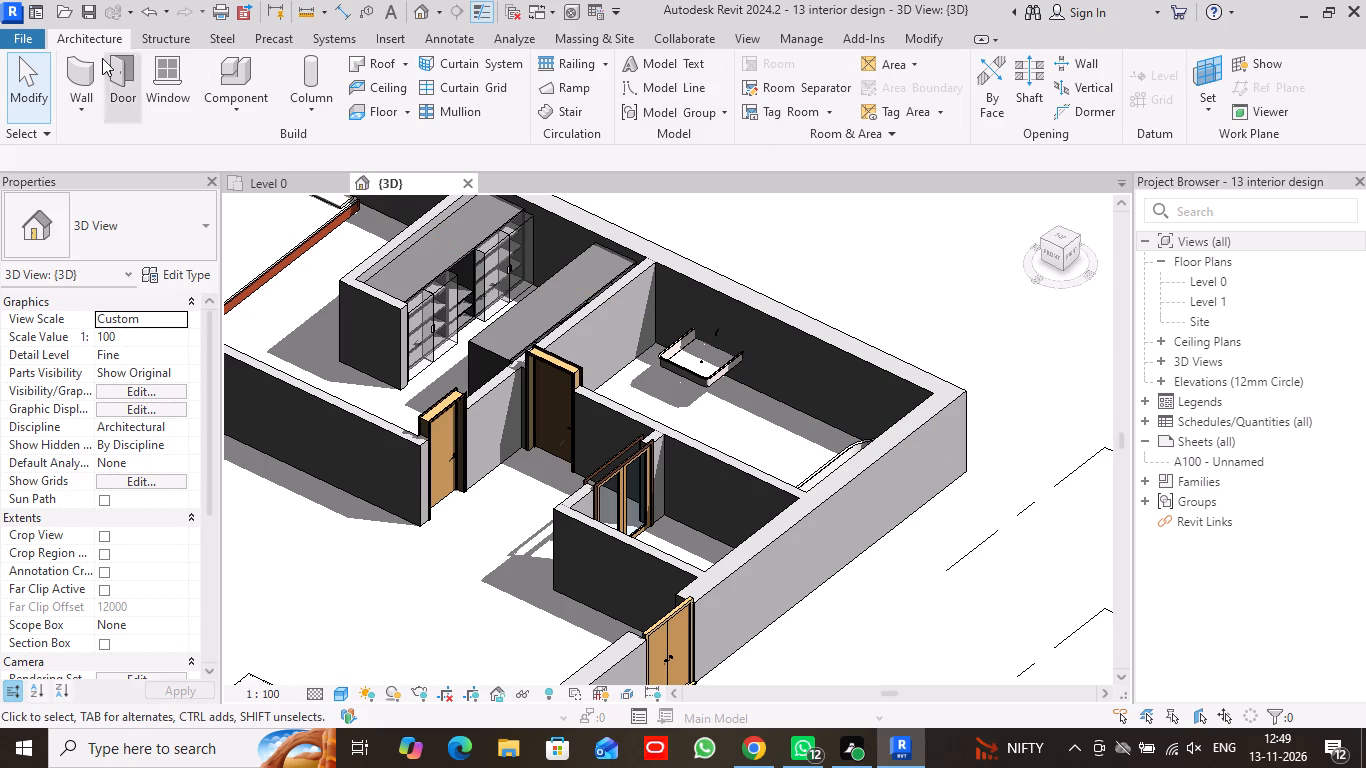
Start loading a family for component placement and browse Plumbing's Architectural folders, including Bathtubs, Urinals and Equipment, for a suitable fixture.
left_click(243, 105)
left_click(262, 133)
left_click(877, 98)
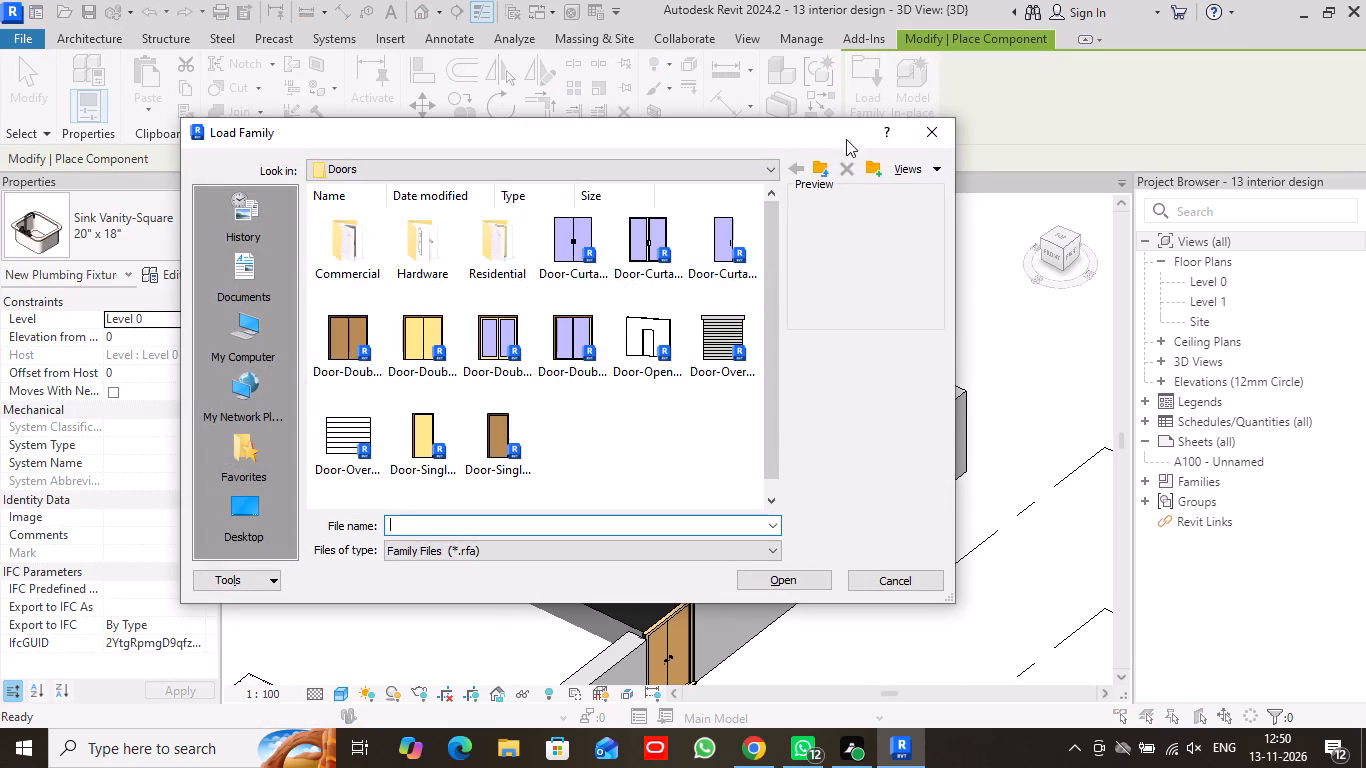
left_click(828, 164)
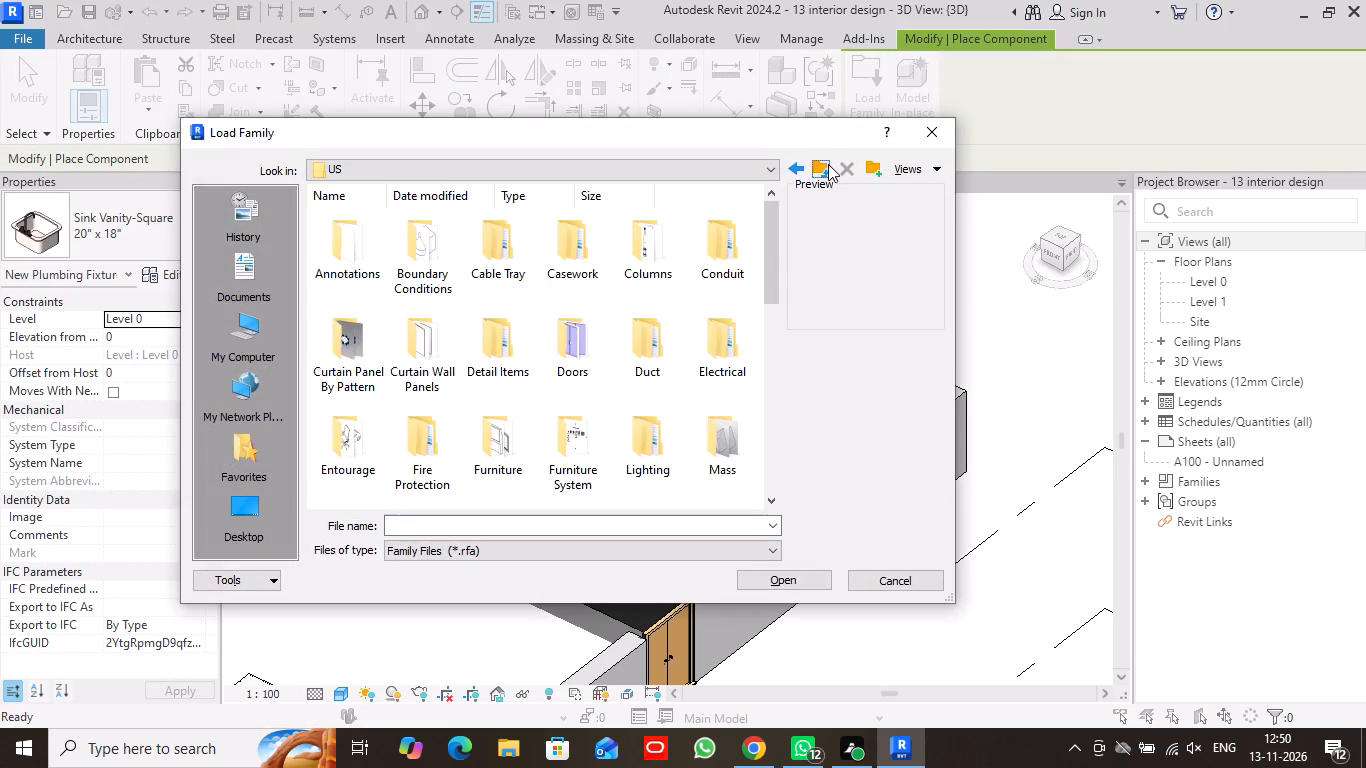
scroll(692, 416, "down", 4)
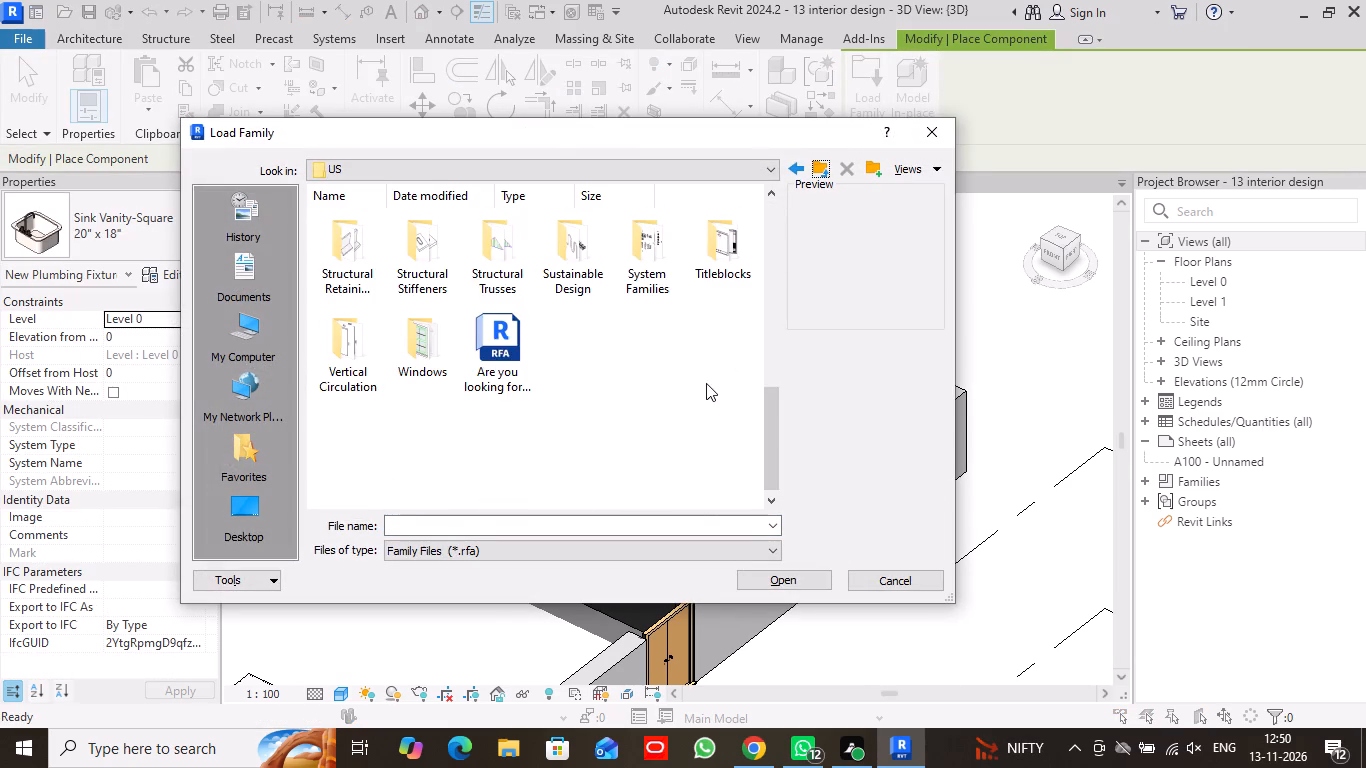
scroll(726, 323, "up", 2)
double_click(712, 274)
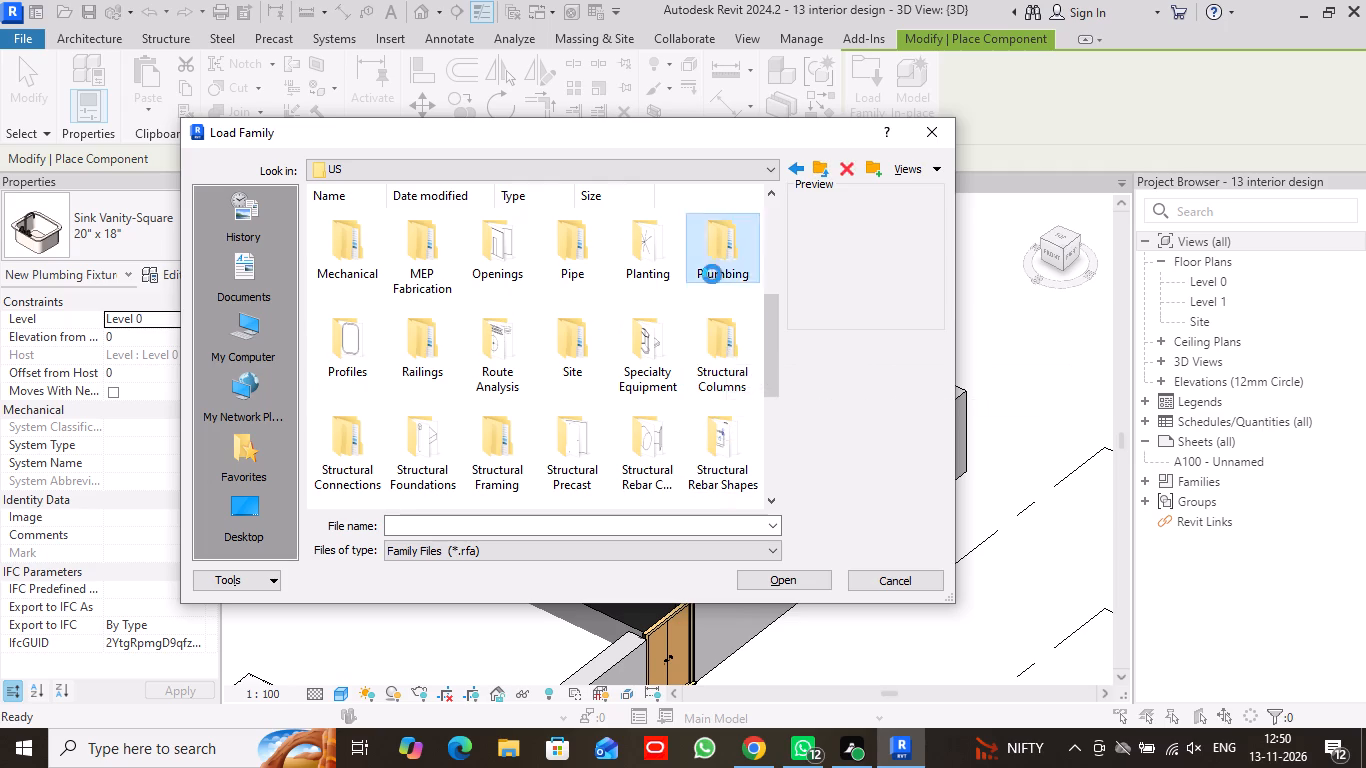
double_click(339, 253)
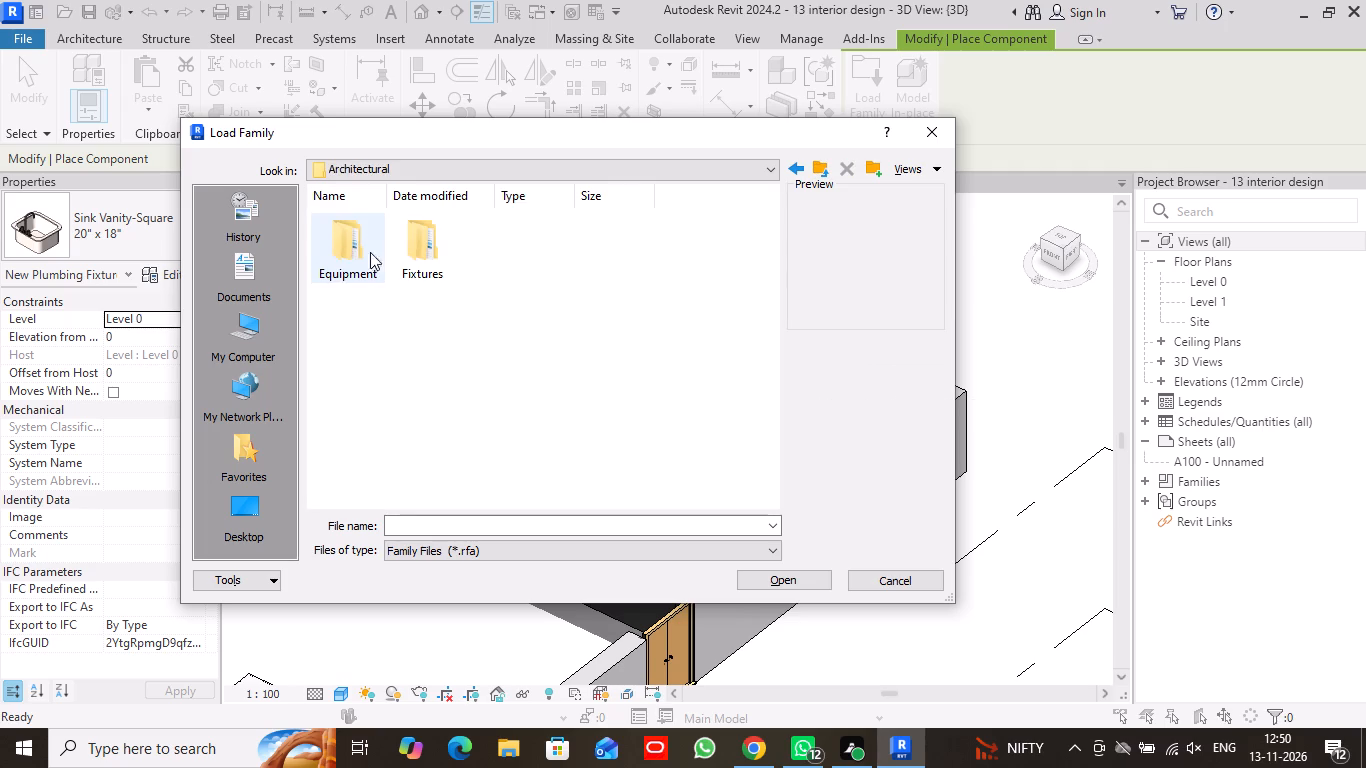
double_click(427, 265)
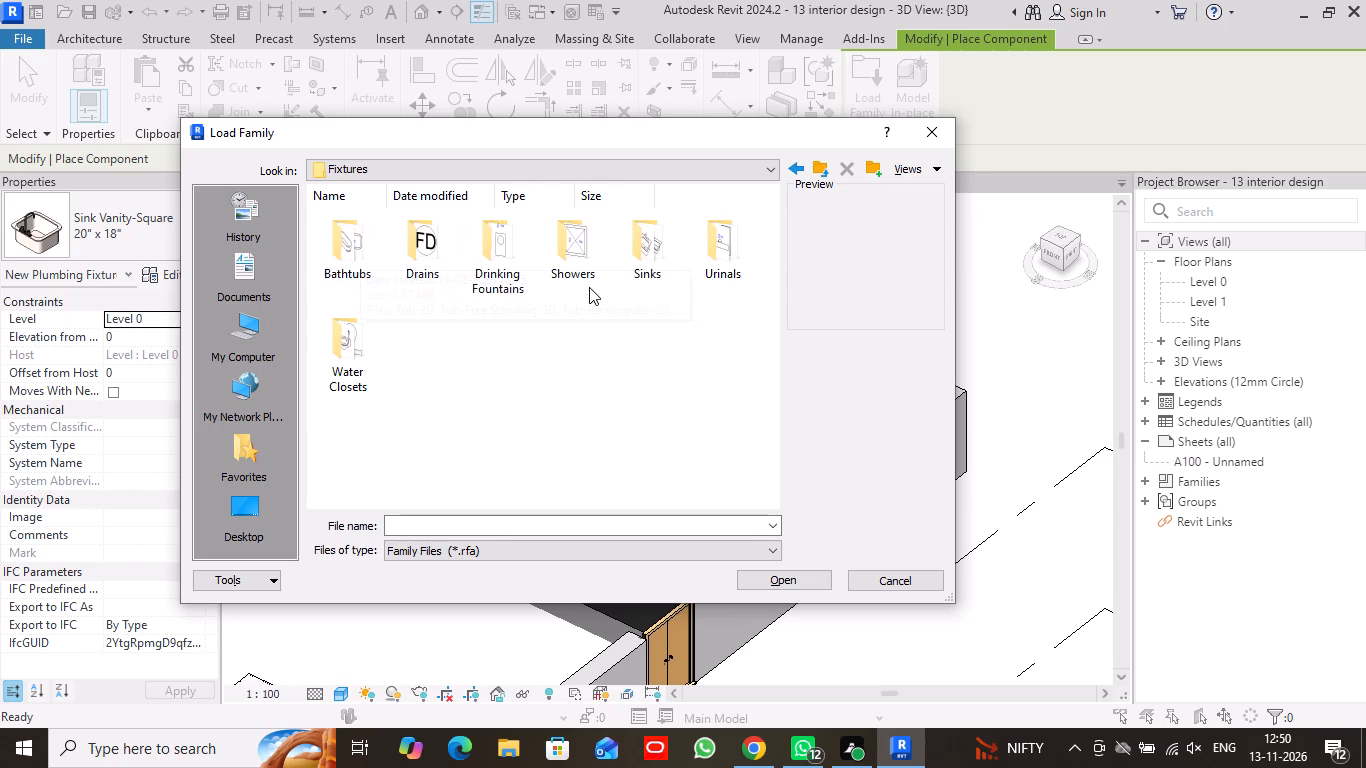
double_click(370, 251)
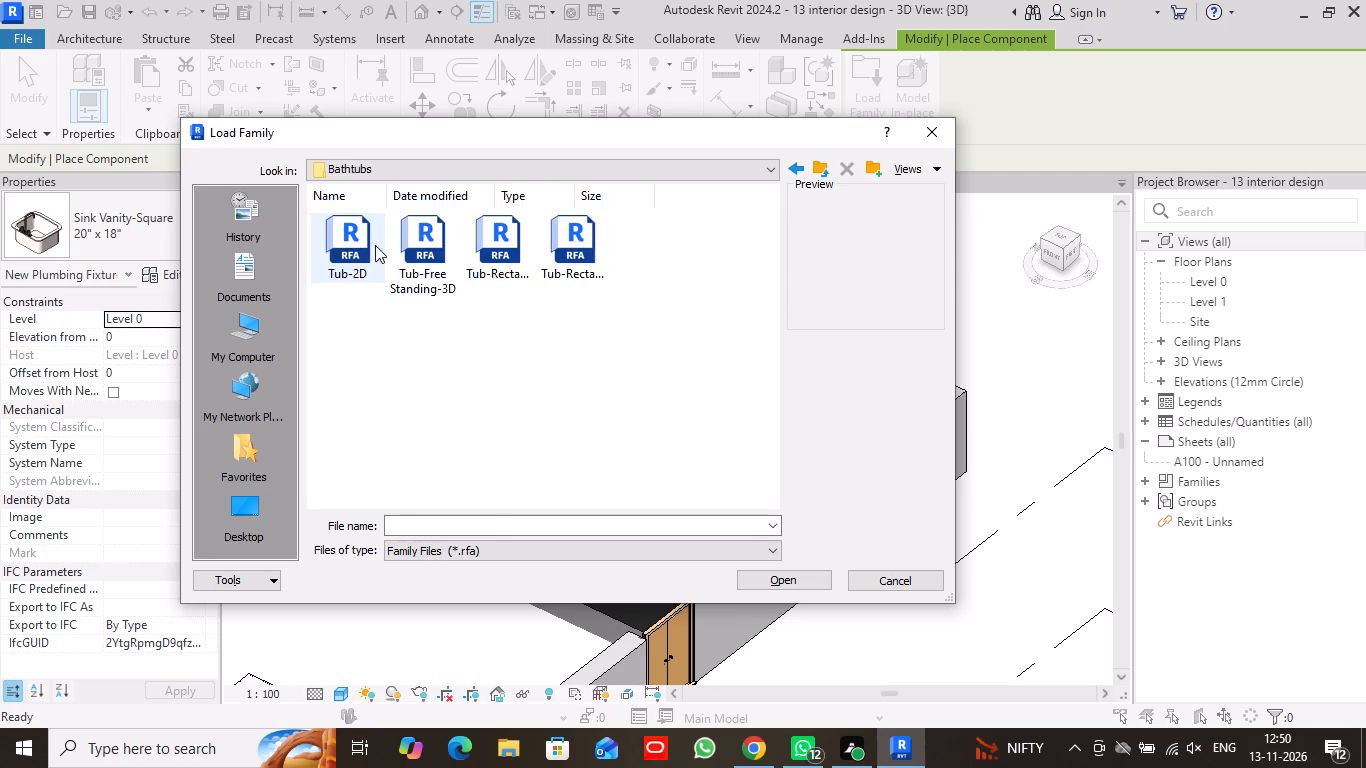
left_click(826, 163)
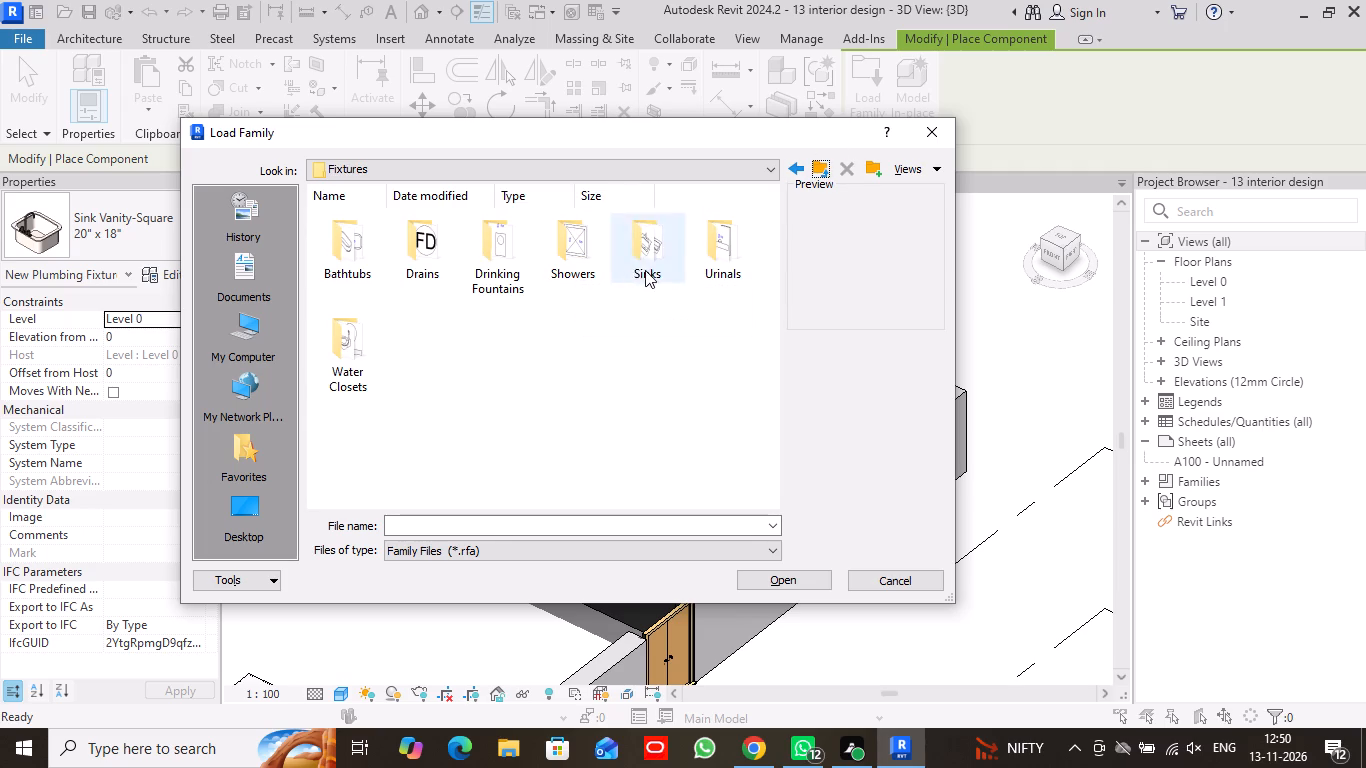
double_click(723, 261)
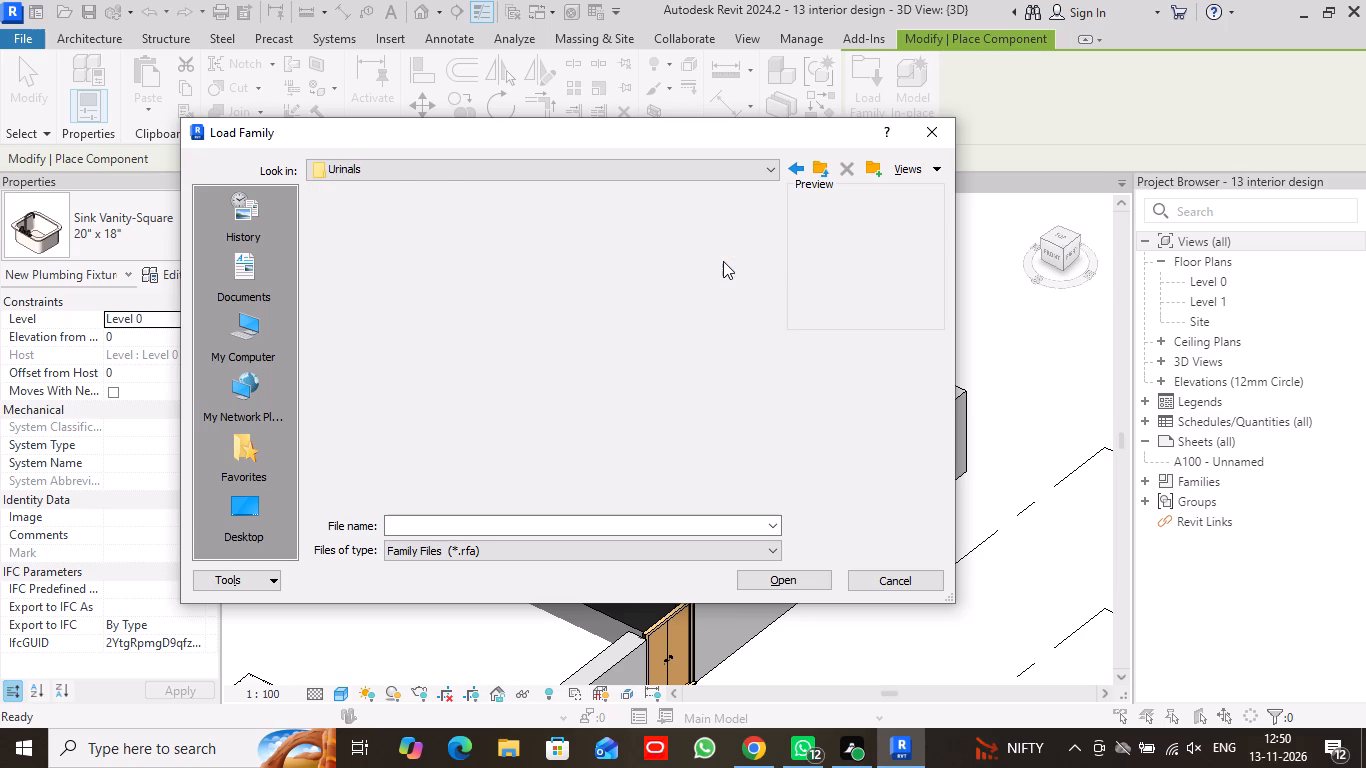
left_click(815, 166)
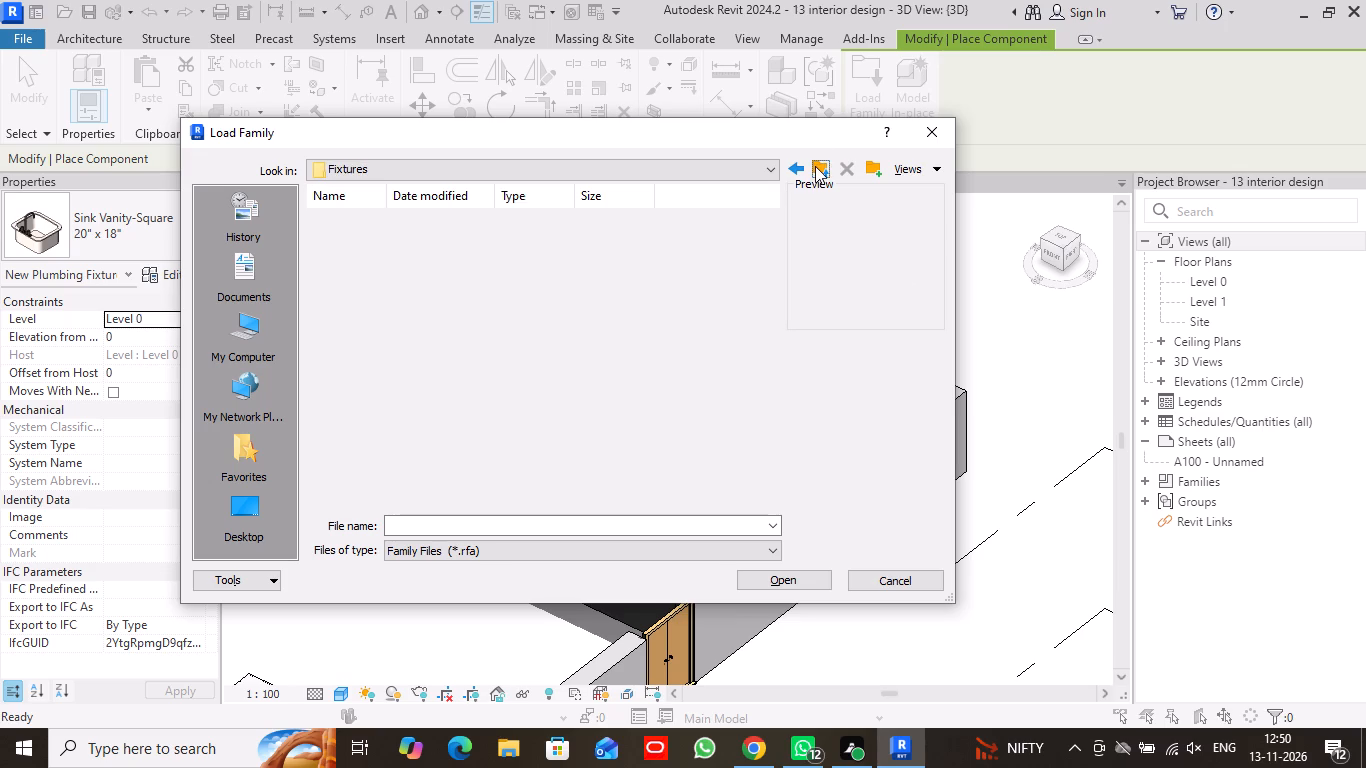
left_click(815, 166)
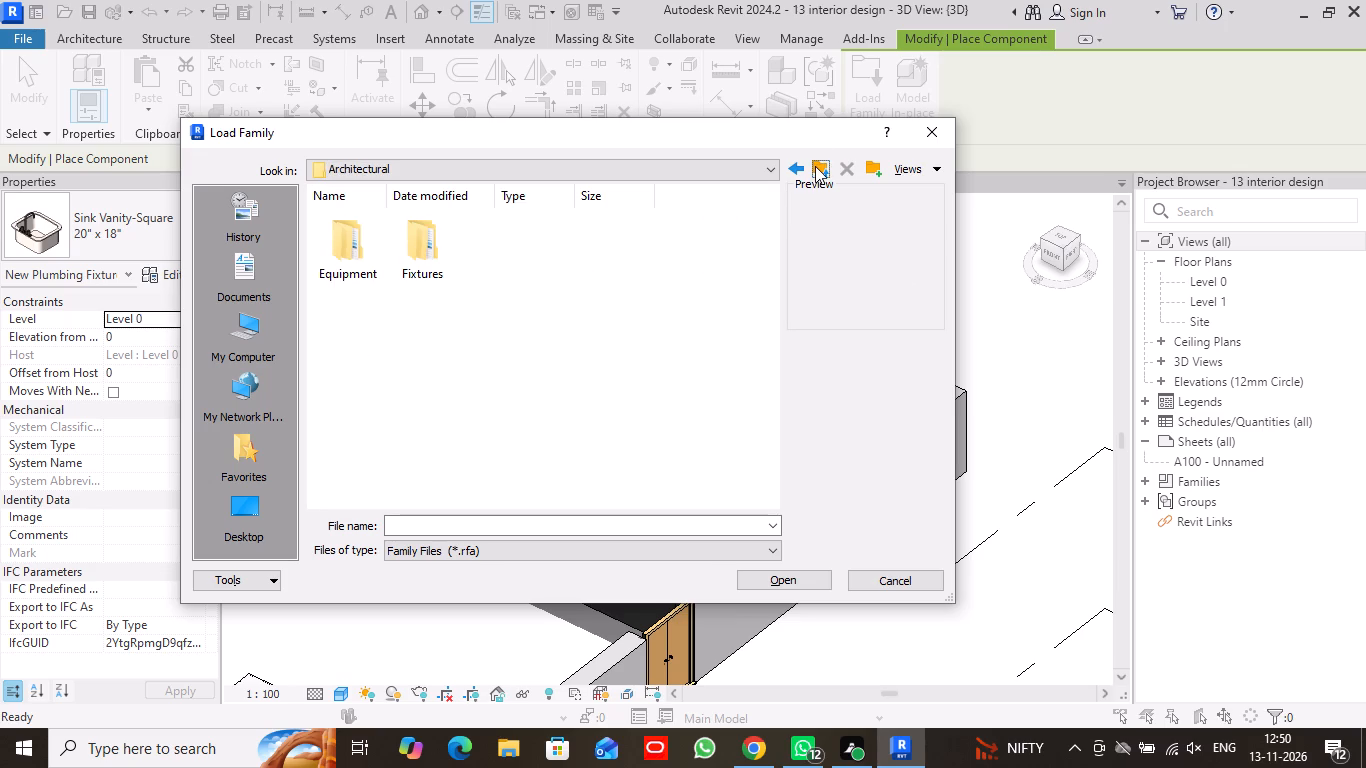
double_click(349, 258)
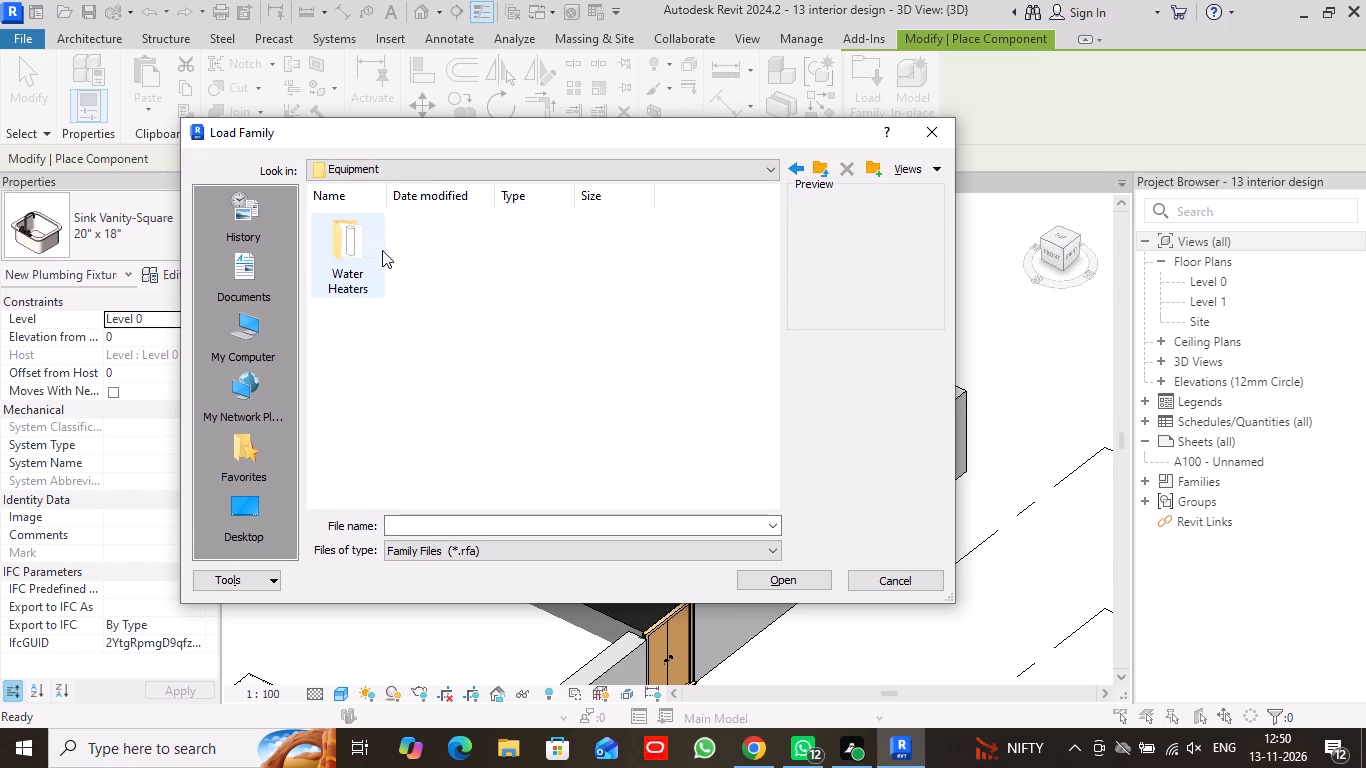
double_click(815, 164)
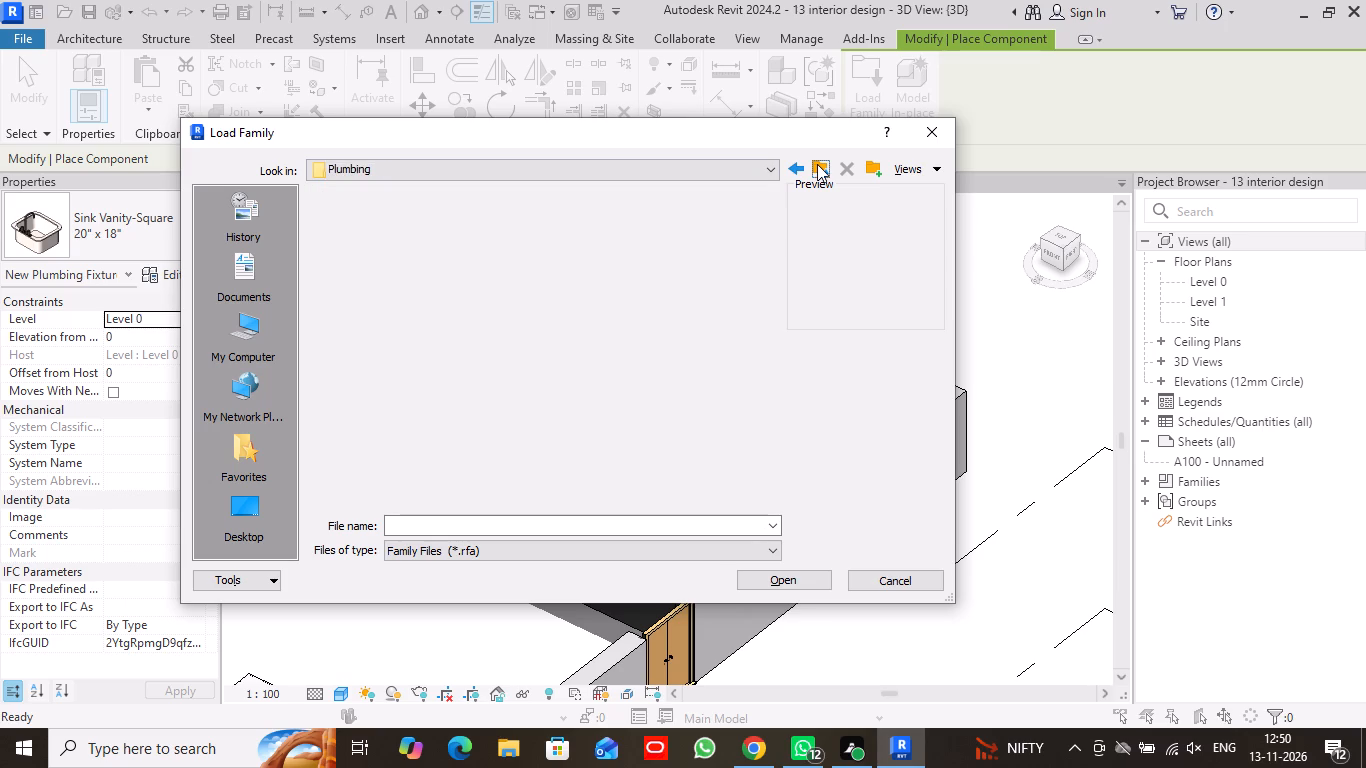
left_click(819, 163)
Look through the Specialty Equipment folder and Plumbing's MEP Fixtures folder for a component family to load.
scroll(569, 327, "down", 1)
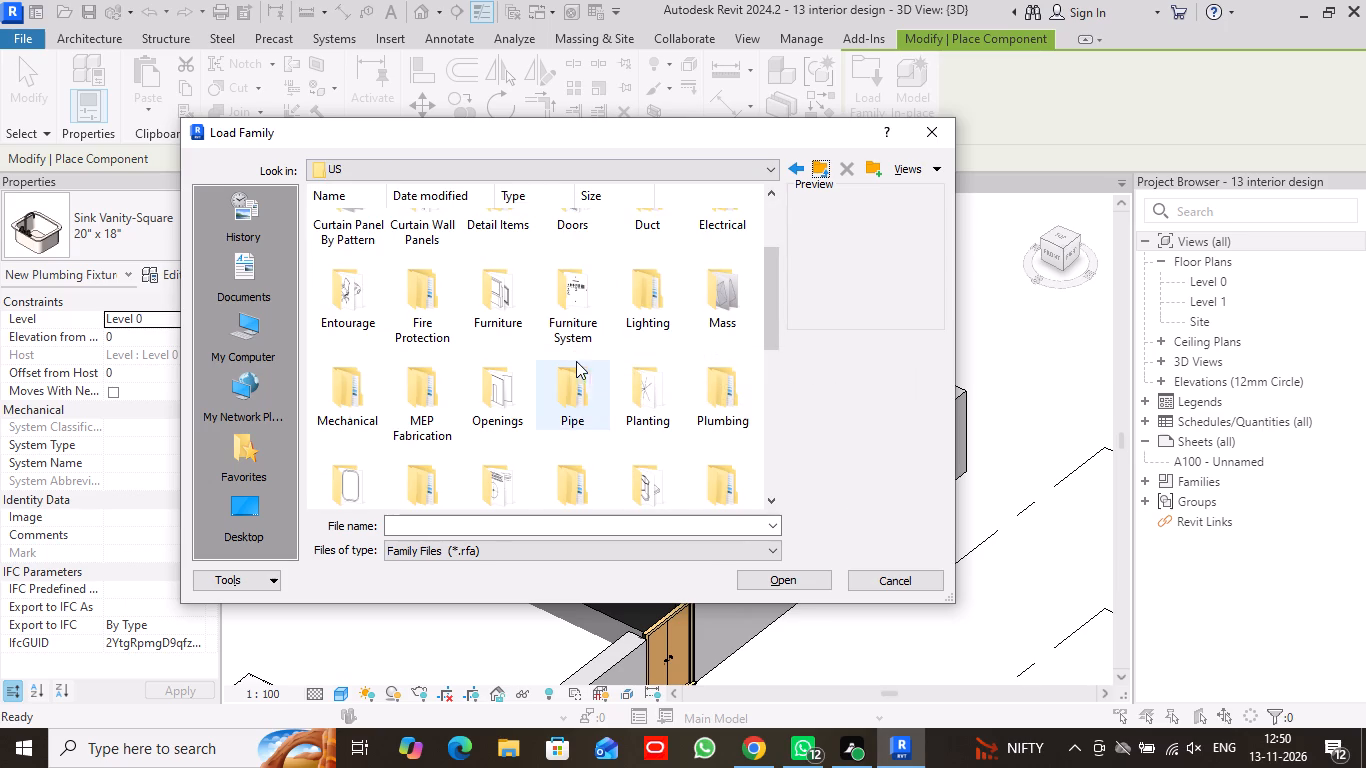
scroll(572, 361, "down", 1)
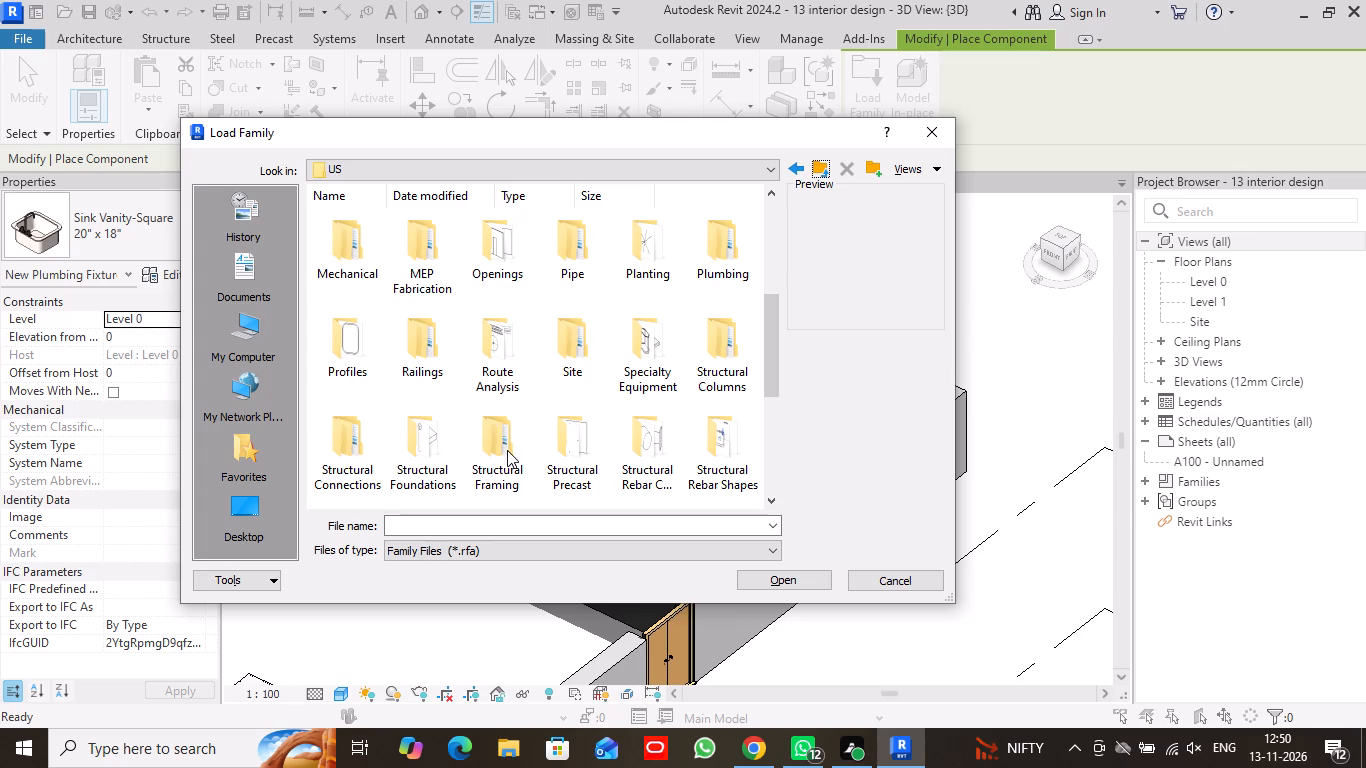
double_click(651, 361)
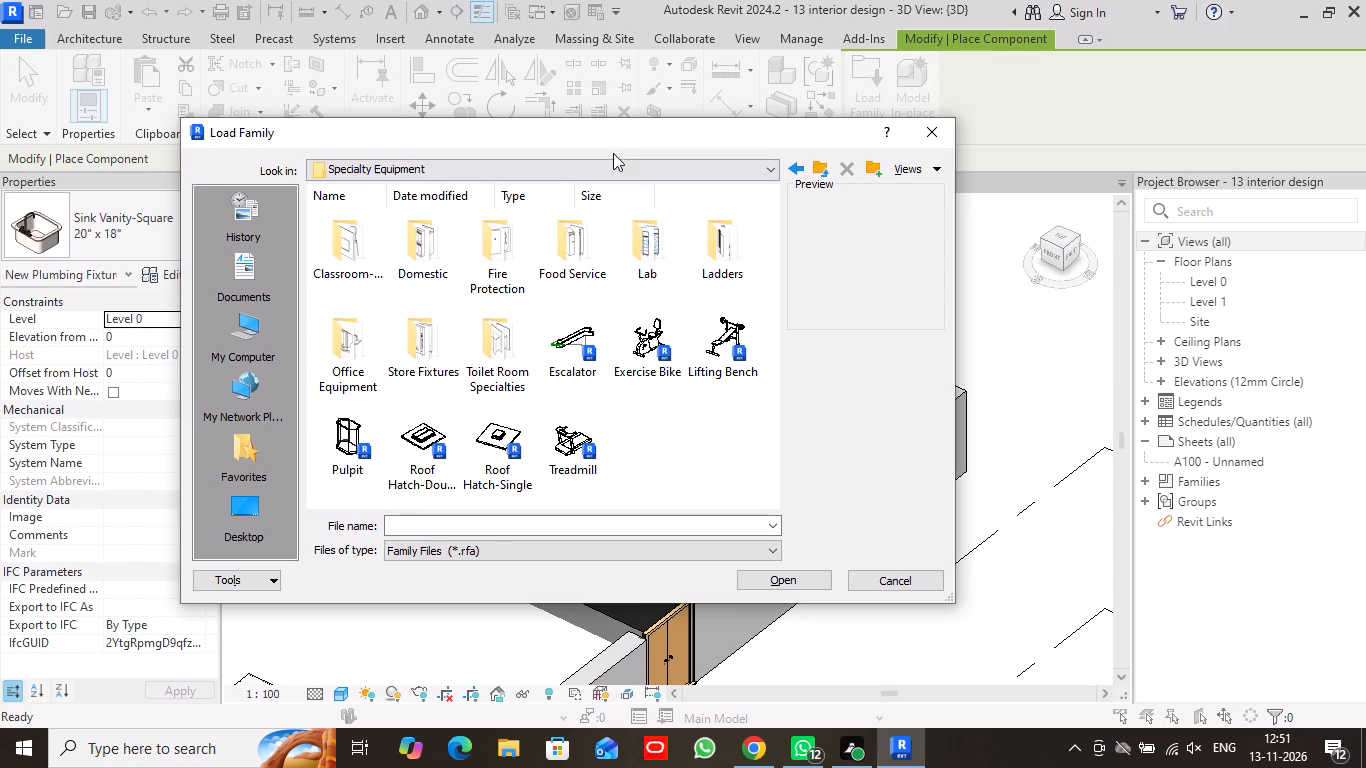
left_click(812, 165)
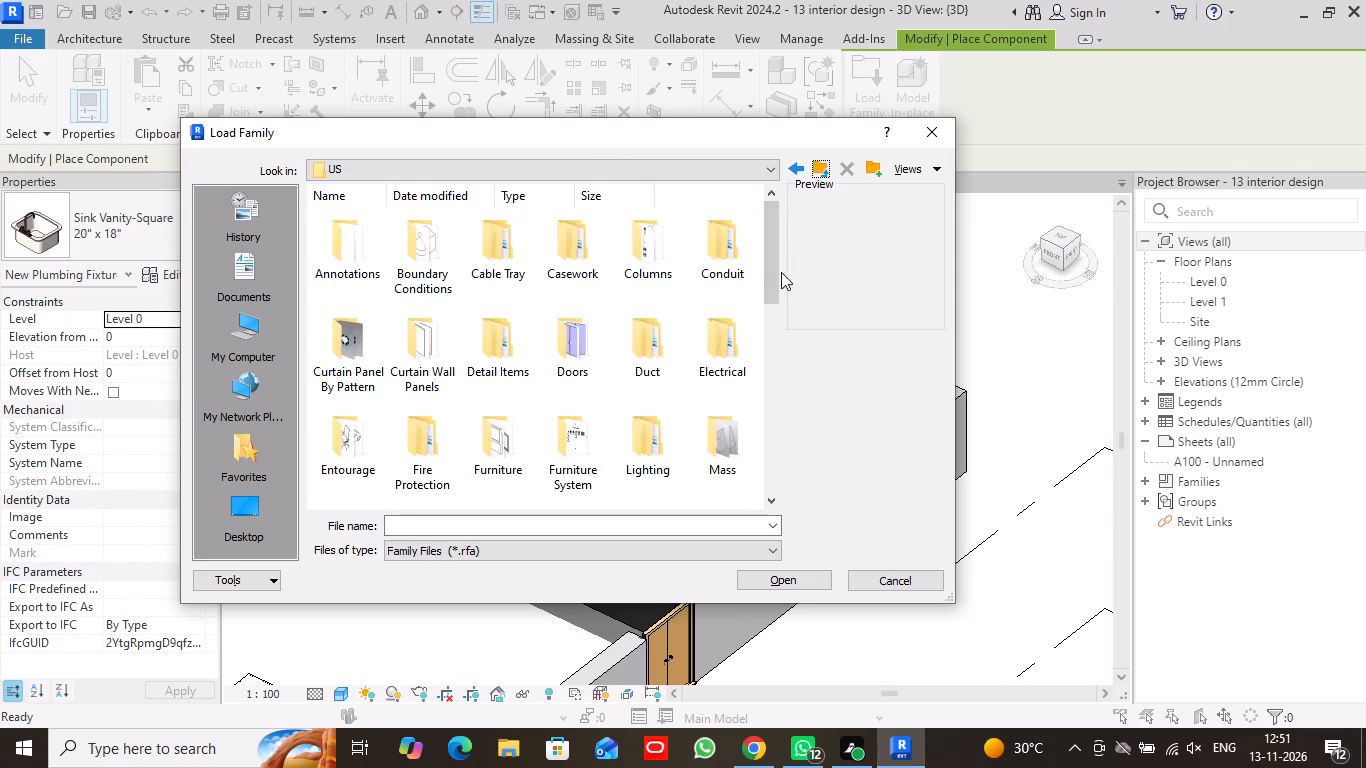
scroll(728, 393, "down", 1)
double_click(719, 401)
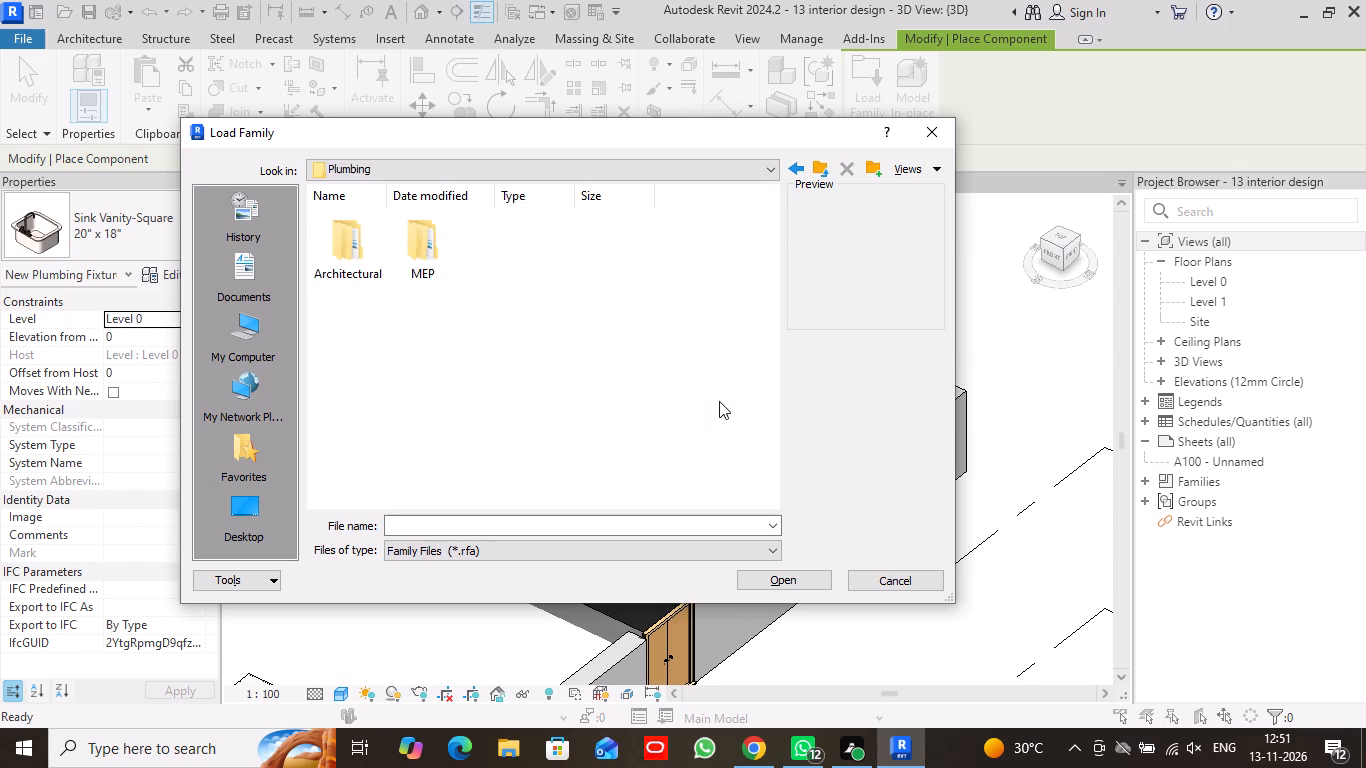
double_click(414, 257)
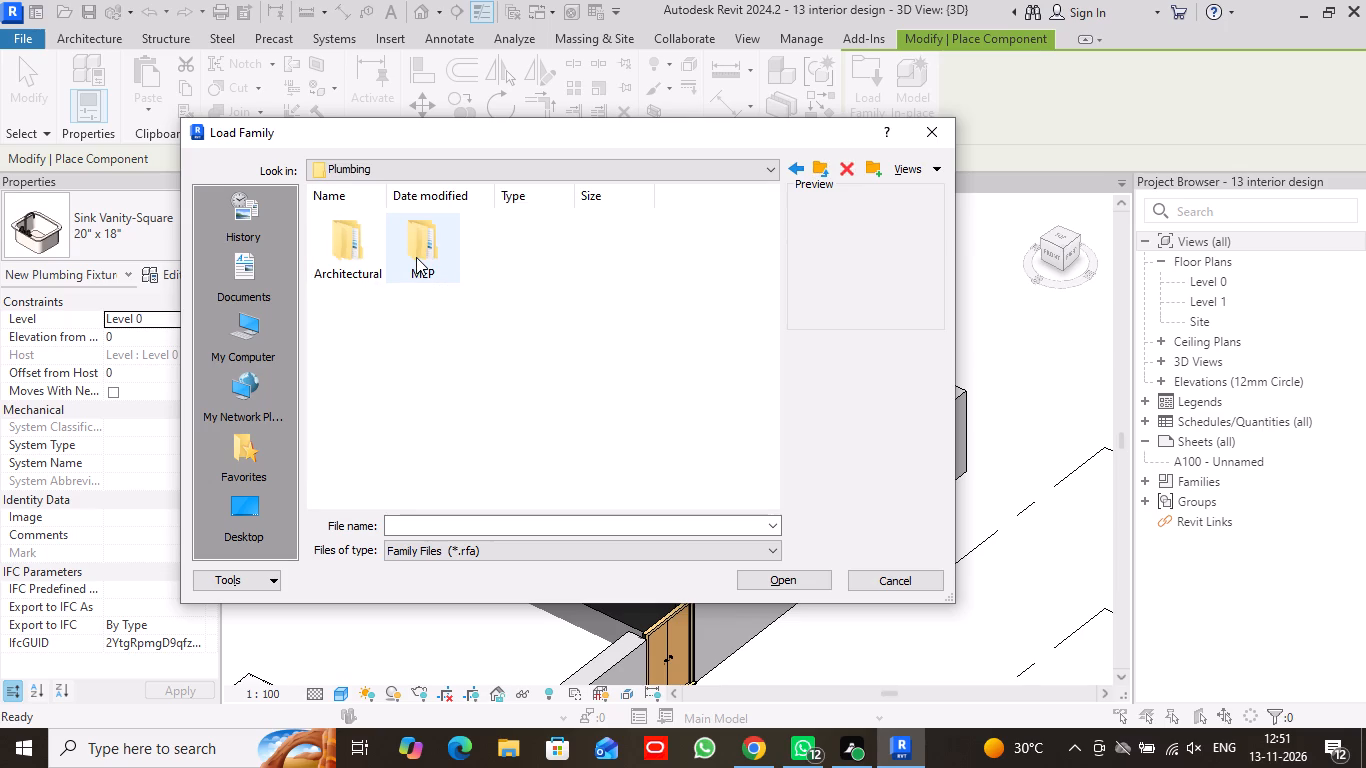
double_click(417, 256)
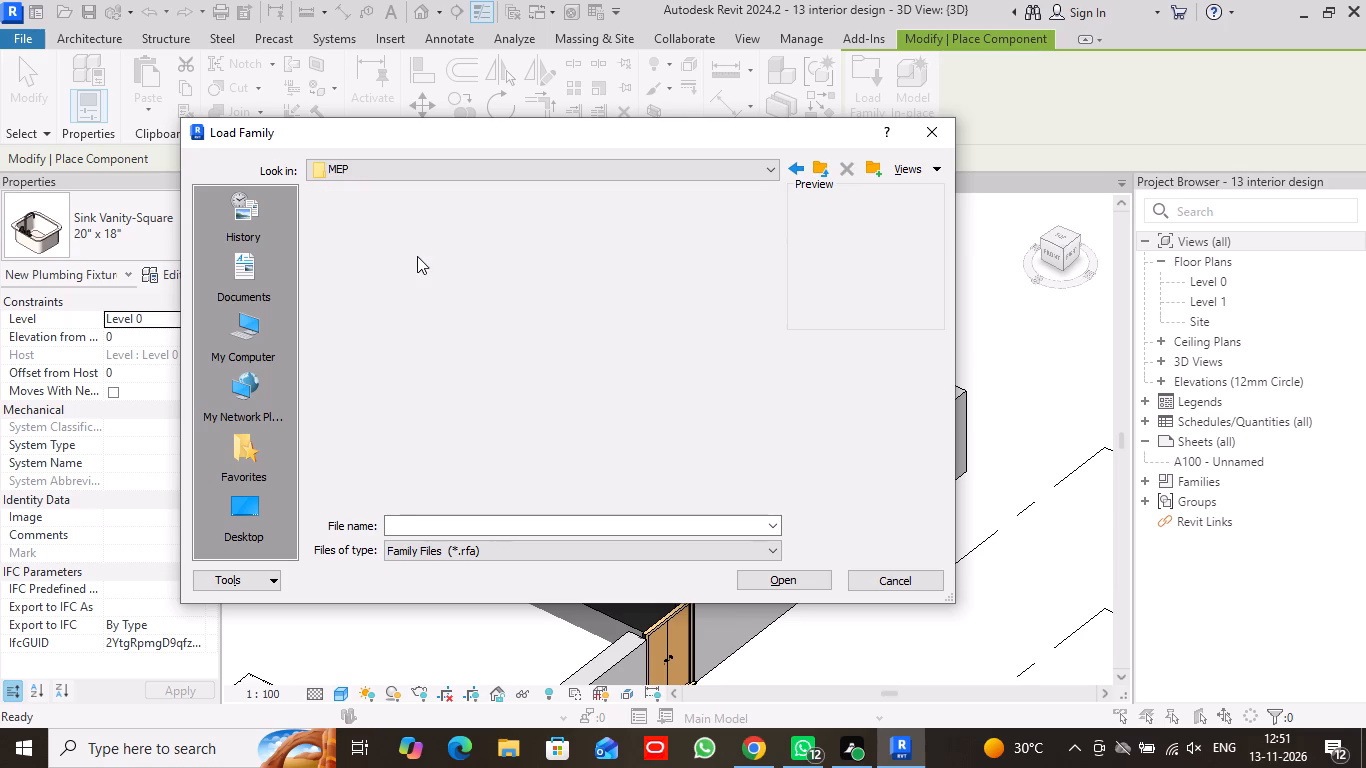
double_click(436, 248)
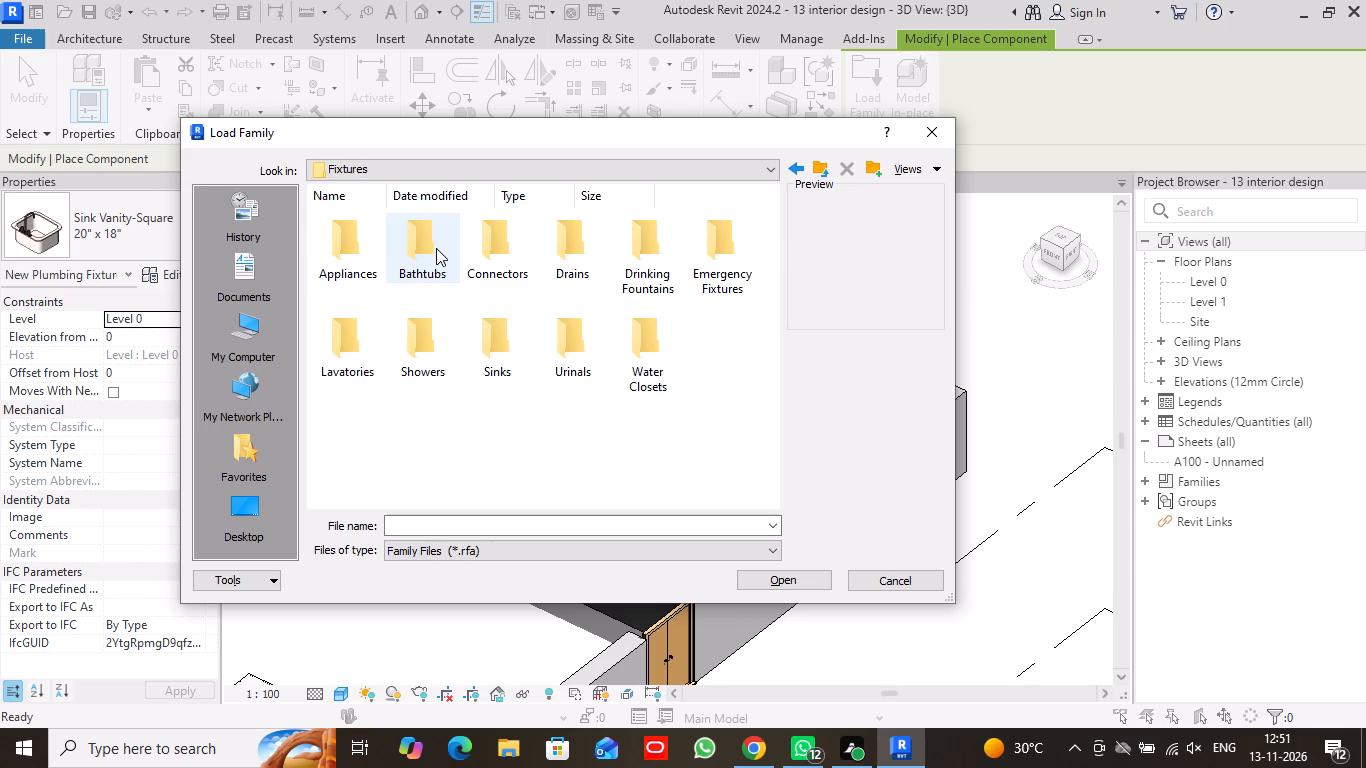
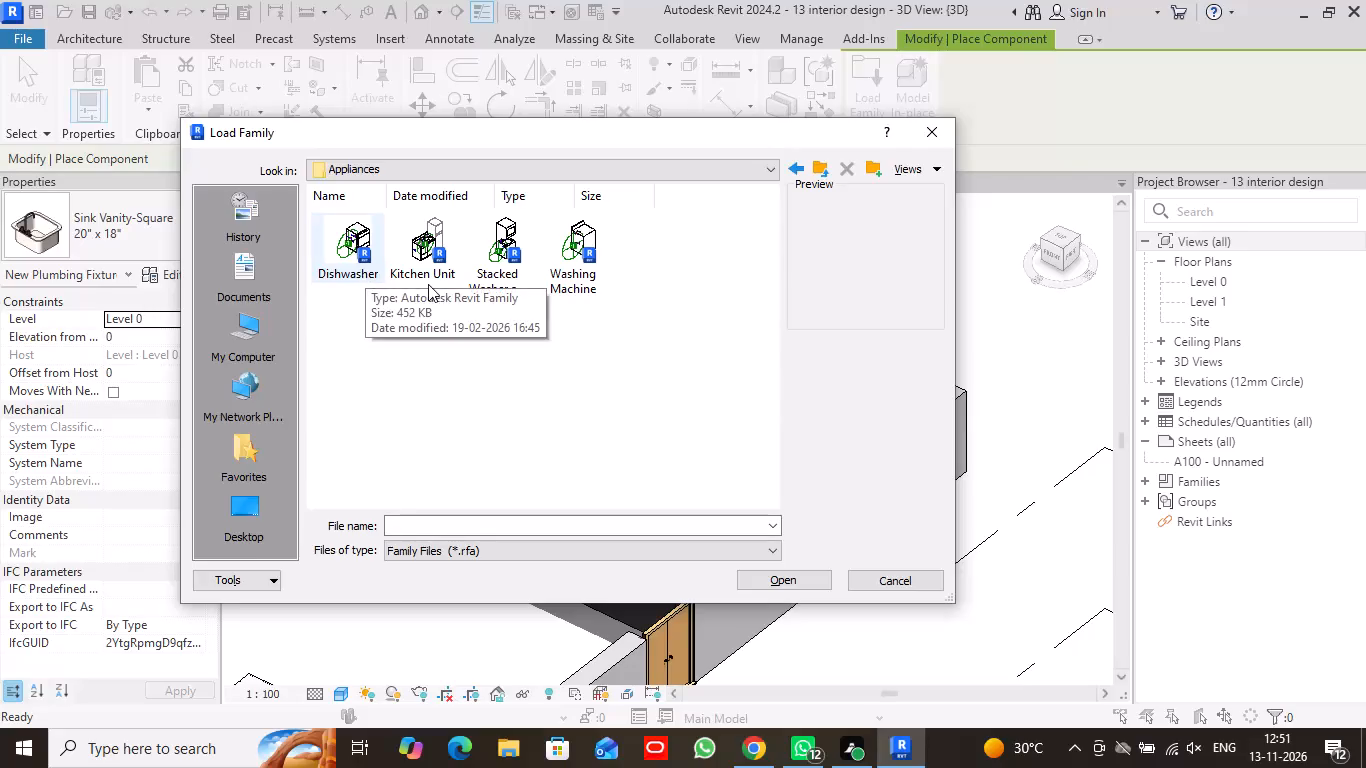
Load the Washing Machine family from the Appliances folder and place one in the Level 0 small room's corner beside the bathtub wall.
left_click(582, 258)
left_click(786, 579)
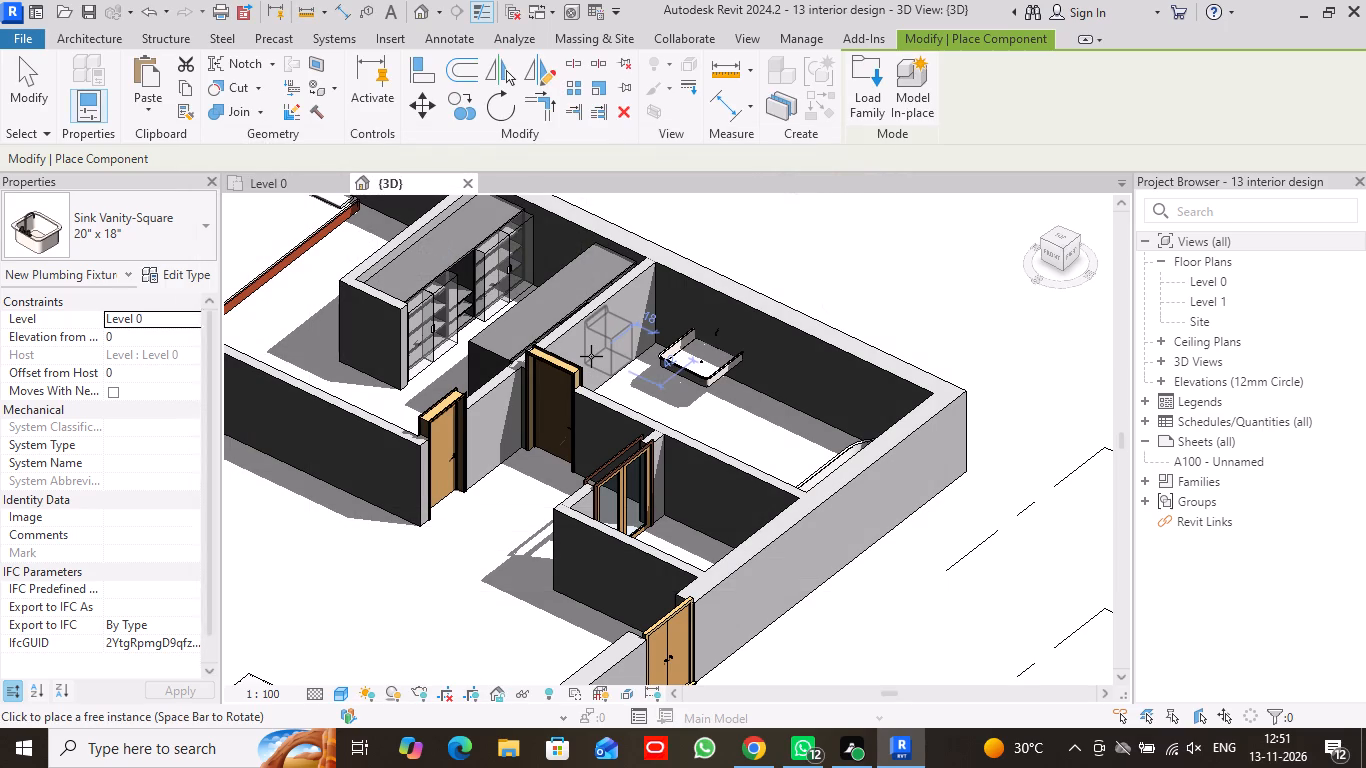
left_click(276, 182)
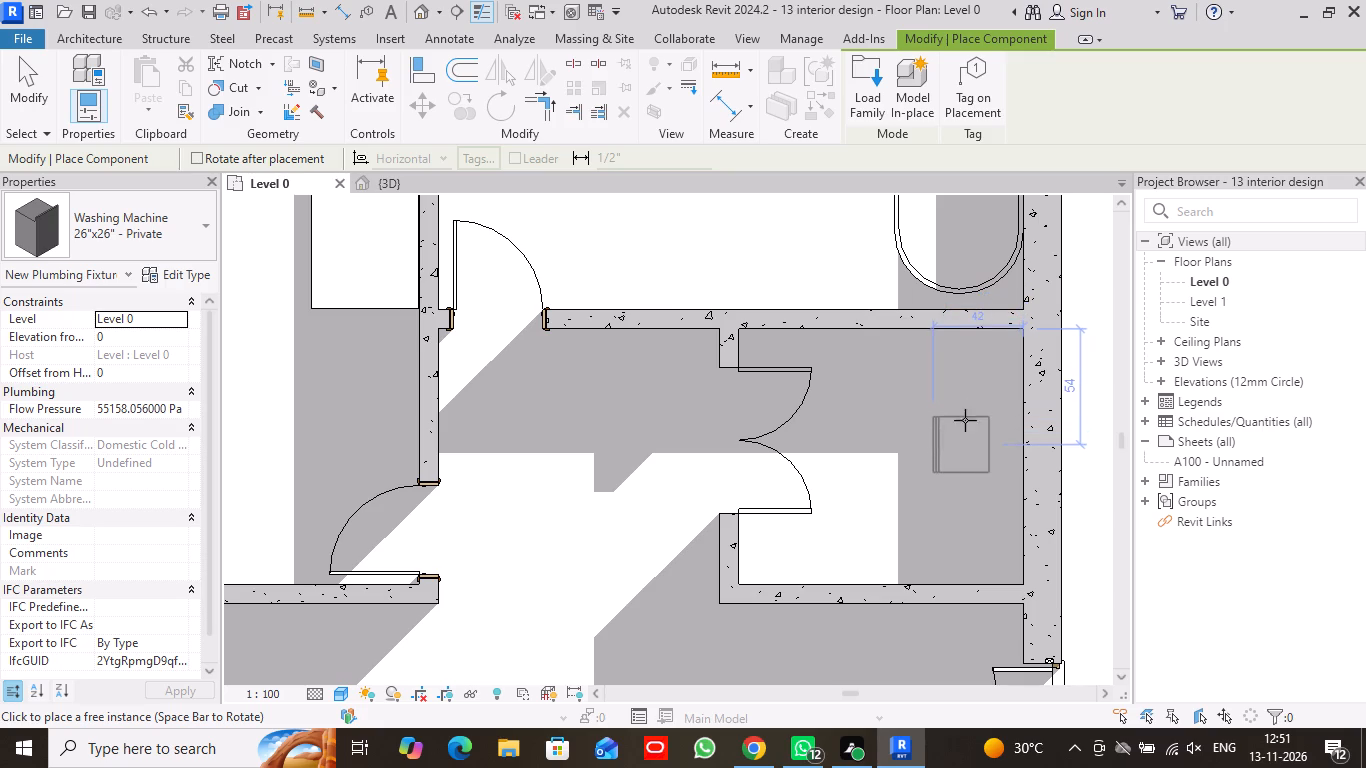
left_click(966, 364)
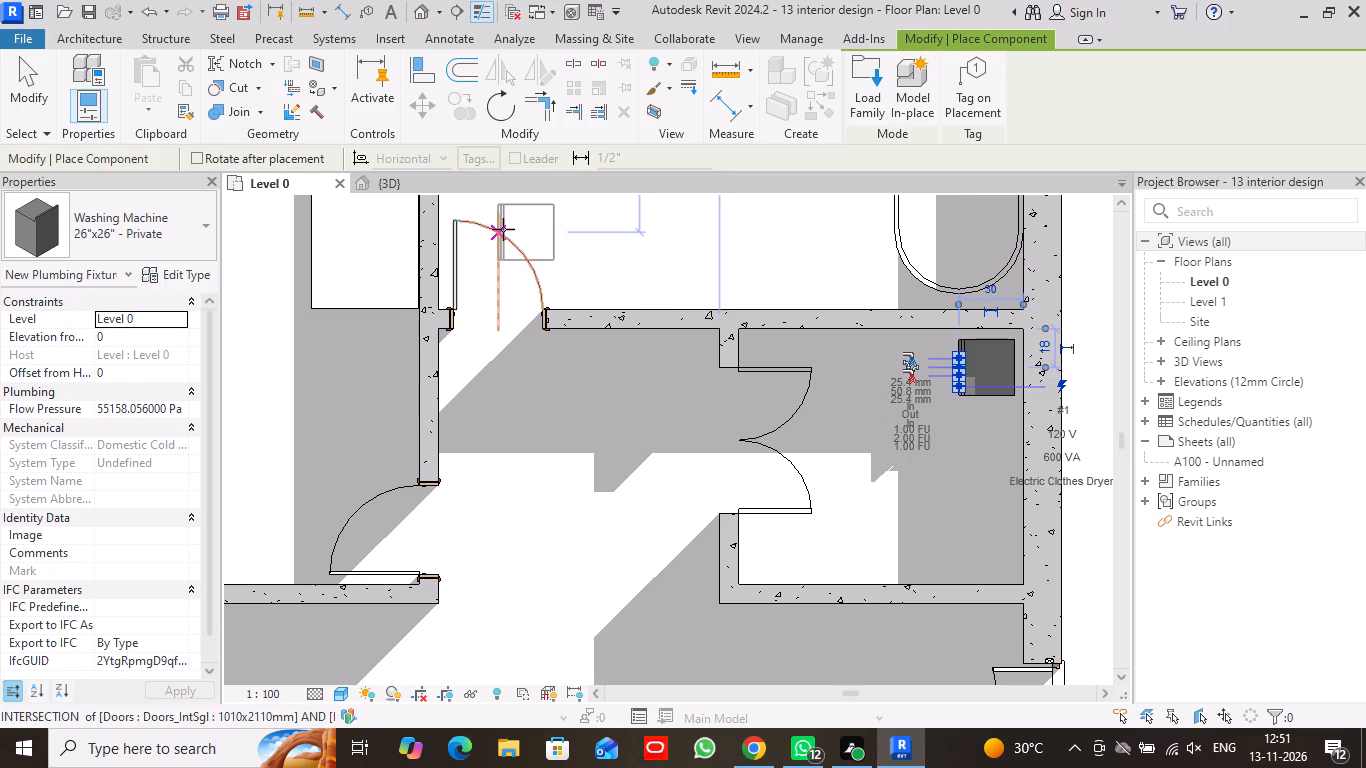
left_click(21, 63)
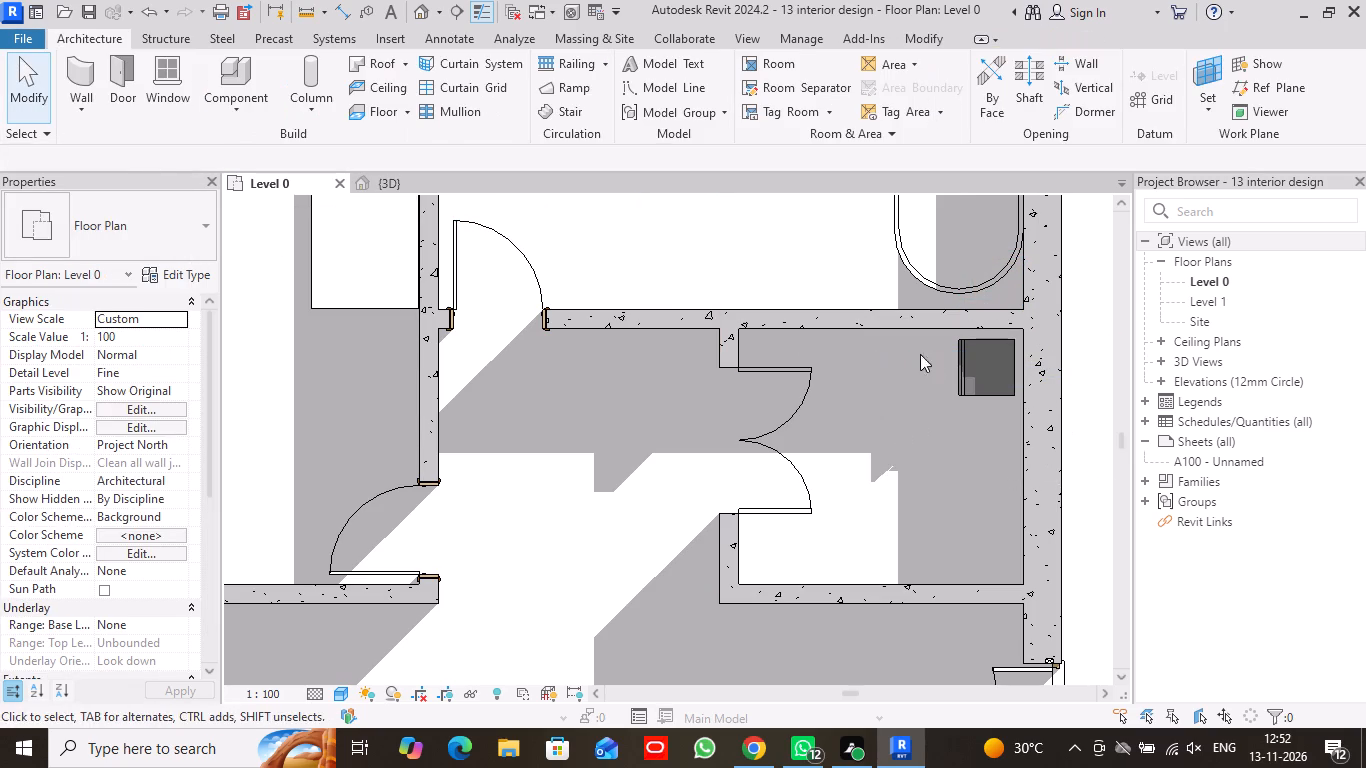
Edit the placed washing machine's type to a width of 40 and a height of 40.
left_click(997, 362)
left_click(200, 271)
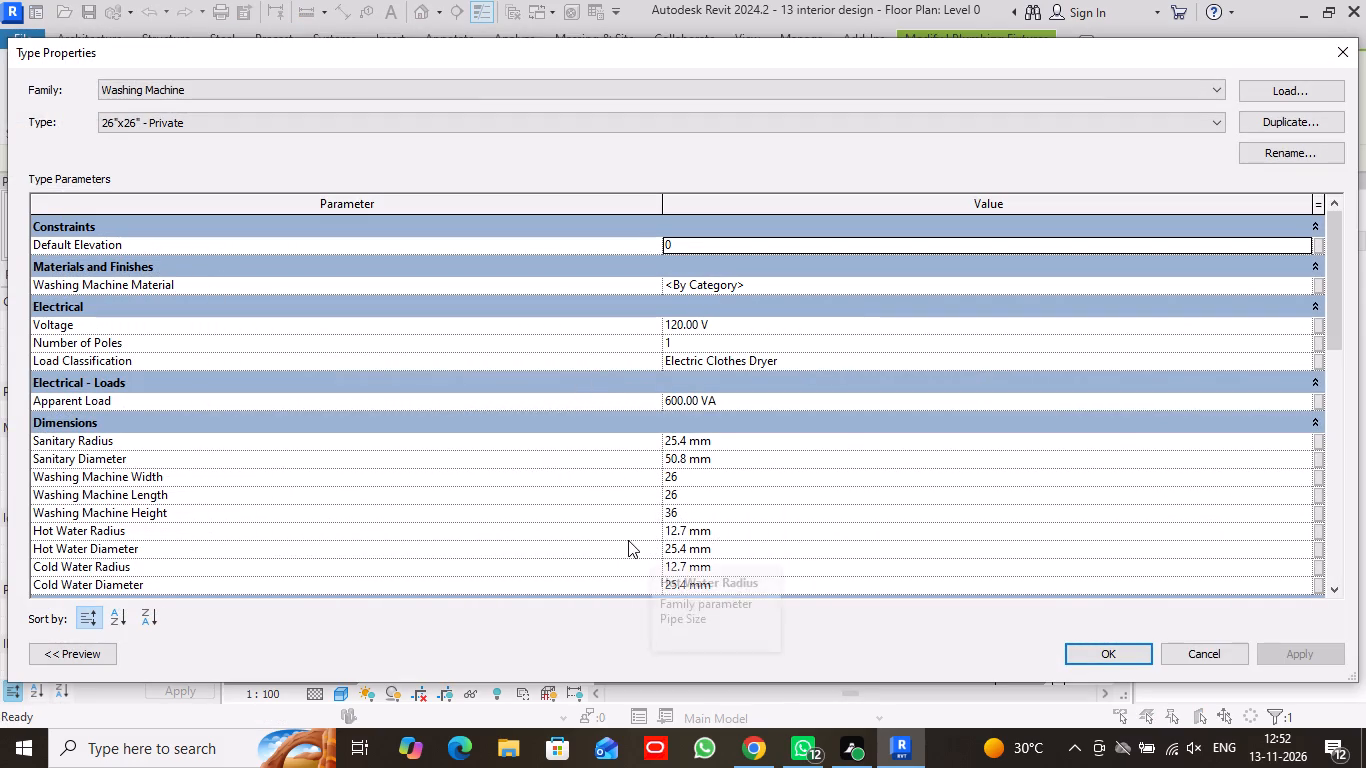
left_click(689, 473)
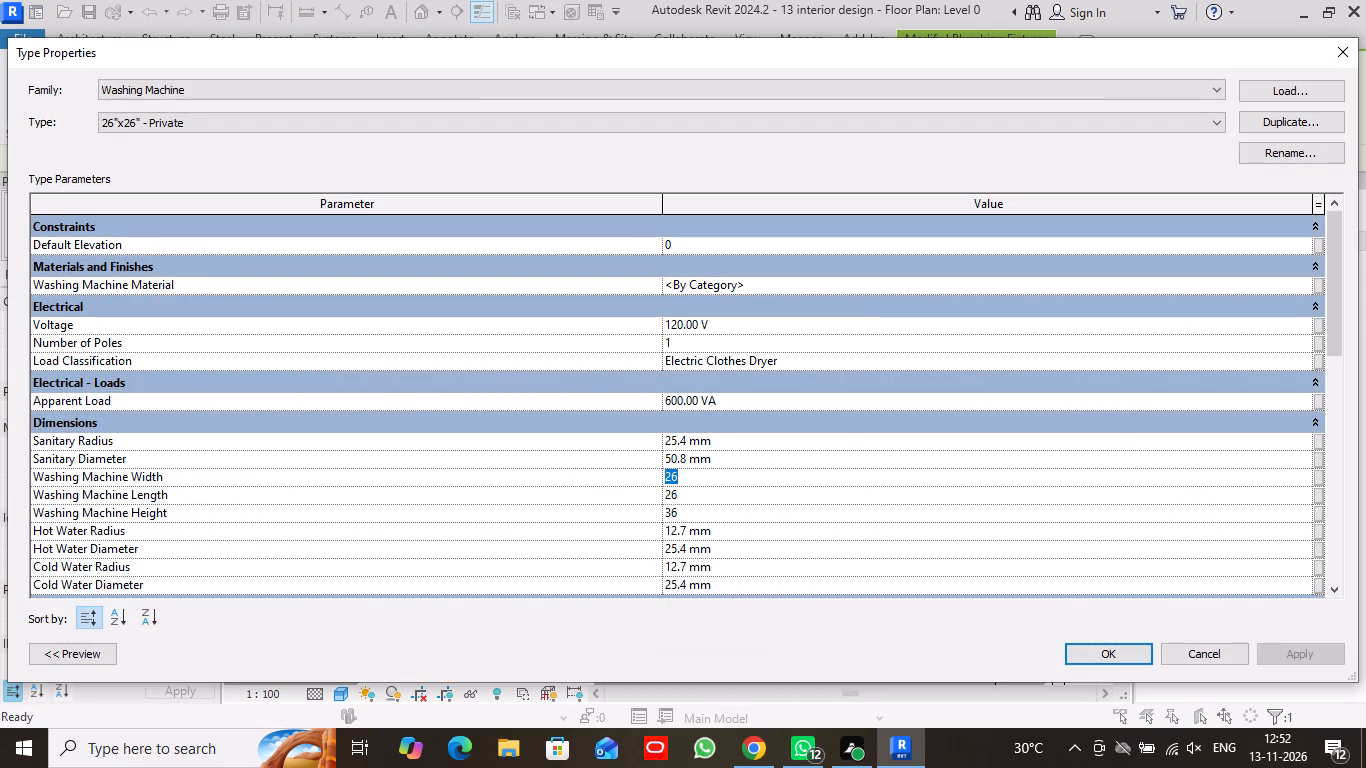
type("40")
key("Return")
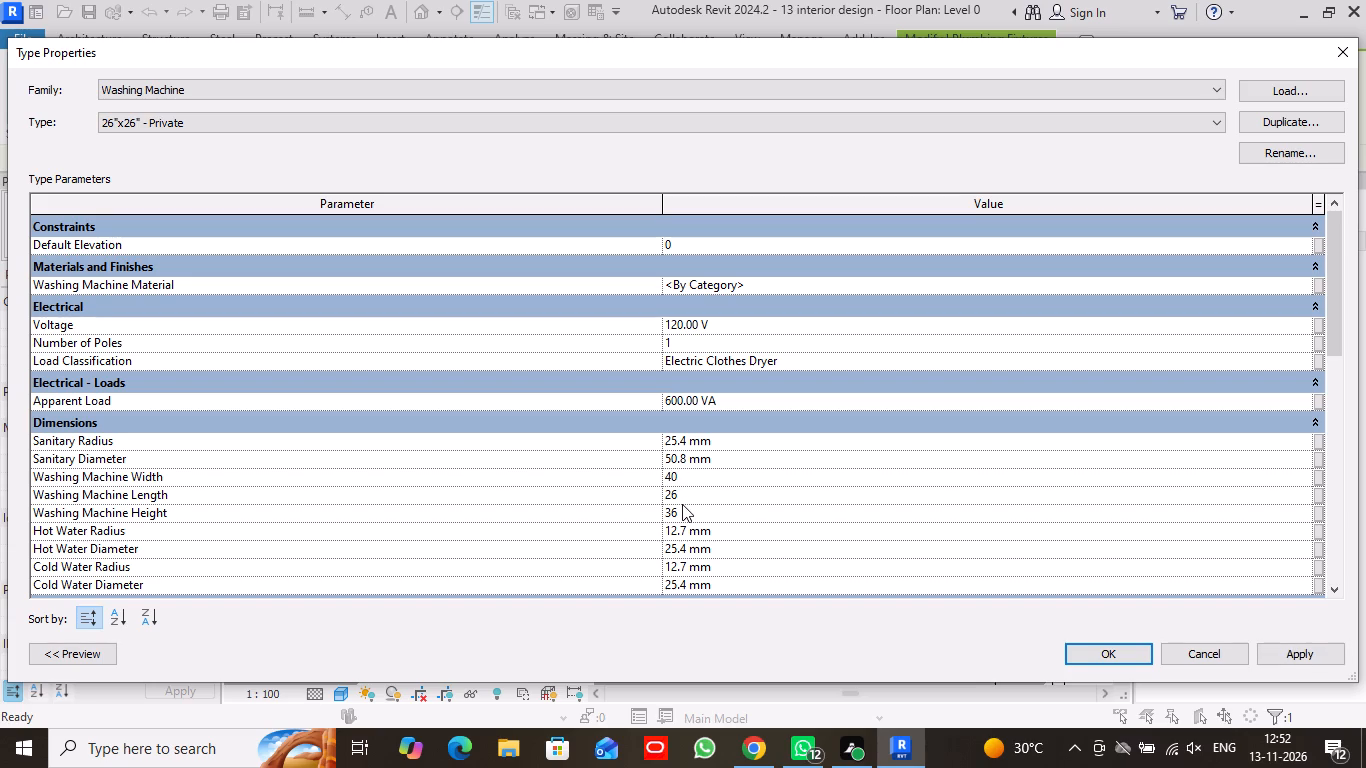
left_click(678, 511)
left_click_drag(678, 511, 637, 512)
type("40")
key("Return")
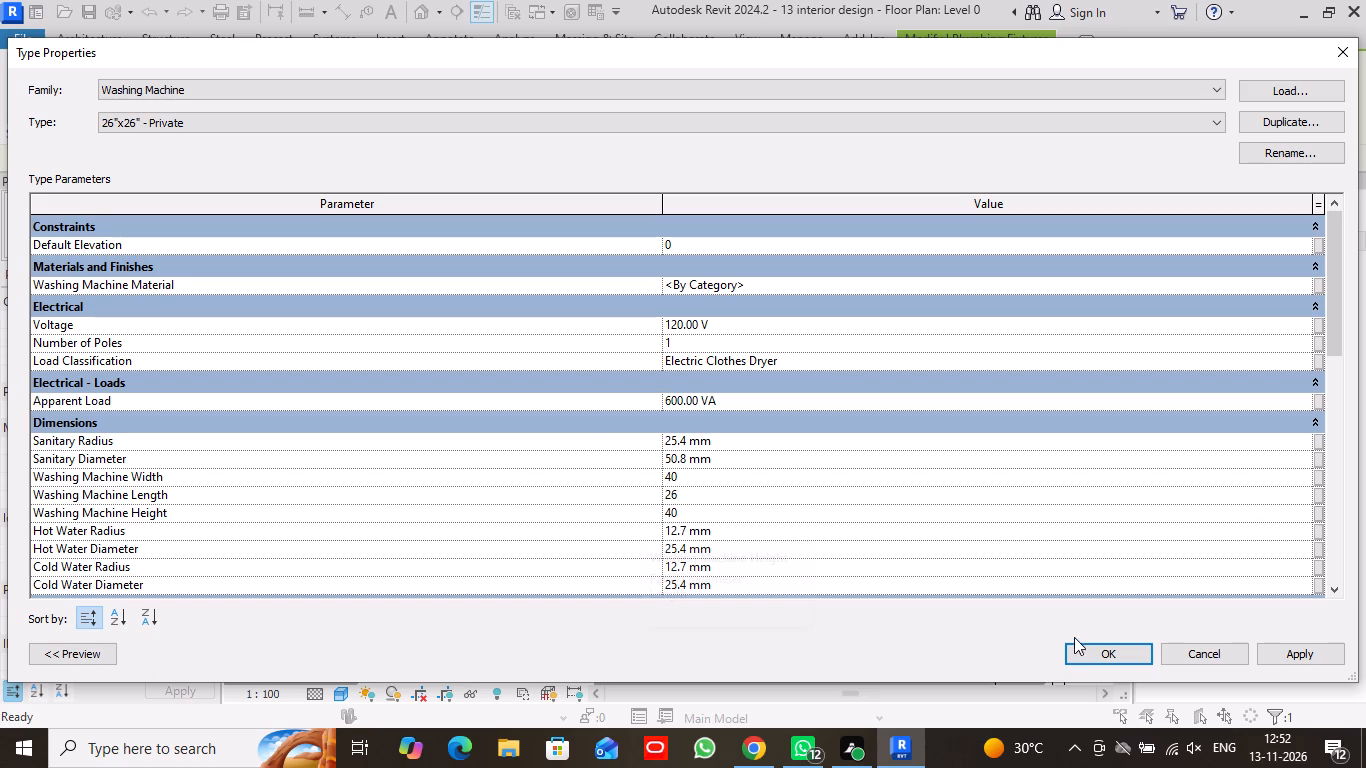
left_click(1075, 654)
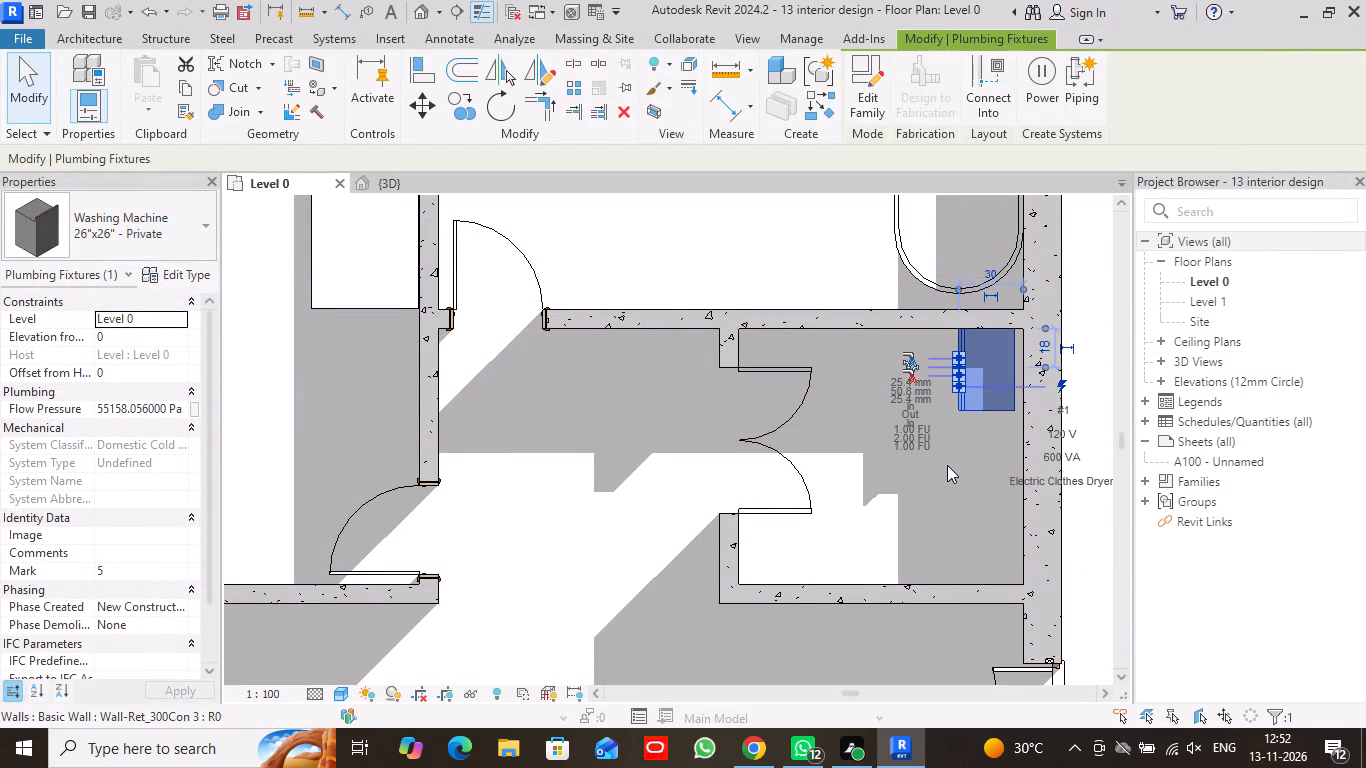
Set the washing machine type's width to 30 and its length to 30.
left_click(171, 269)
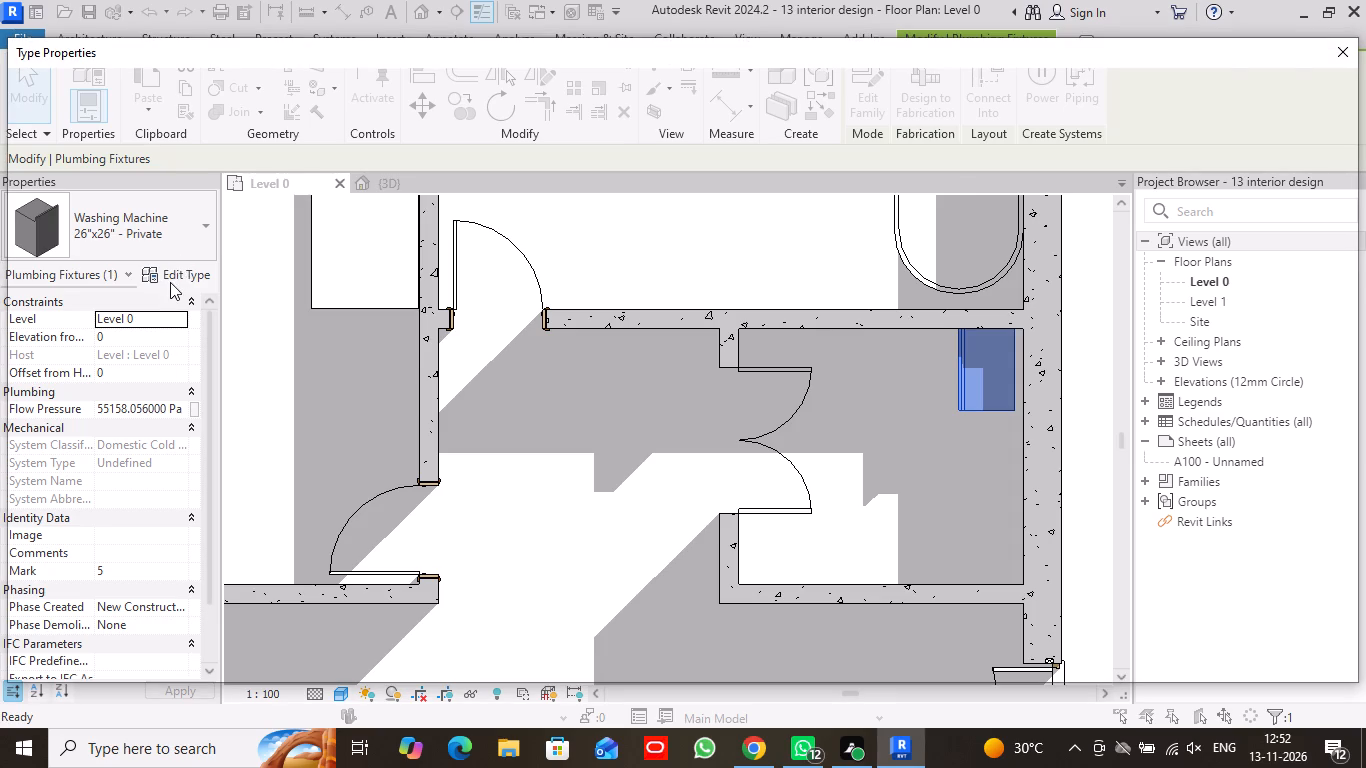
left_click(170, 280)
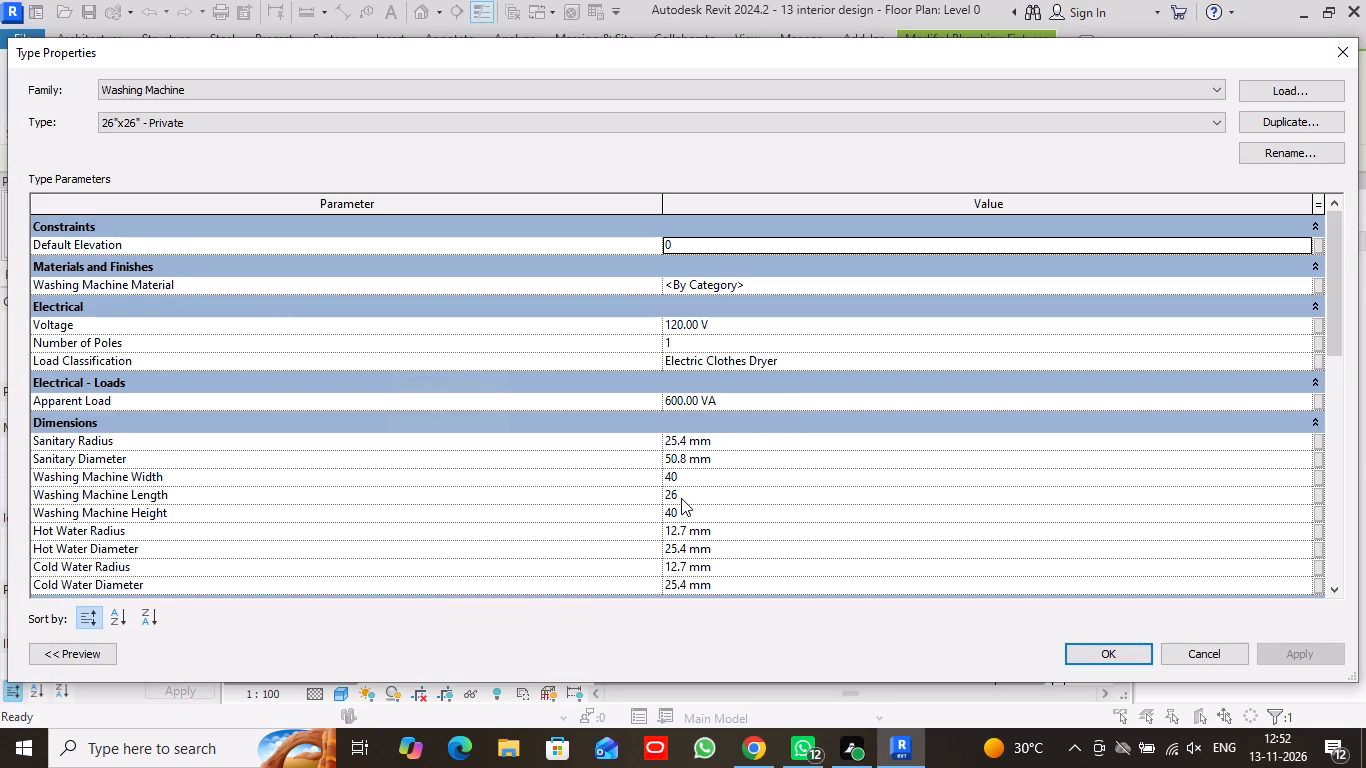
left_click(681, 477)
left_click_drag(681, 477, 664, 474)
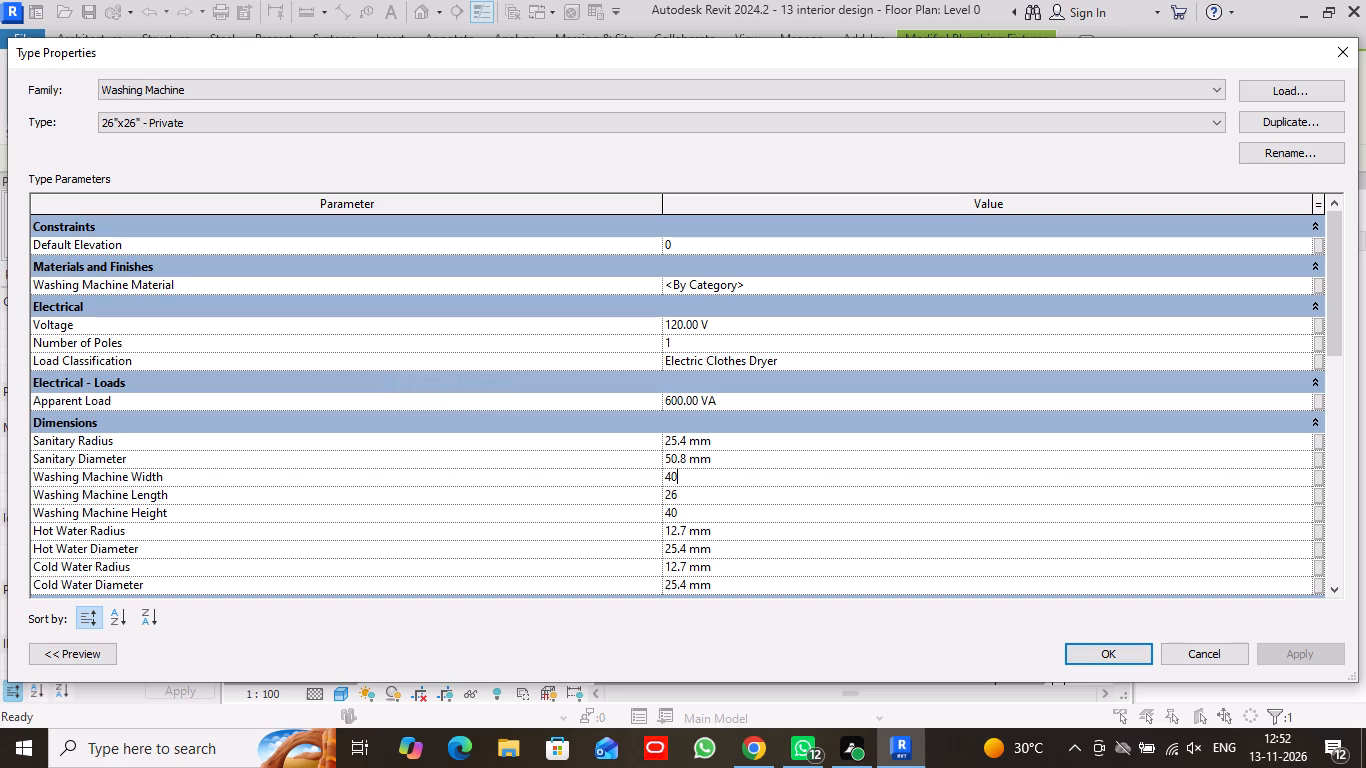
left_click_drag(664, 474, 650, 474)
type("30")
key("Return")
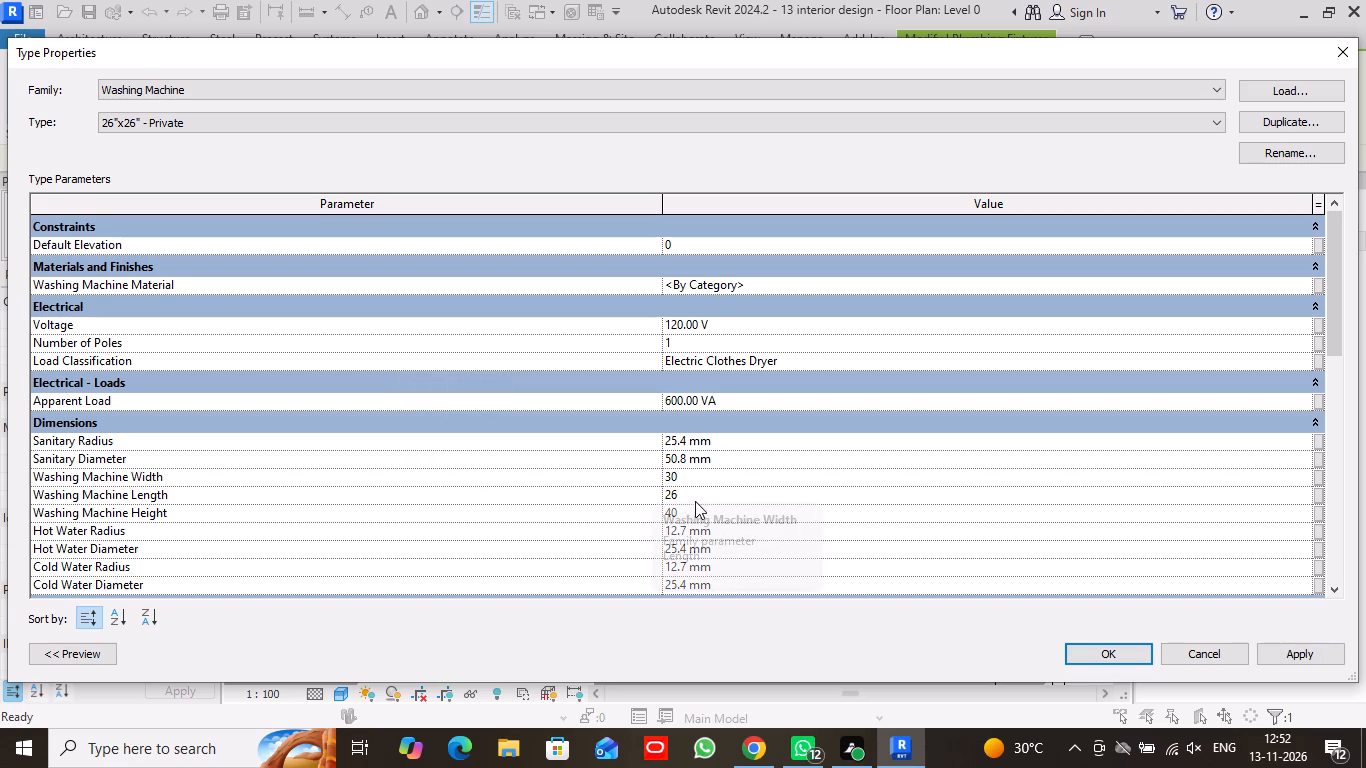
left_click(684, 496)
left_click_drag(686, 493, 660, 493)
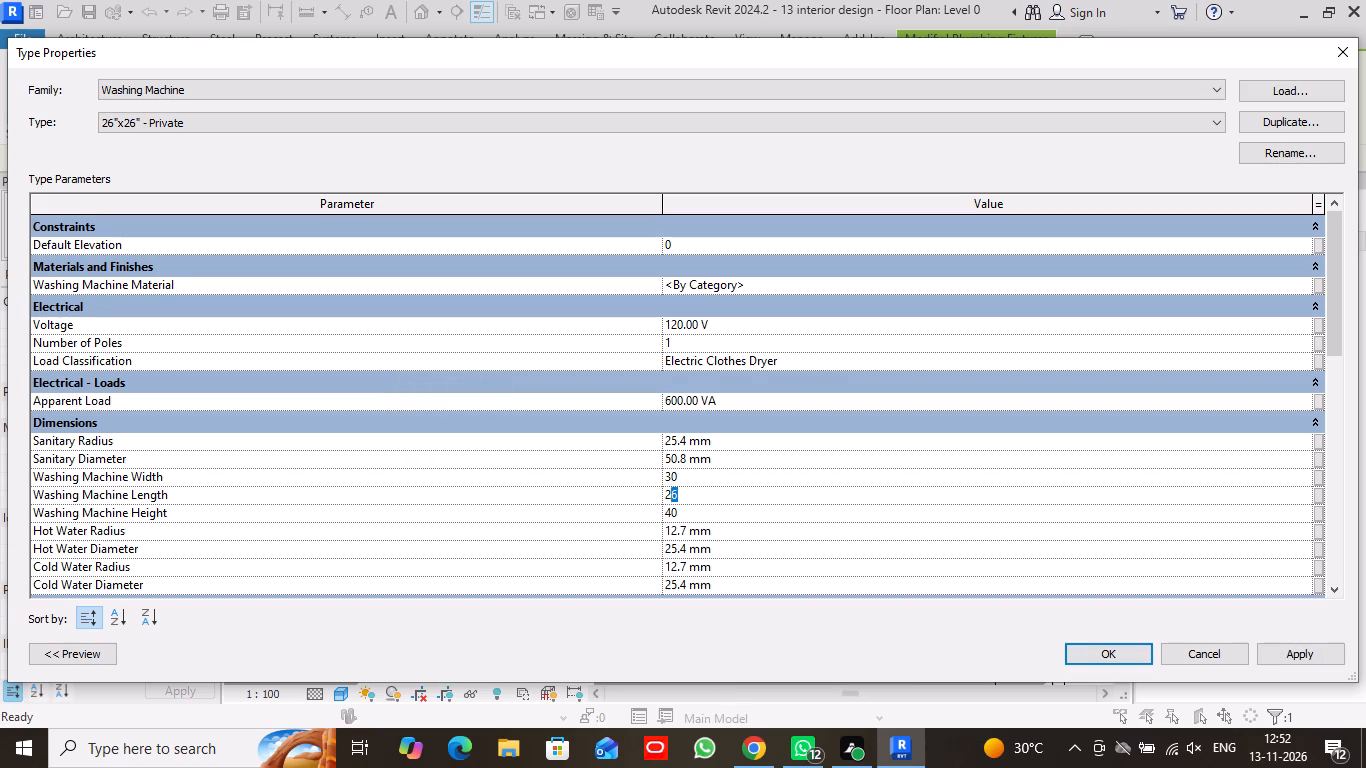
left_click_drag(660, 493, 644, 493)
type("30")
key("Return")
left_click(1105, 650)
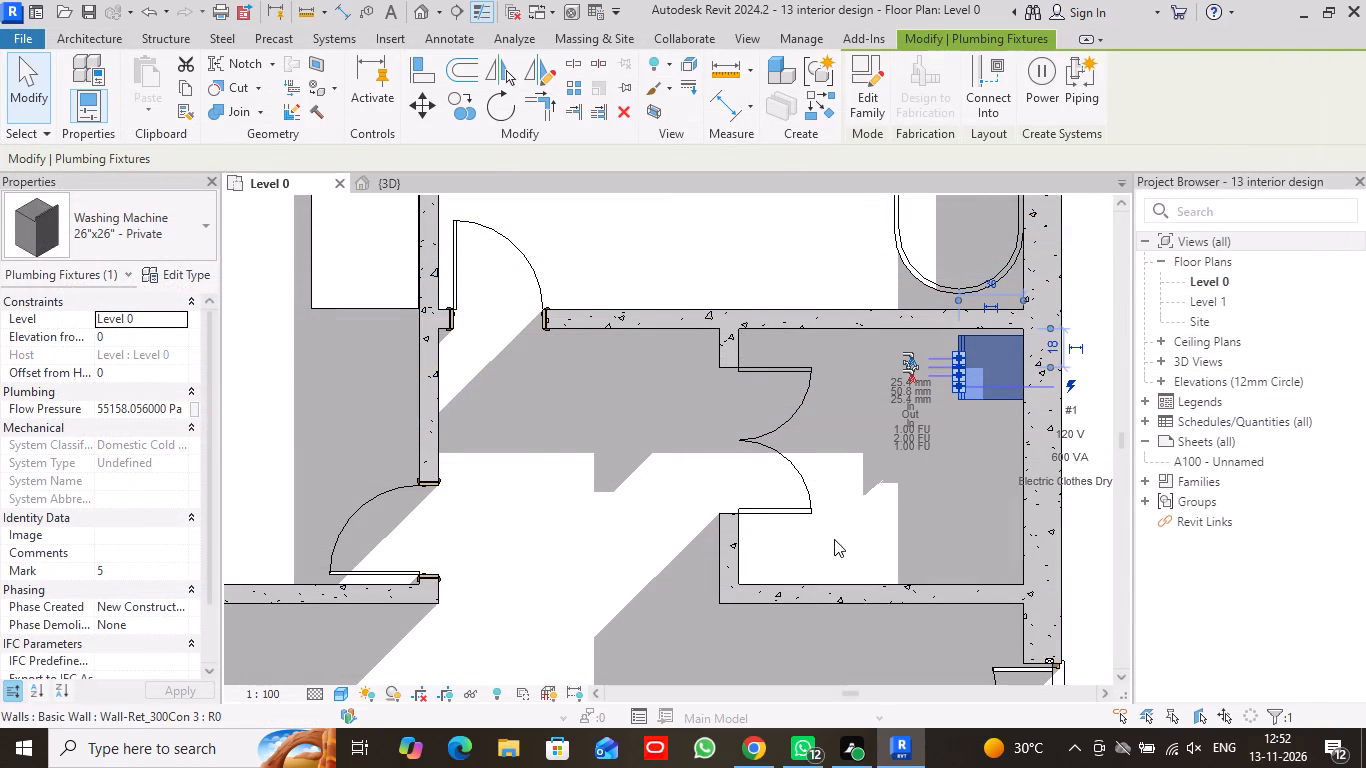
left_click(17, 84)
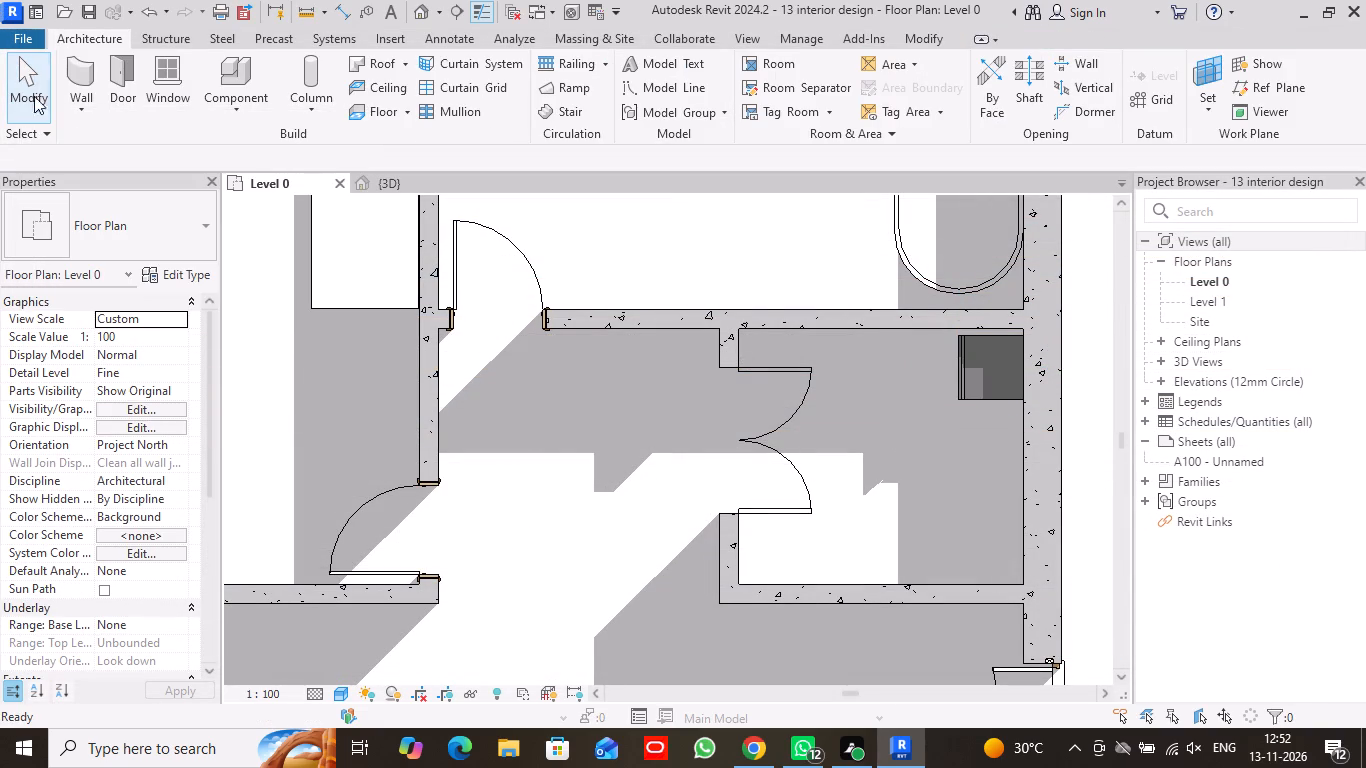
Inspect the washing machine in its room from the opposite side in the 3D view.
left_click(406, 190)
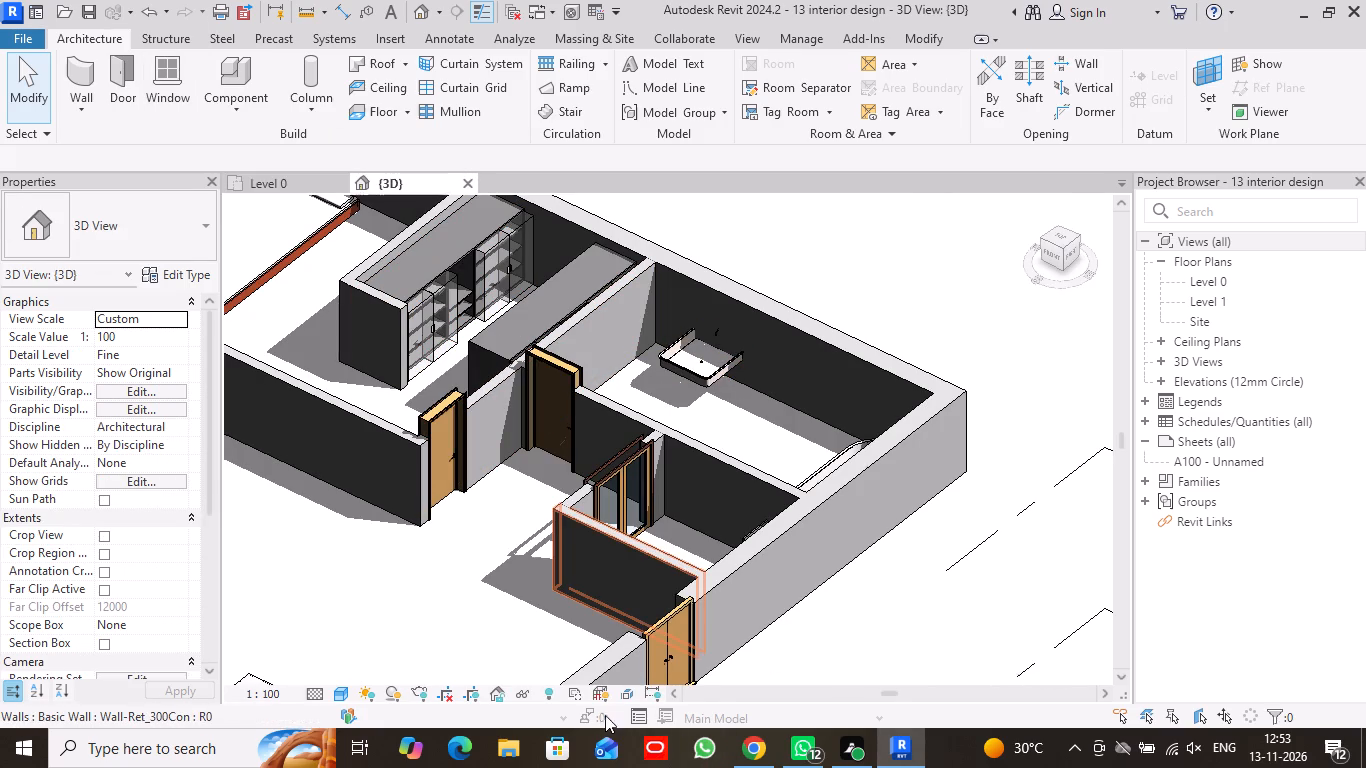
scroll(437, 616, "down", 2)
middle_click_drag(444, 615, 671, 491)
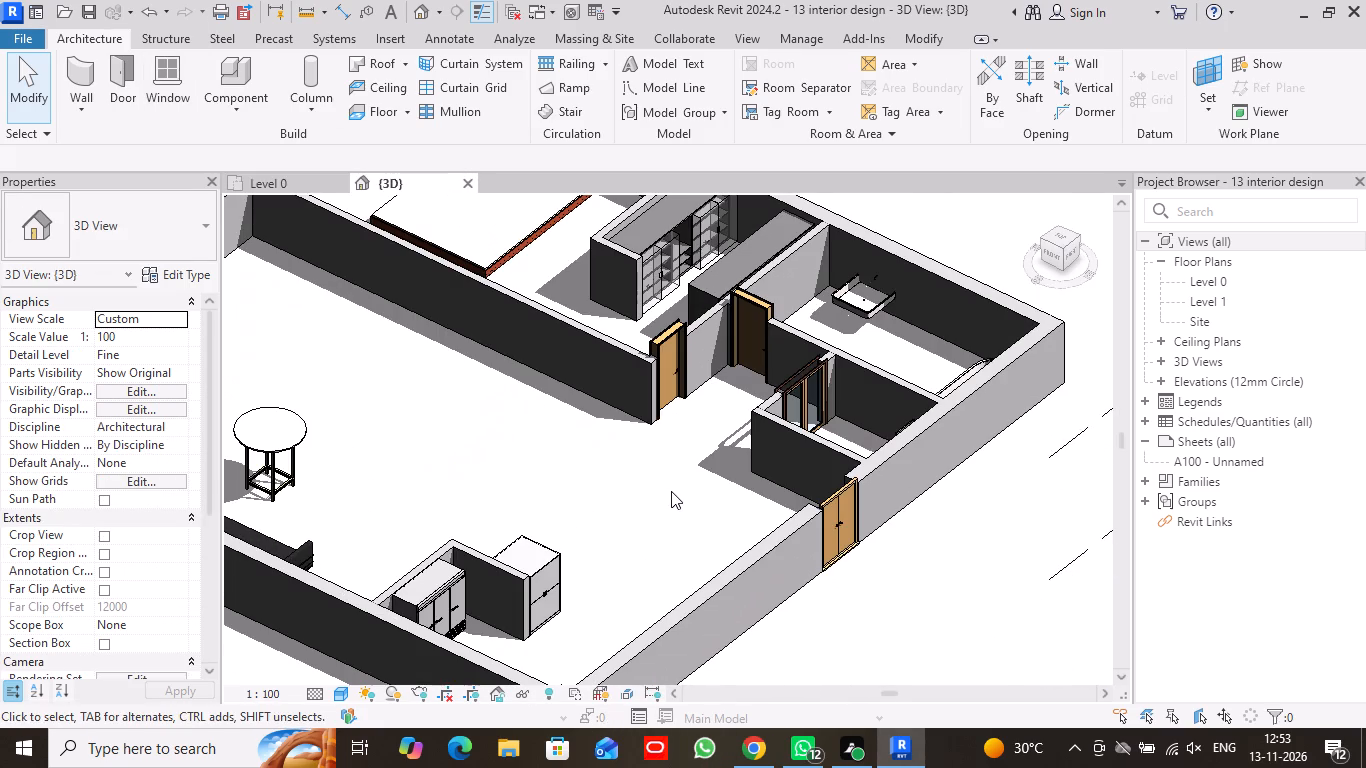
middle_click_drag(582, 476, 713, 498)
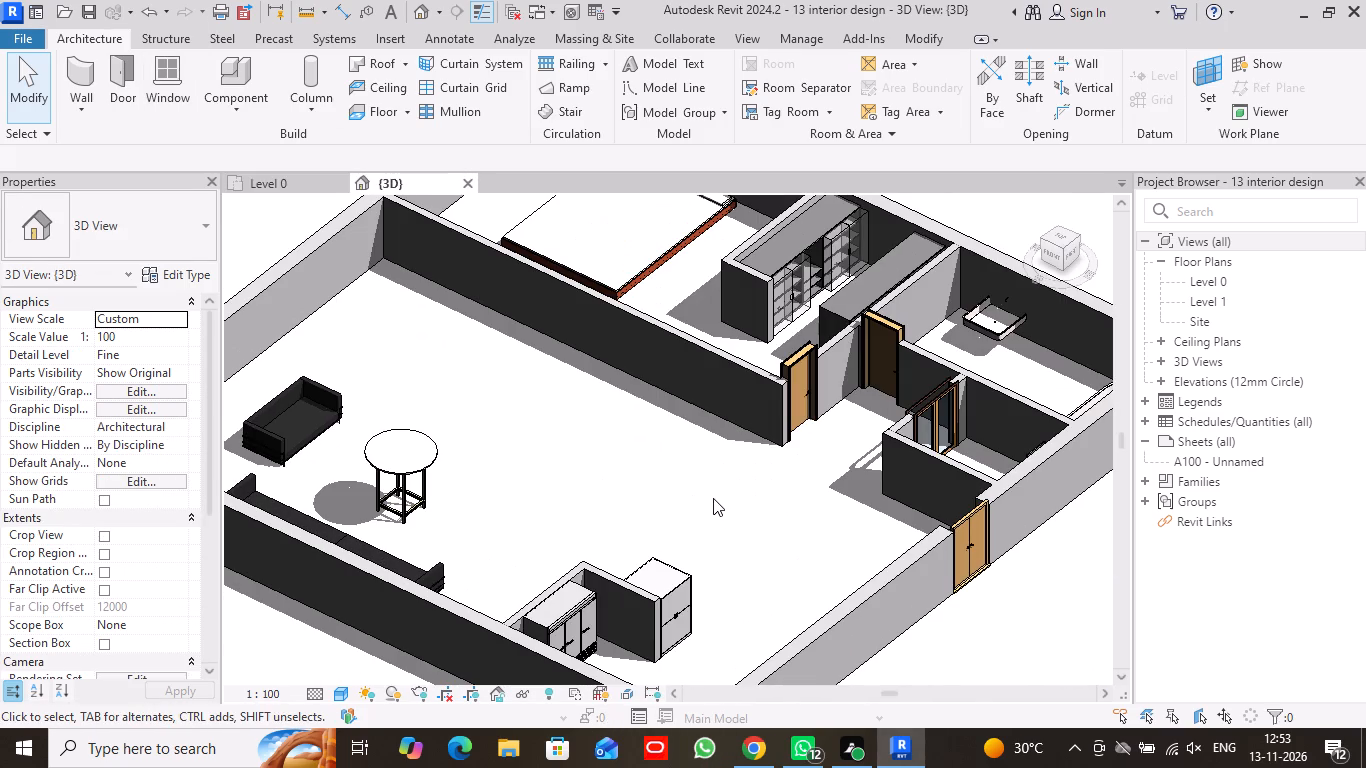
left_click_drag(1060, 229, 1084, 259)
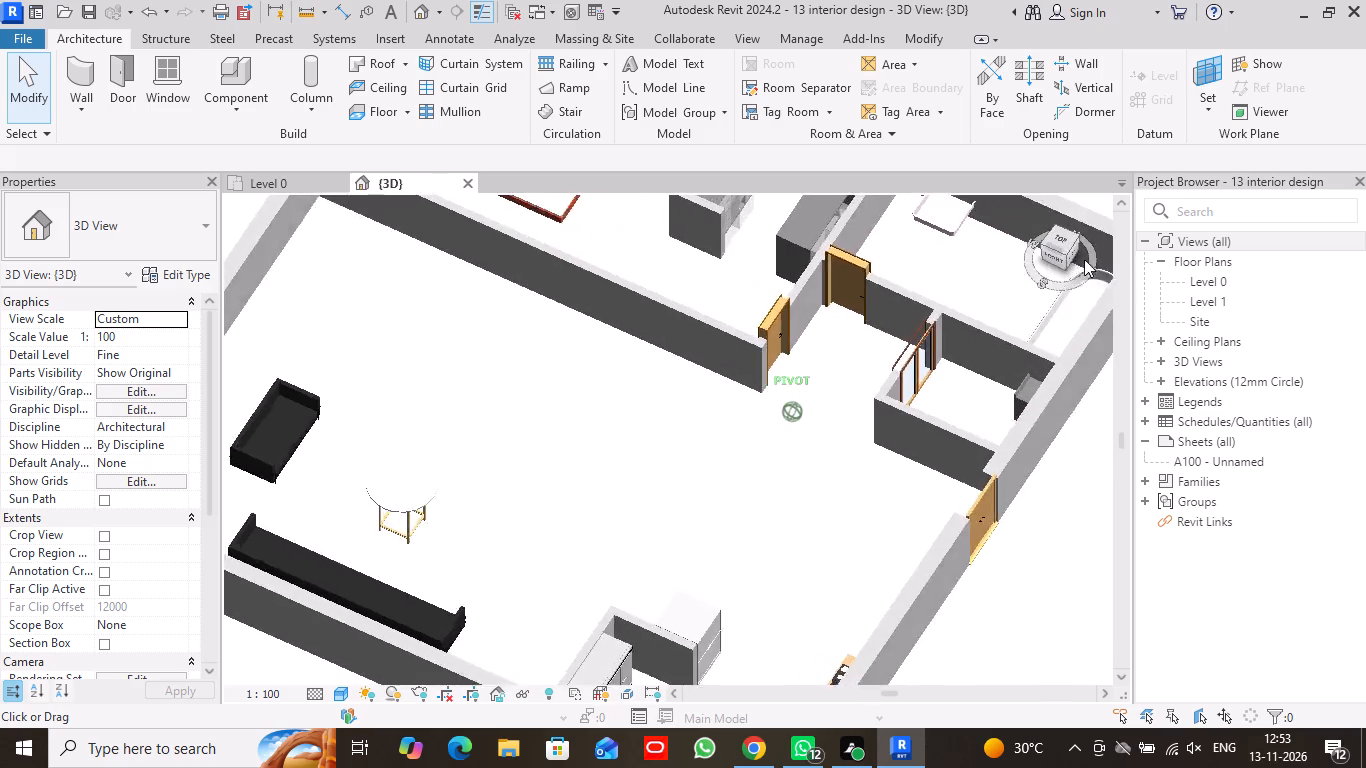
left_click_drag(1084, 259, 337, 234)
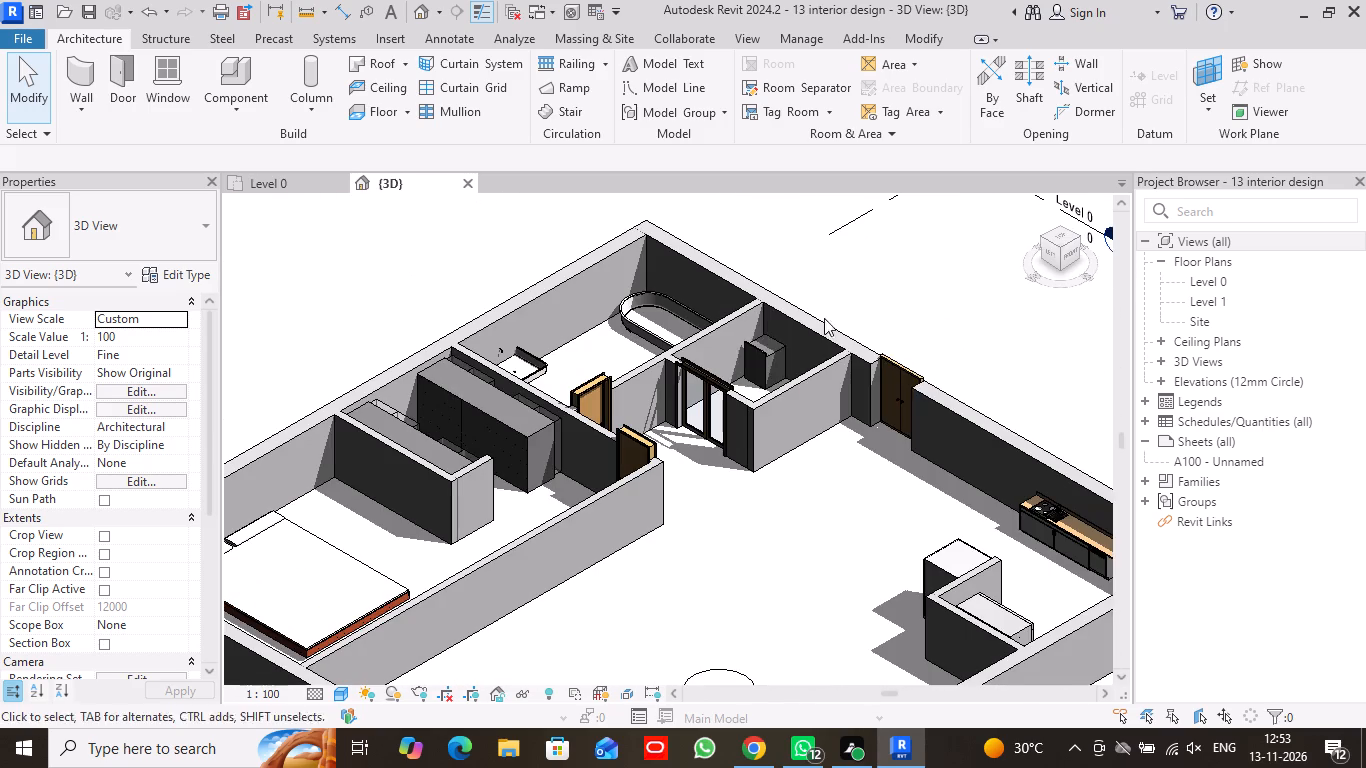
scroll(750, 367, "up", 5)
scroll(751, 364, "down", 1)
scroll(751, 364, "up", 2)
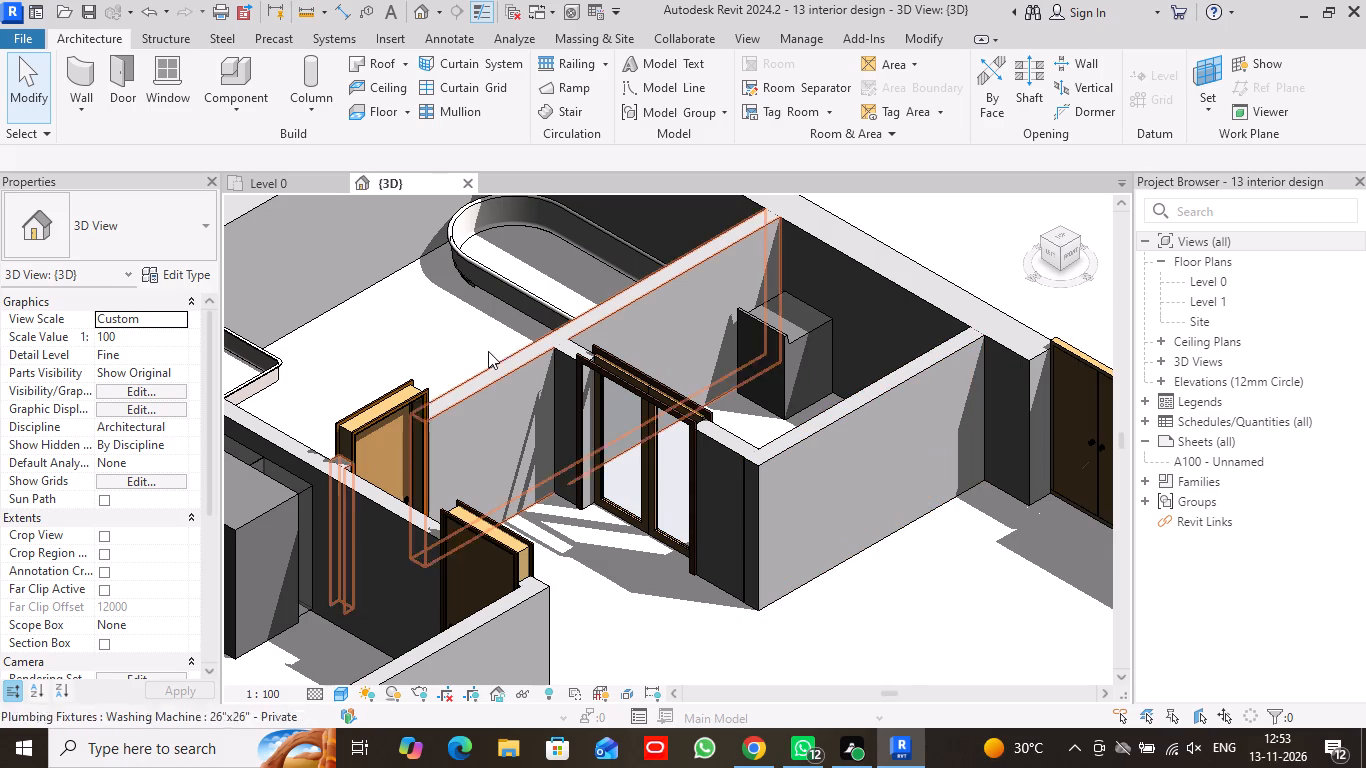
Load the TV - Flat Screen family from the US library's Furniture folder as a component.
left_click(247, 104)
left_click(251, 140)
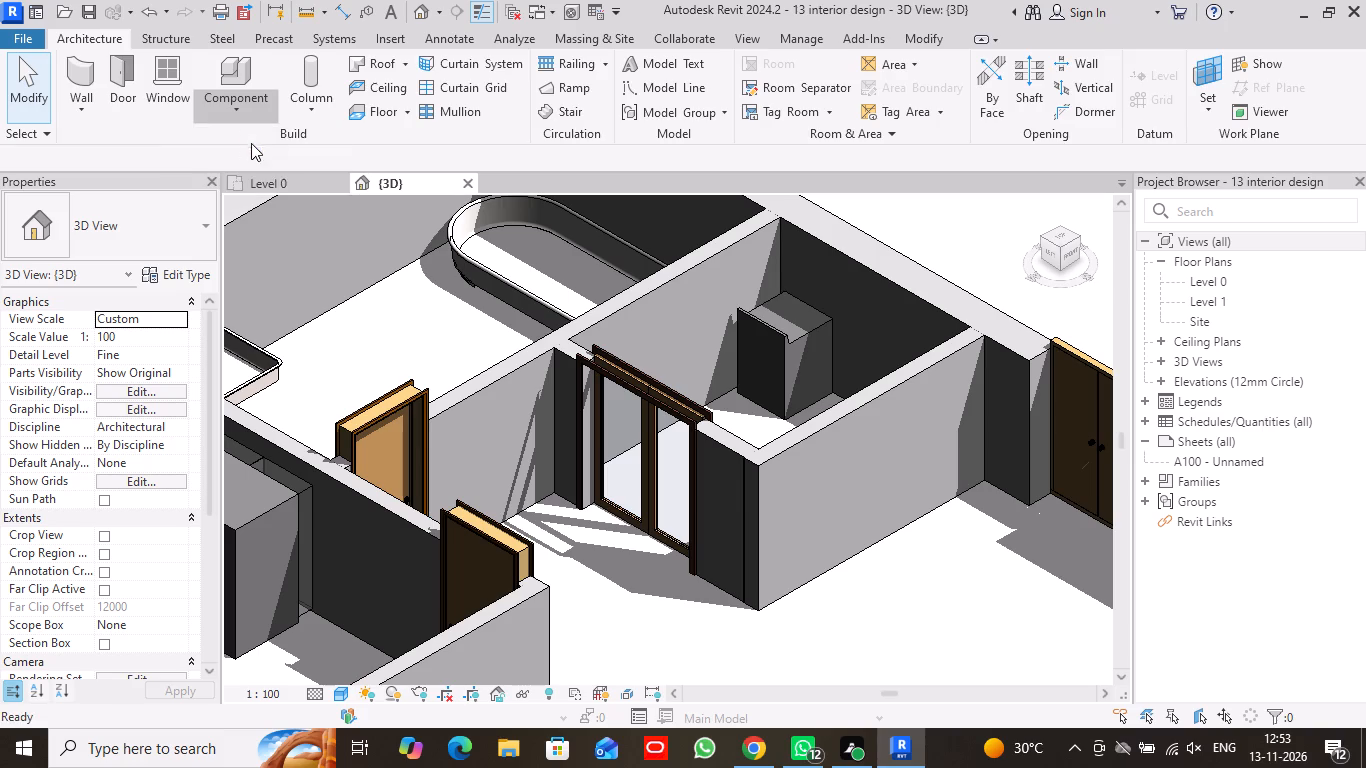
left_click(871, 79)
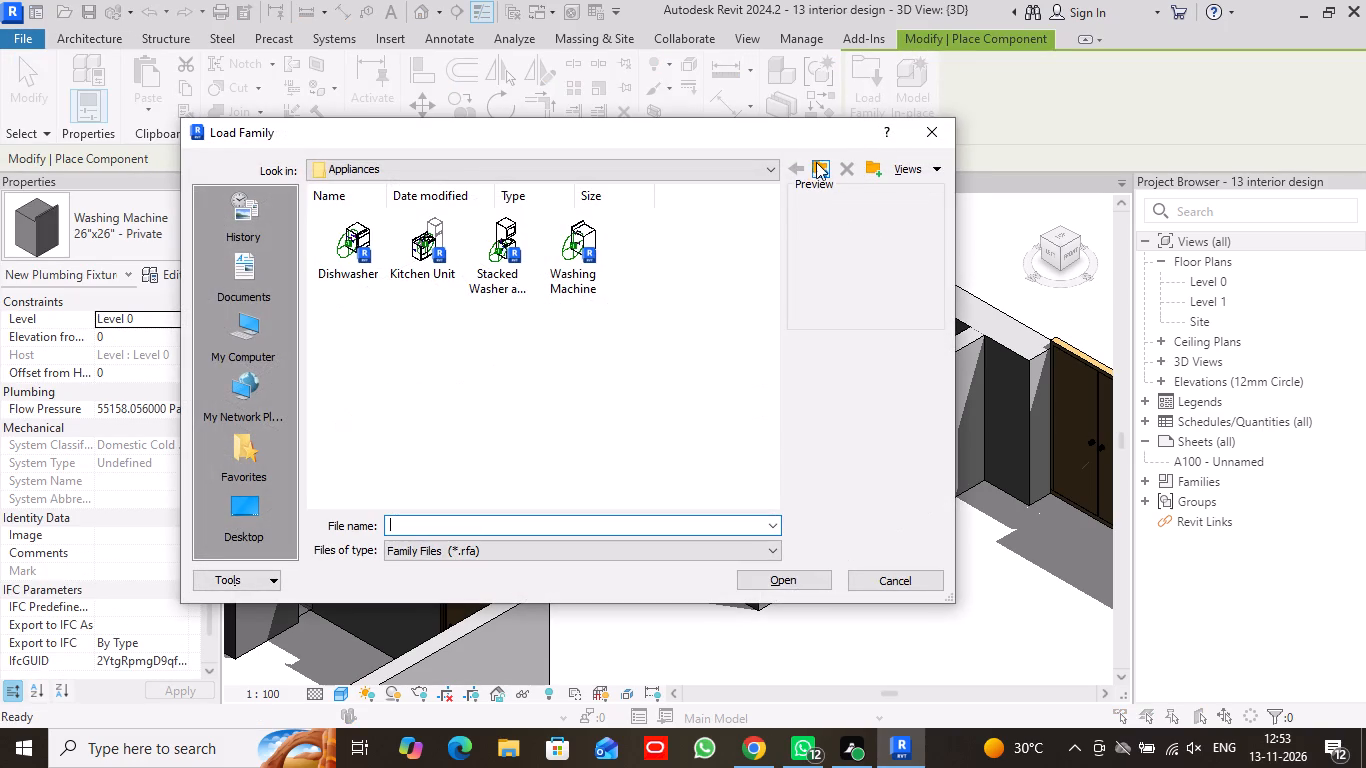
left_click(813, 164)
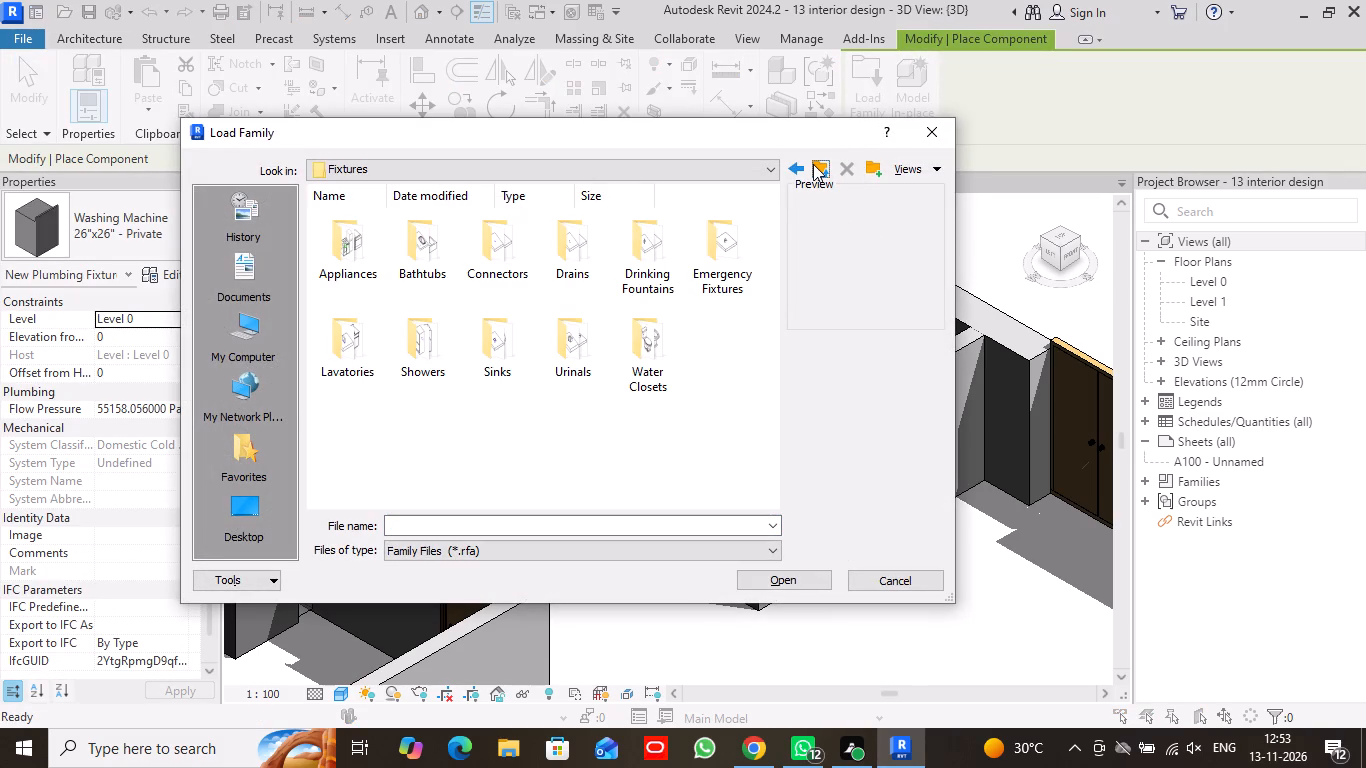
double_click(366, 266)
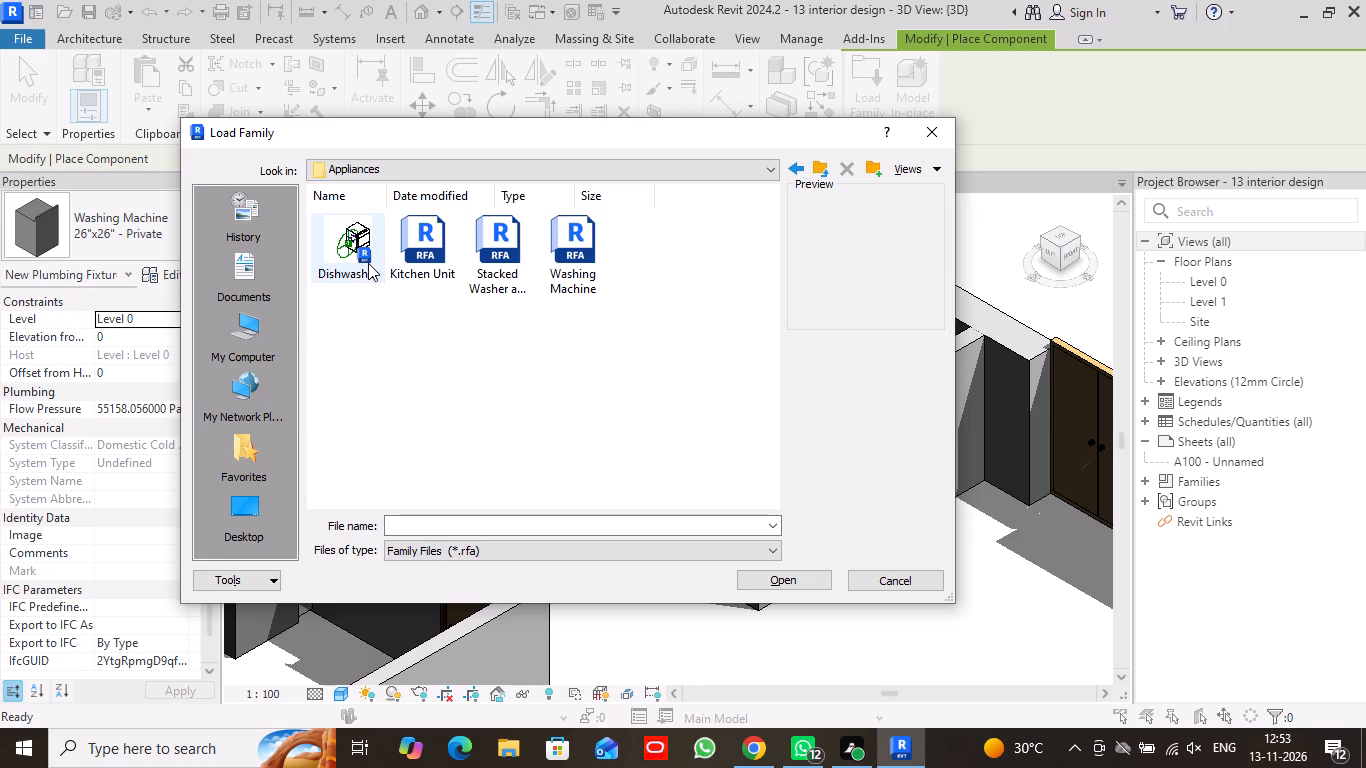
left_click(823, 172)
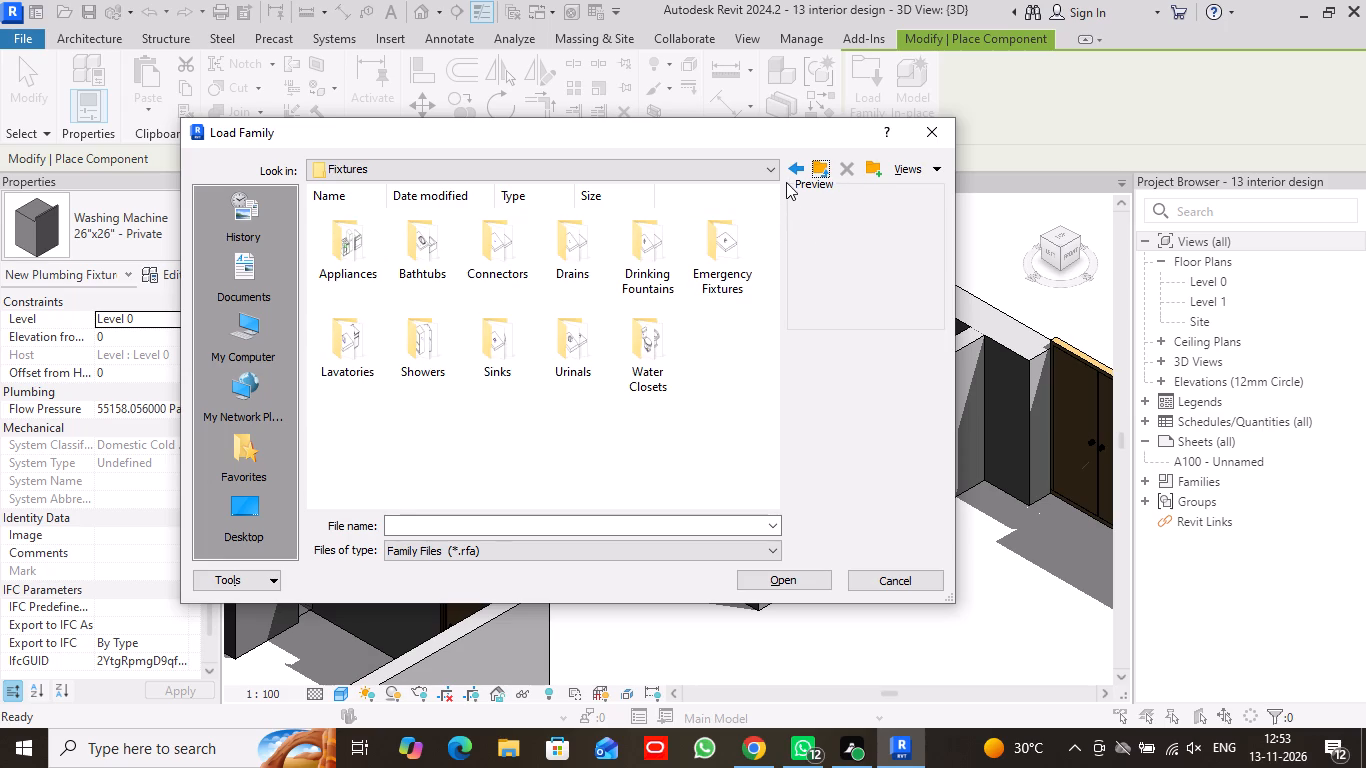
left_click(815, 163)
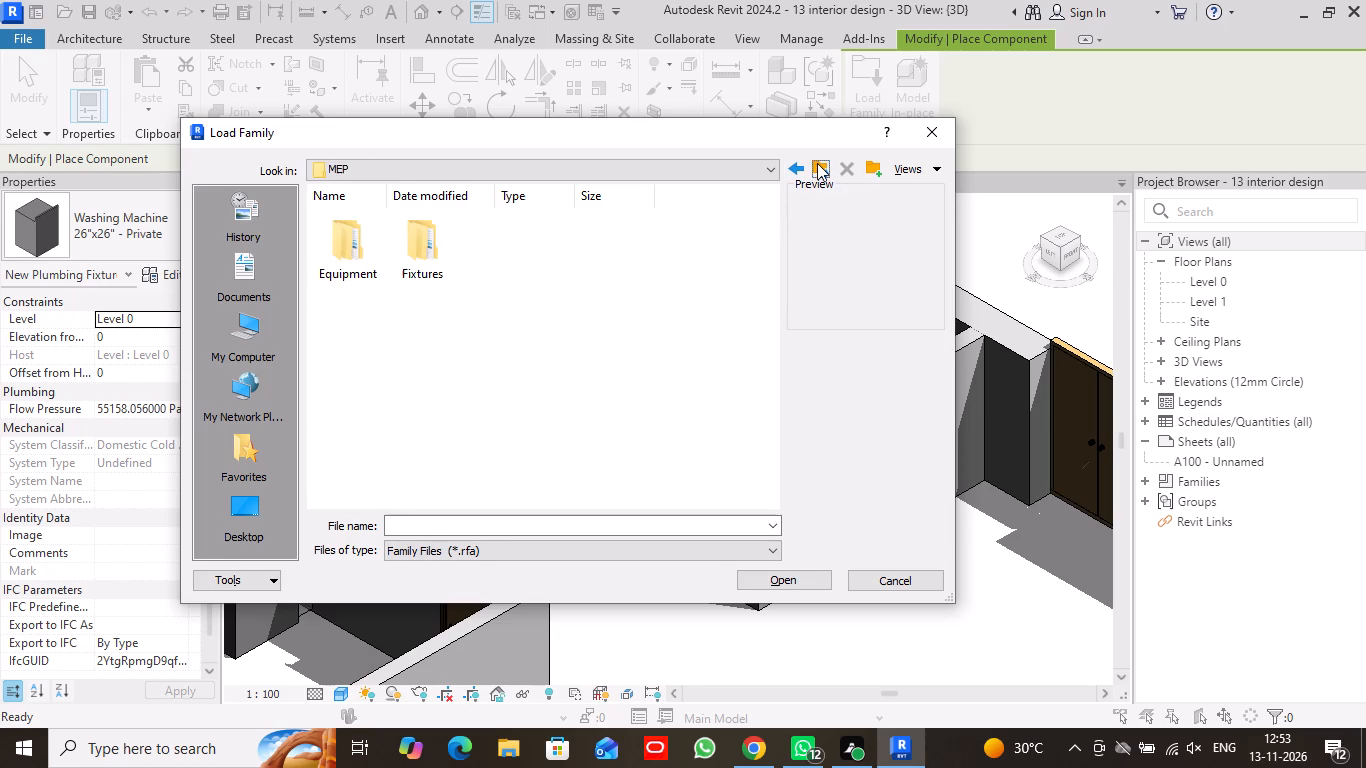
left_click(817, 163)
left_click(817, 163)
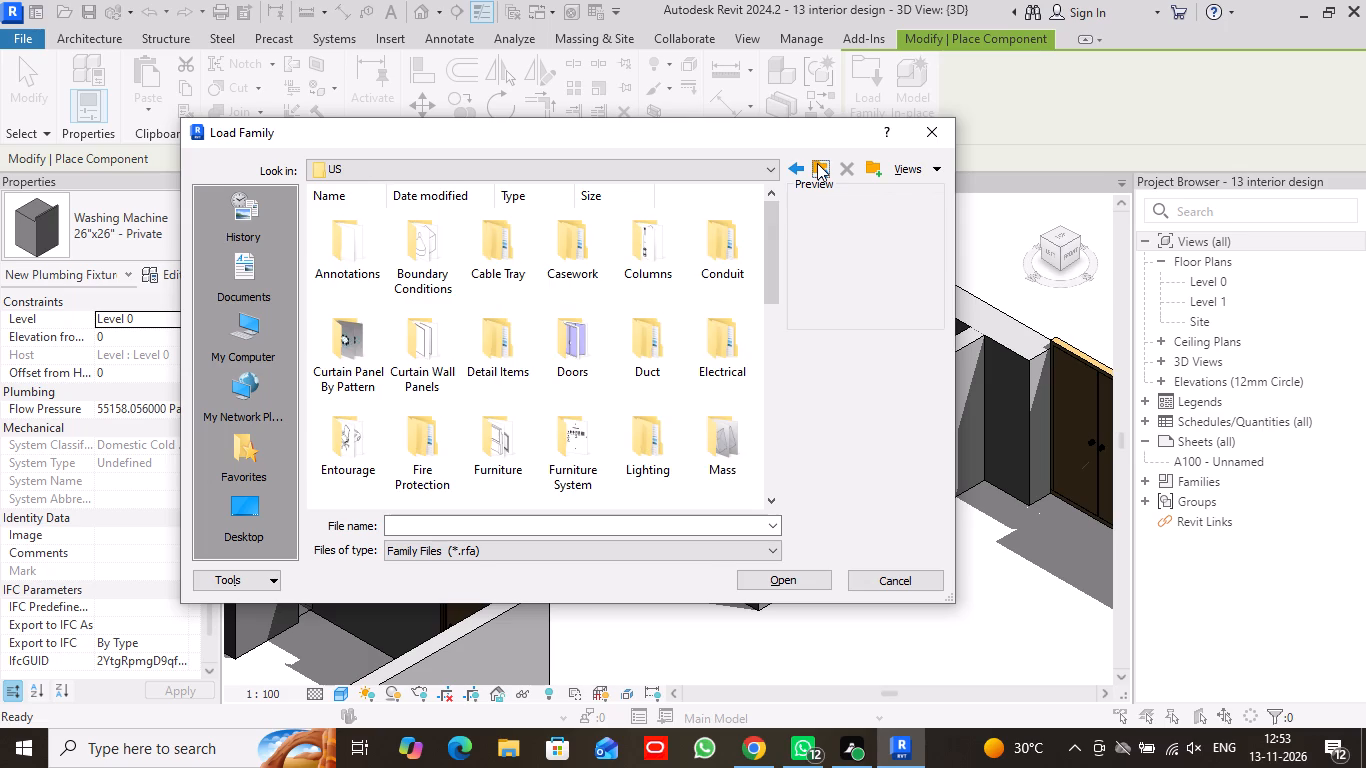
scroll(670, 267, "up", 5)
double_click(586, 433)
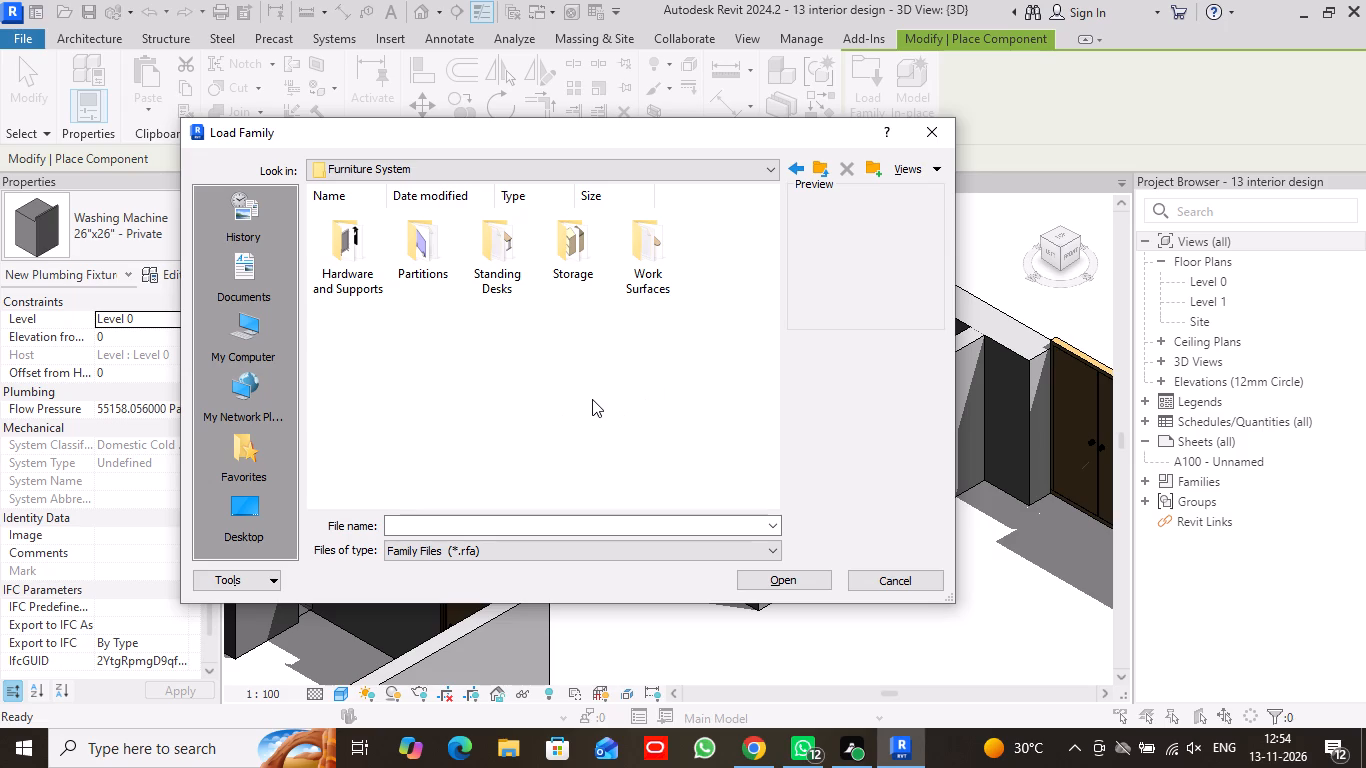
left_click(799, 169)
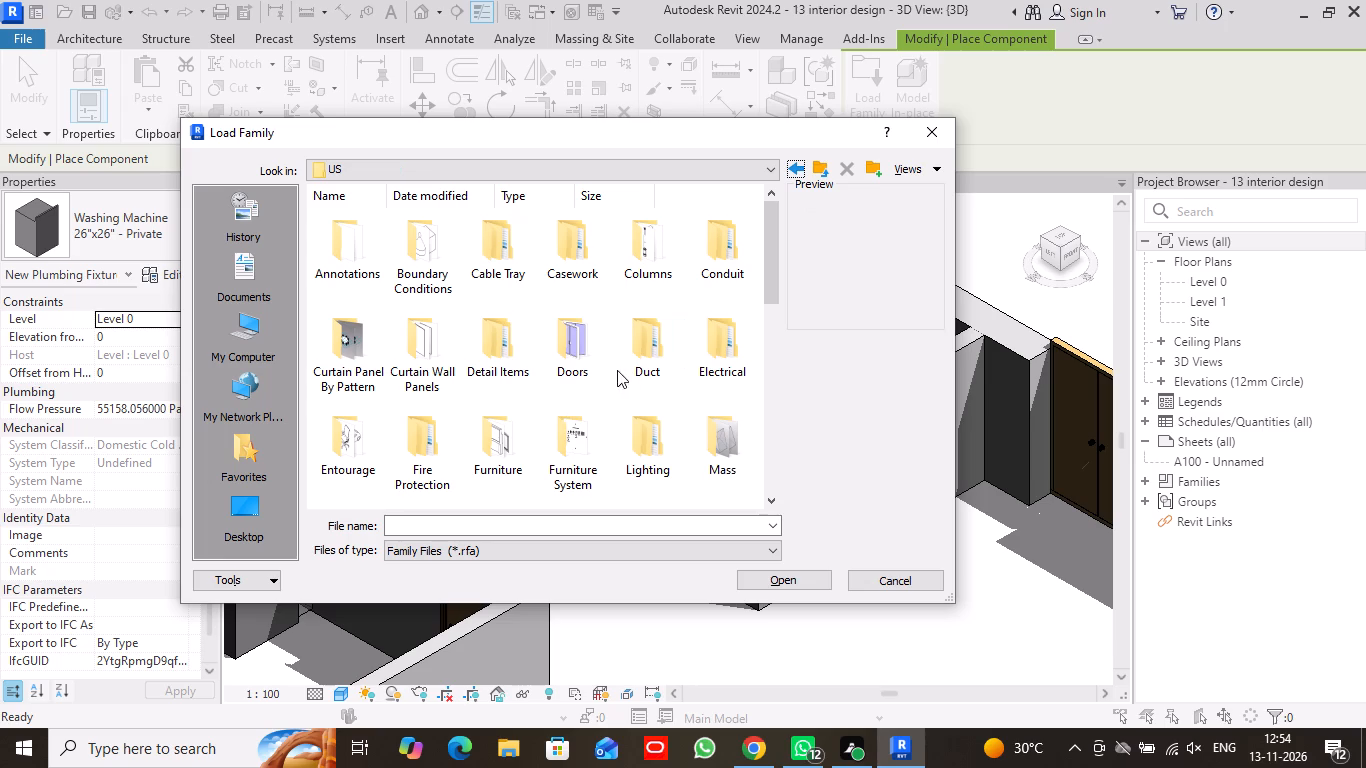
scroll(586, 381, "down", 1)
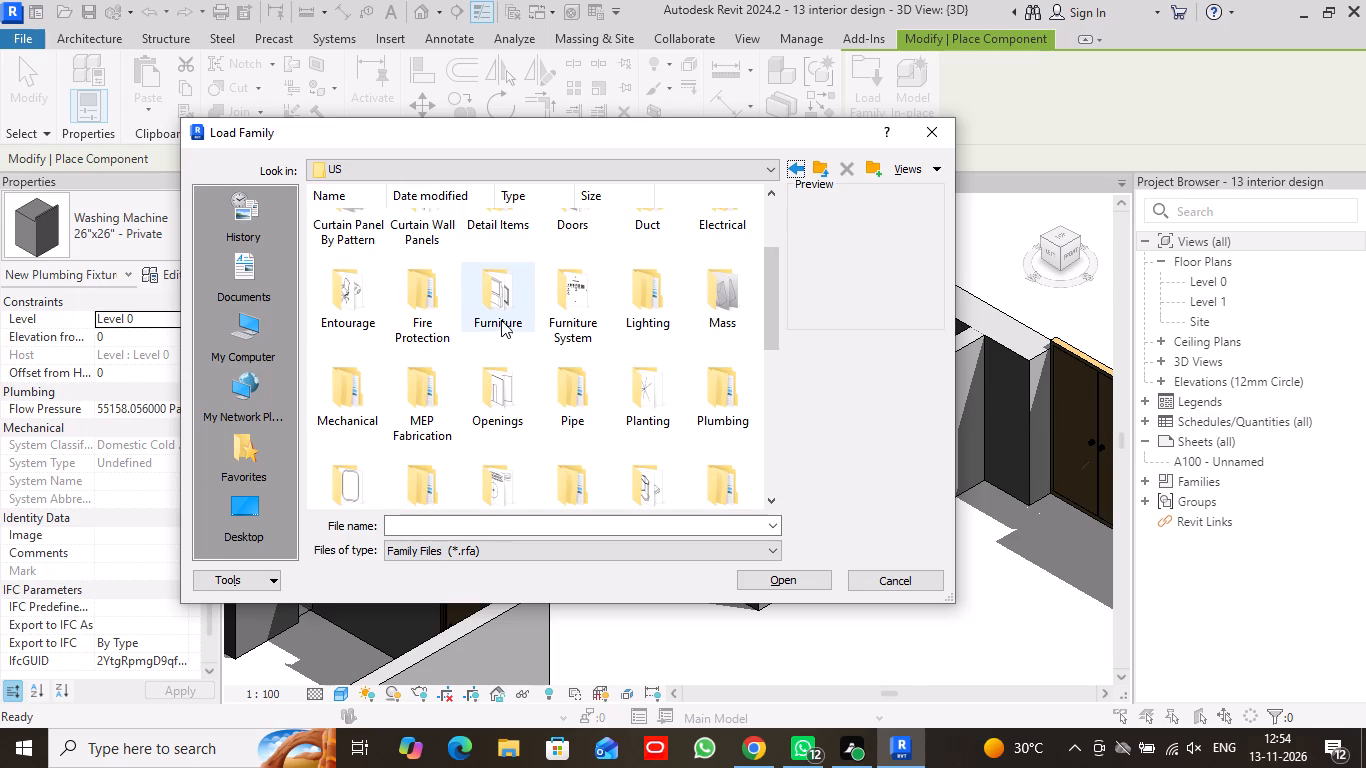
double_click(518, 314)
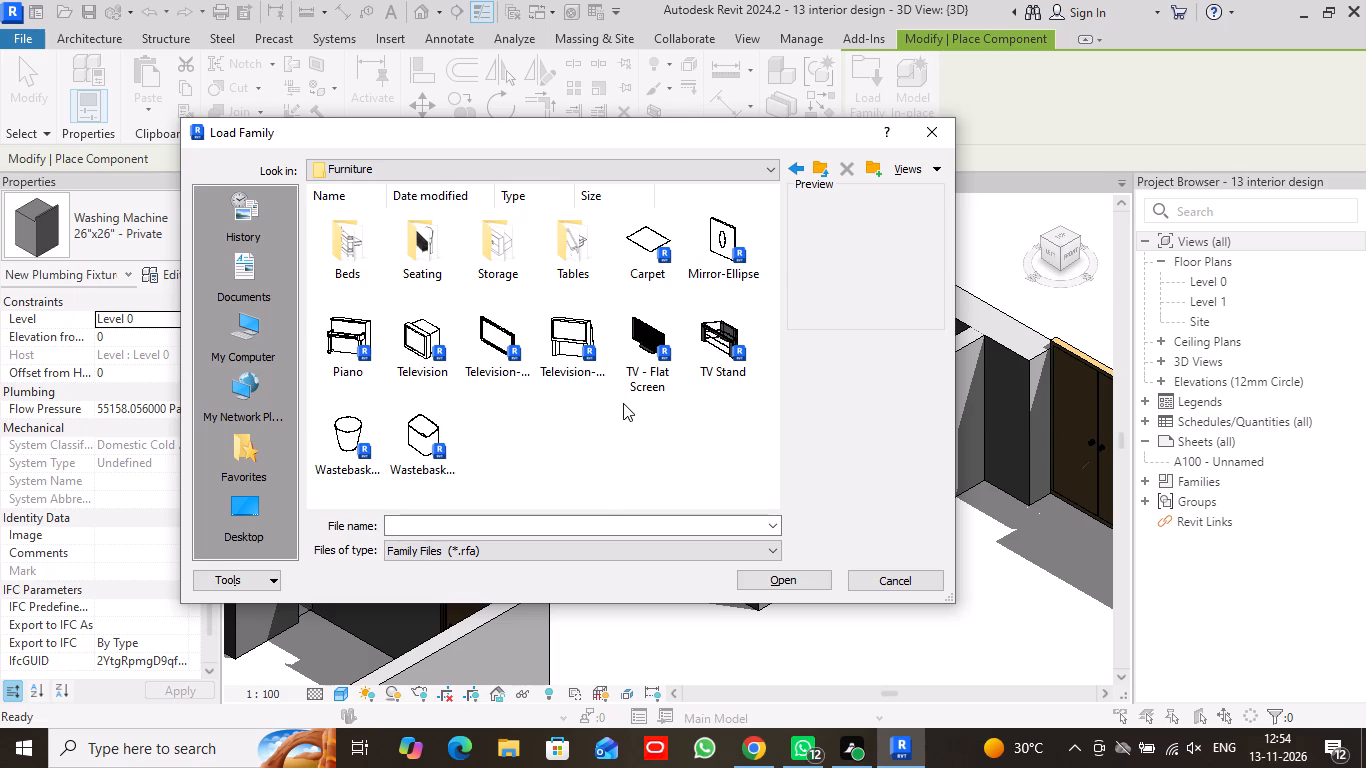
left_click(645, 350)
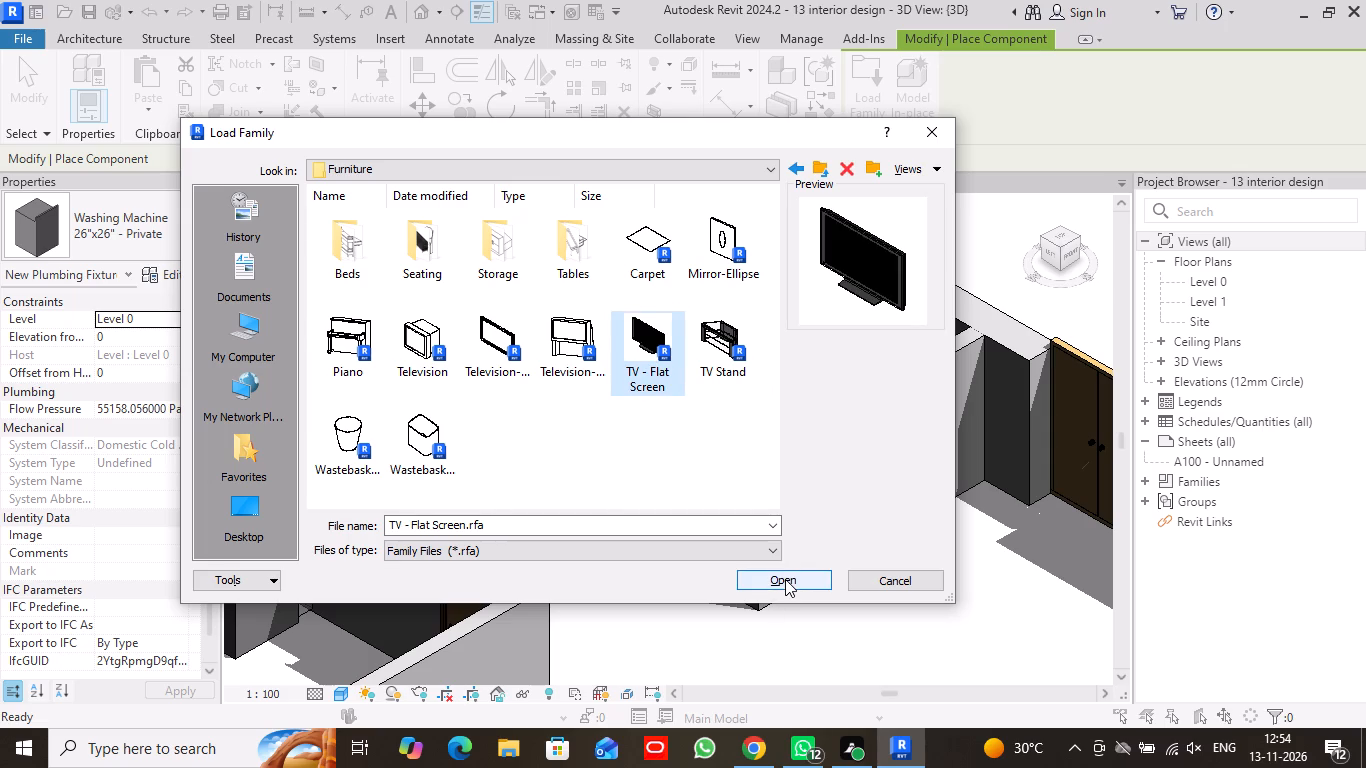
left_click(785, 579)
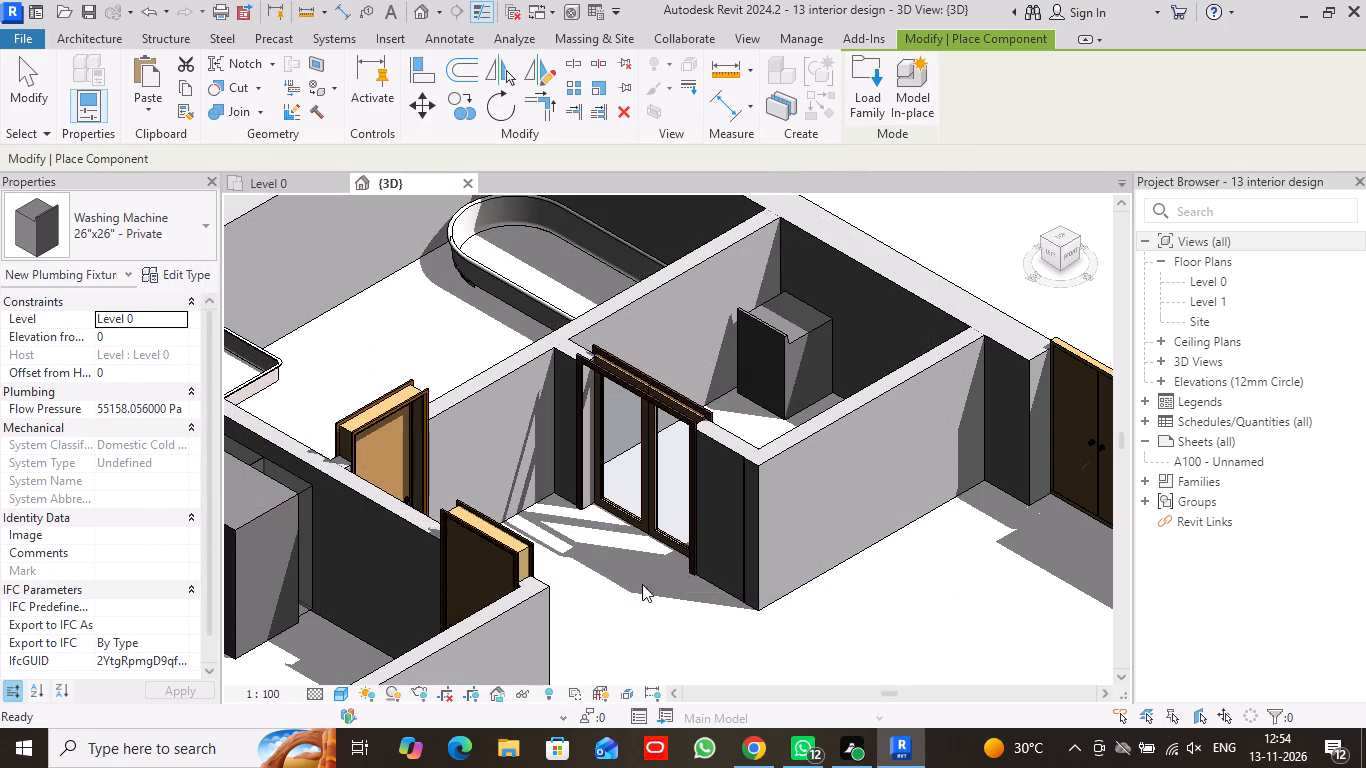
Place a 50" flat-screen TV on the Level 0 plan near the living area wall opposite the long sofa.
left_click(210, 214)
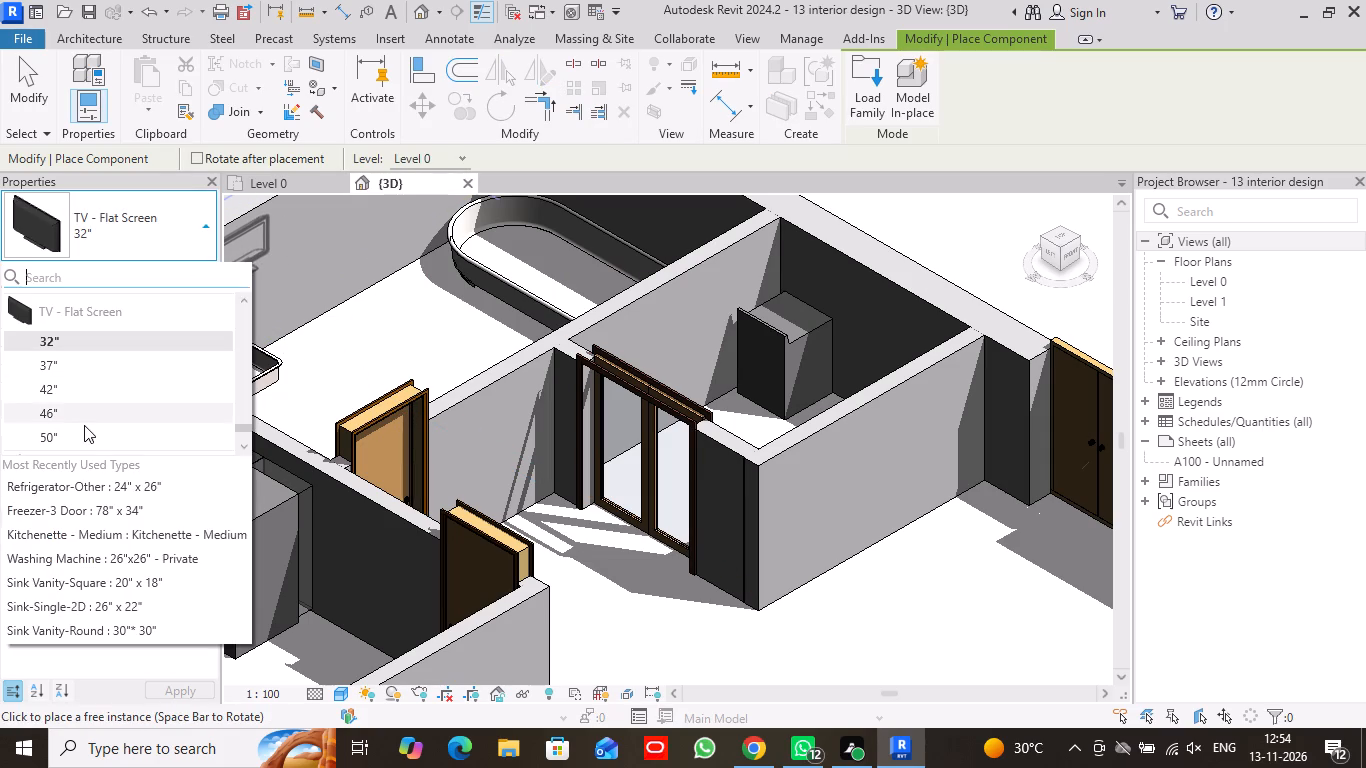
left_click(80, 433)
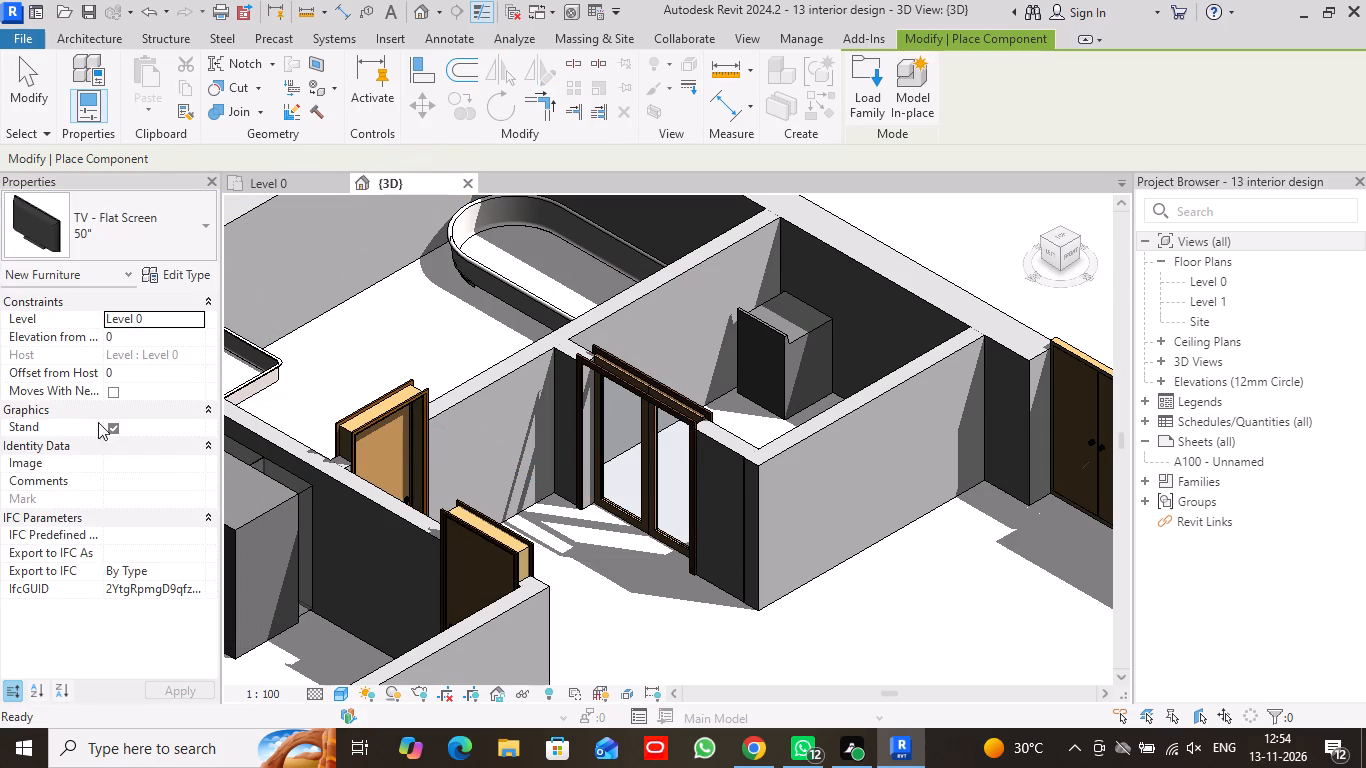
left_click(302, 186)
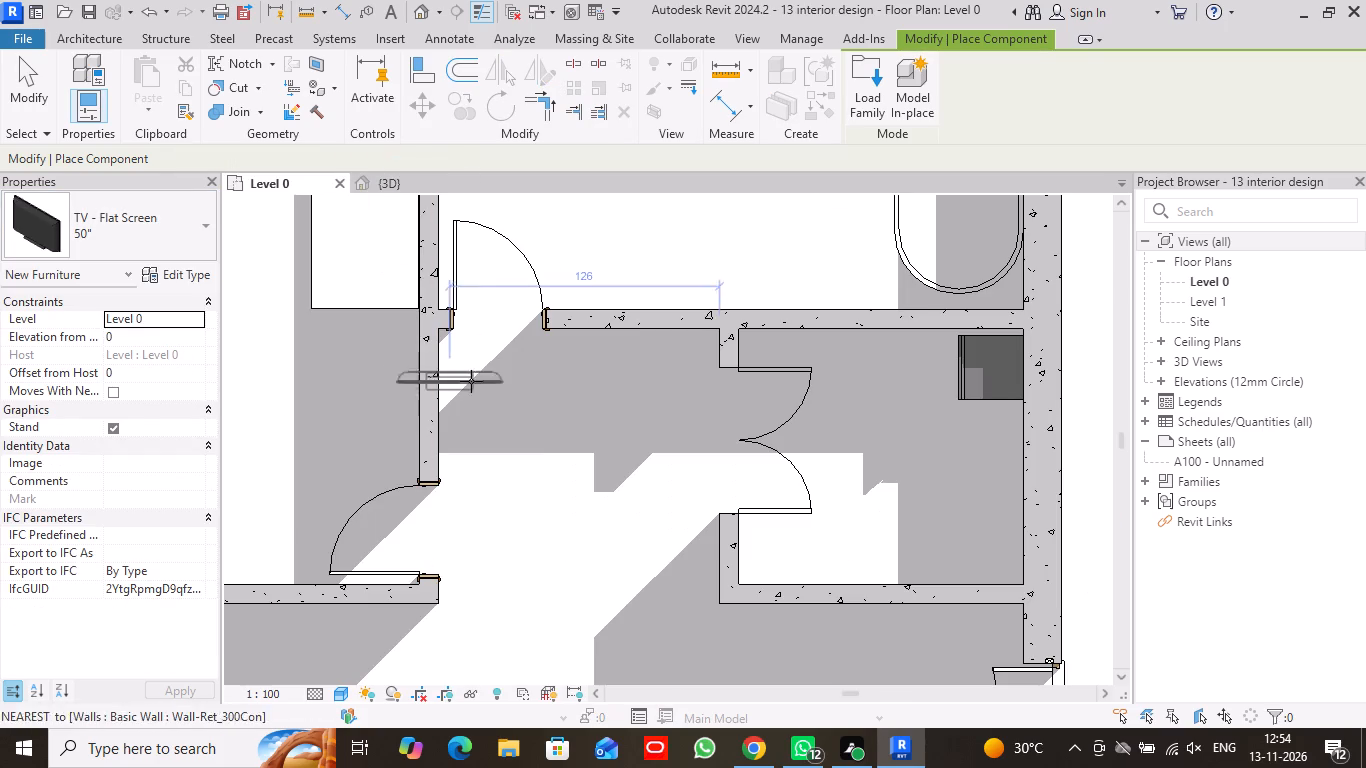
scroll(544, 481, "down", 3)
middle_click_drag(553, 525, 1010, 195)
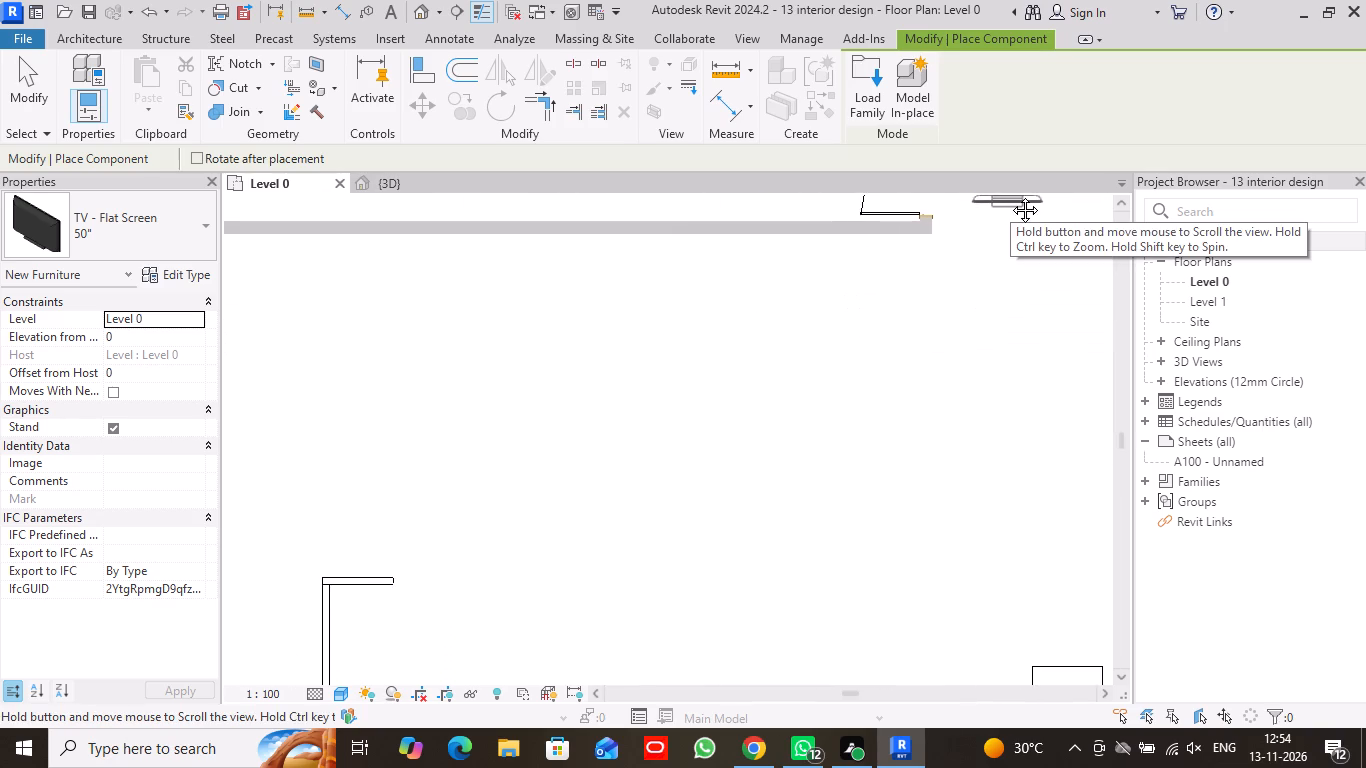
middle_click_drag(1010, 195, 1009, 203)
scroll(674, 516, "down", 2)
middle_click_drag(666, 519, 651, 468)
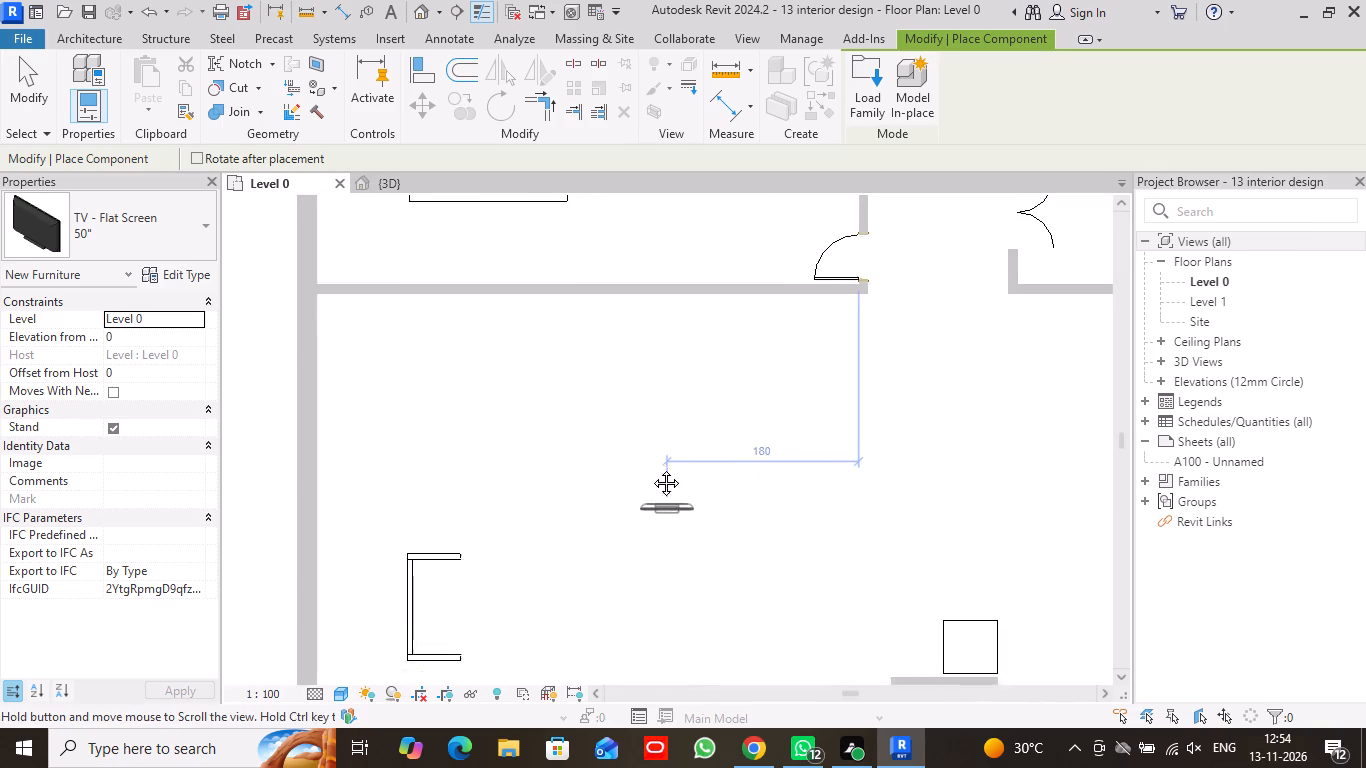
middle_click_drag(651, 468, 669, 408)
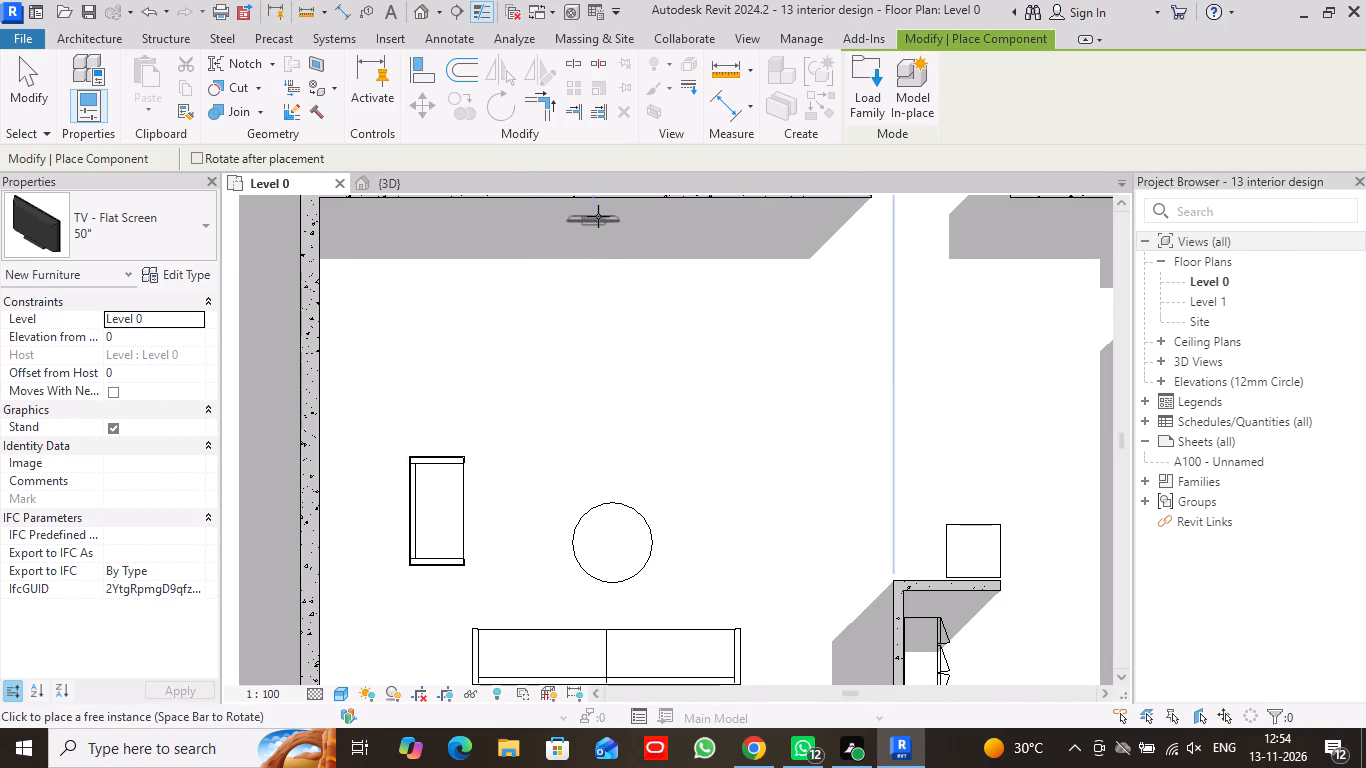
left_click(605, 214)
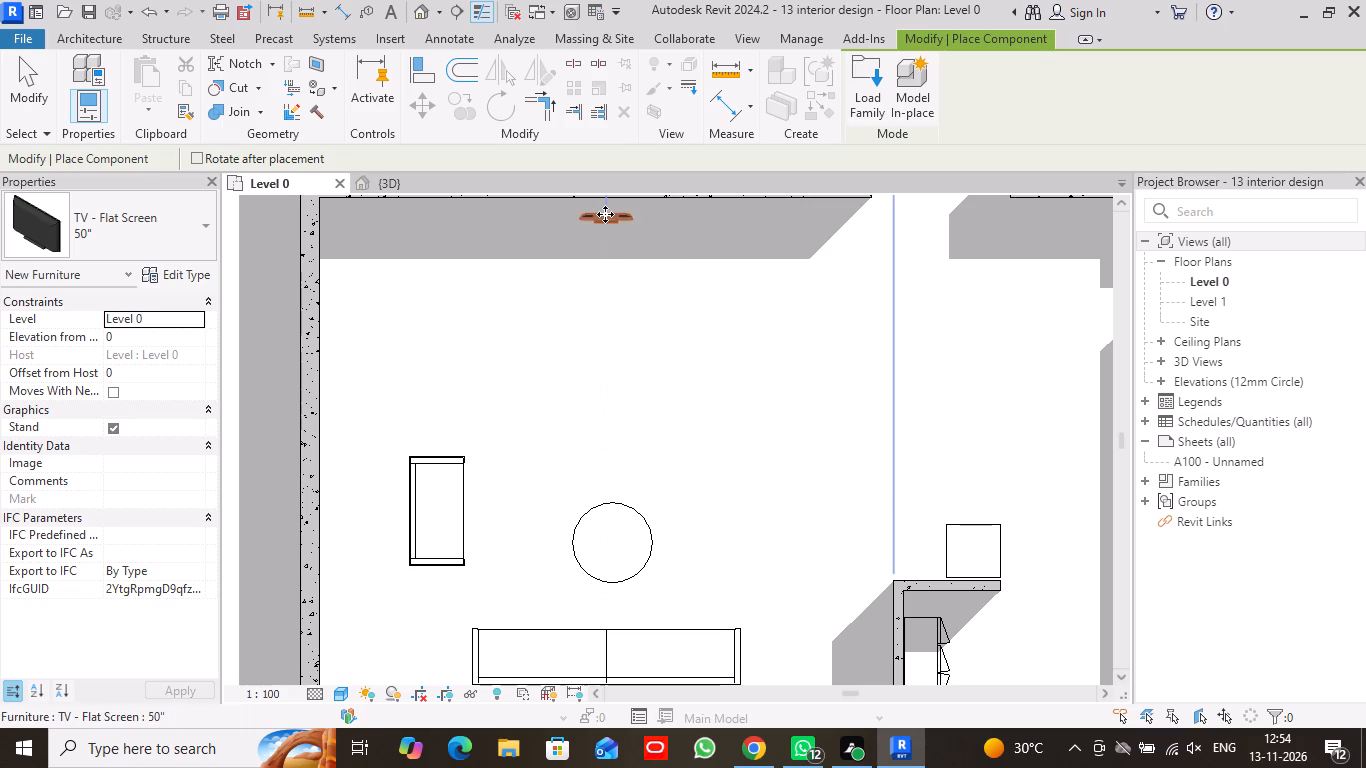
left_click(42, 109)
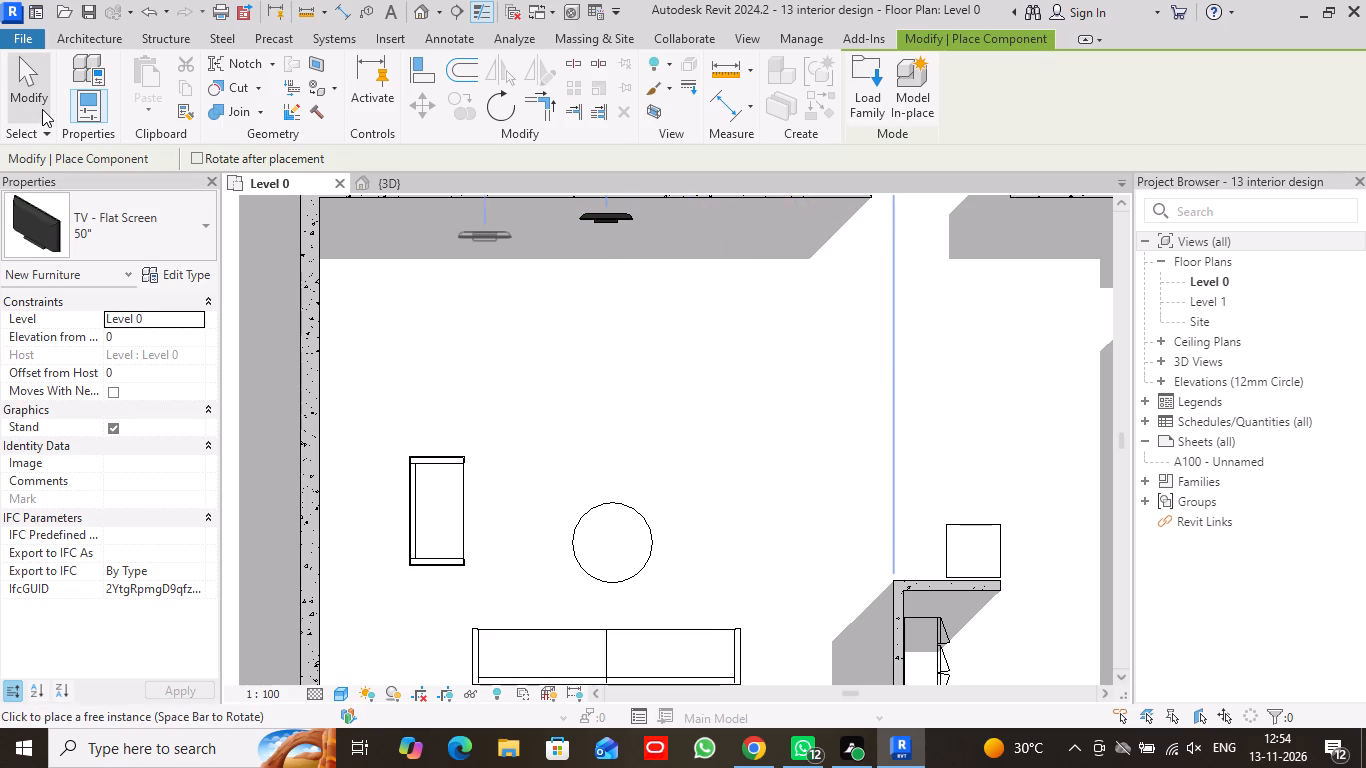
Nudge the placed TV up until its back sits against the living area wall.
left_click(600, 221)
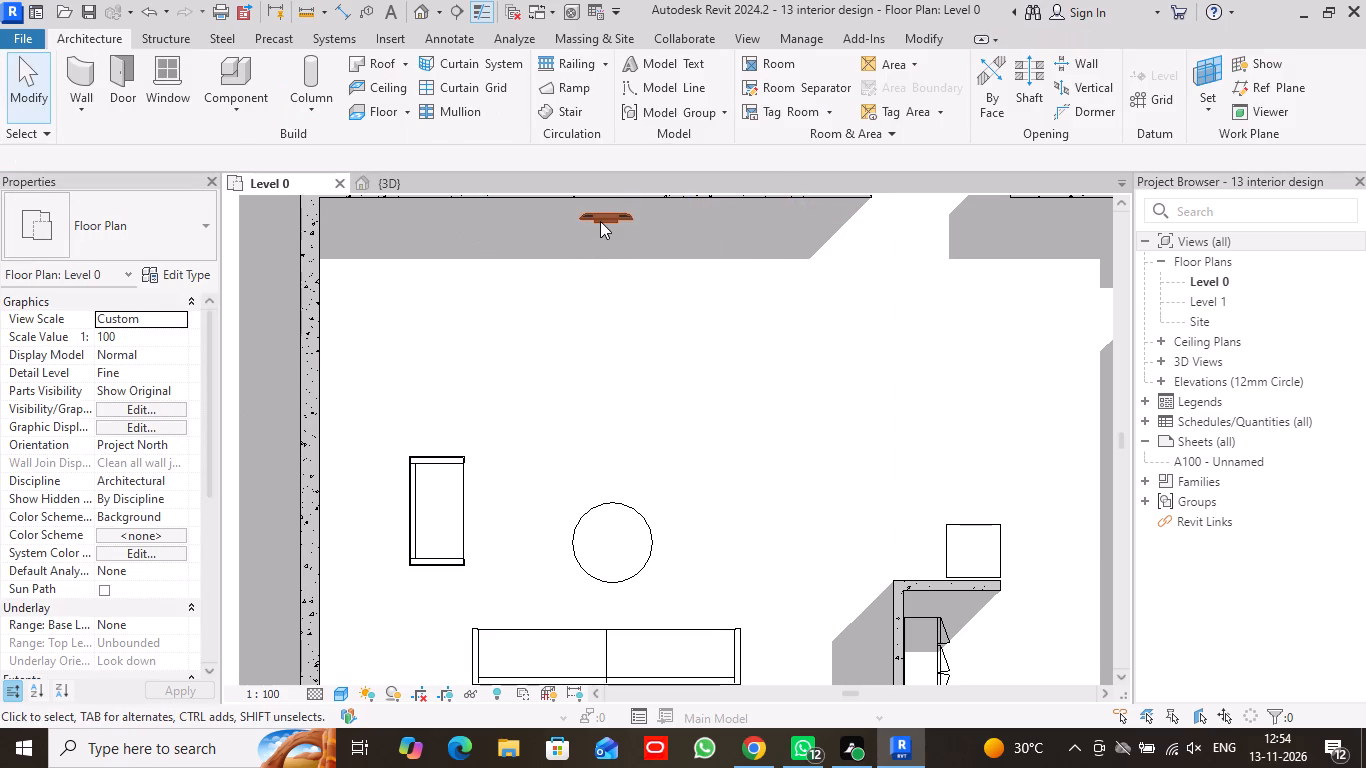
key("Up")
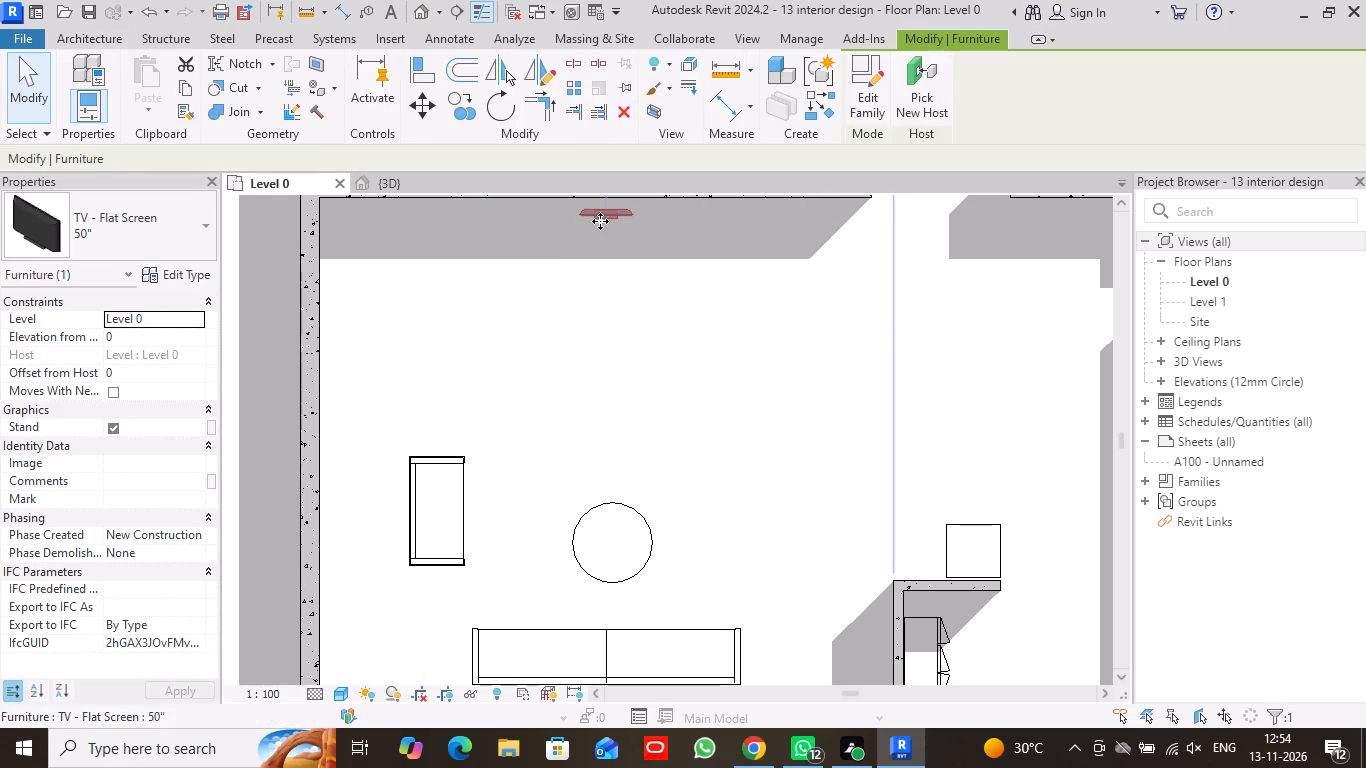
key("Up")
key("Up")
key("Up")
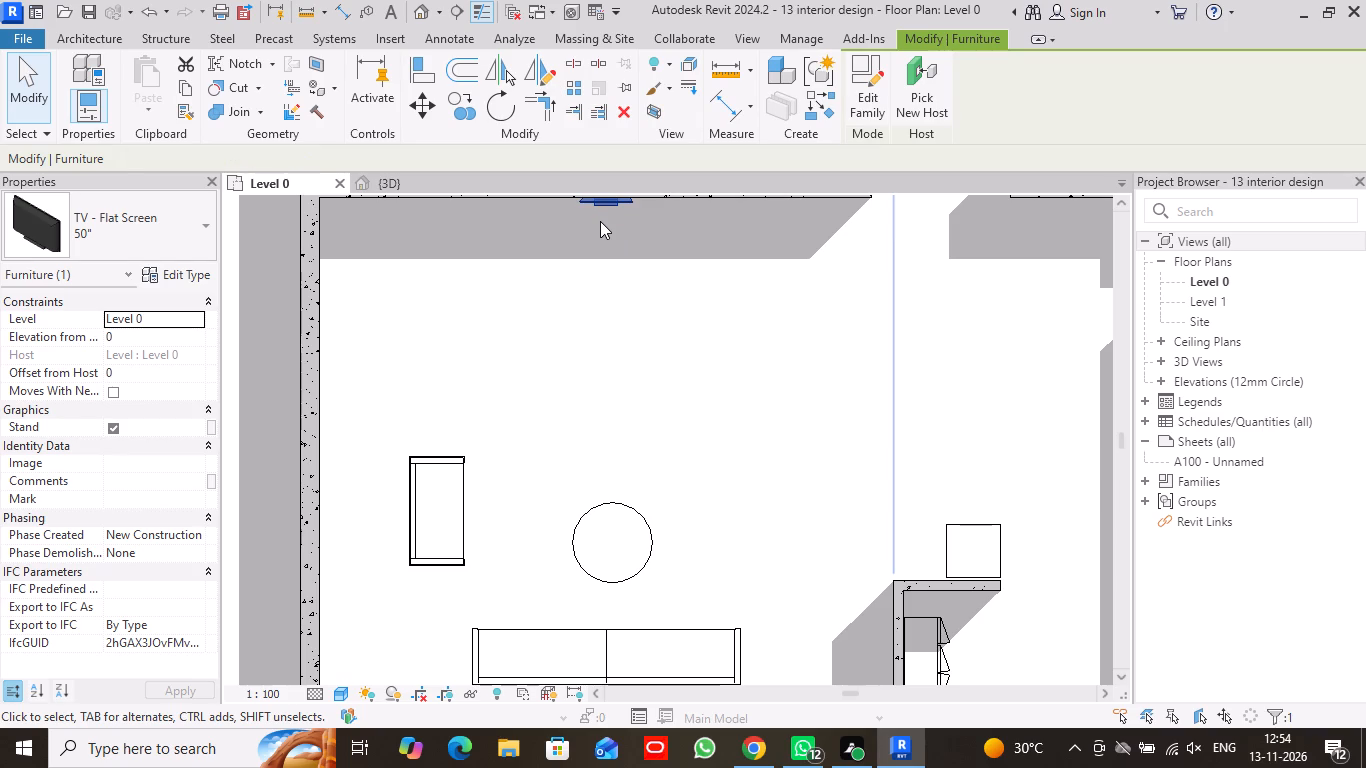
scroll(596, 214, "down", 1)
middle_click_drag(608, 239, 610, 345)
scroll(608, 297, "up", 2)
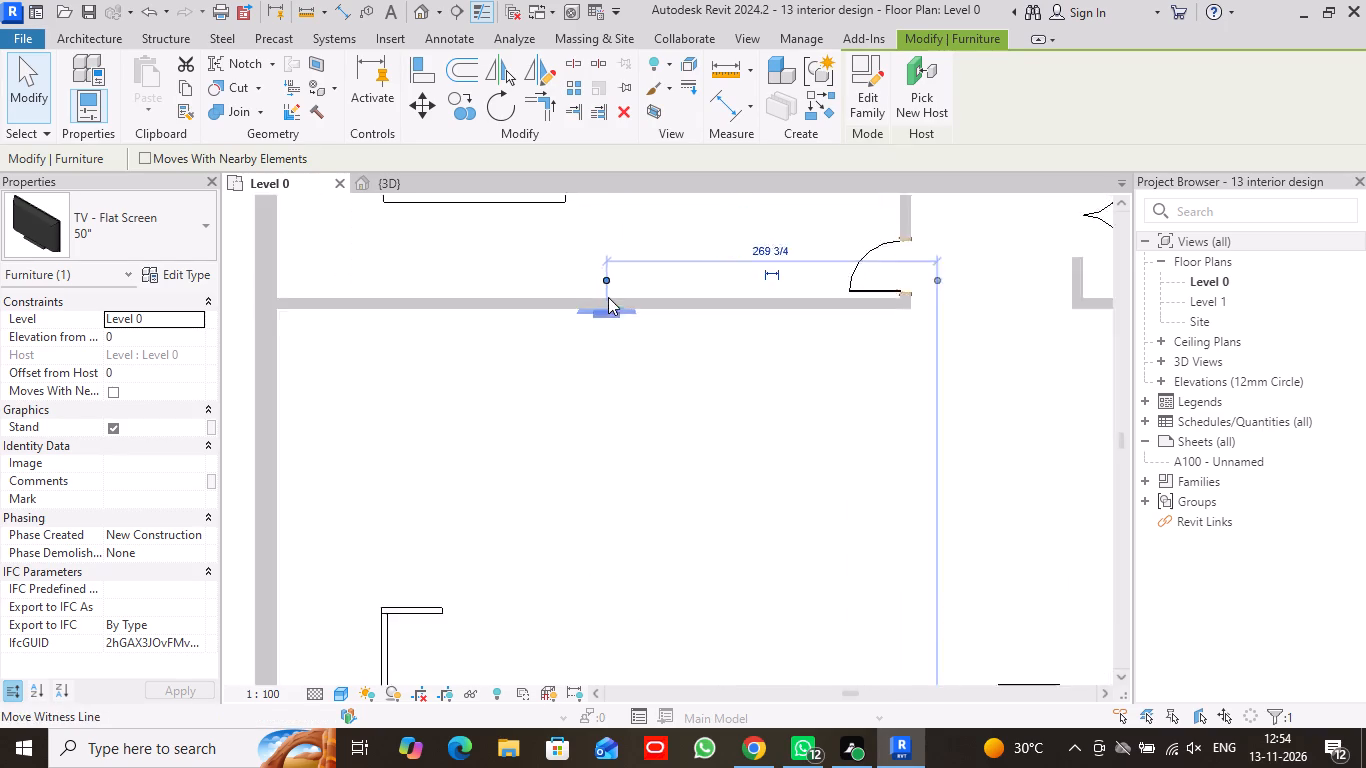
scroll(608, 297, "up", 8)
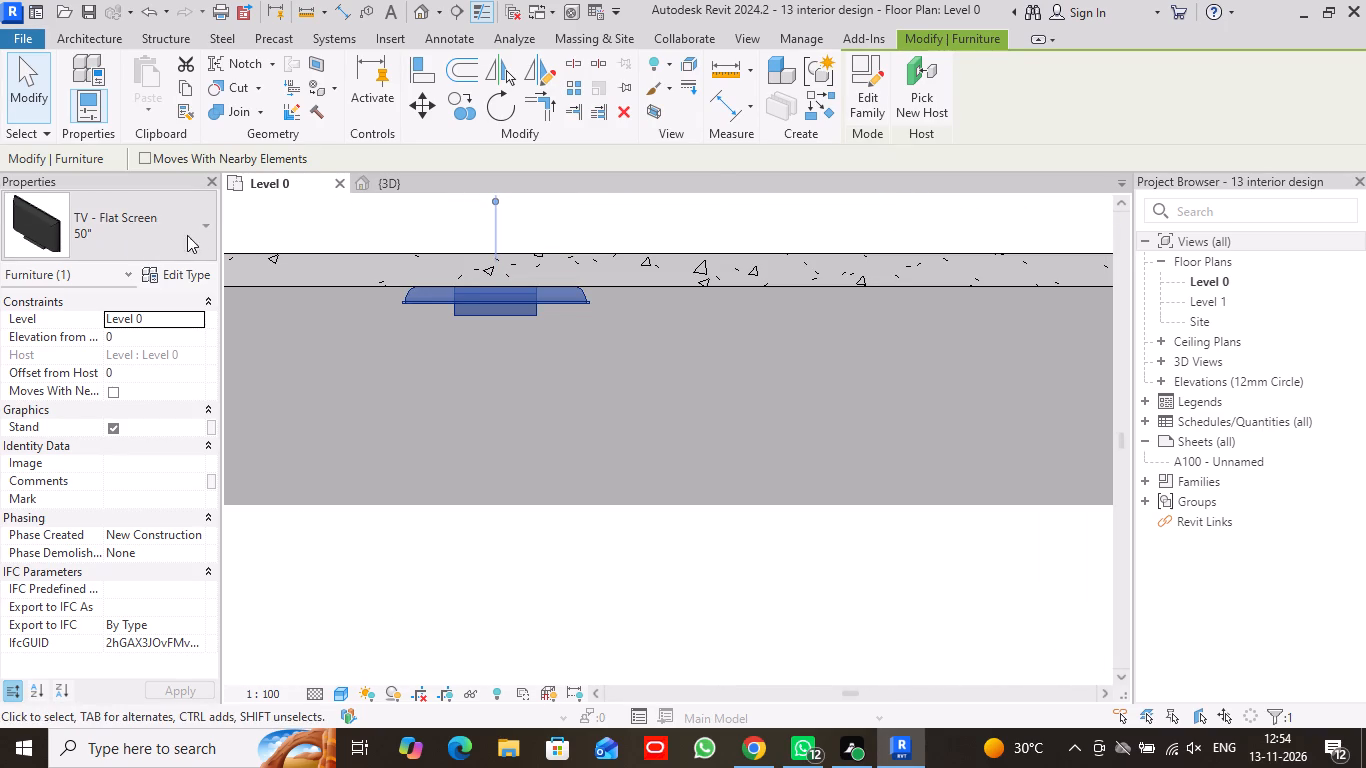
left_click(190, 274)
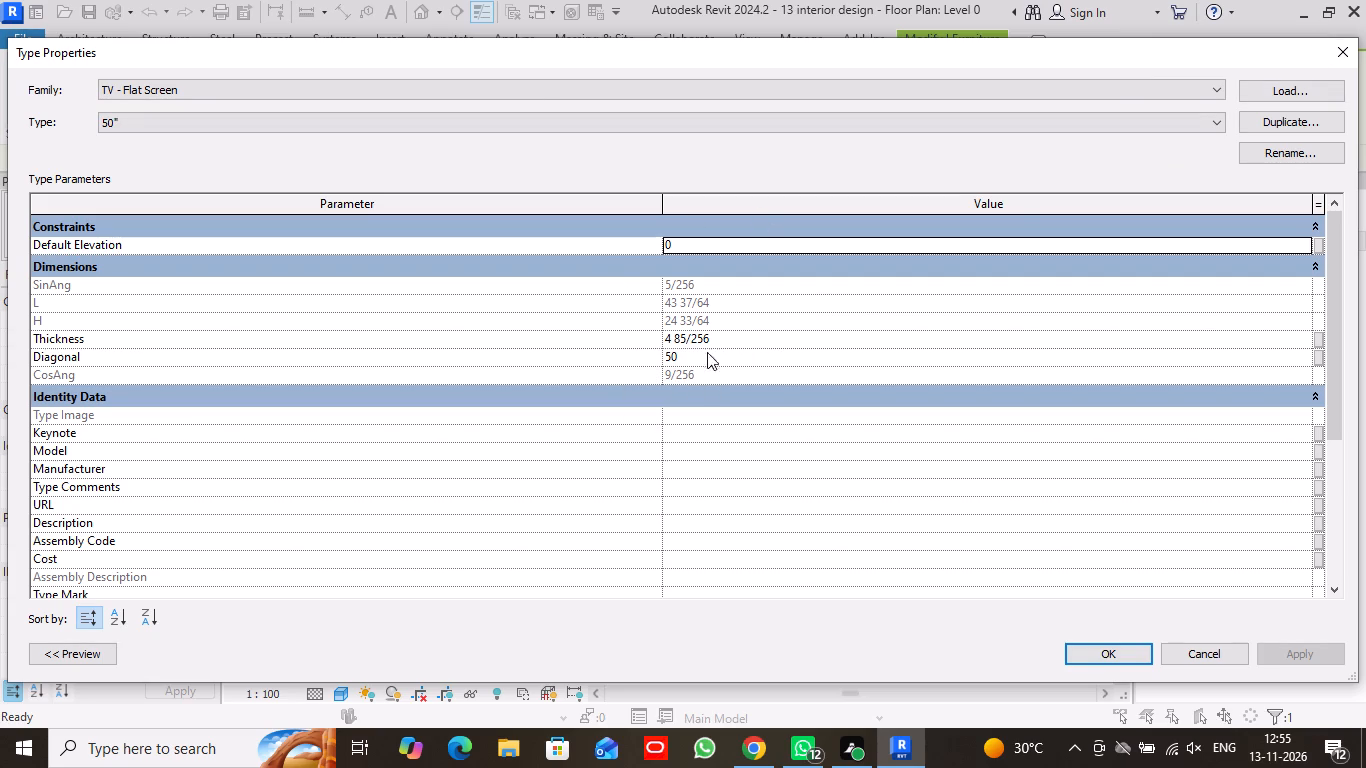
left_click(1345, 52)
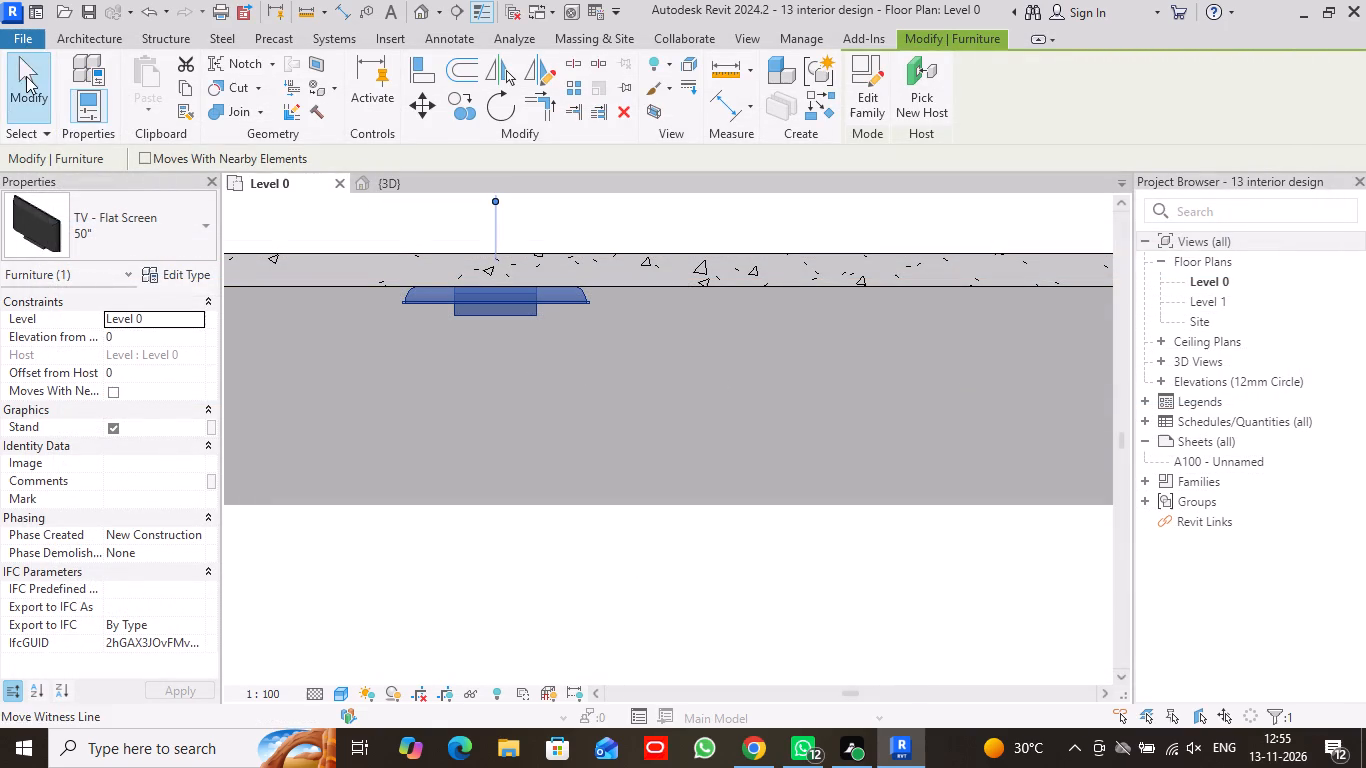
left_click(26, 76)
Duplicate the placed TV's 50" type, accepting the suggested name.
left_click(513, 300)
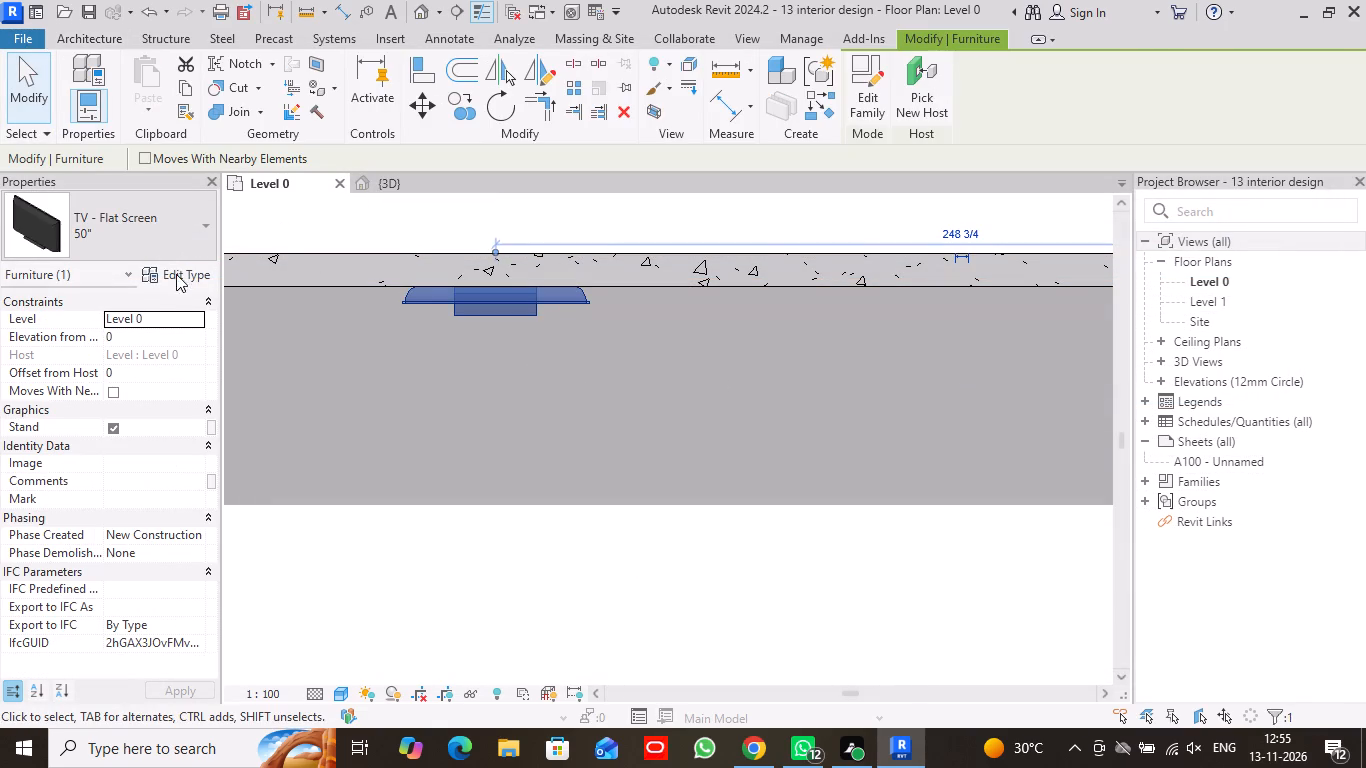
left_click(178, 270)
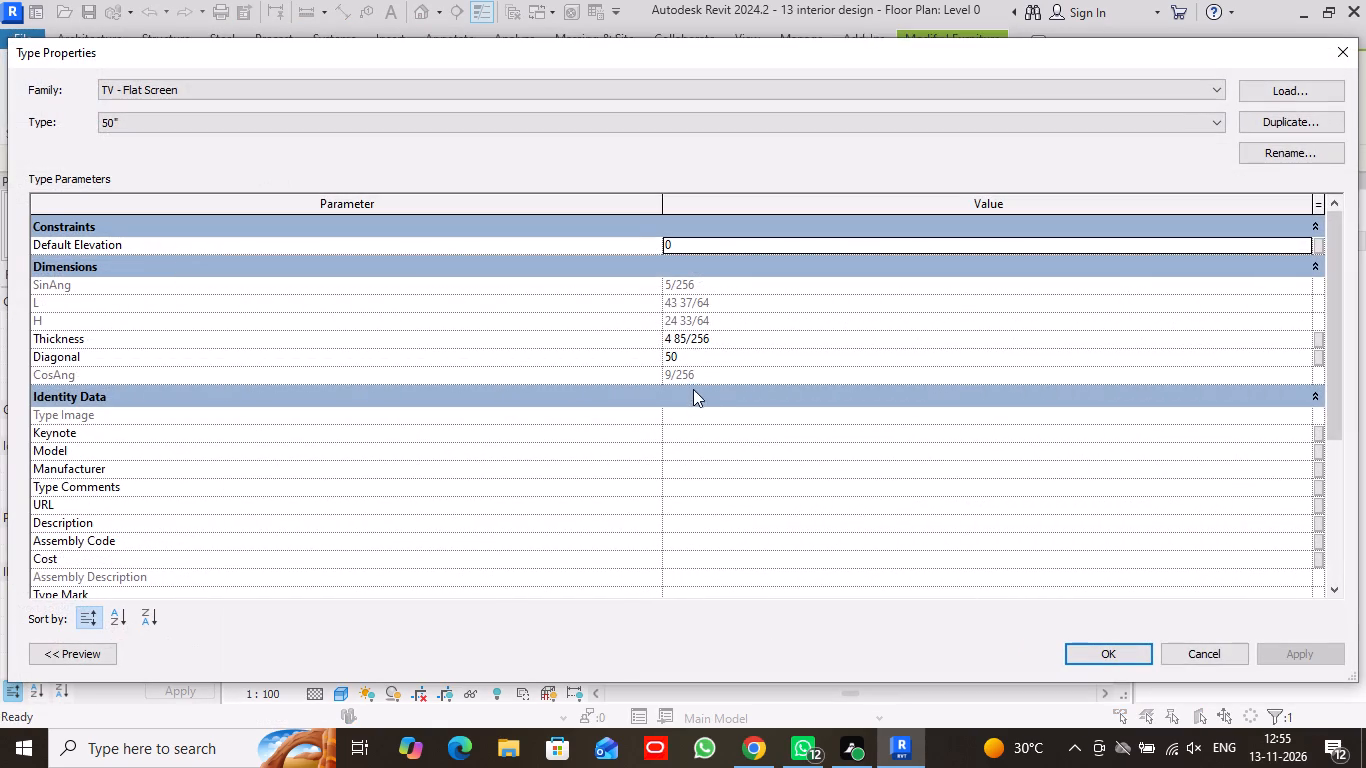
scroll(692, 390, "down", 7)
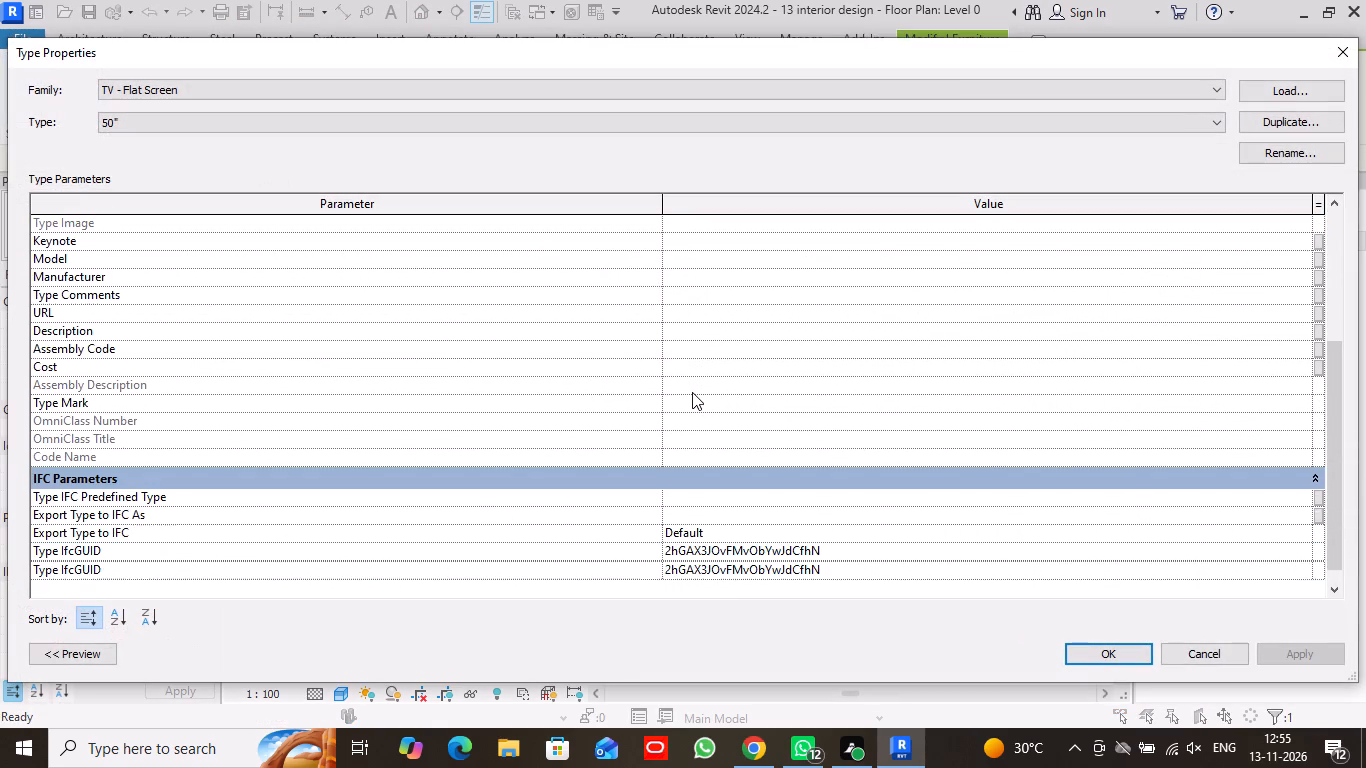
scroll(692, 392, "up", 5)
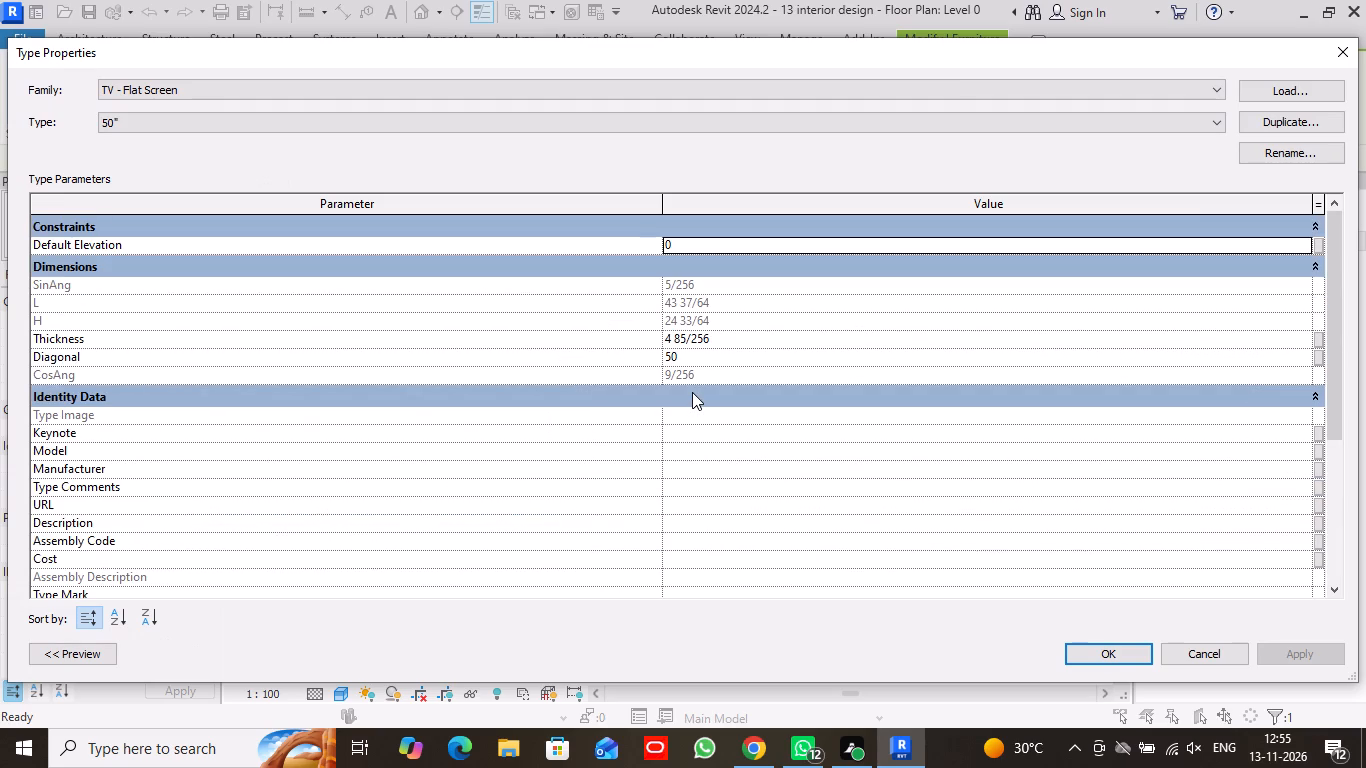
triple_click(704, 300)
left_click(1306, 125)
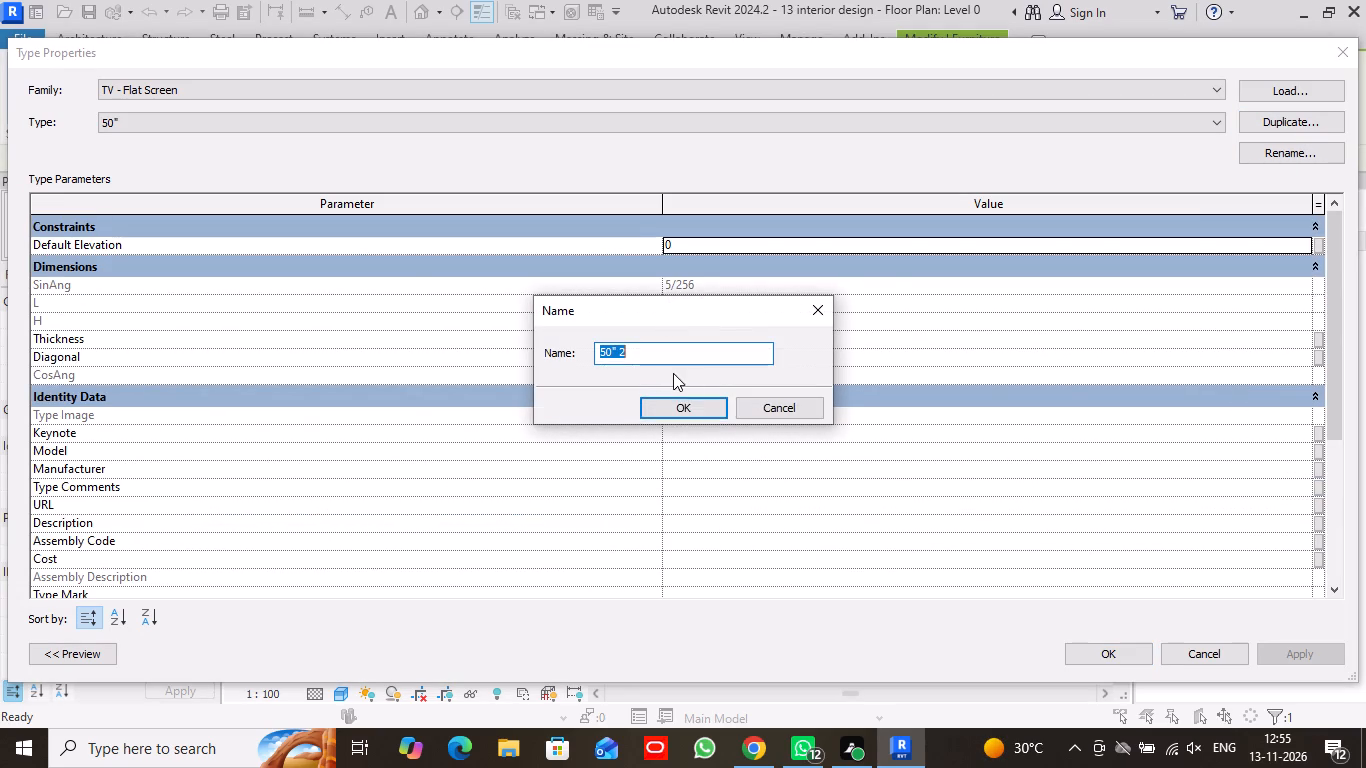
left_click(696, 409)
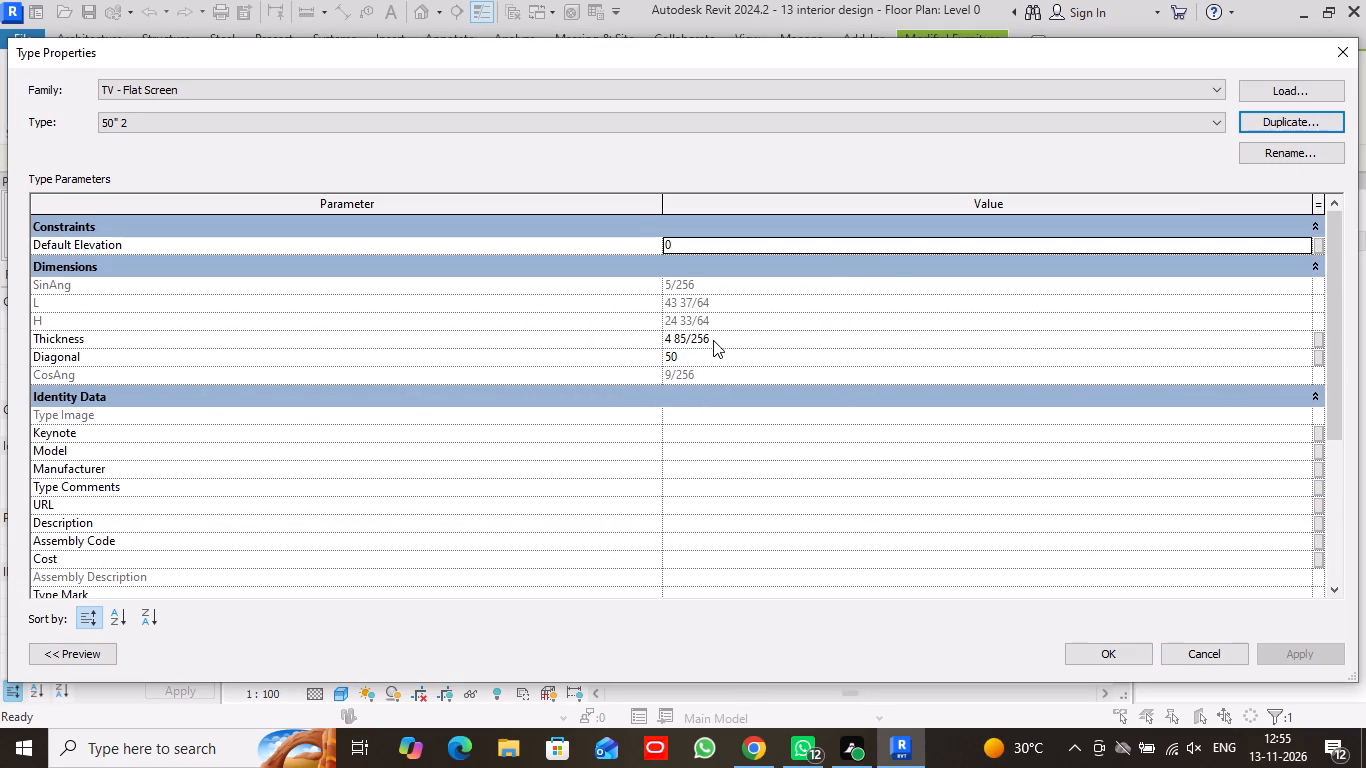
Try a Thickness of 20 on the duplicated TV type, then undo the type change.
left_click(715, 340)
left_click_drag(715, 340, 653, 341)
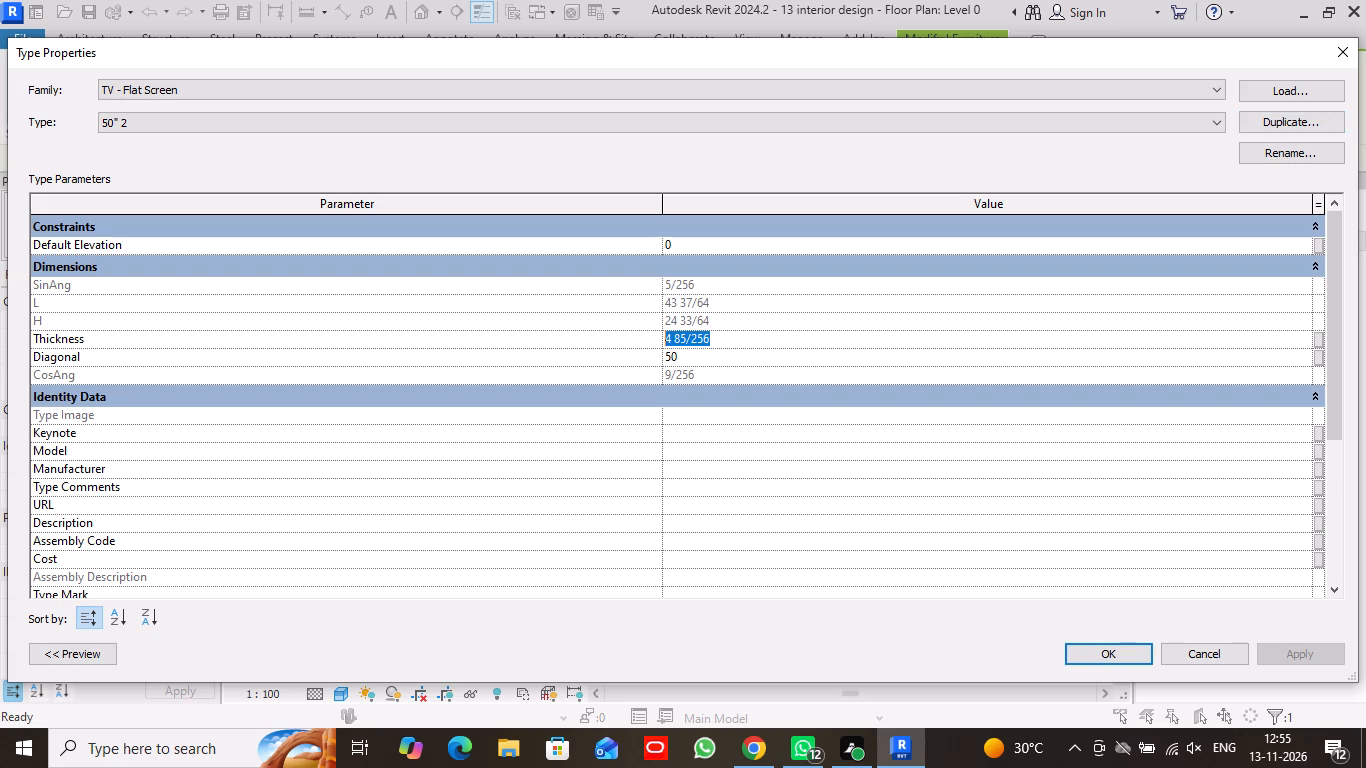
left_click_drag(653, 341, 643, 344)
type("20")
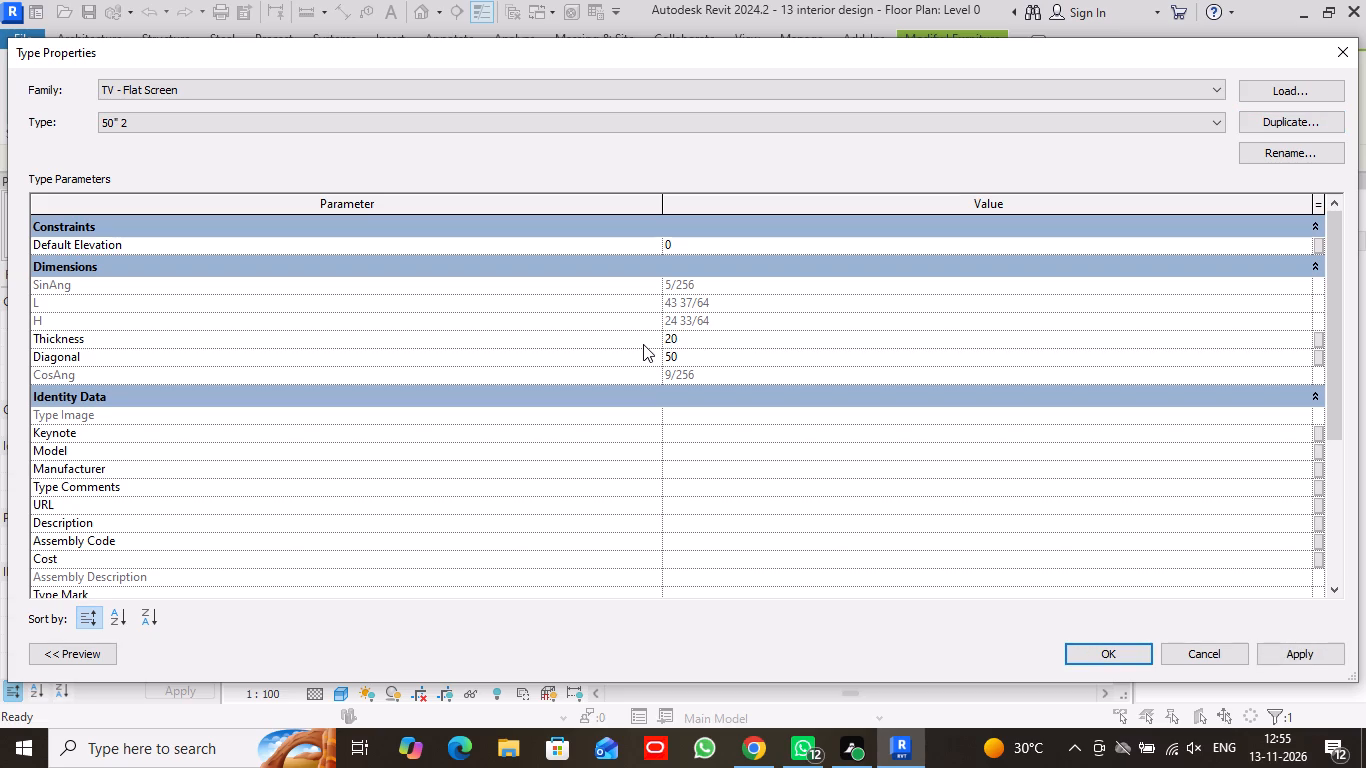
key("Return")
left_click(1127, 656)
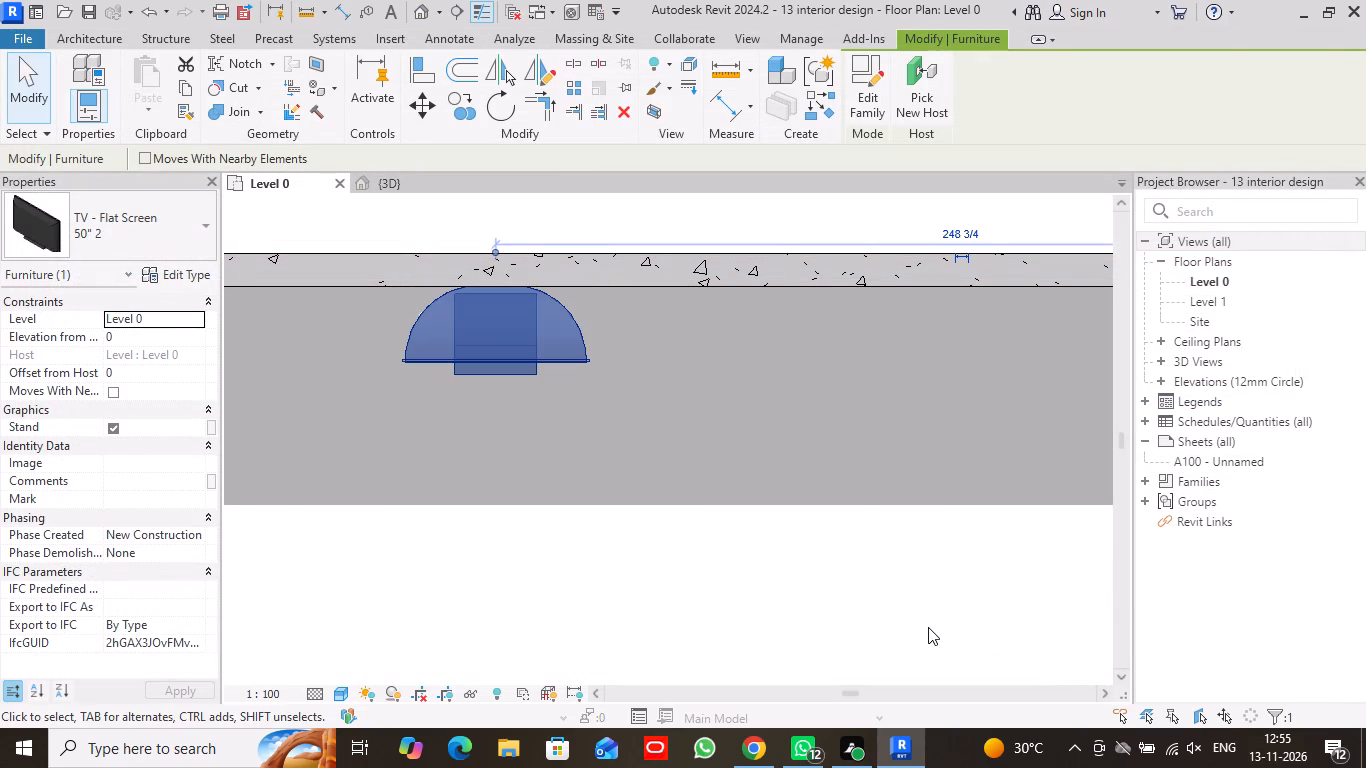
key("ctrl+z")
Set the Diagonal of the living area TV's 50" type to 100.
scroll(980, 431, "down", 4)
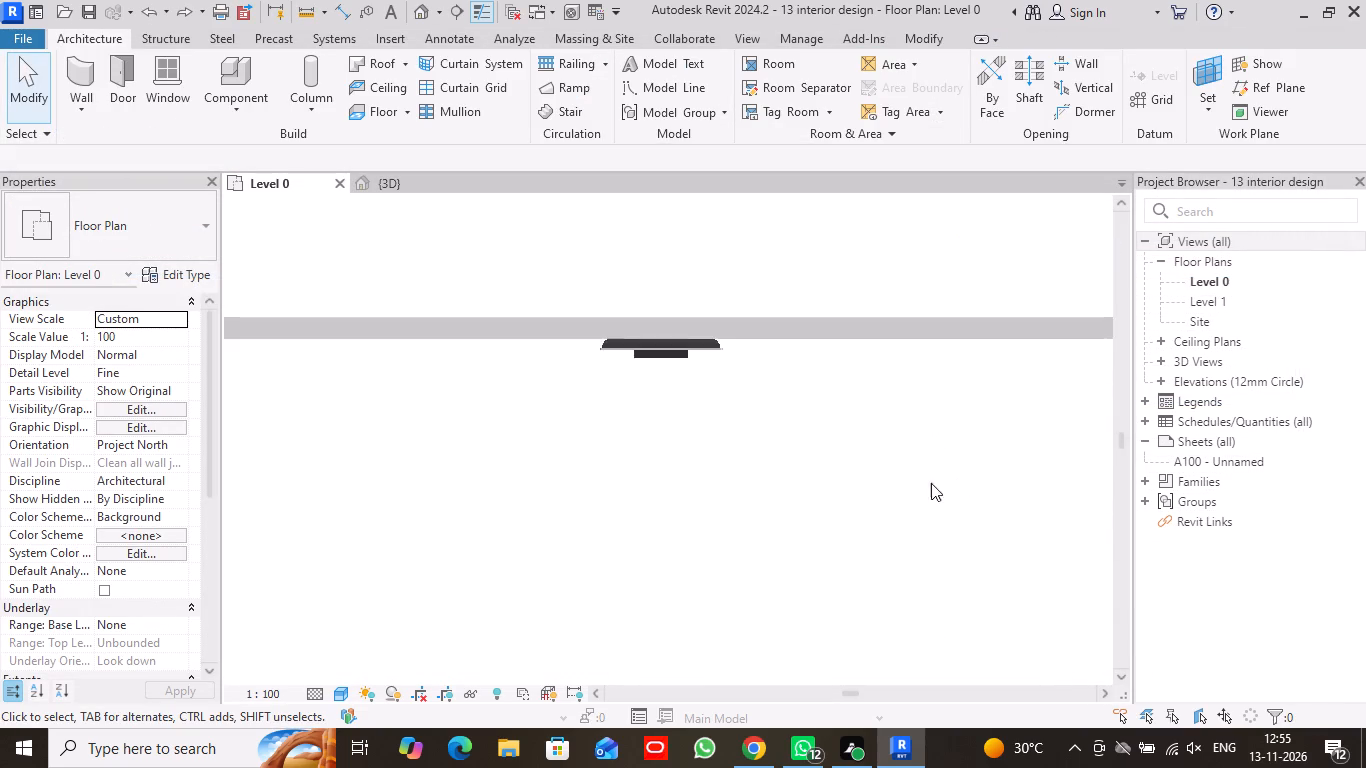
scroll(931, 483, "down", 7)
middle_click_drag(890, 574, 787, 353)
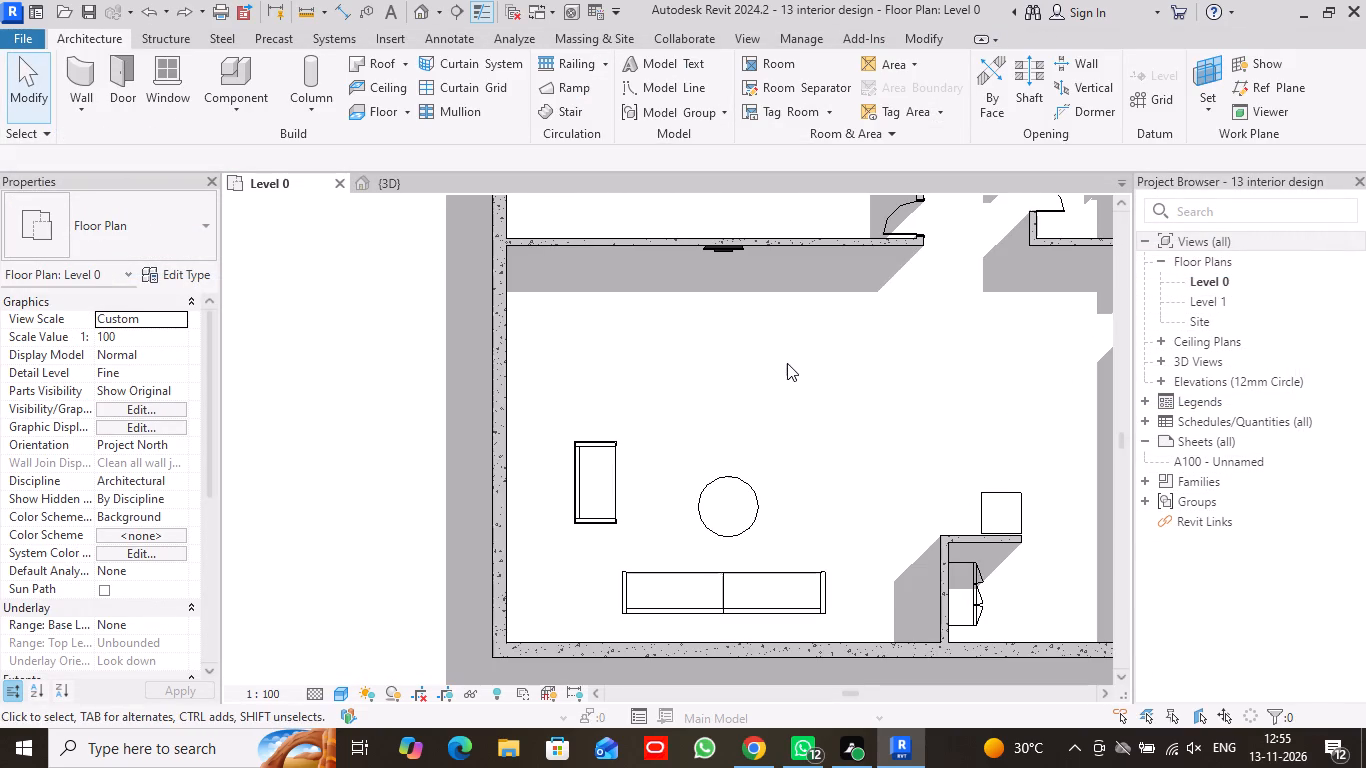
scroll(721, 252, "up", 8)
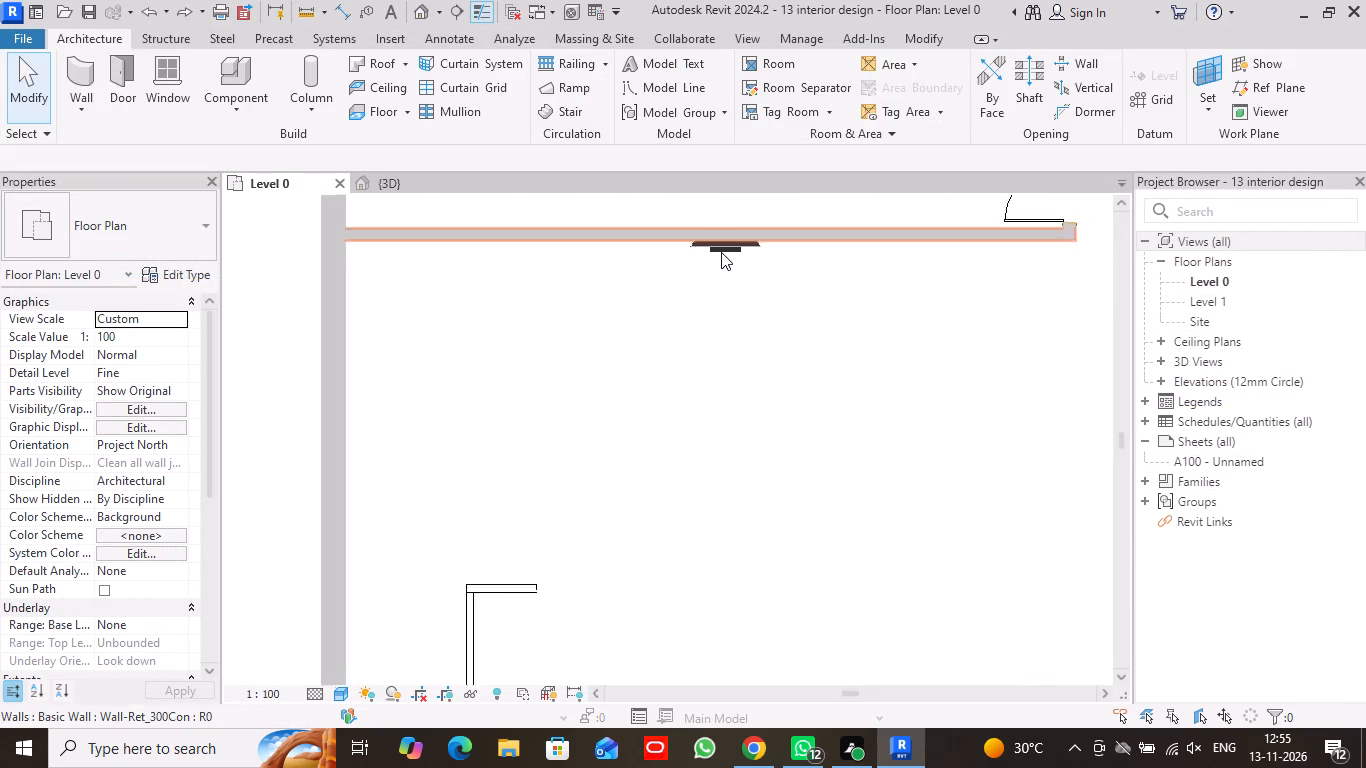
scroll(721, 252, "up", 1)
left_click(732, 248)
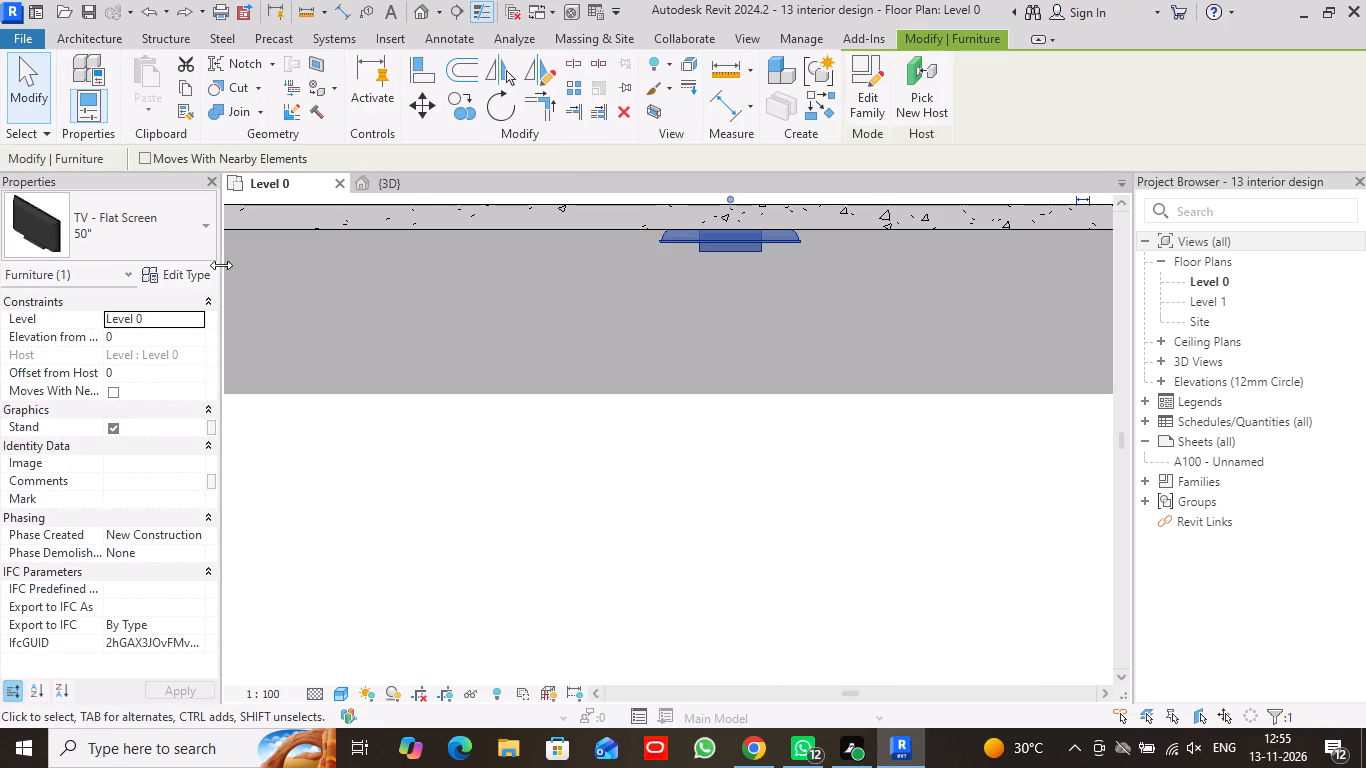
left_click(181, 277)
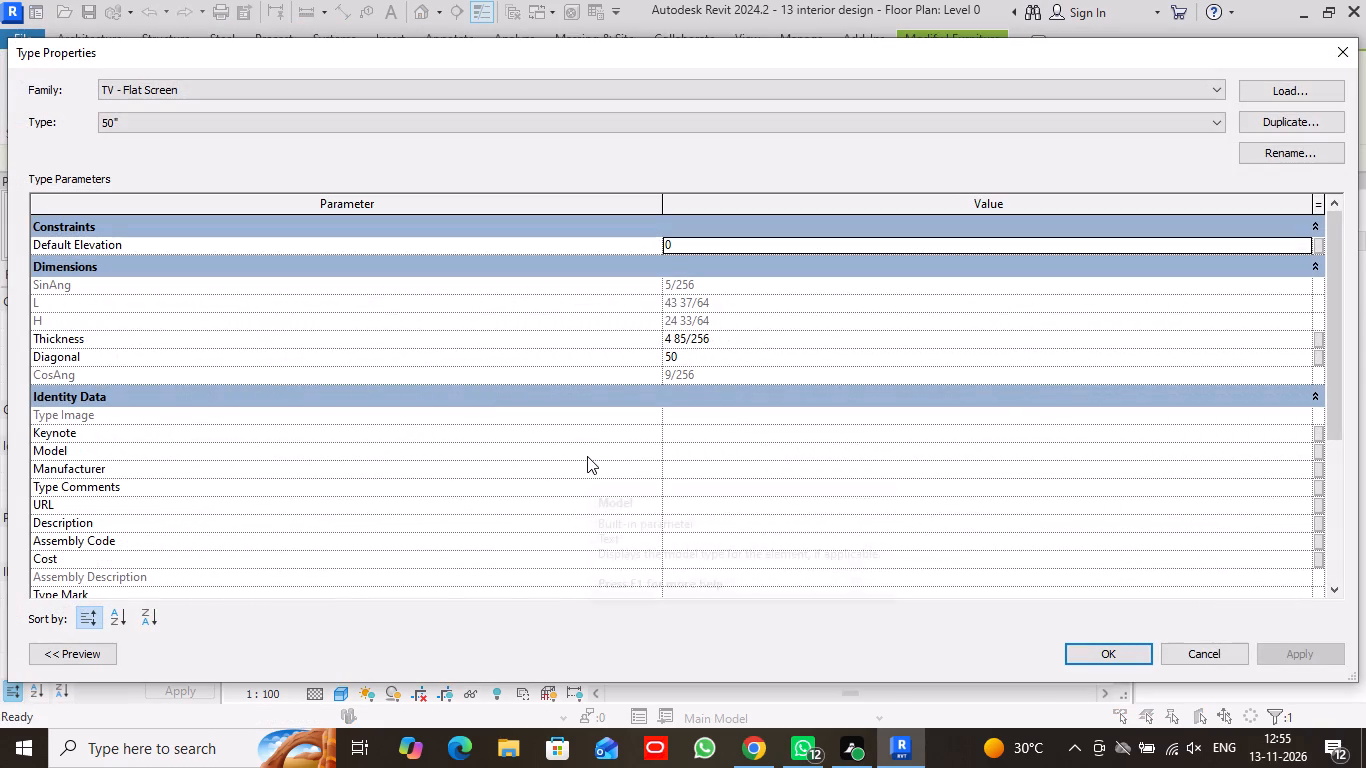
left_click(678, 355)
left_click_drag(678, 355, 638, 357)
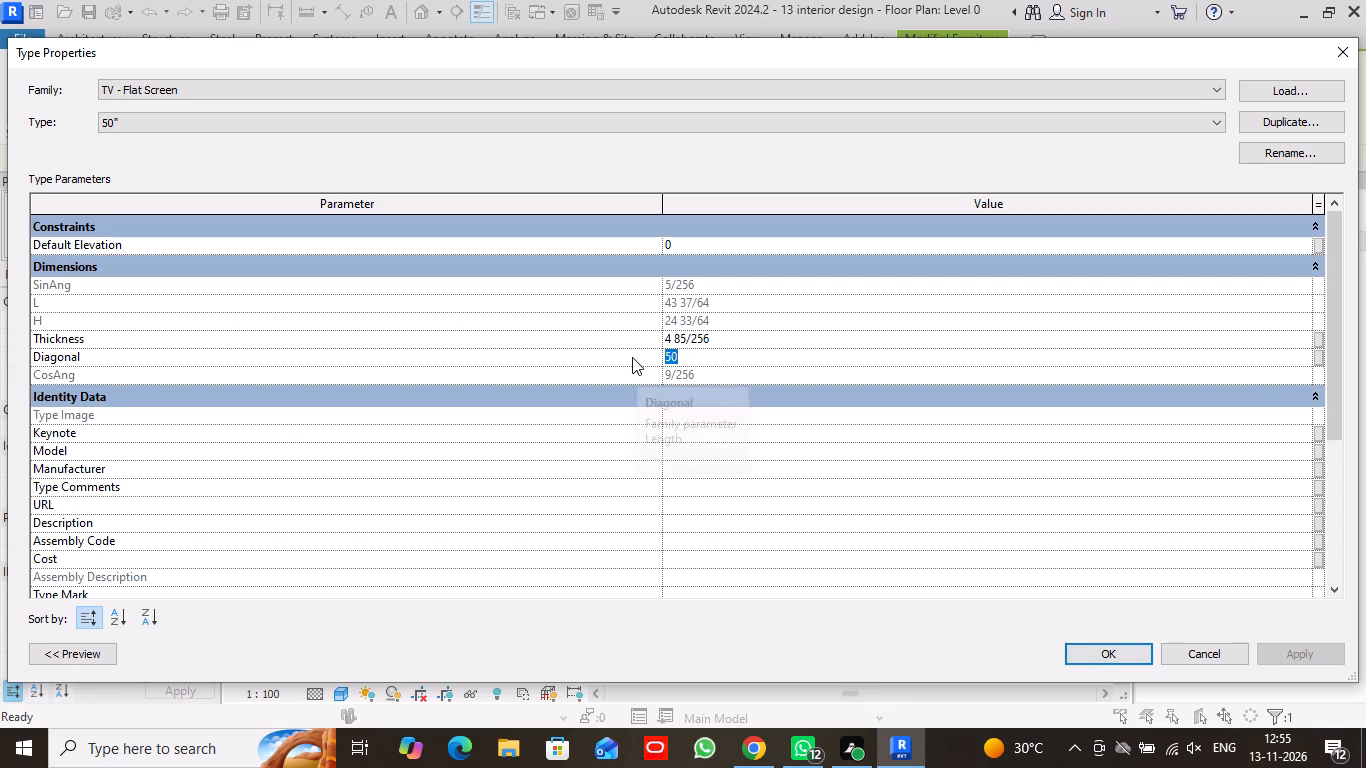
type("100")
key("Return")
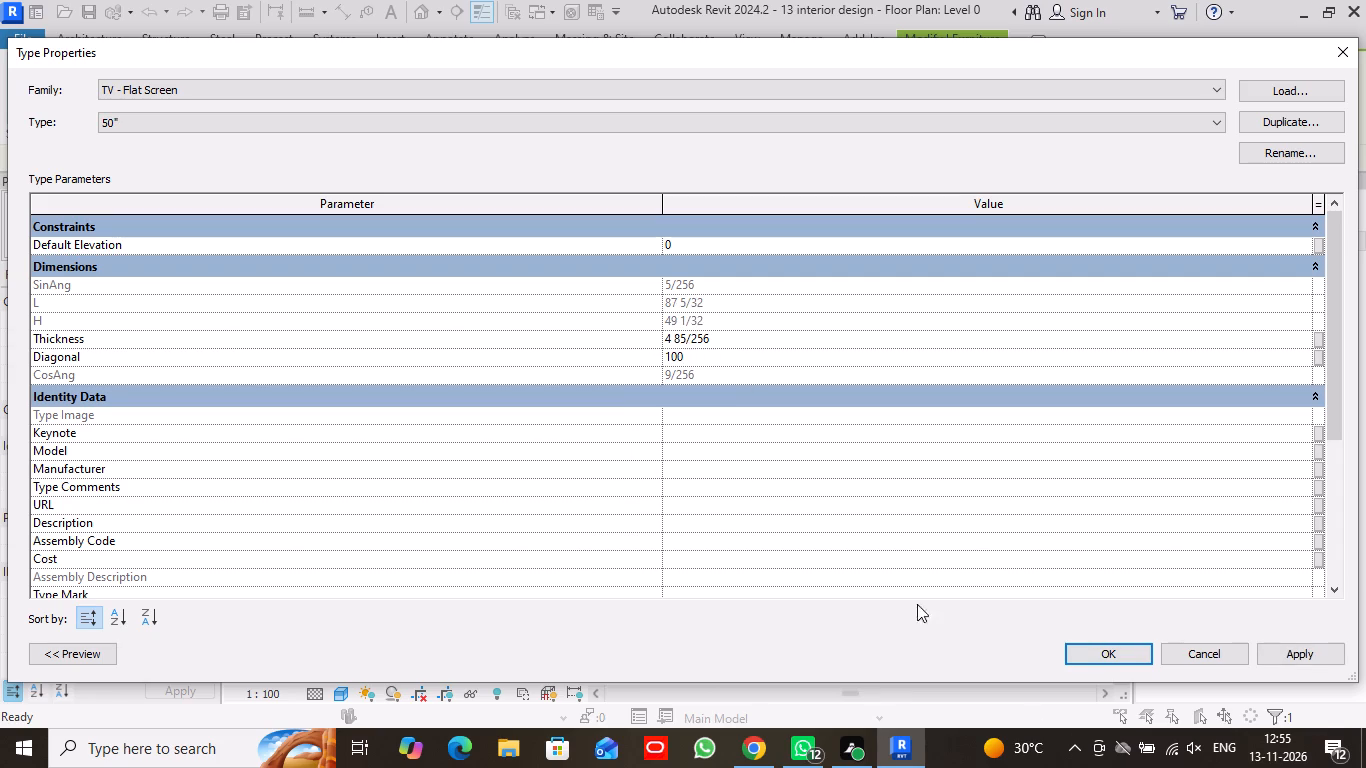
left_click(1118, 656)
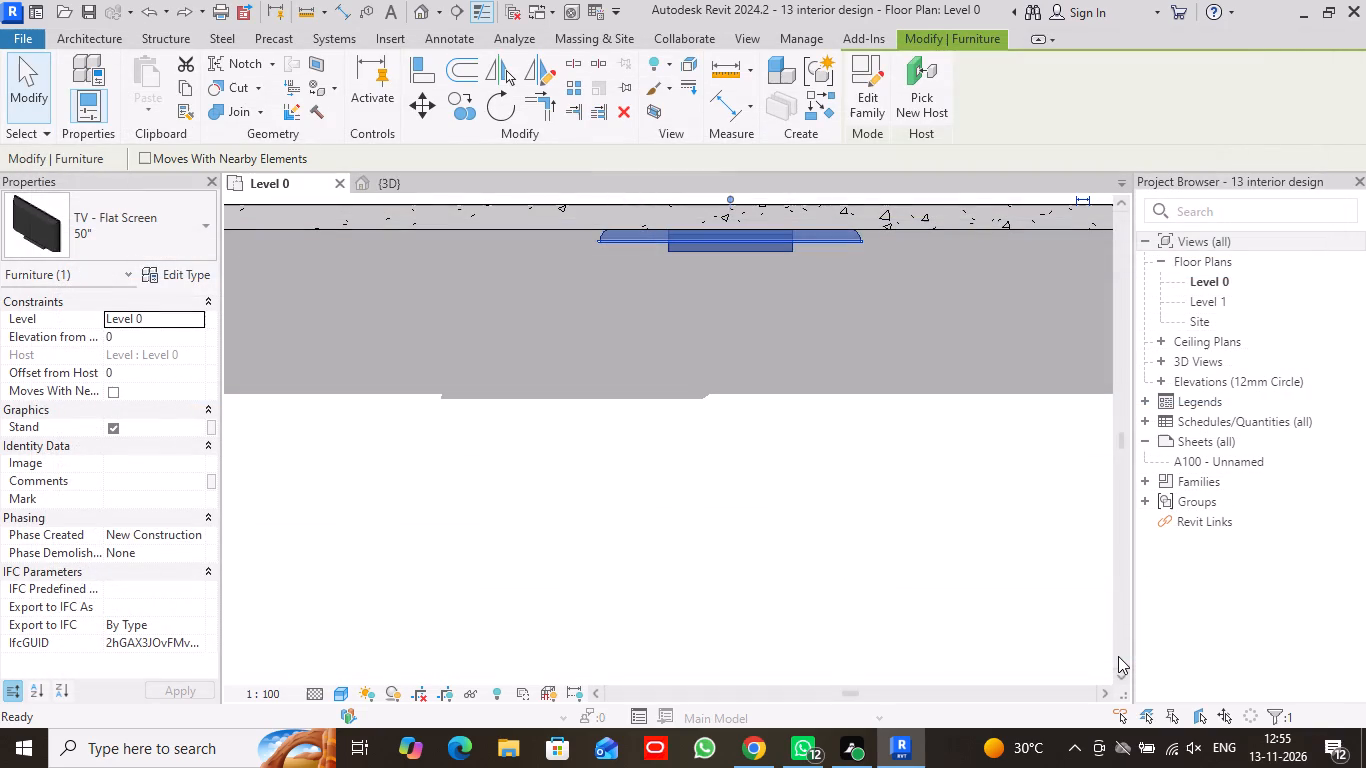
Set the Diagonal of the living area TV's 50" type to 150 and deselect the TV.
scroll(865, 431, "down", 8)
middle_click_drag(885, 525, 715, 471)
scroll(716, 471, "down", 1)
middle_click_drag(726, 506, 728, 470)
scroll(669, 399, "up", 5)
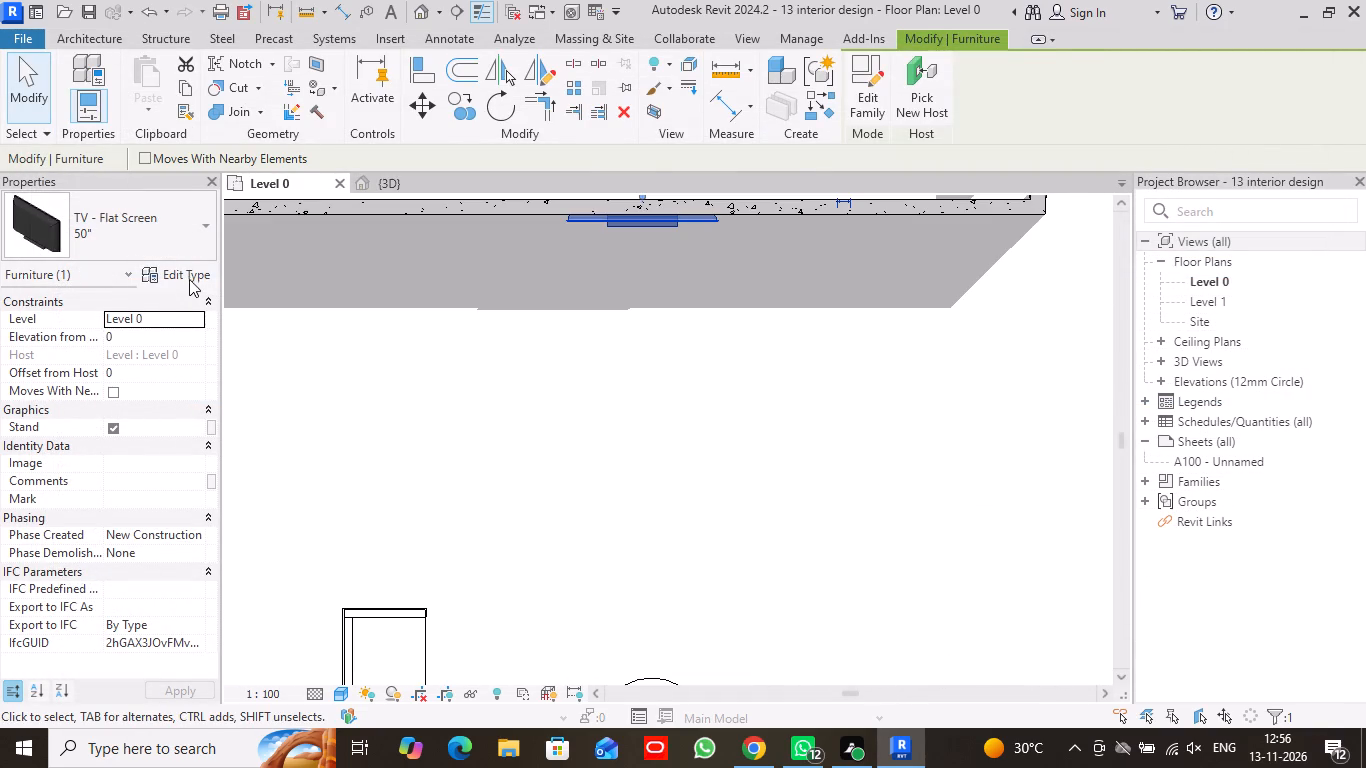
left_click(189, 278)
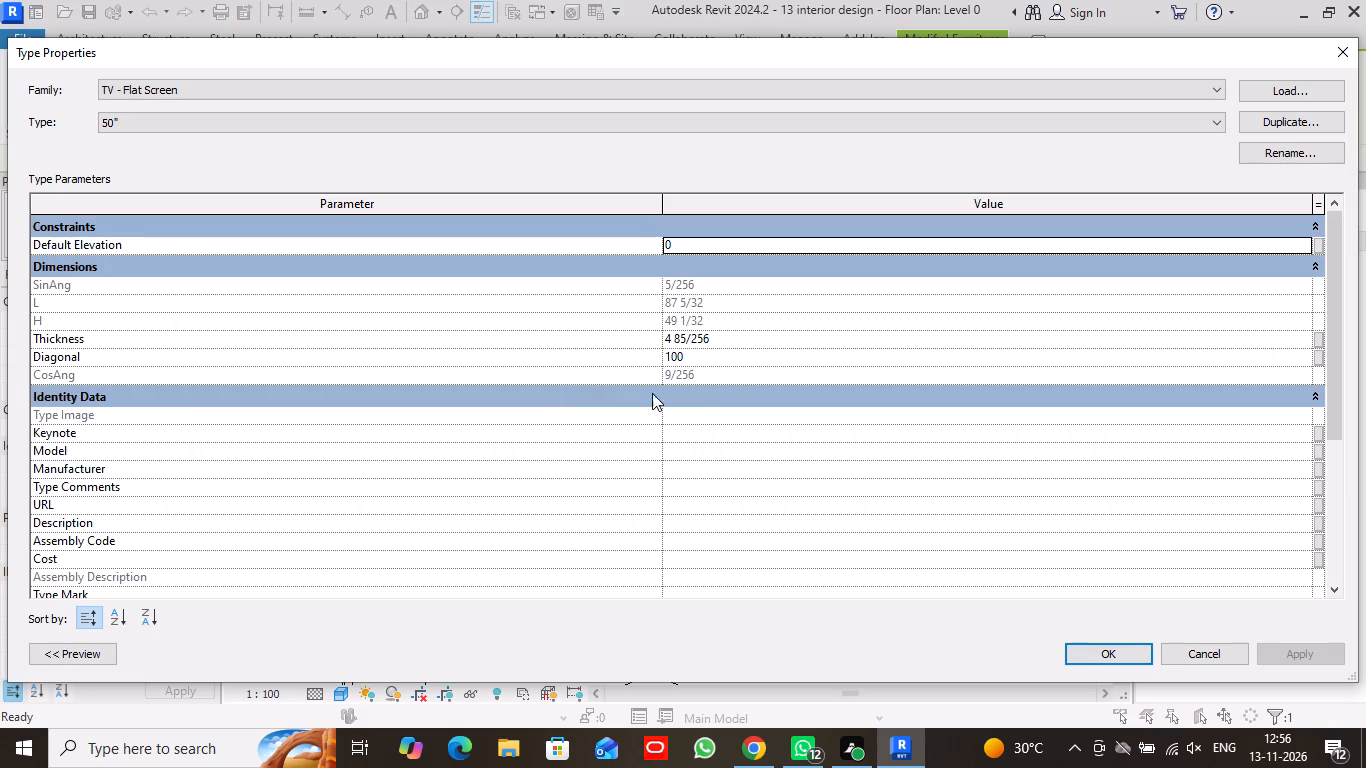
left_click_drag(699, 355, 641, 355)
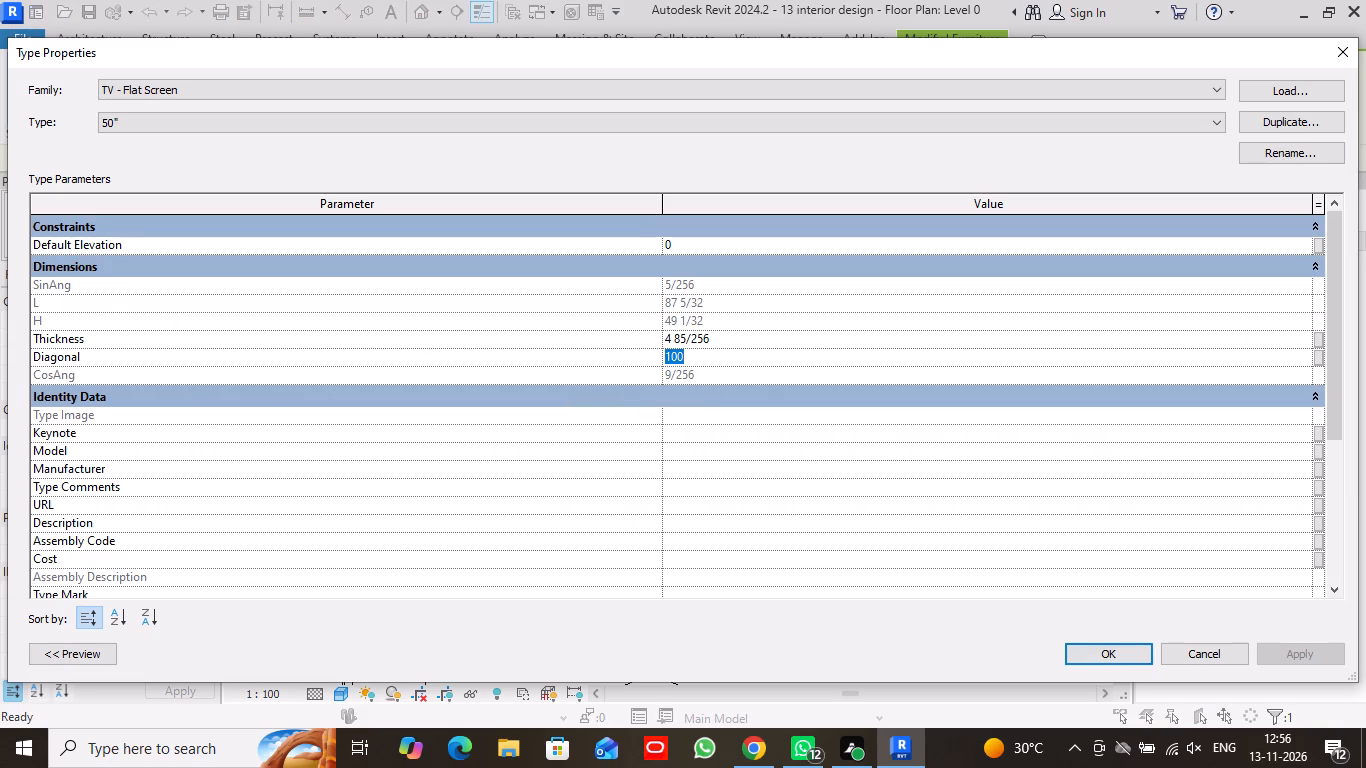
type("15")
key("0")
left_click(1107, 655)
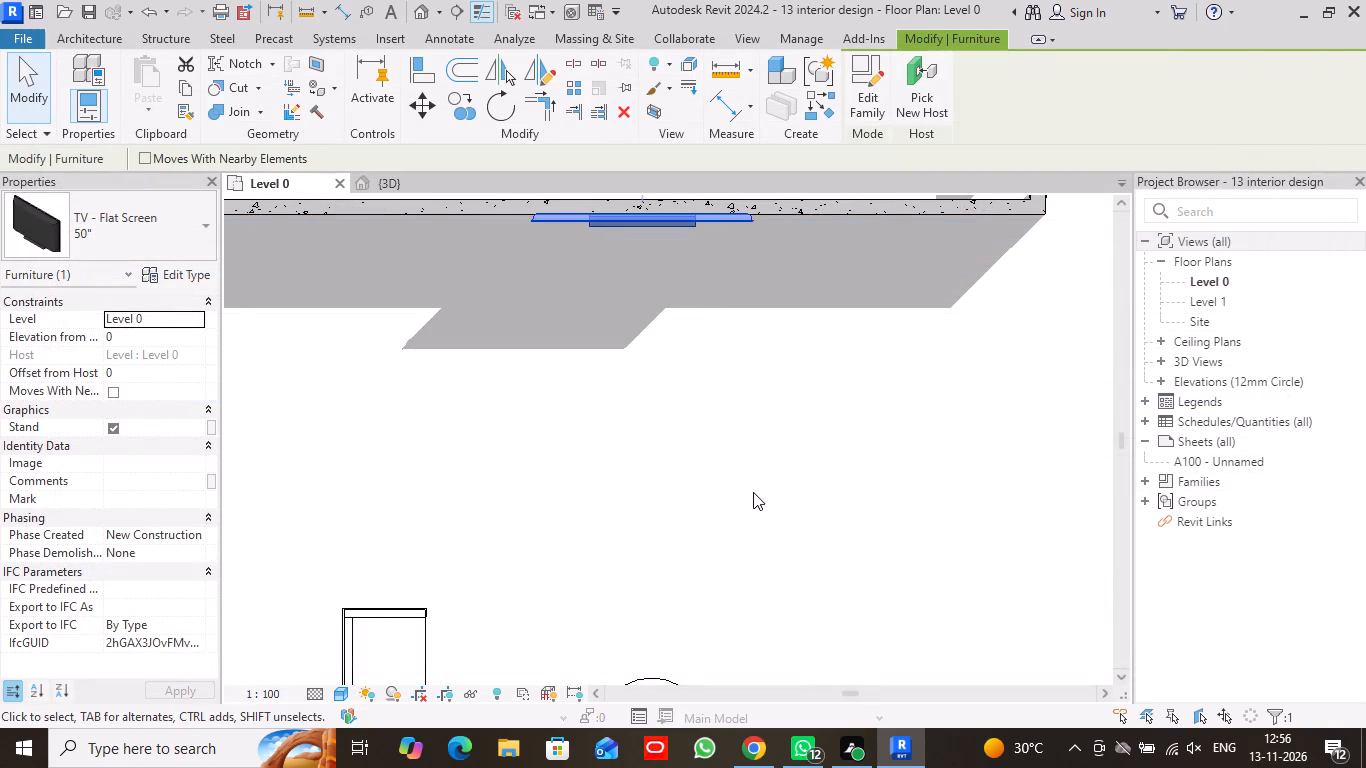
scroll(753, 492, "down", 6)
middle_click_drag(830, 528, 822, 422)
scroll(822, 420, "down", 1)
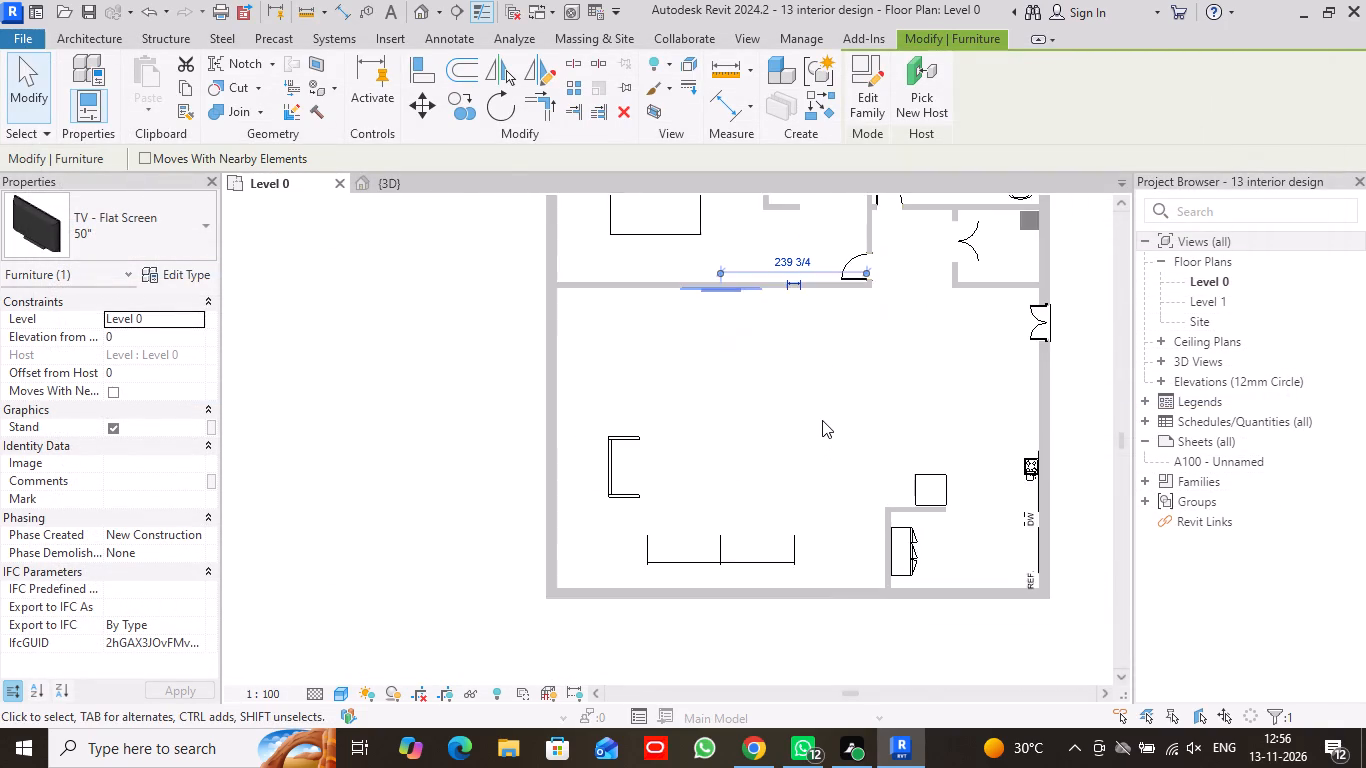
left_click(36, 93)
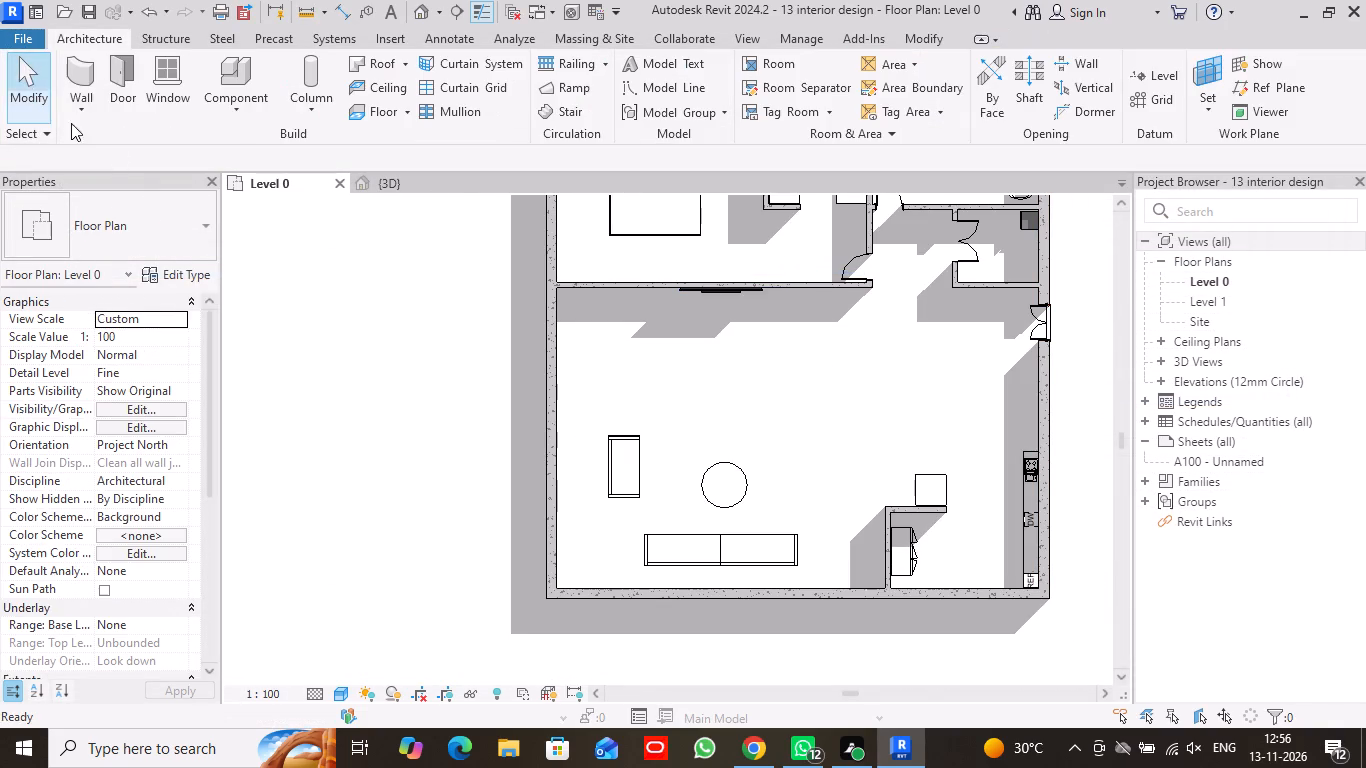
Inspect the resized TV on the living area wall in the 3D view from different sides.
left_click(406, 181)
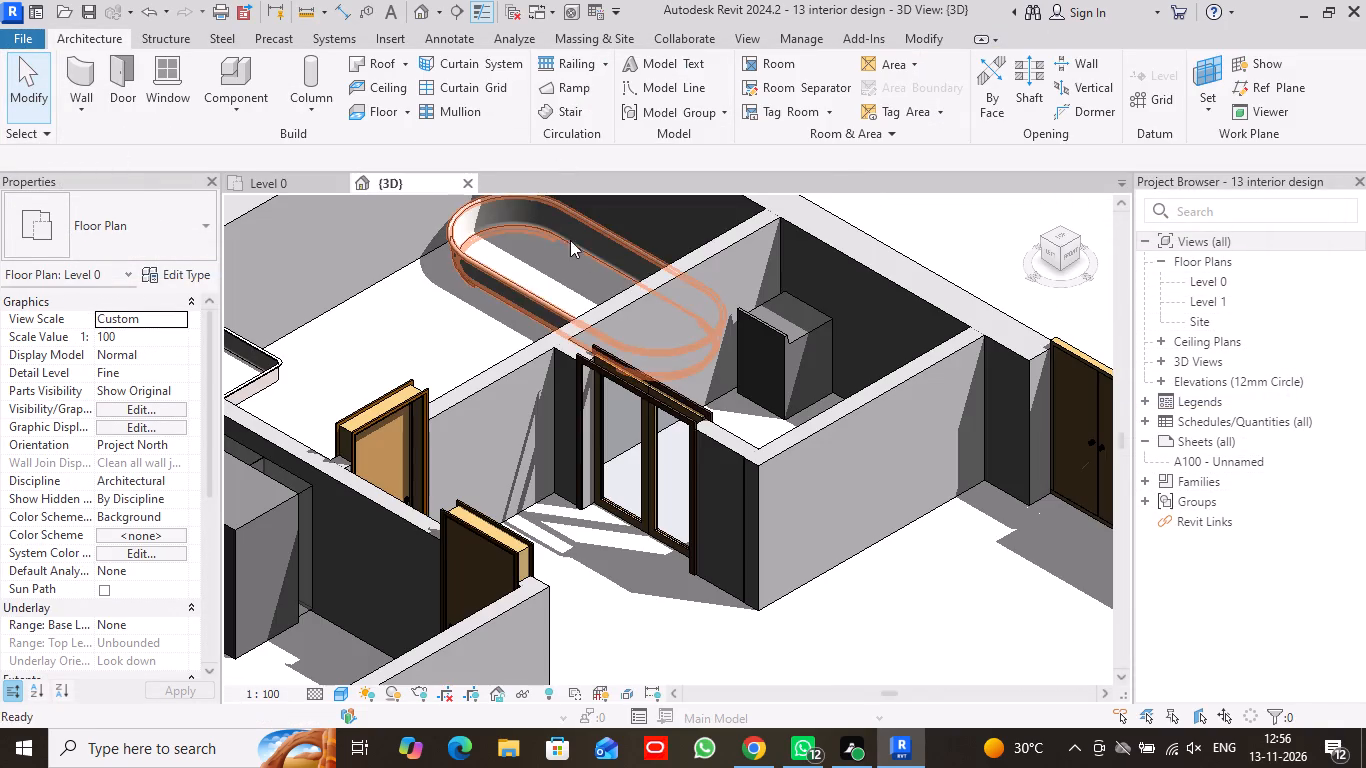
scroll(573, 536, "down", 3)
middle_click_drag(618, 584, 798, 328)
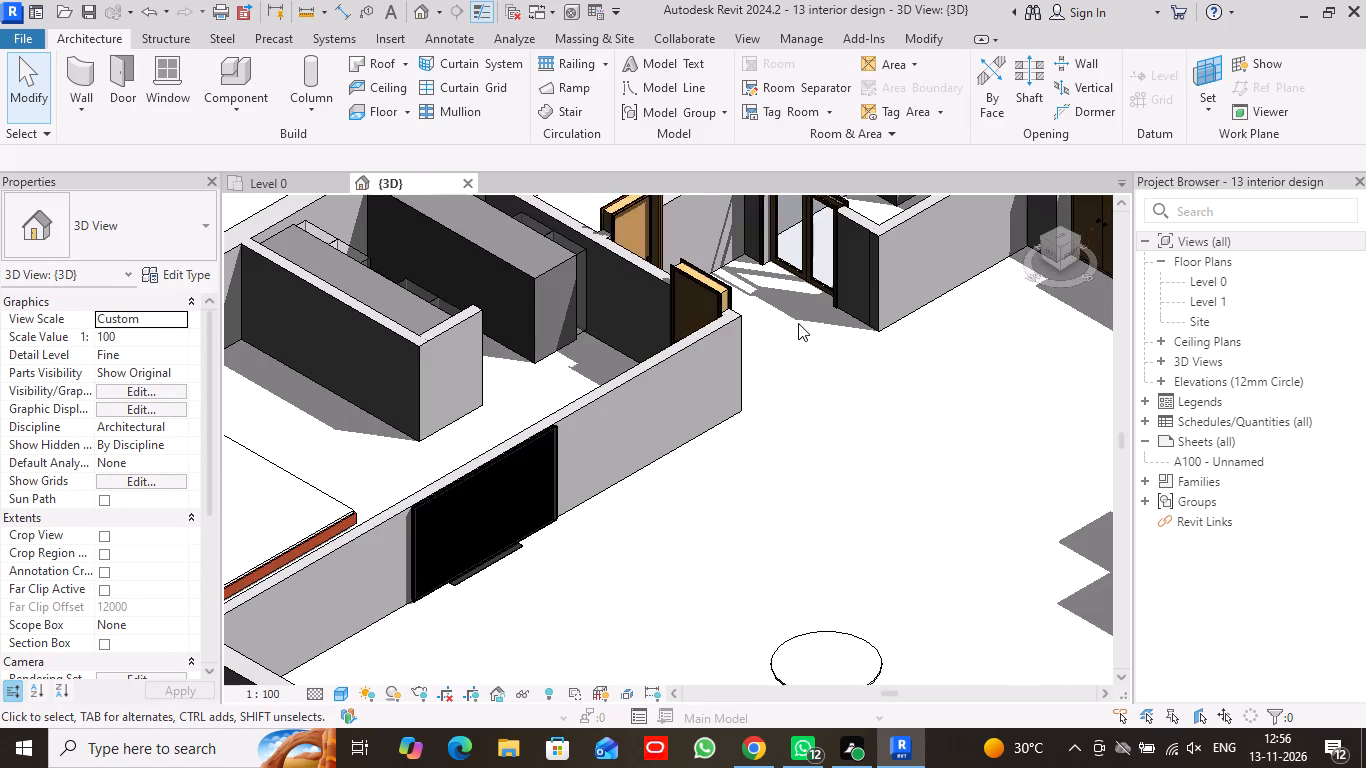
scroll(801, 351, "down", 1)
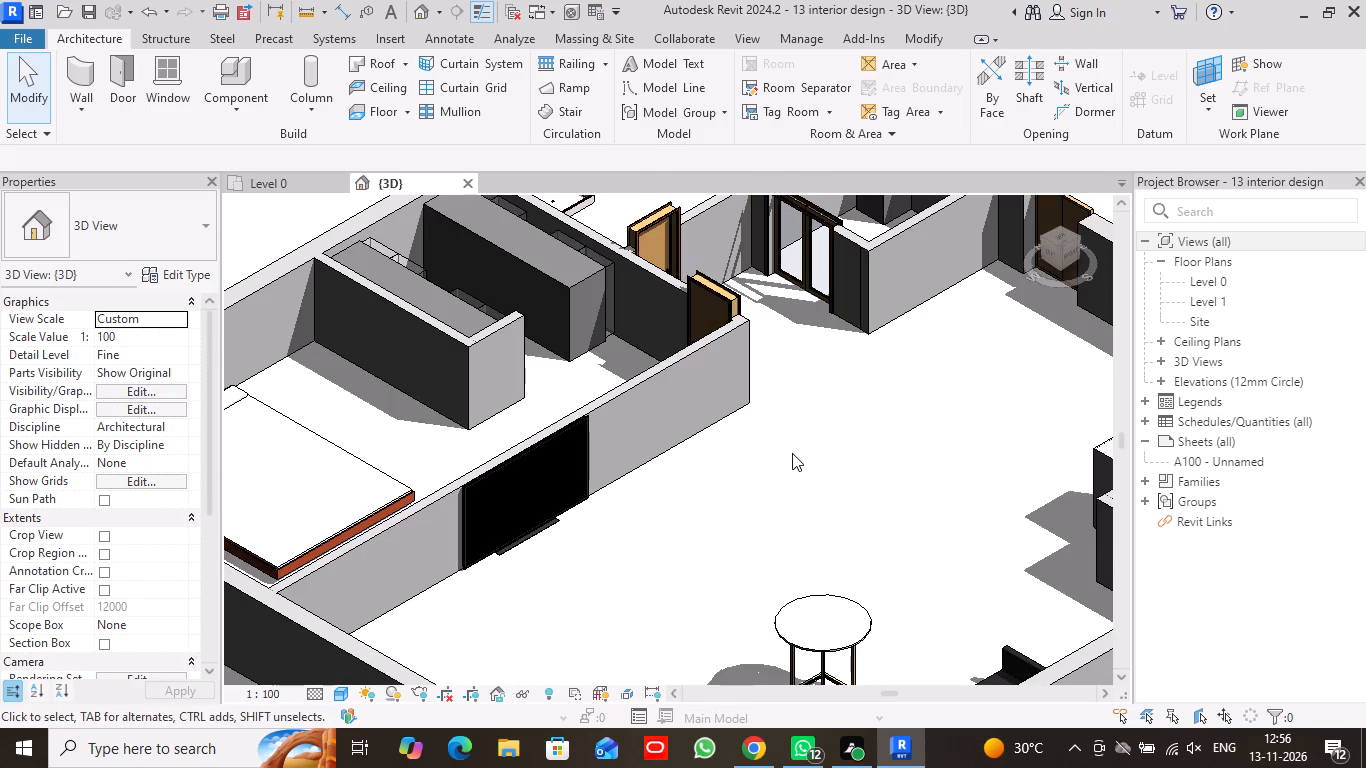
scroll(776, 481, "down", 2)
middle_click_drag(762, 544, 777, 482)
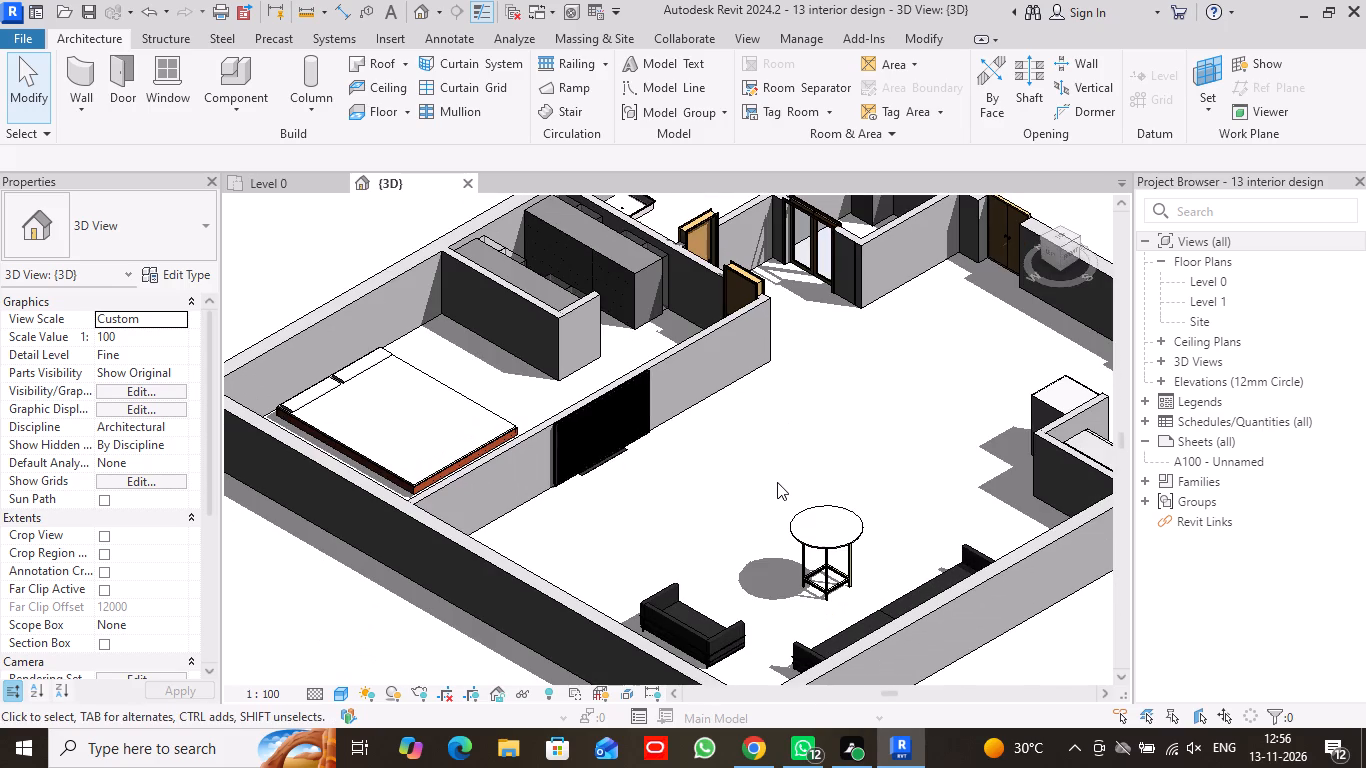
left_click_drag(1077, 238, 1053, 247)
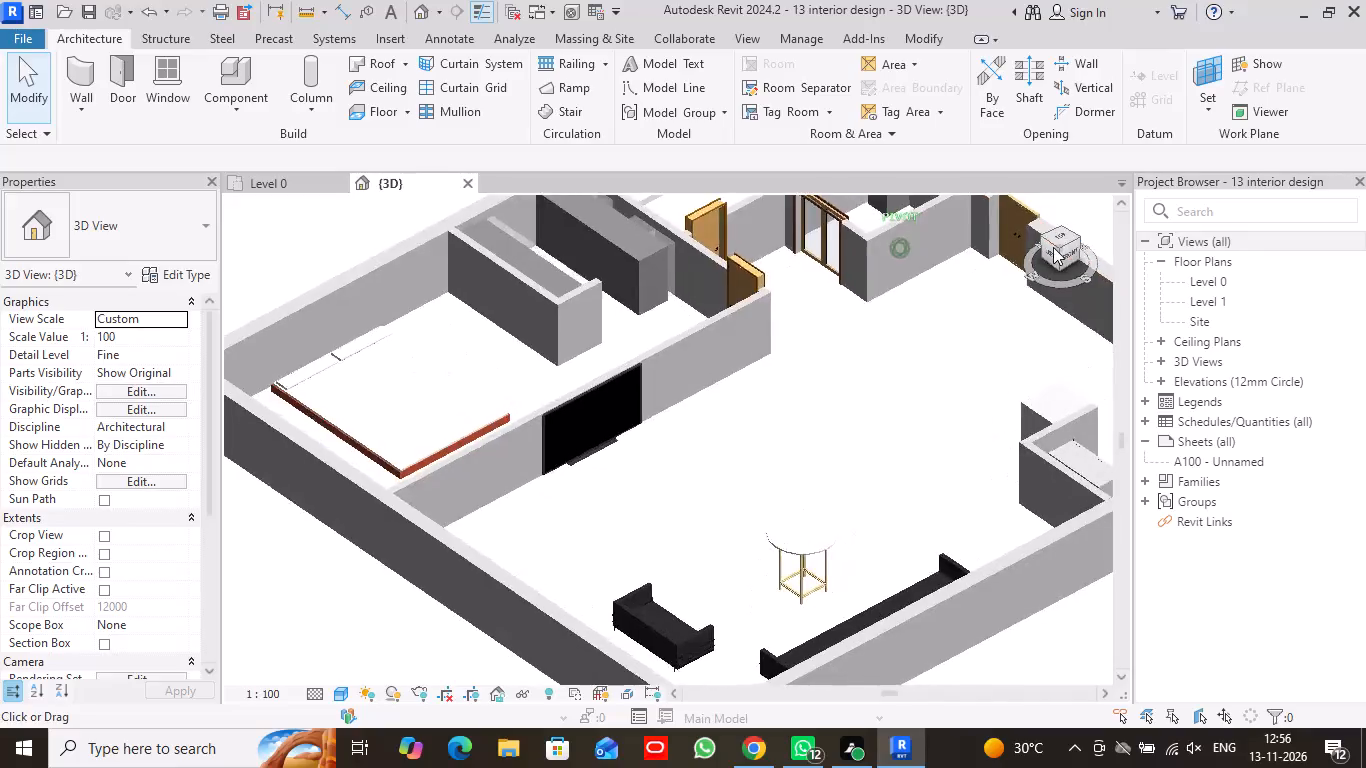
left_click_drag(1053, 247, 848, 235)
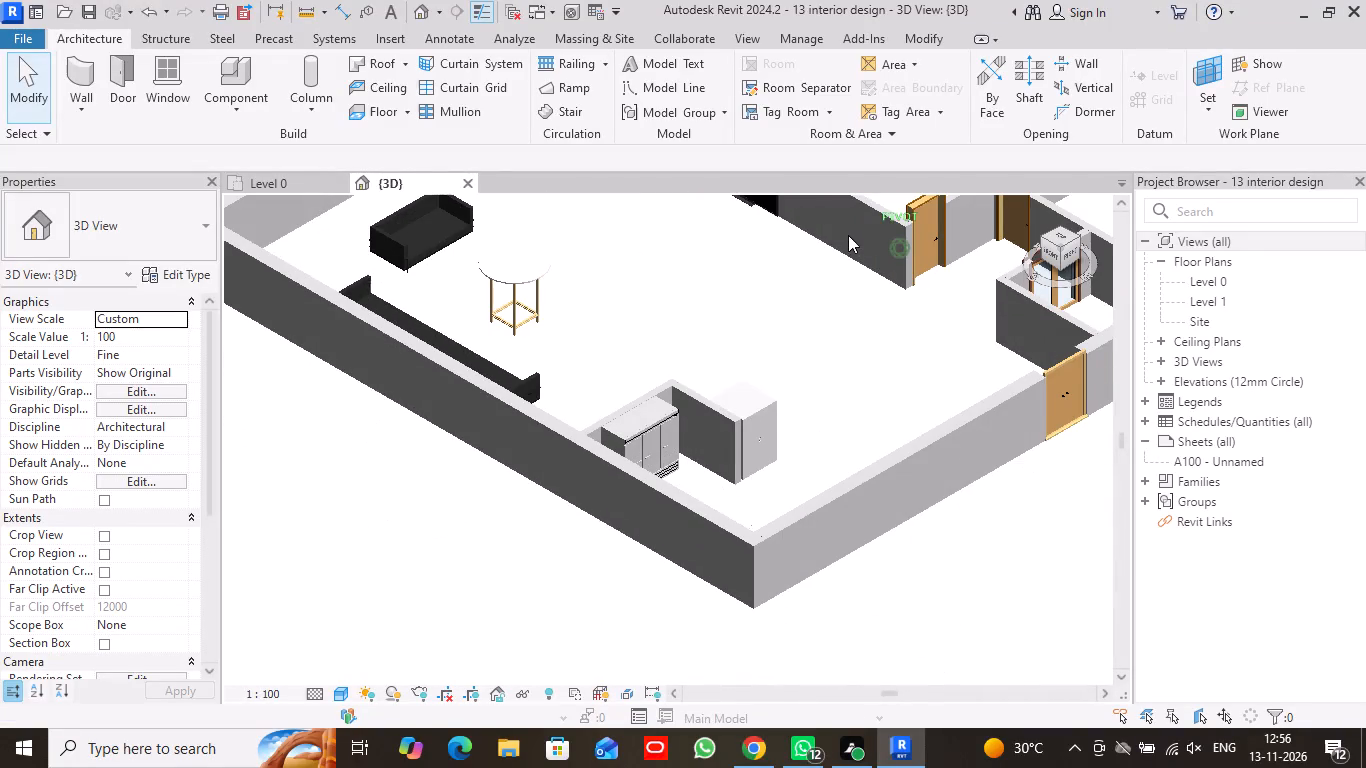
left_click_drag(848, 235, 846, 218)
scroll(743, 314, "down", 2)
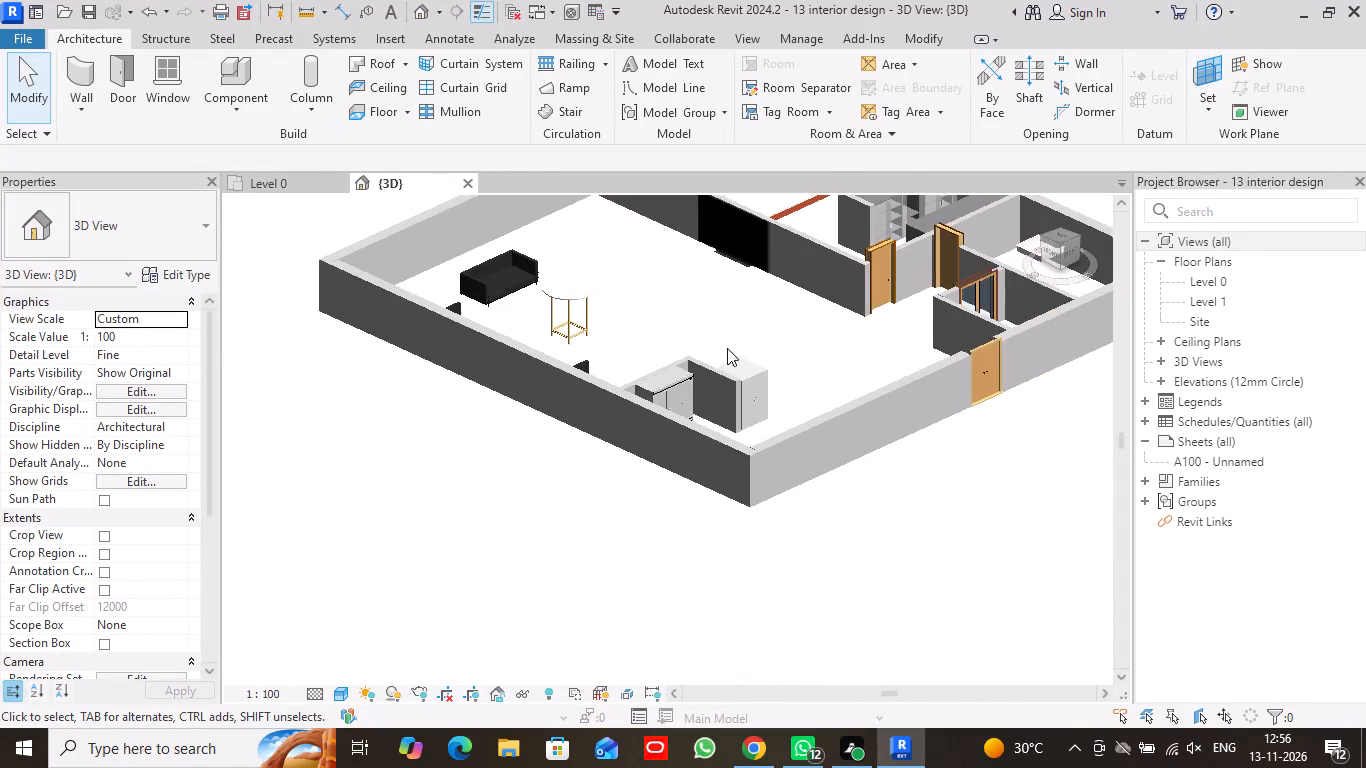
middle_click_drag(726, 338, 713, 412)
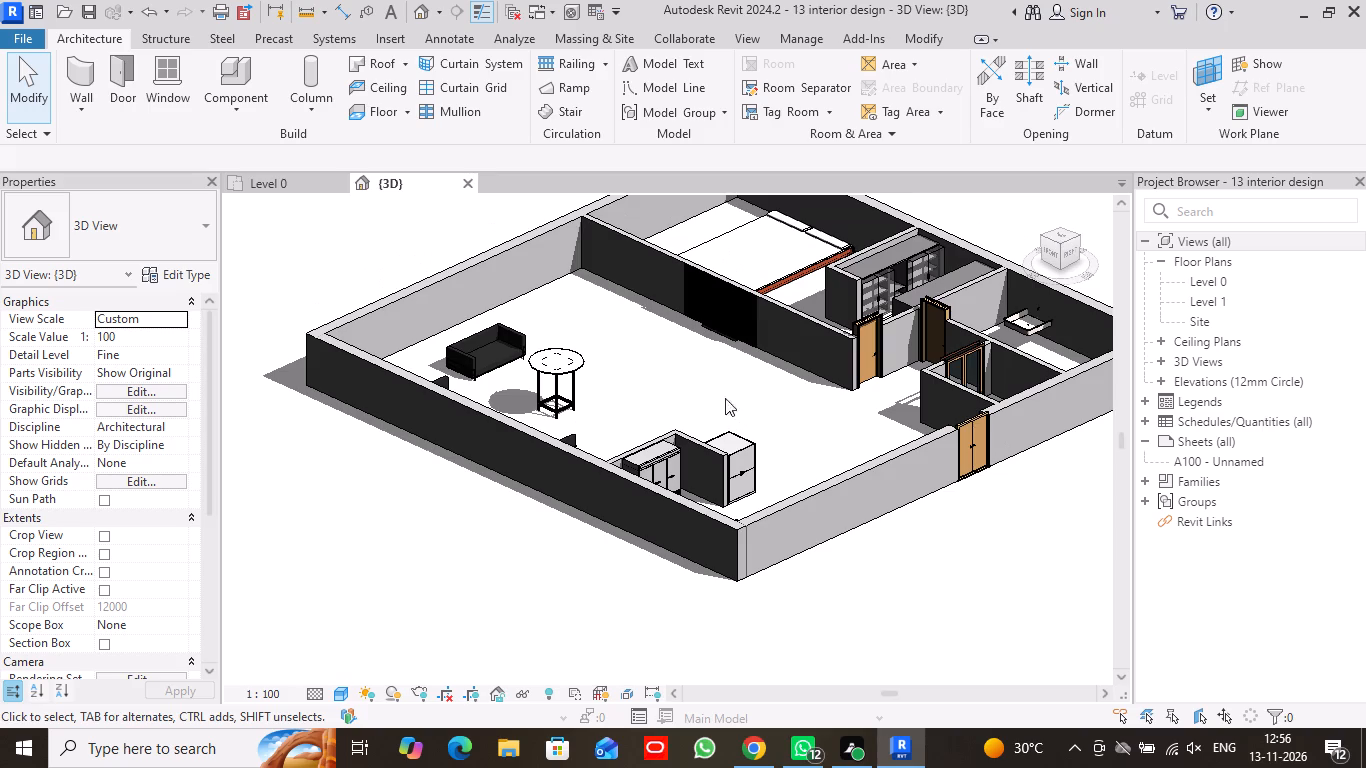
scroll(717, 322, "up", 5)
middle_click_drag(659, 375, 634, 483)
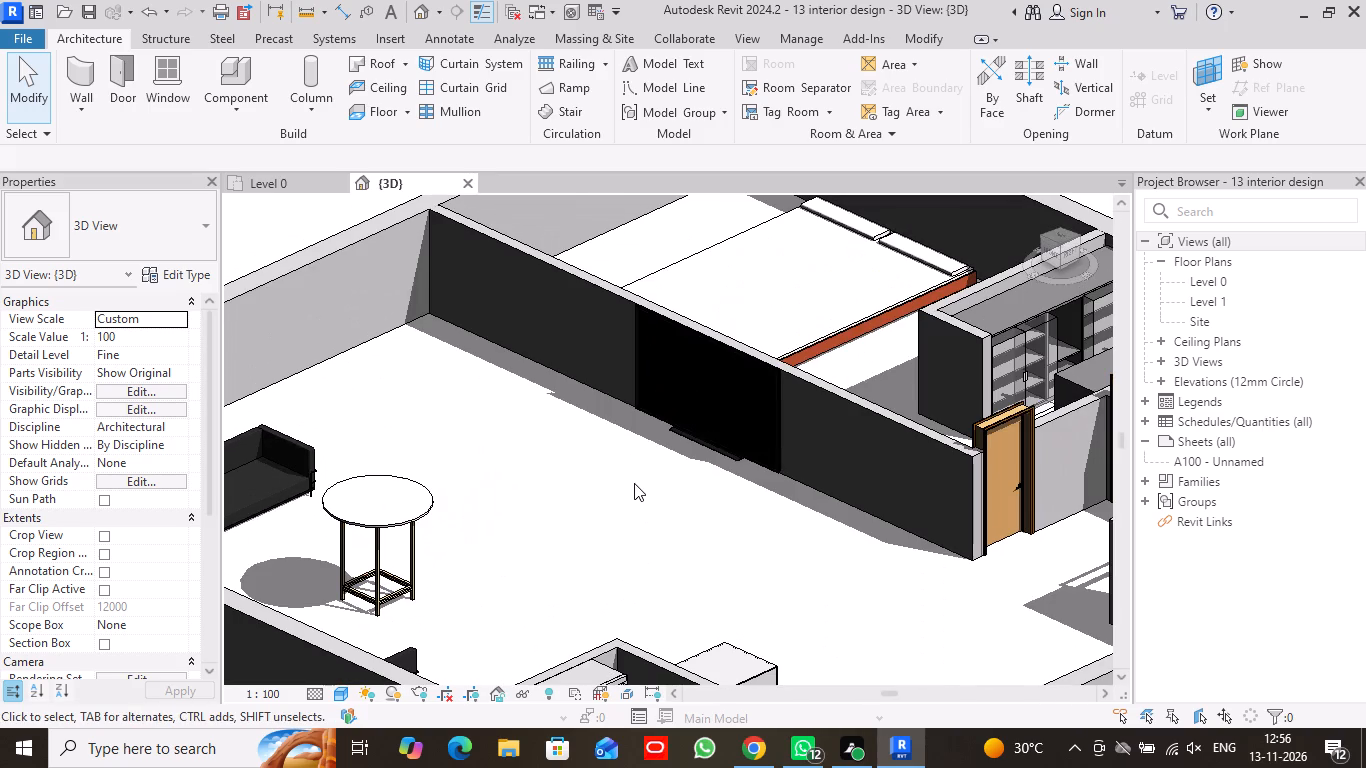
Examine the type properties and layer structure of the wall behind the living area TV.
left_click(836, 401)
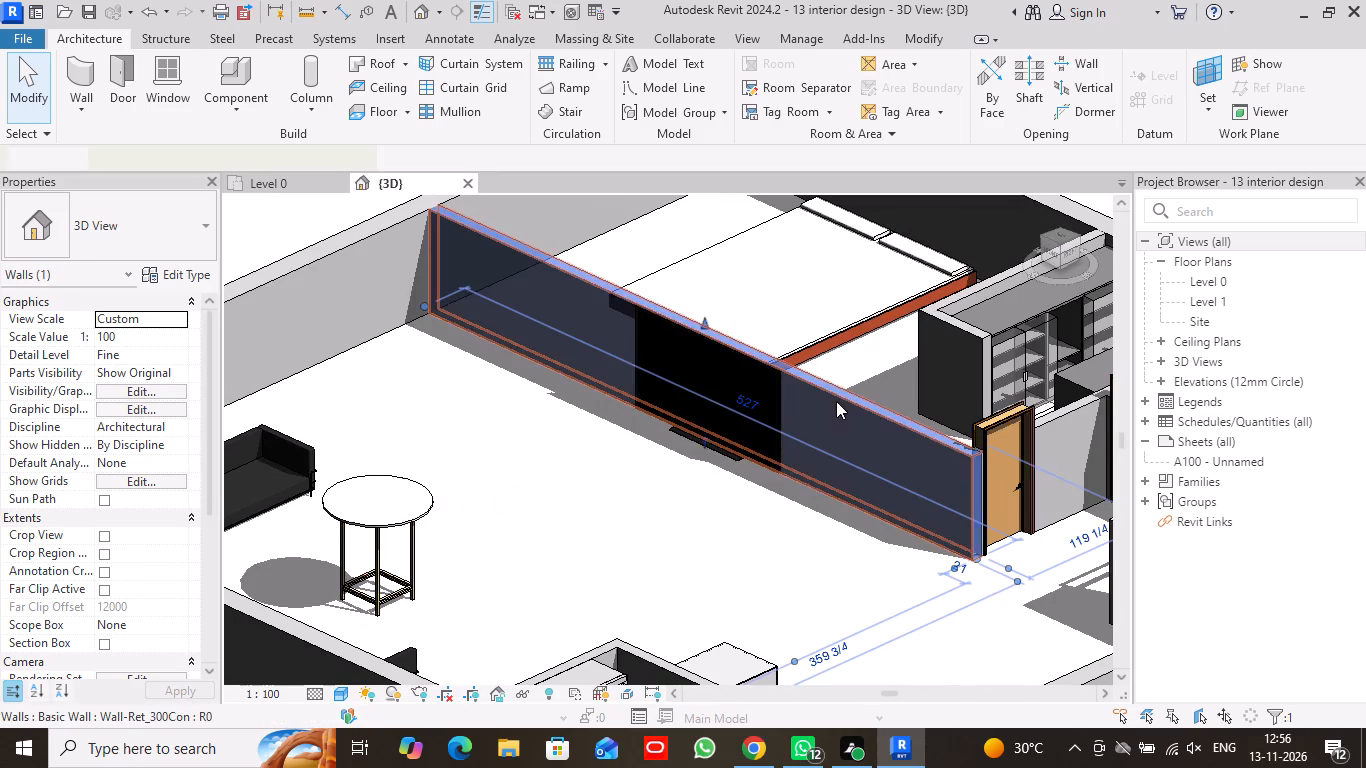
left_click(192, 276)
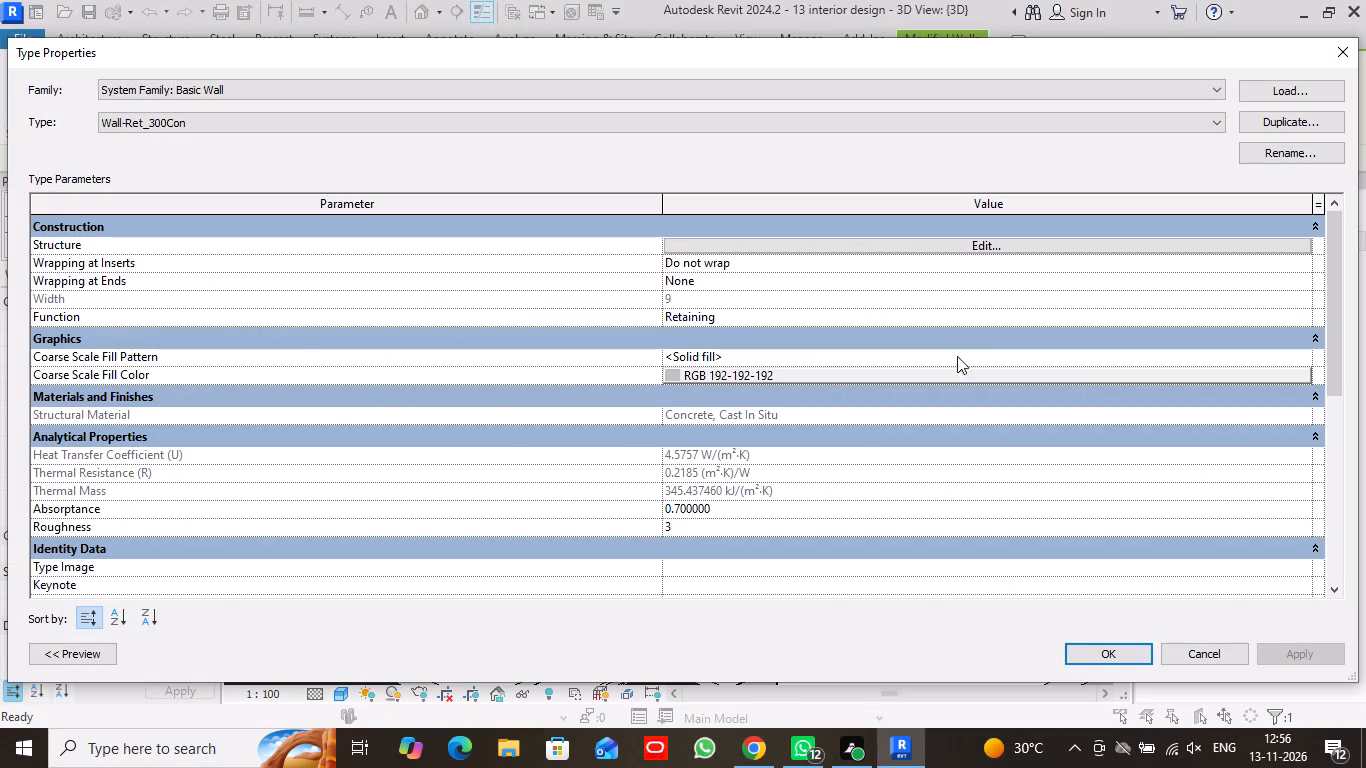
left_click(982, 241)
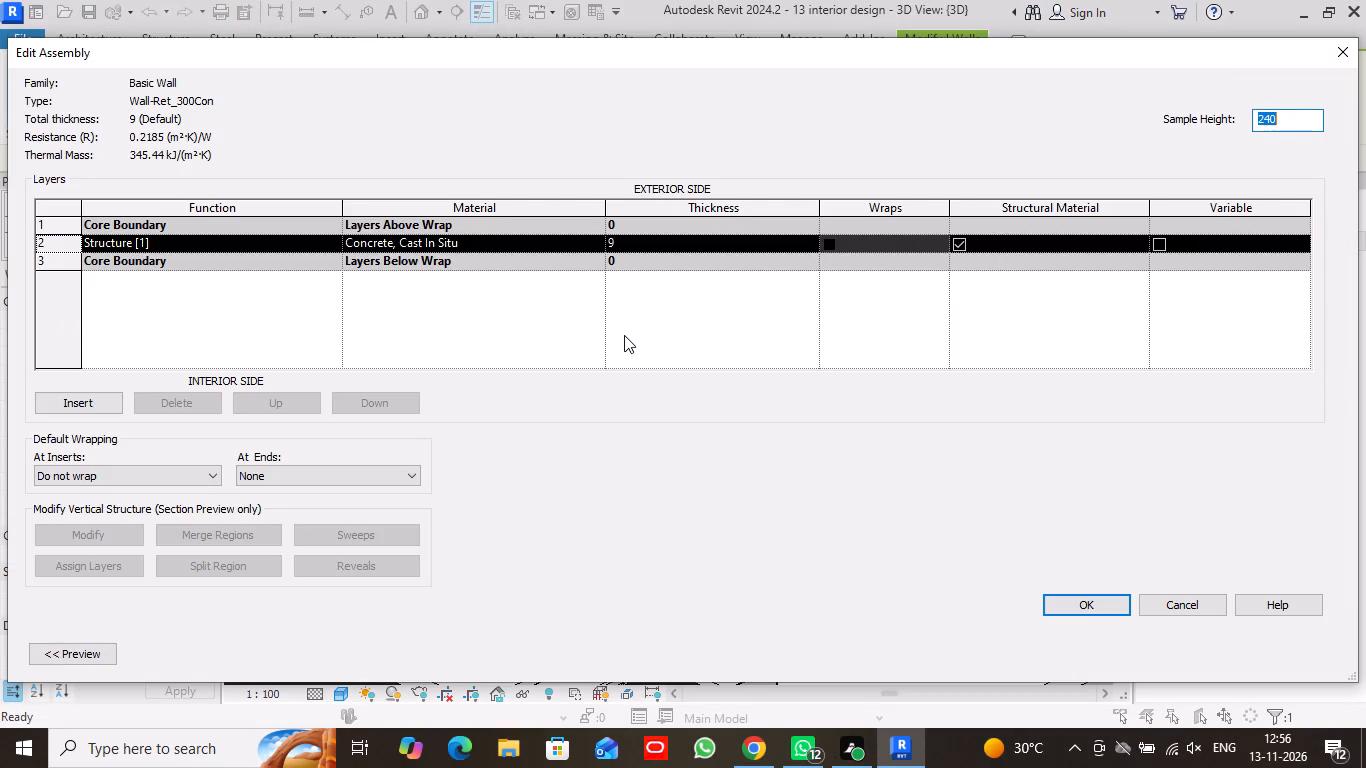
left_click(1333, 58)
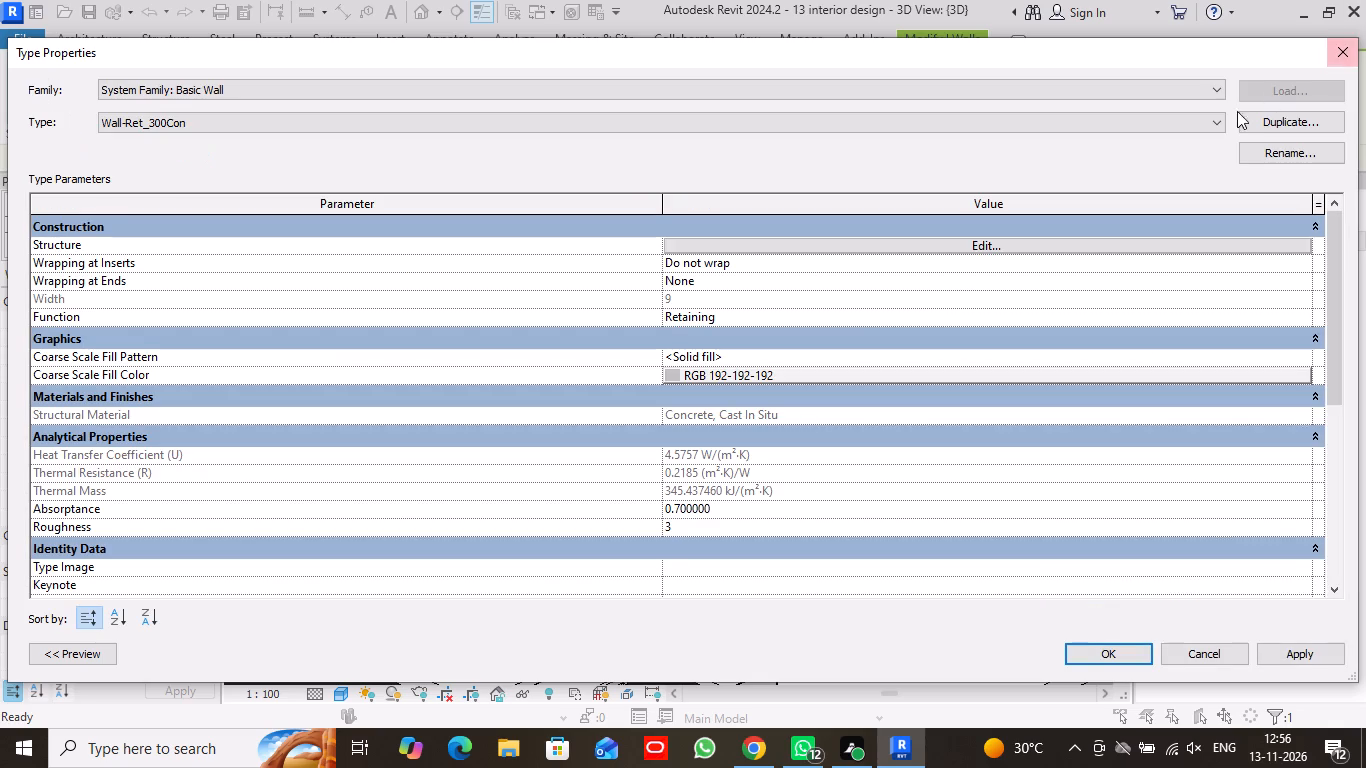
scroll(857, 333, "down", 3)
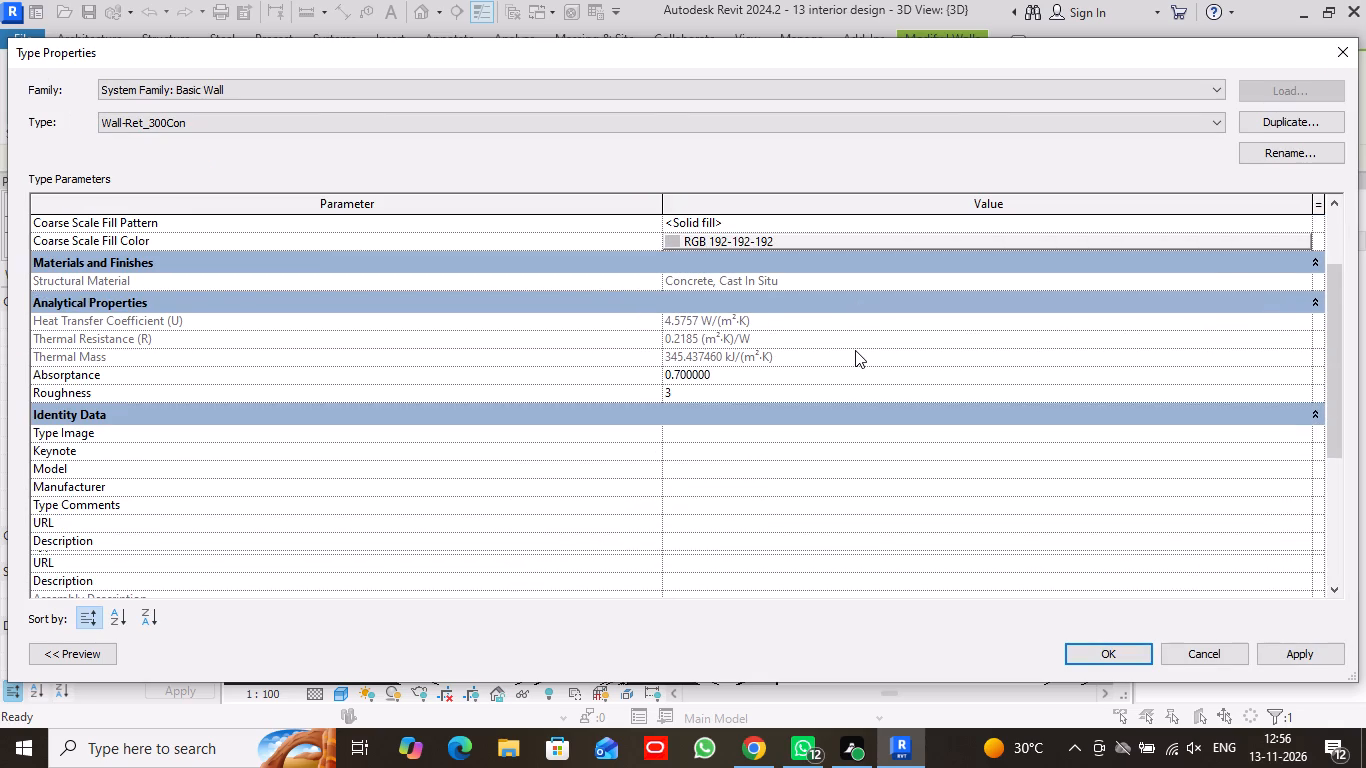
scroll(855, 350, "down", 5)
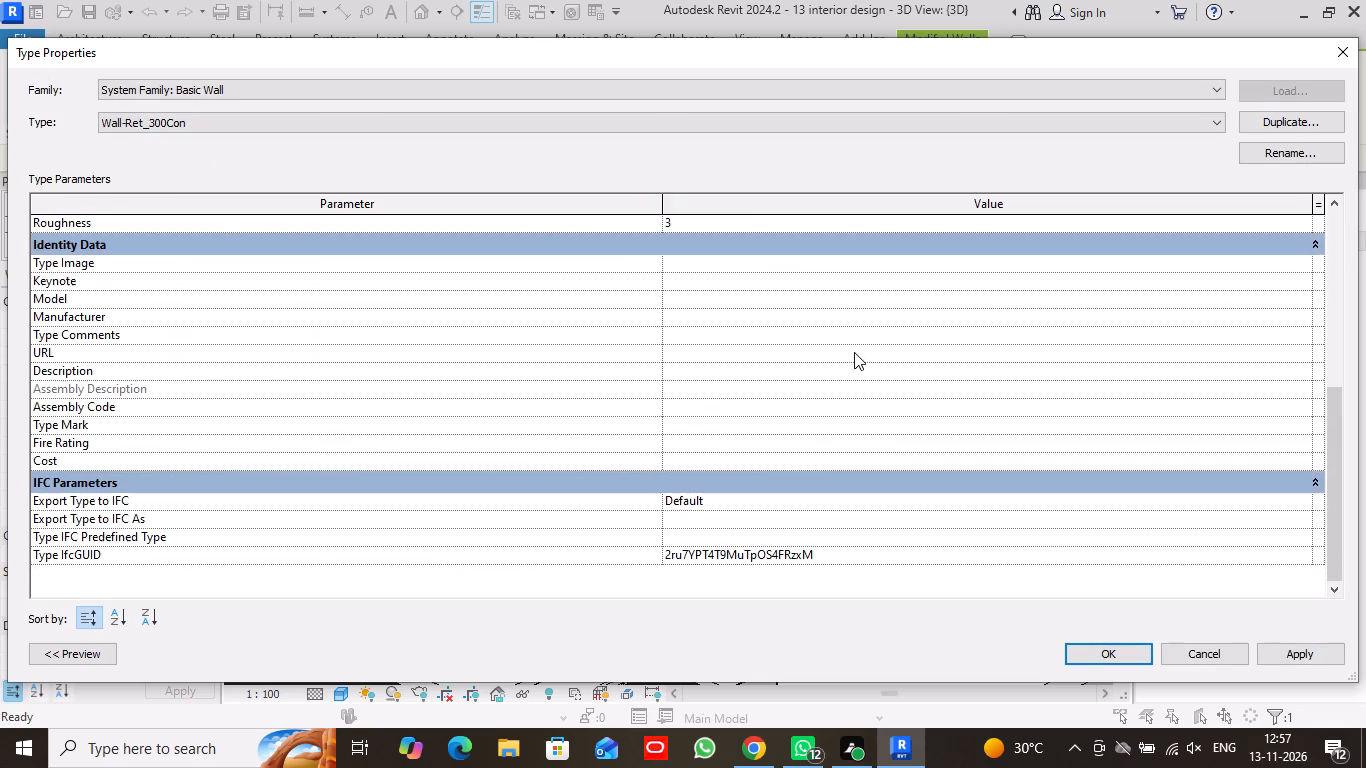
scroll(854, 352, "down", 2)
left_click(1341, 56)
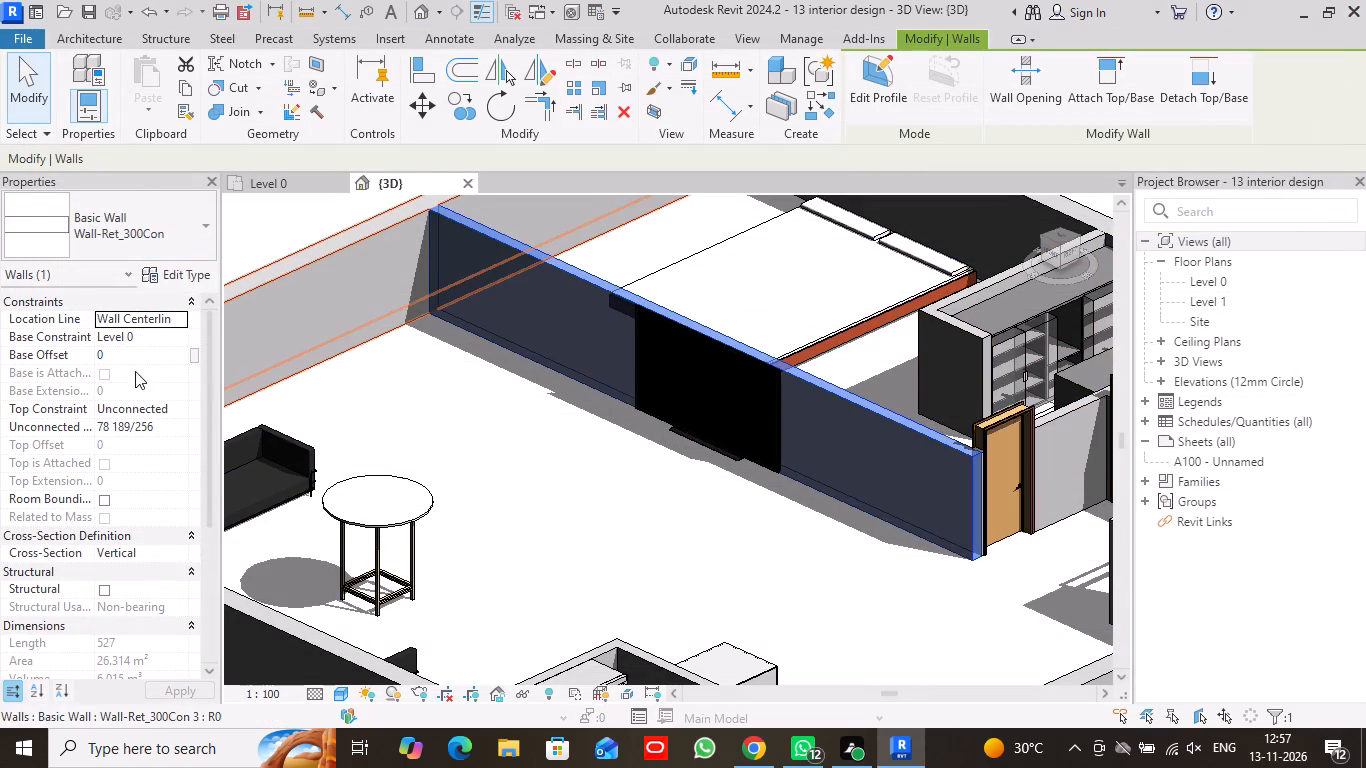
Set the Top Constraint of the wall behind the TV to Up to level: Level 1.
left_click(182, 337)
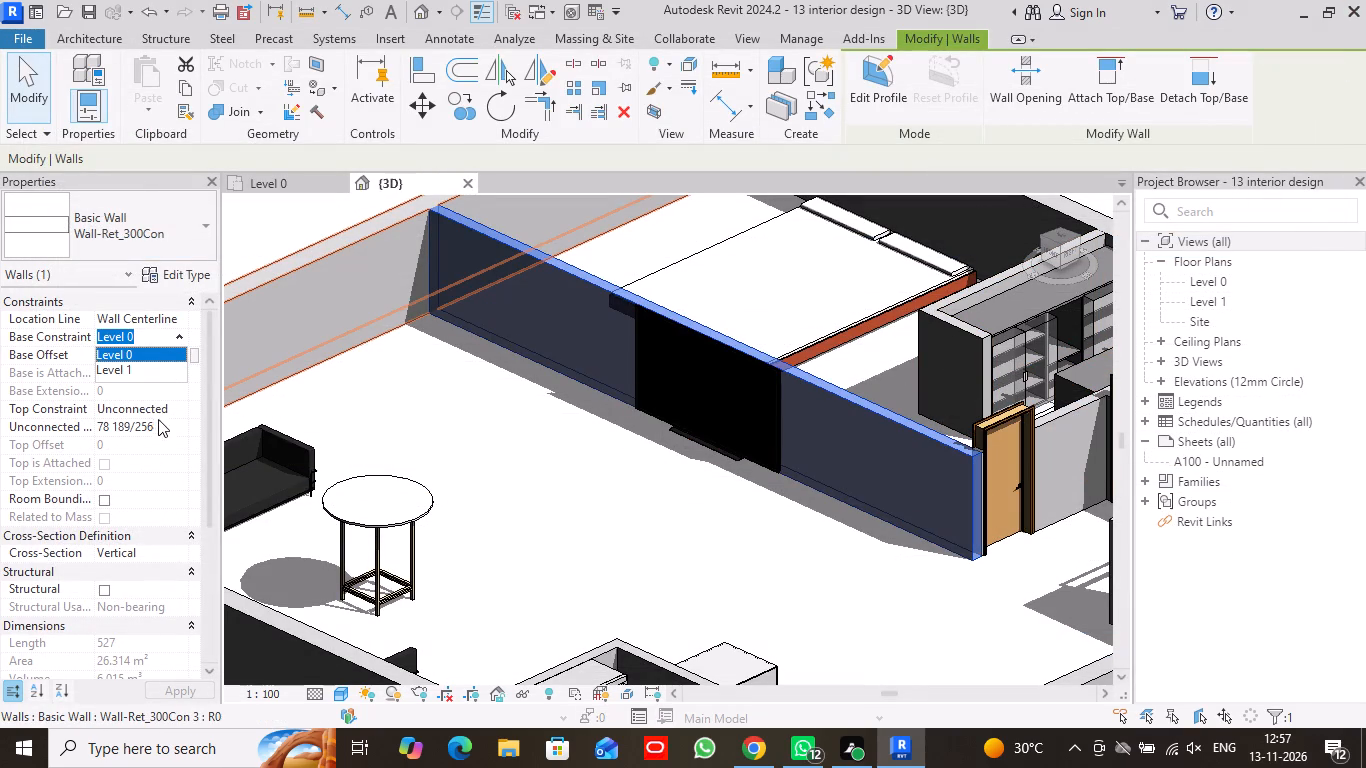
left_click(173, 405)
left_click(174, 409)
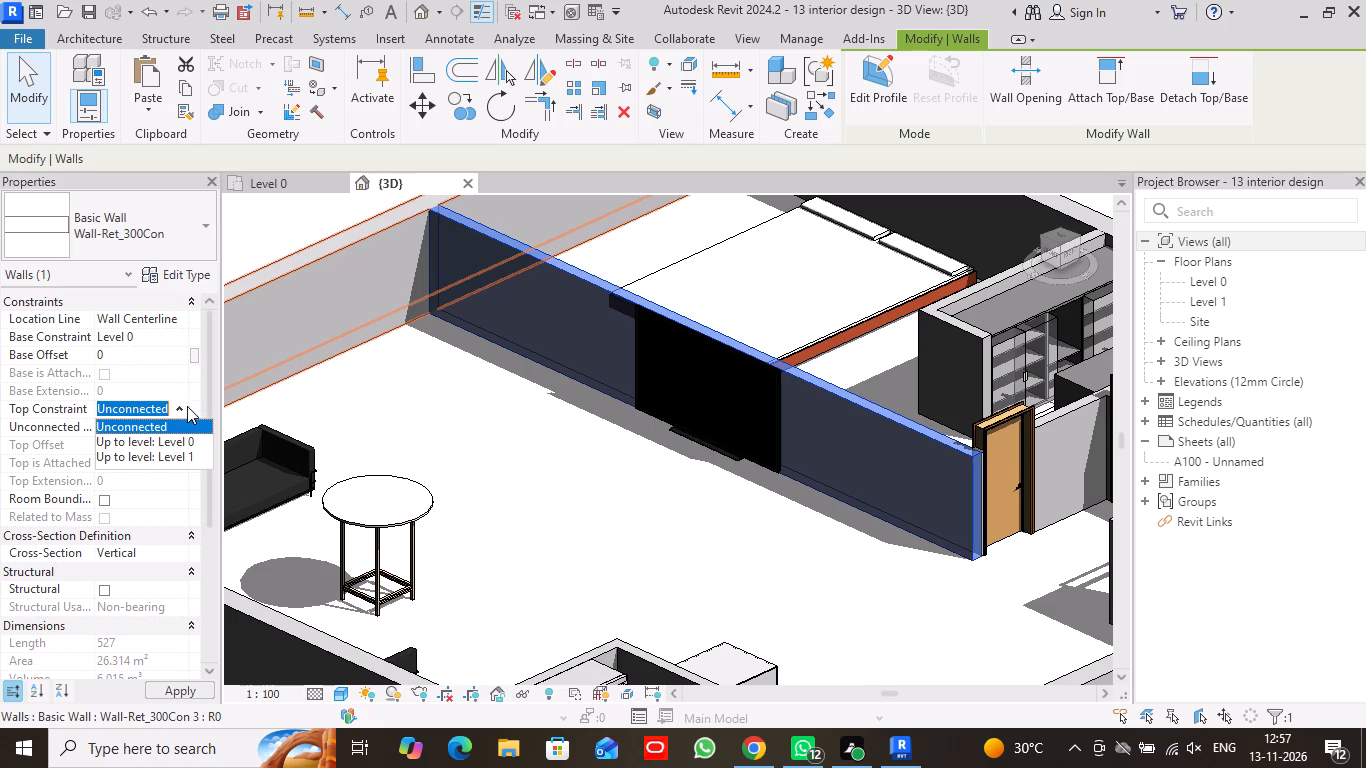
left_click(169, 454)
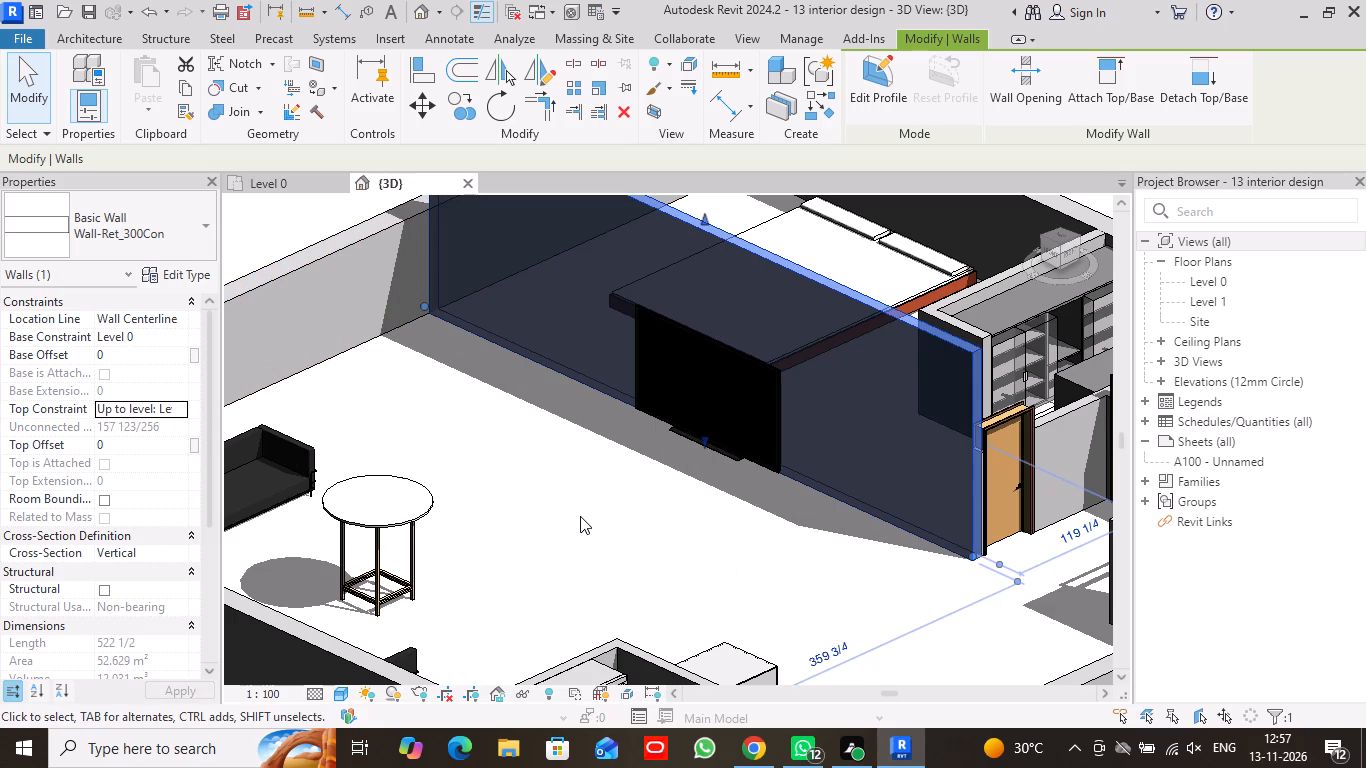
Switch to the Level 0 floor plan with the whole layout in view and deselect the wall.
scroll(580, 512, "down", 4)
left_click(273, 181)
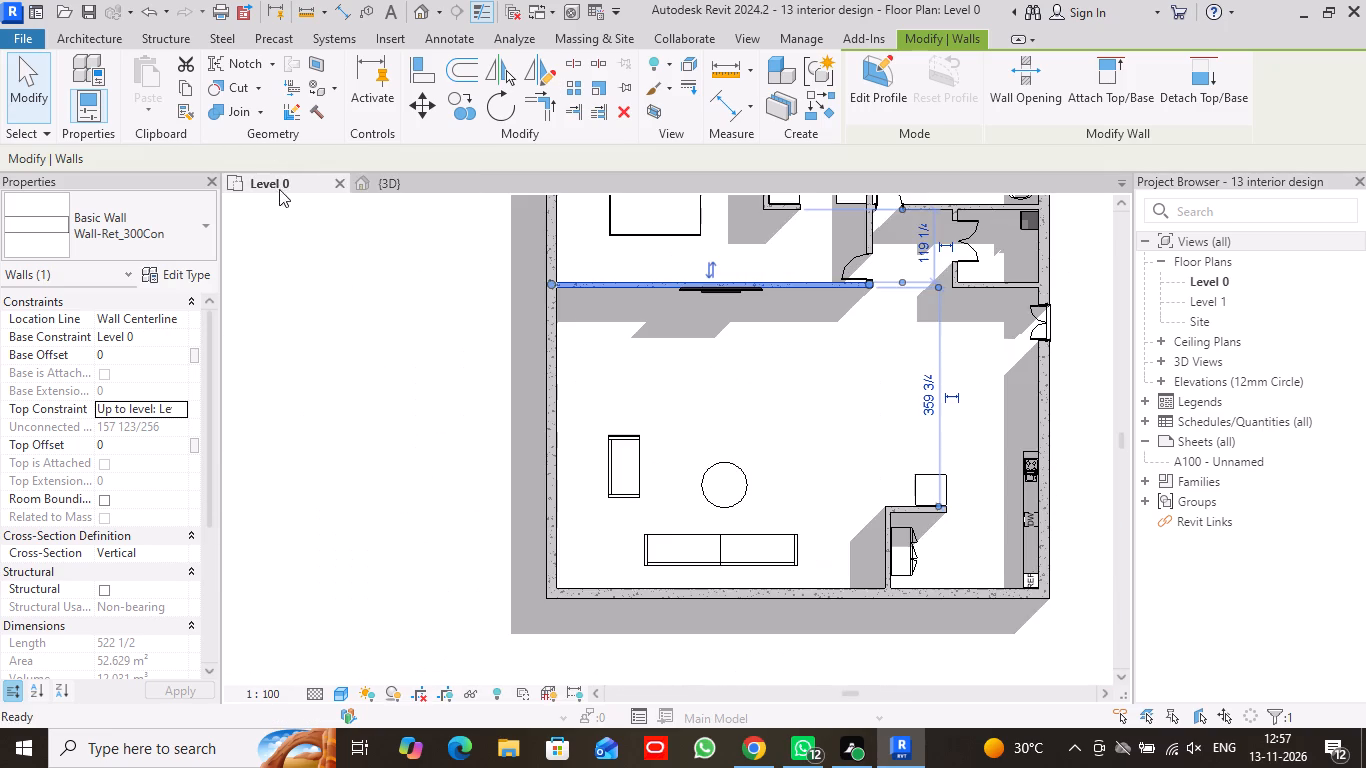
scroll(711, 419, "down", 2)
middle_click_drag(762, 432, 694, 502)
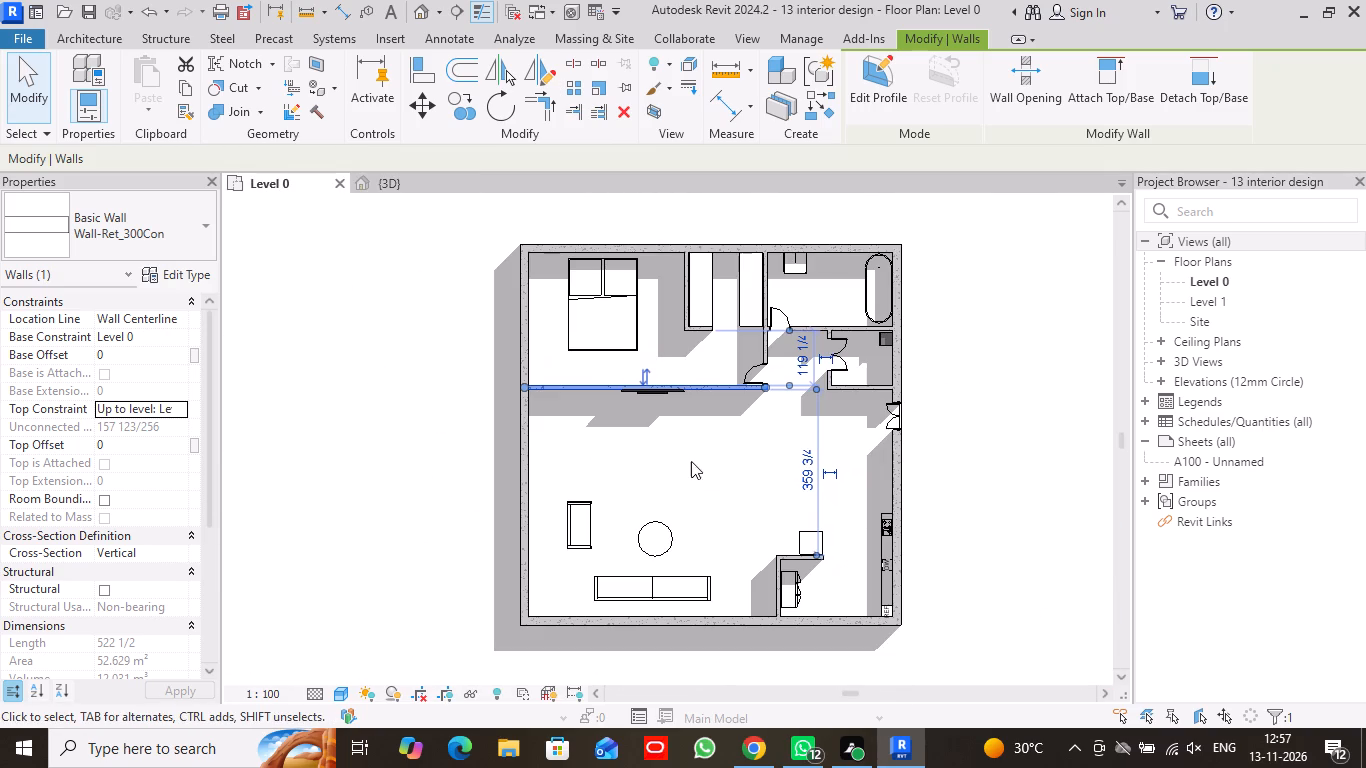
left_click(24, 91)
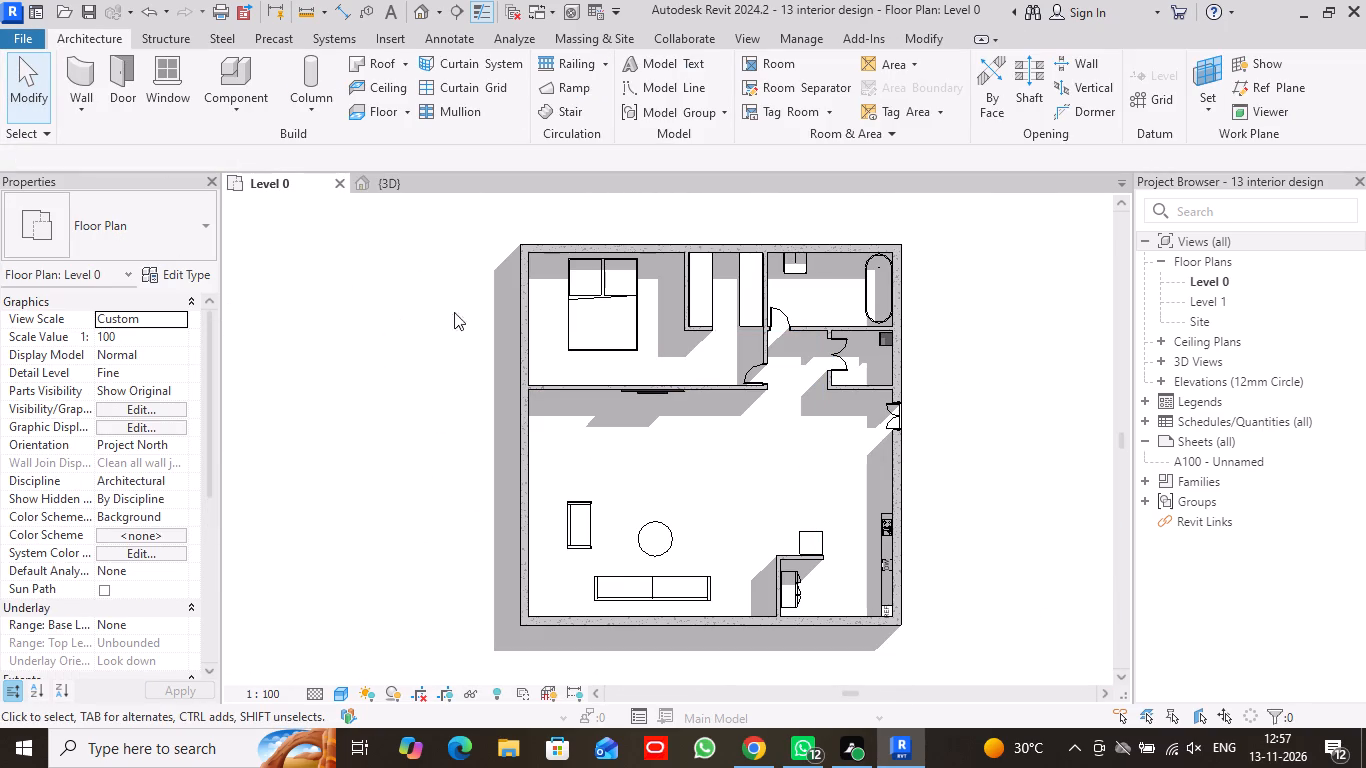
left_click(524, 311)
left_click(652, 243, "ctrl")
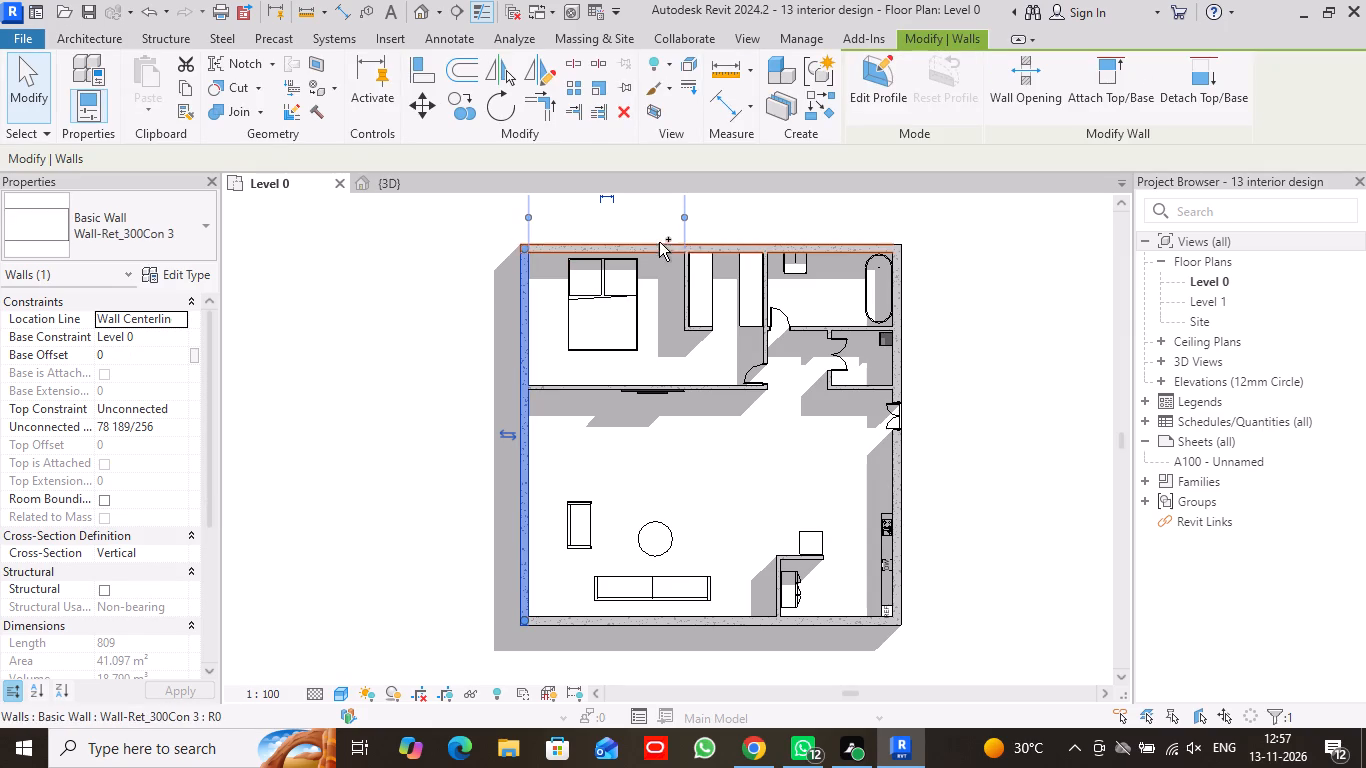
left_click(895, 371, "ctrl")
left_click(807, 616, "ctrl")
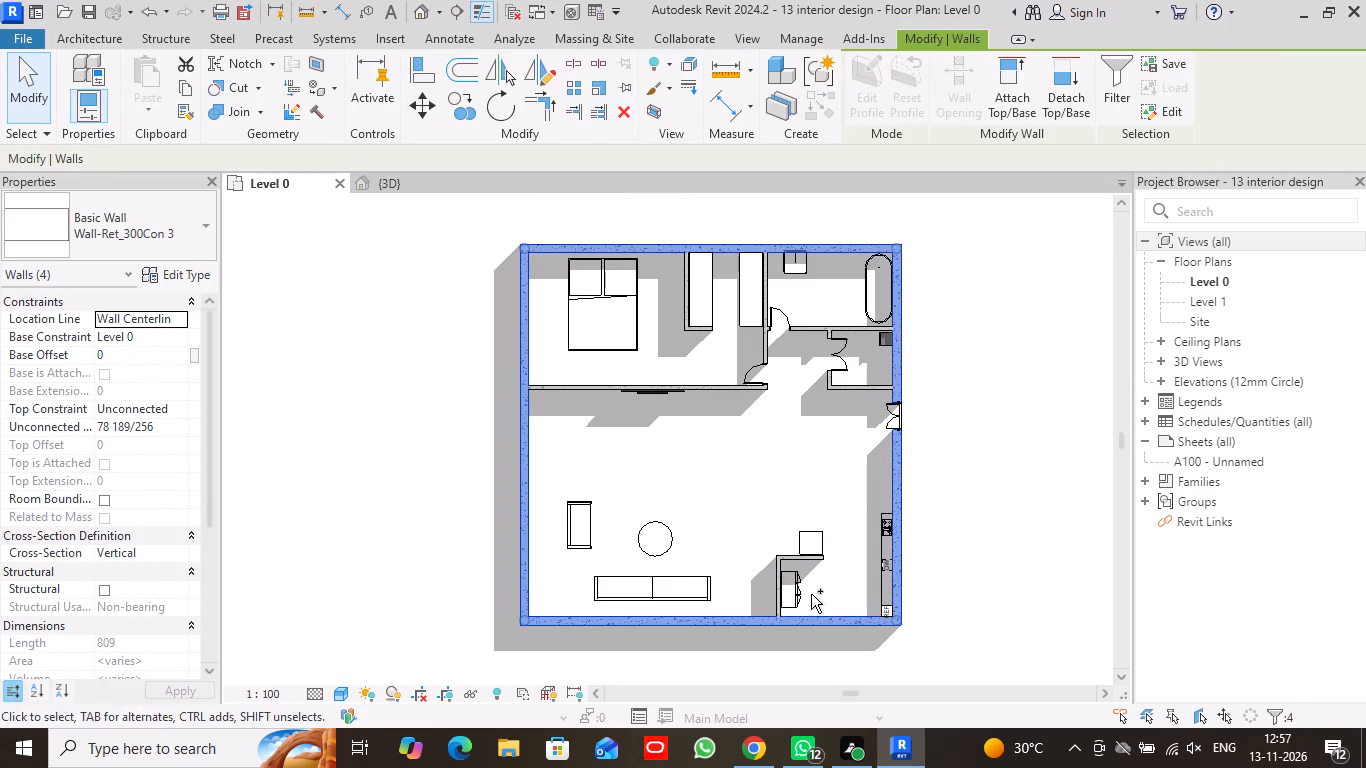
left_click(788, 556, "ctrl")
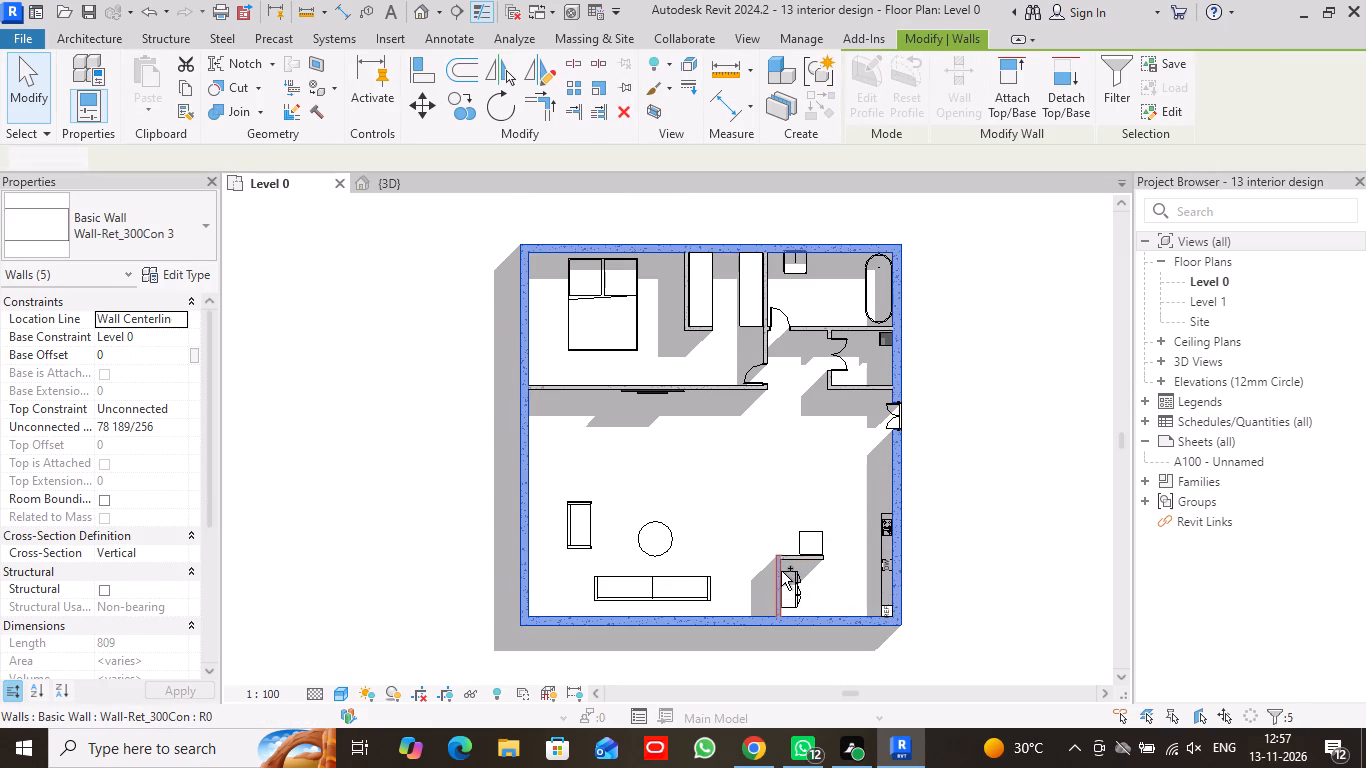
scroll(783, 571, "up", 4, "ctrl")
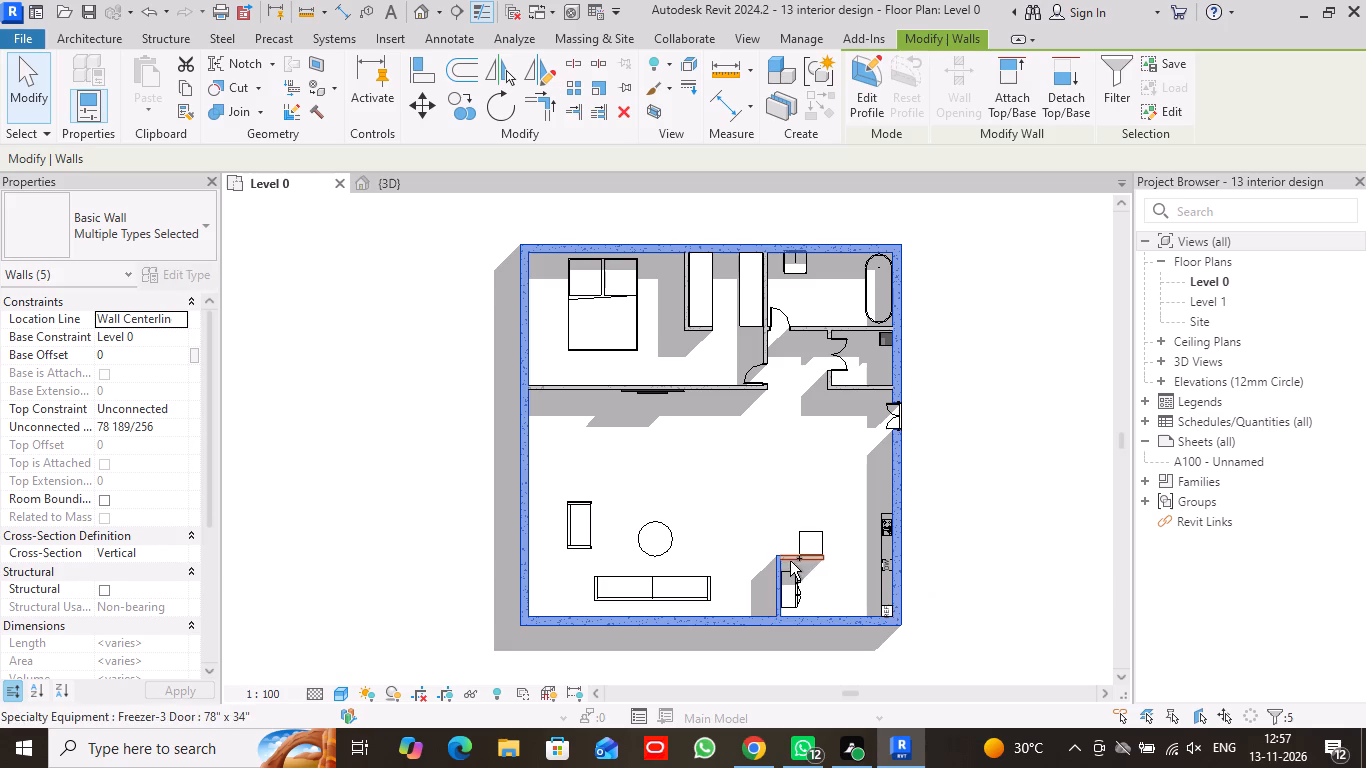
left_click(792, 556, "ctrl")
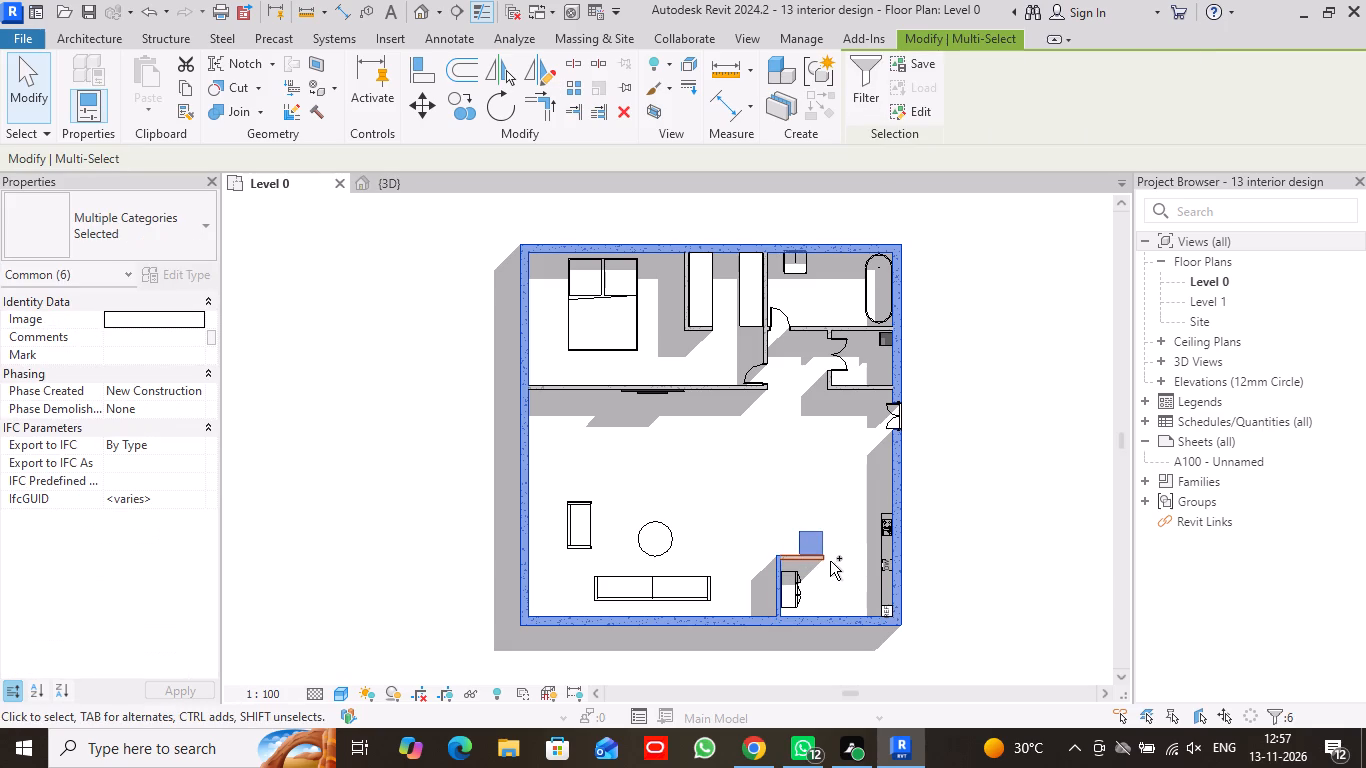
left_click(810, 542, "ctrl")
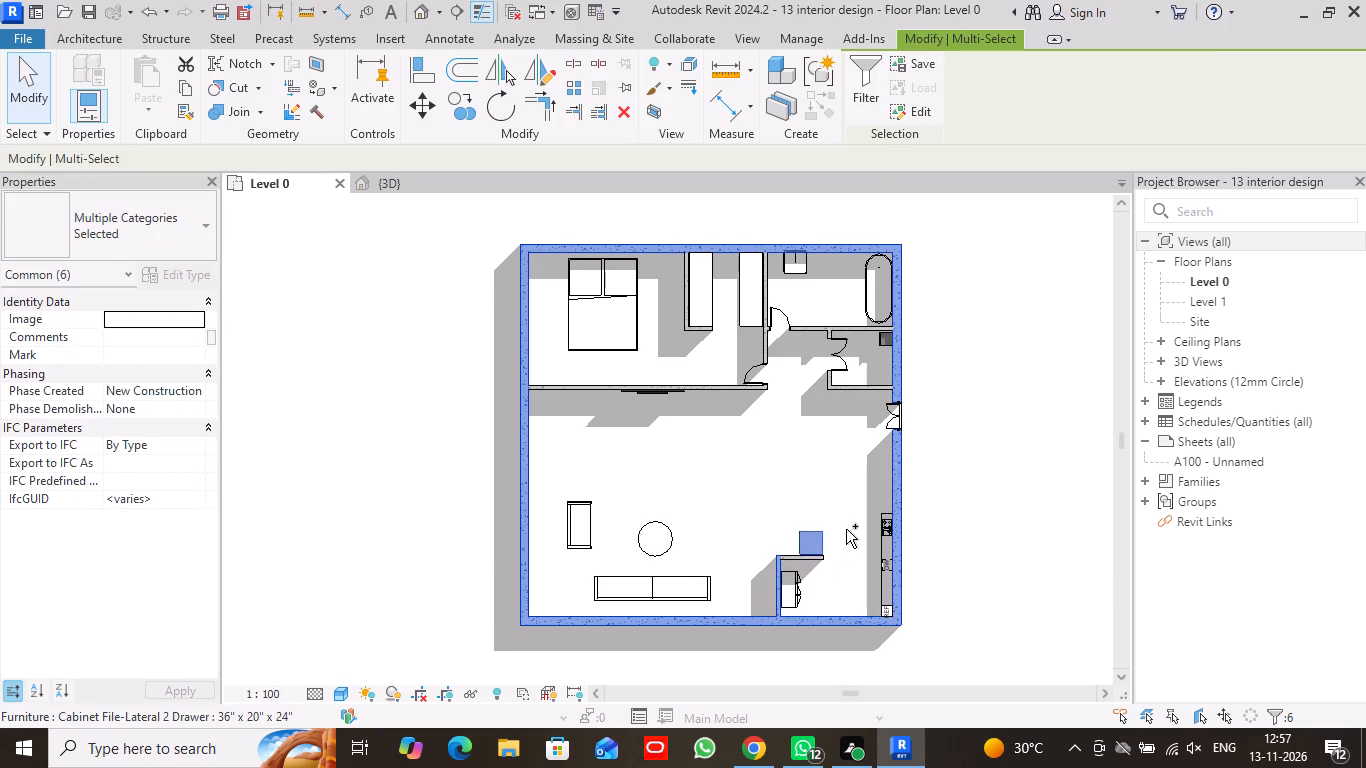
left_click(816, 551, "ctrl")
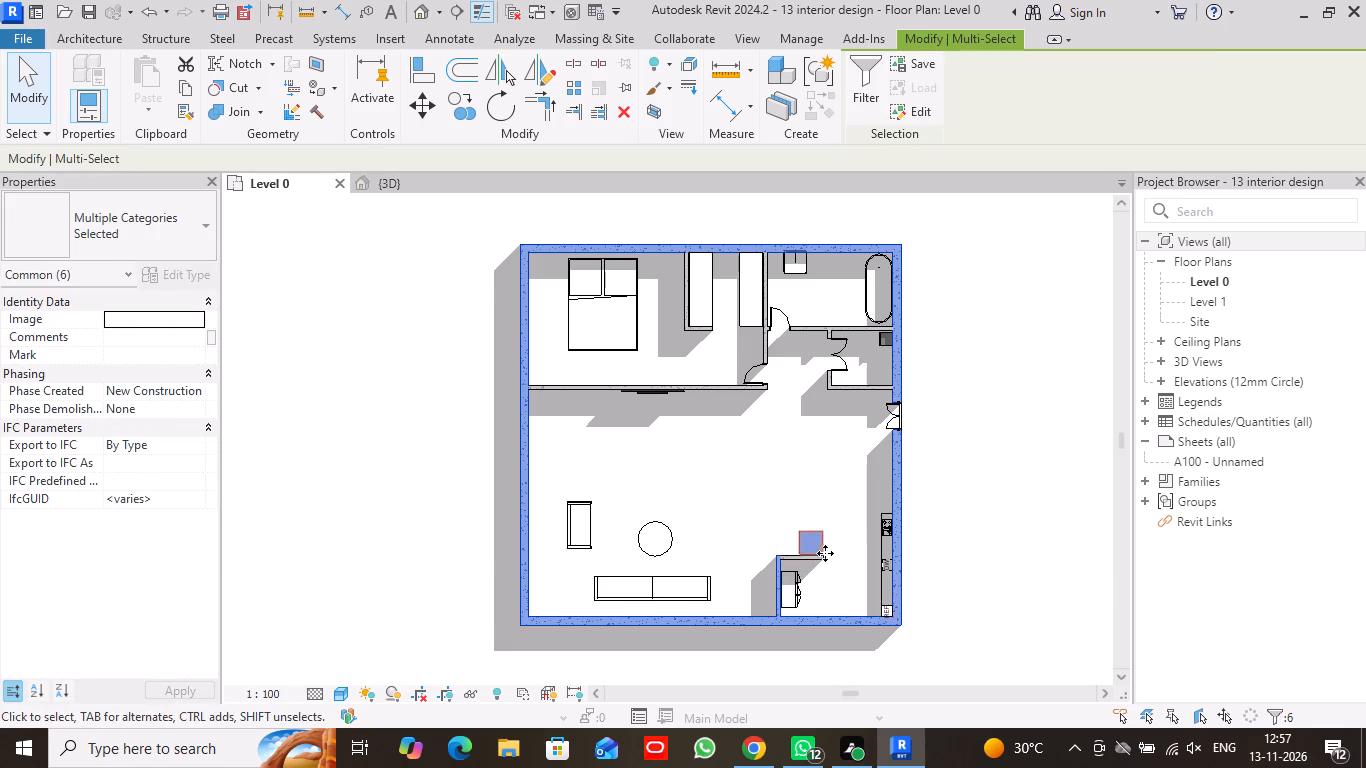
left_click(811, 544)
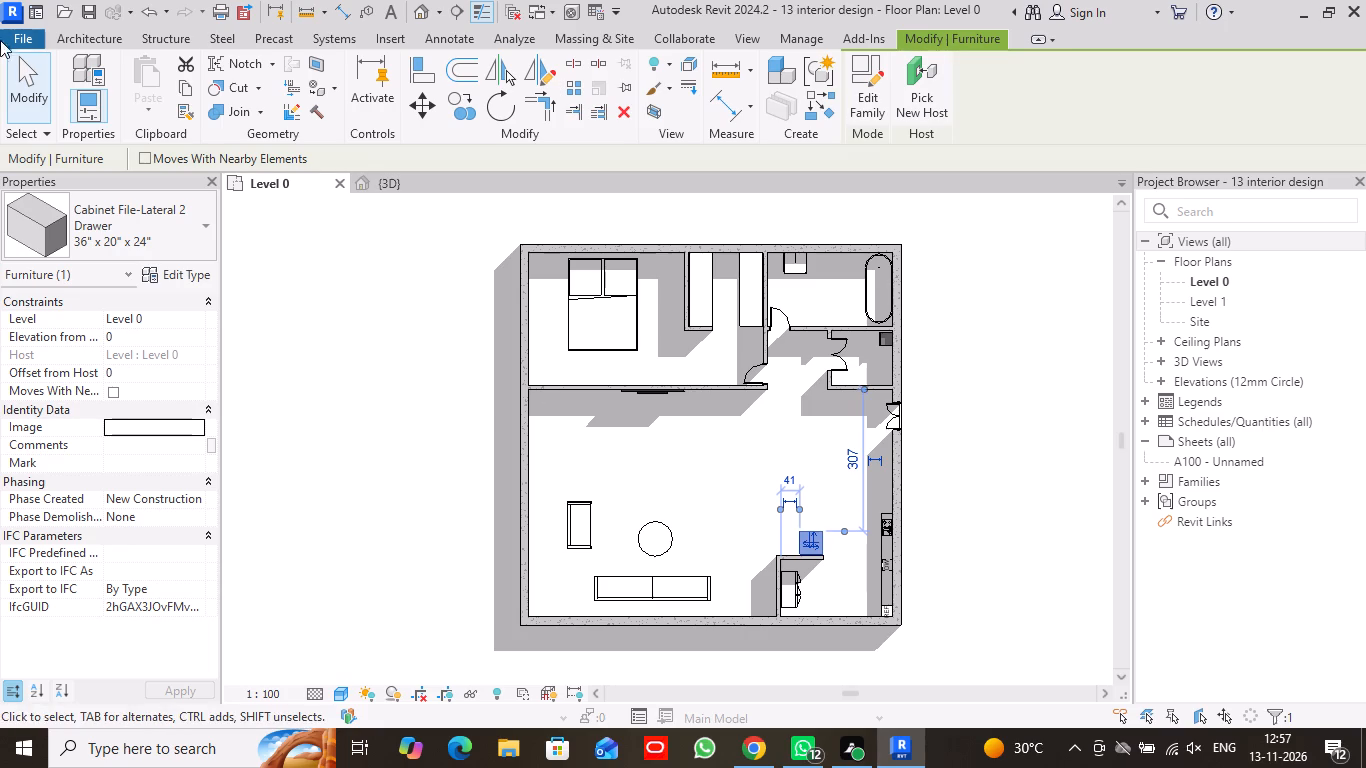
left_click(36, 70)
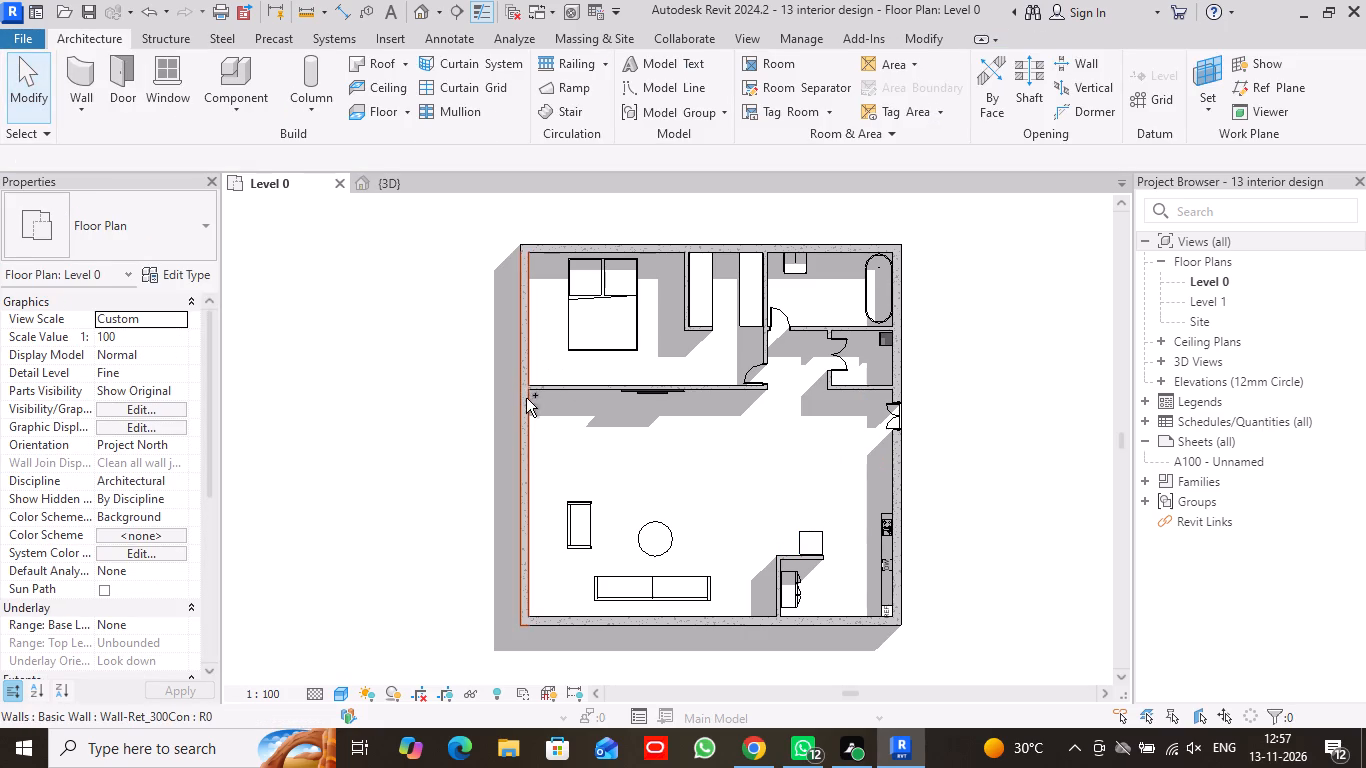
Select the four exterior walls and all the interior walls in the plan and set their Top Constraint to Up to level: Level 1.
left_click(526, 405, "ctrl")
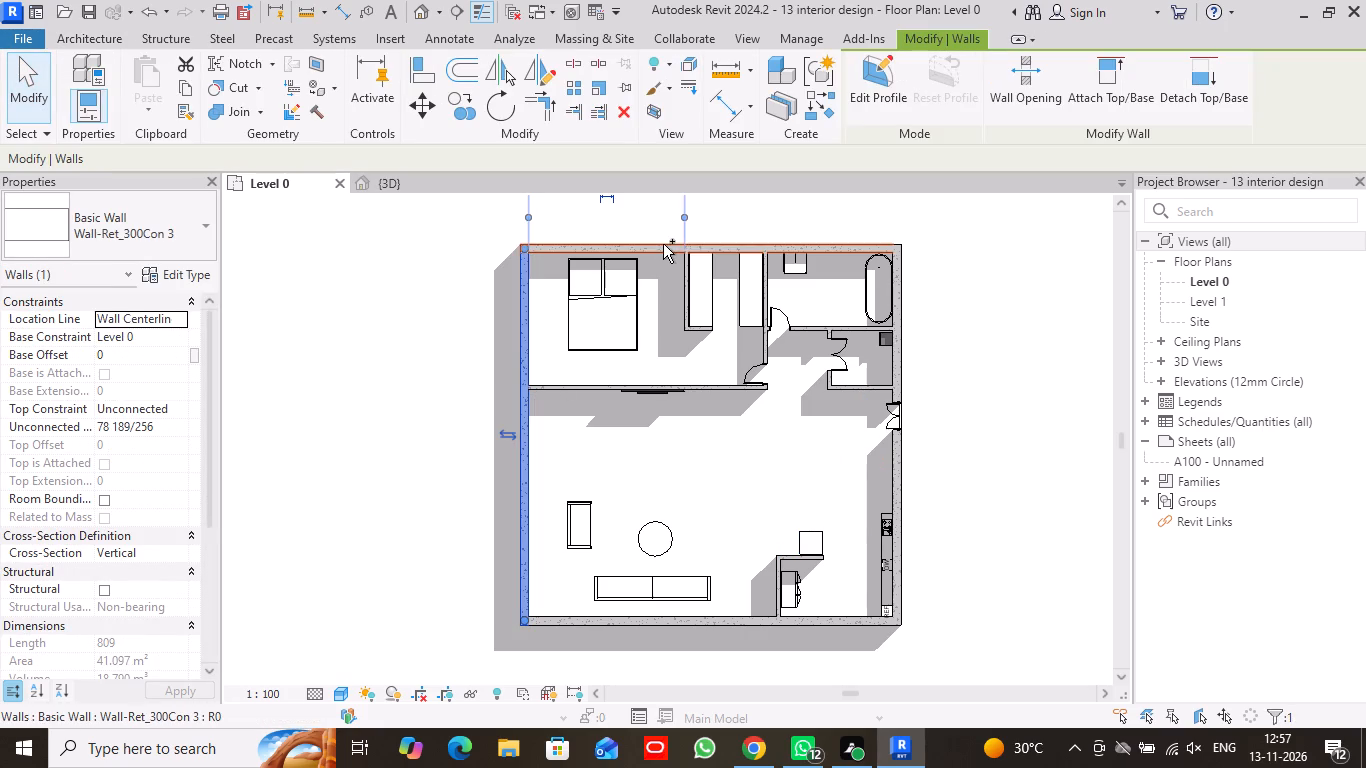
left_click(663, 244, "ctrl")
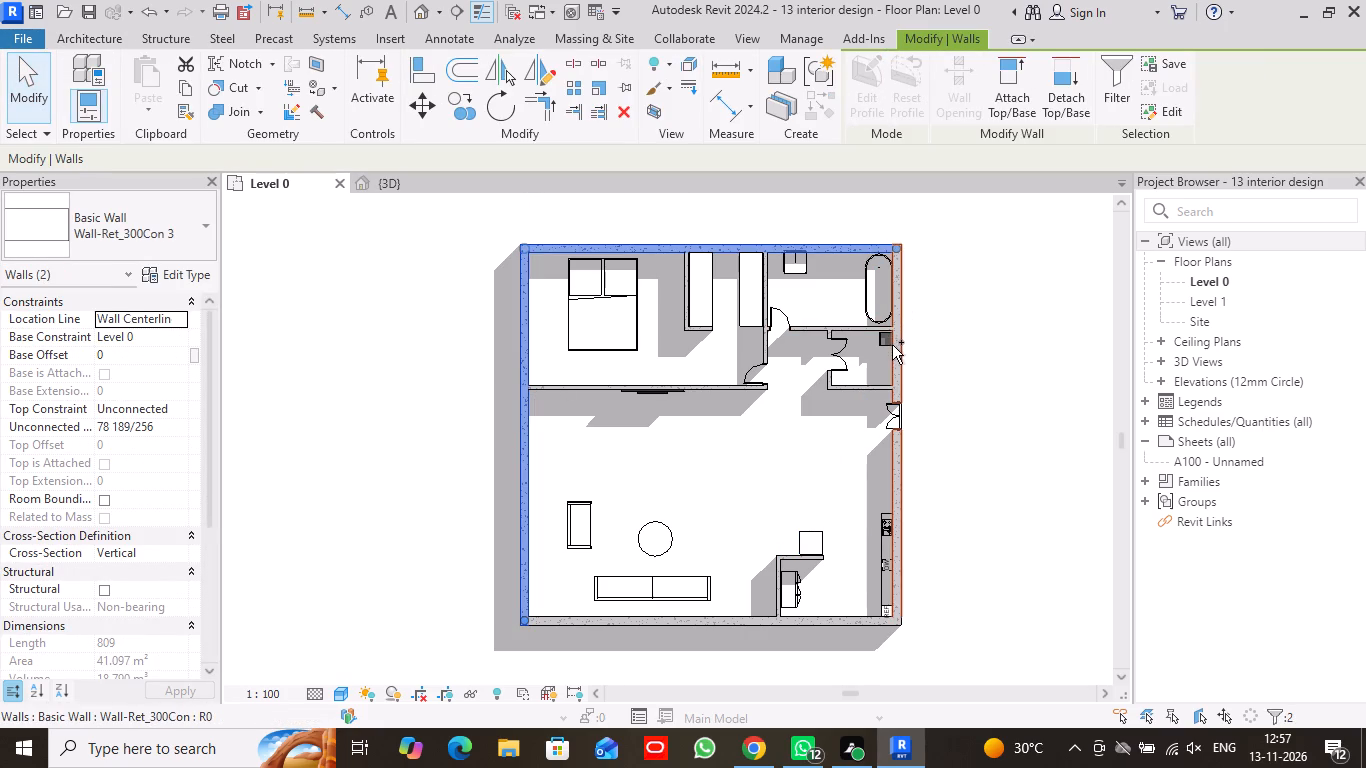
left_click(900, 361, "ctrl")
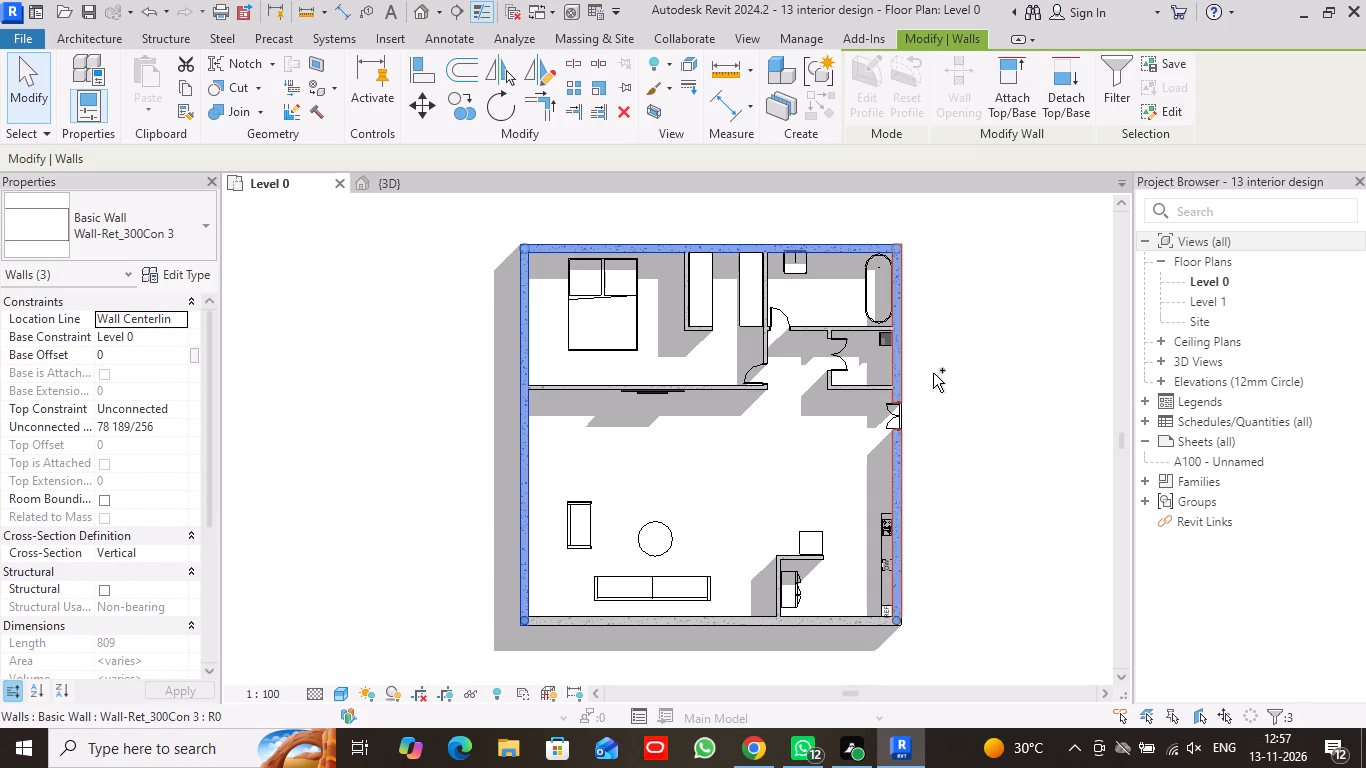
left_click(730, 624, "ctrl")
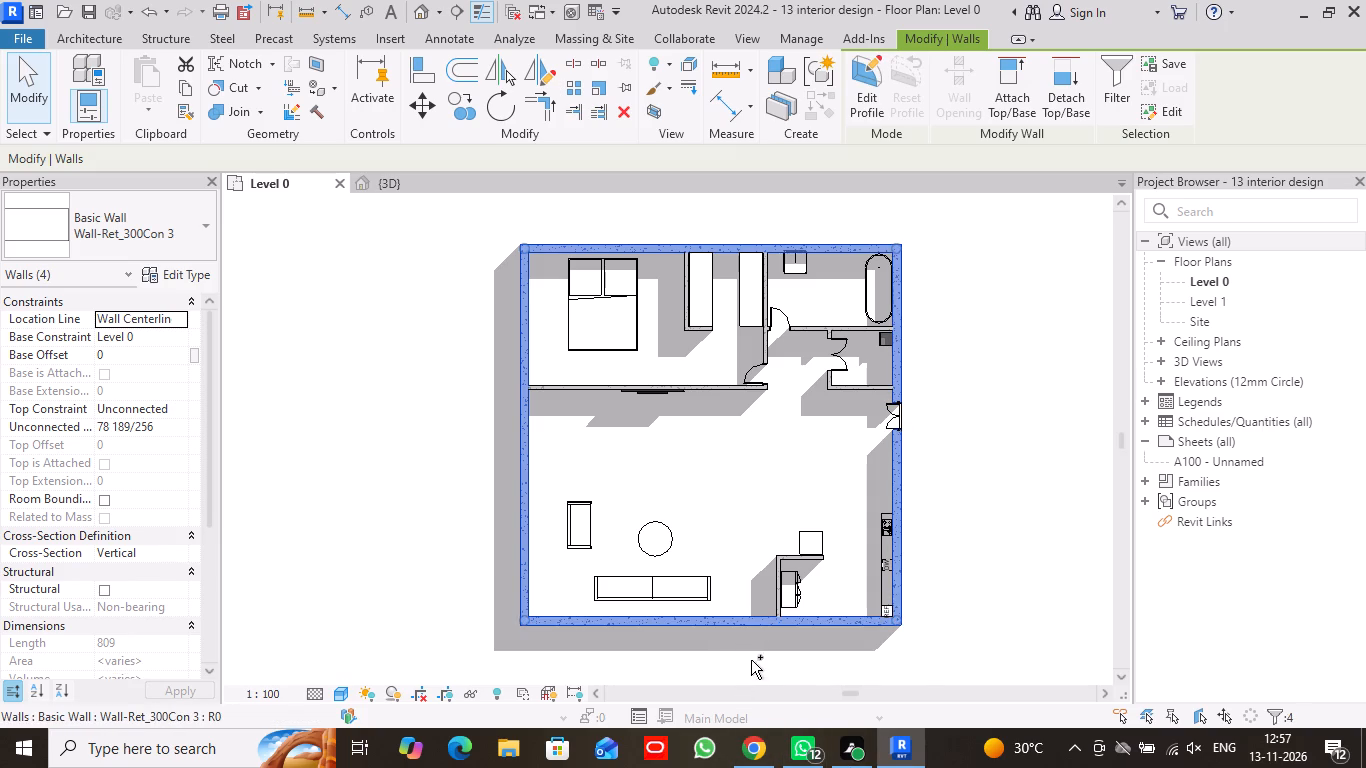
left_click(776, 556, "ctrl")
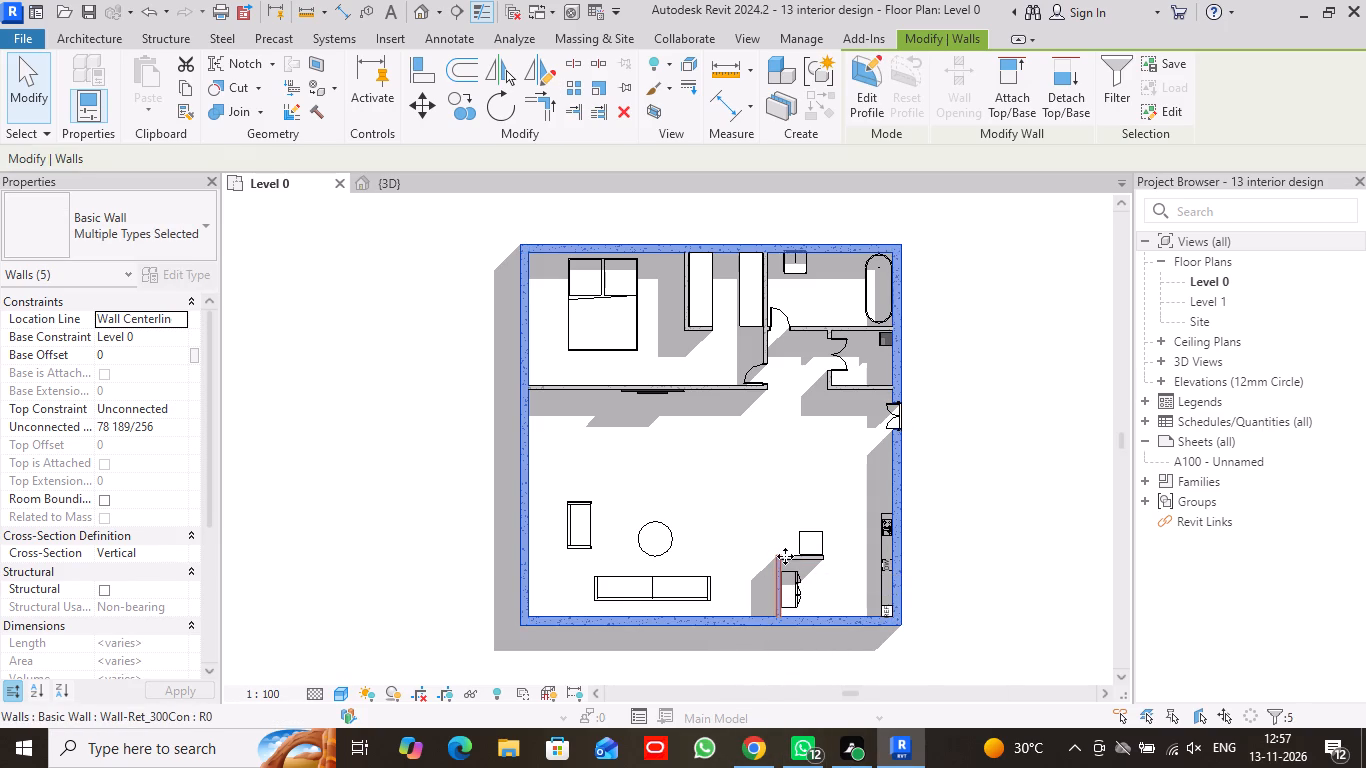
left_click(790, 557, "ctrl")
left_click(862, 387, "ctrl")
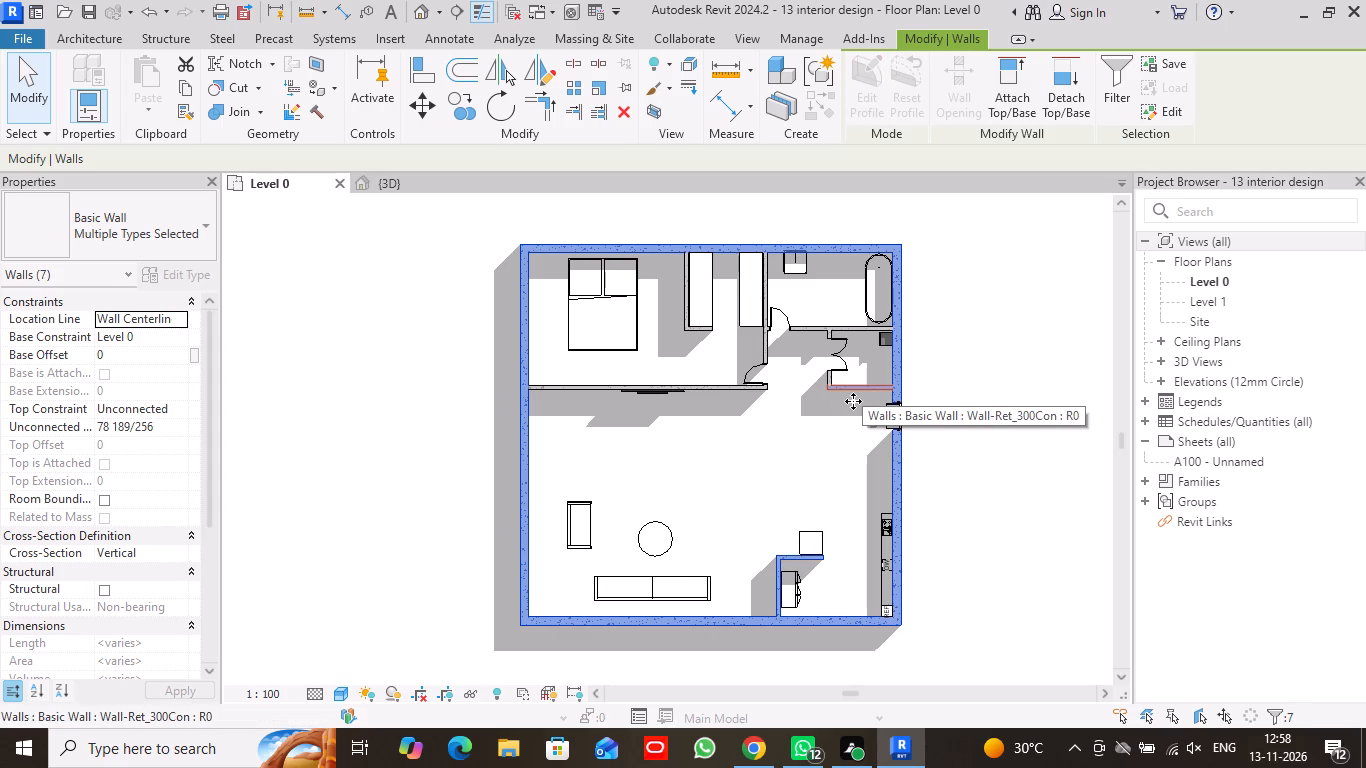
left_click(855, 325, "ctrl")
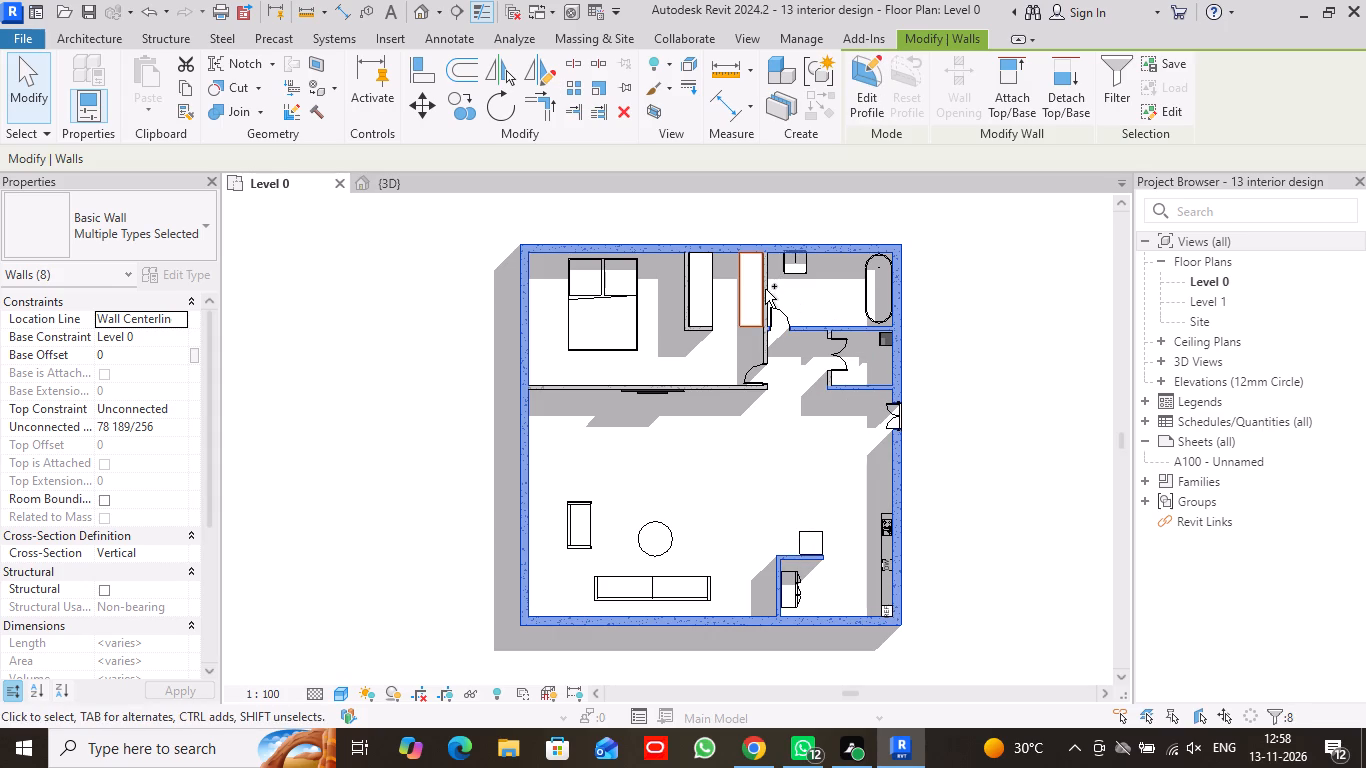
scroll(771, 293, "up", 5, "ctrl")
left_click(771, 293, "ctrl")
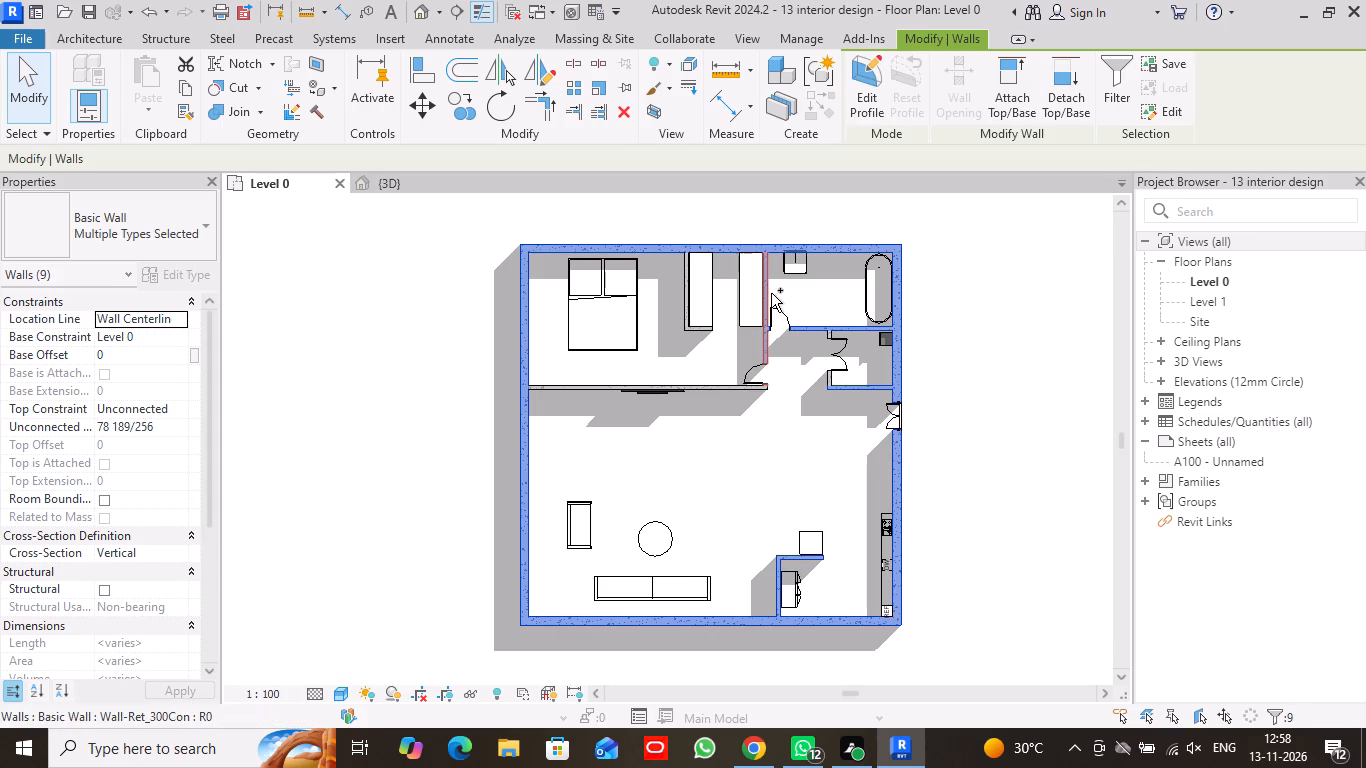
left_click(719, 390, "ctrl")
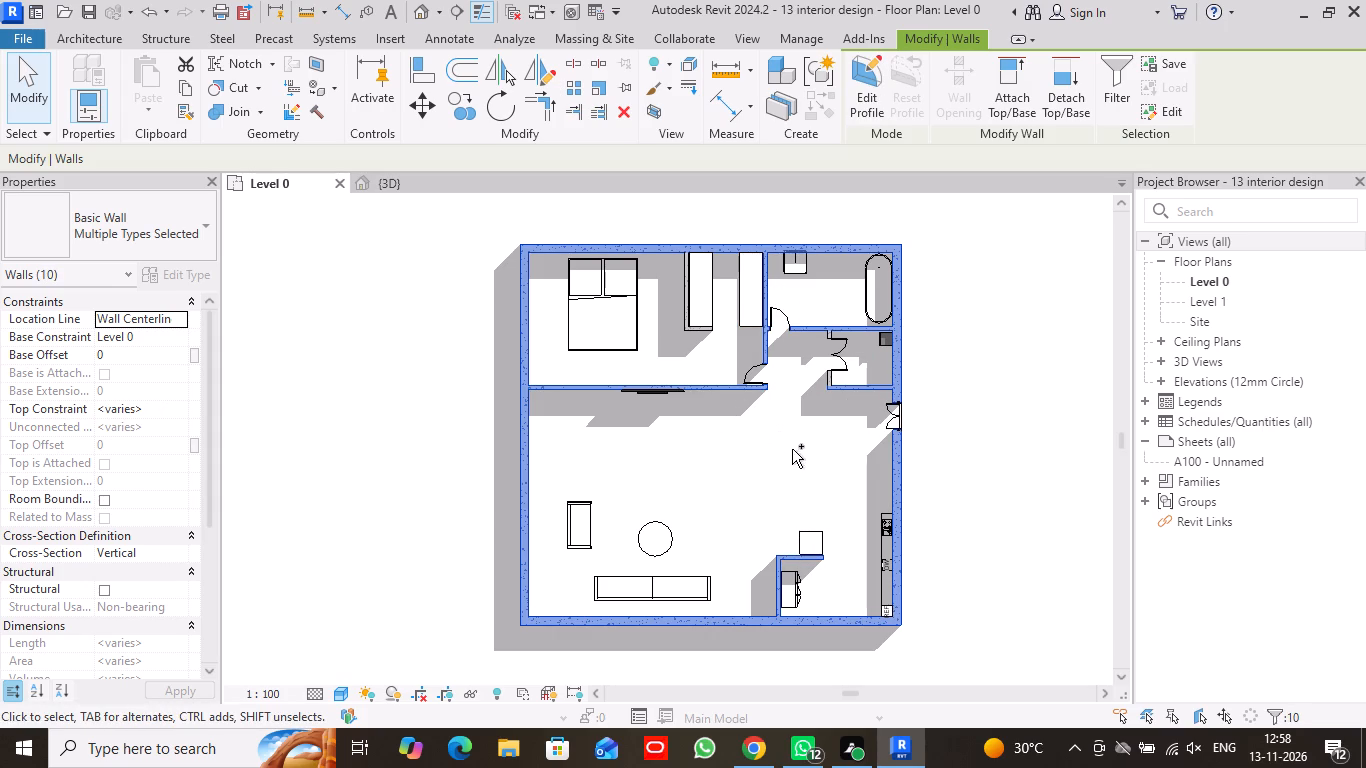
scroll(817, 437, "up", 4, "ctrl")
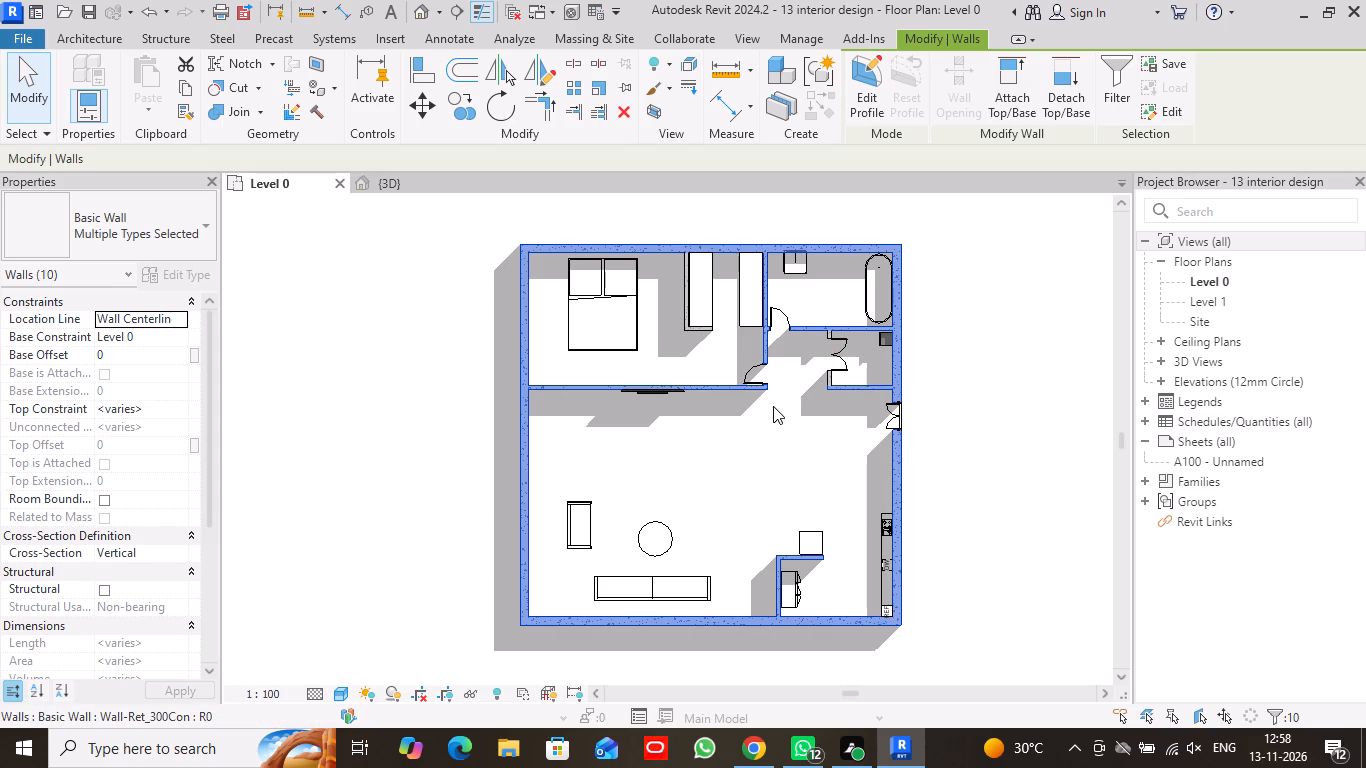
left_click(173, 407)
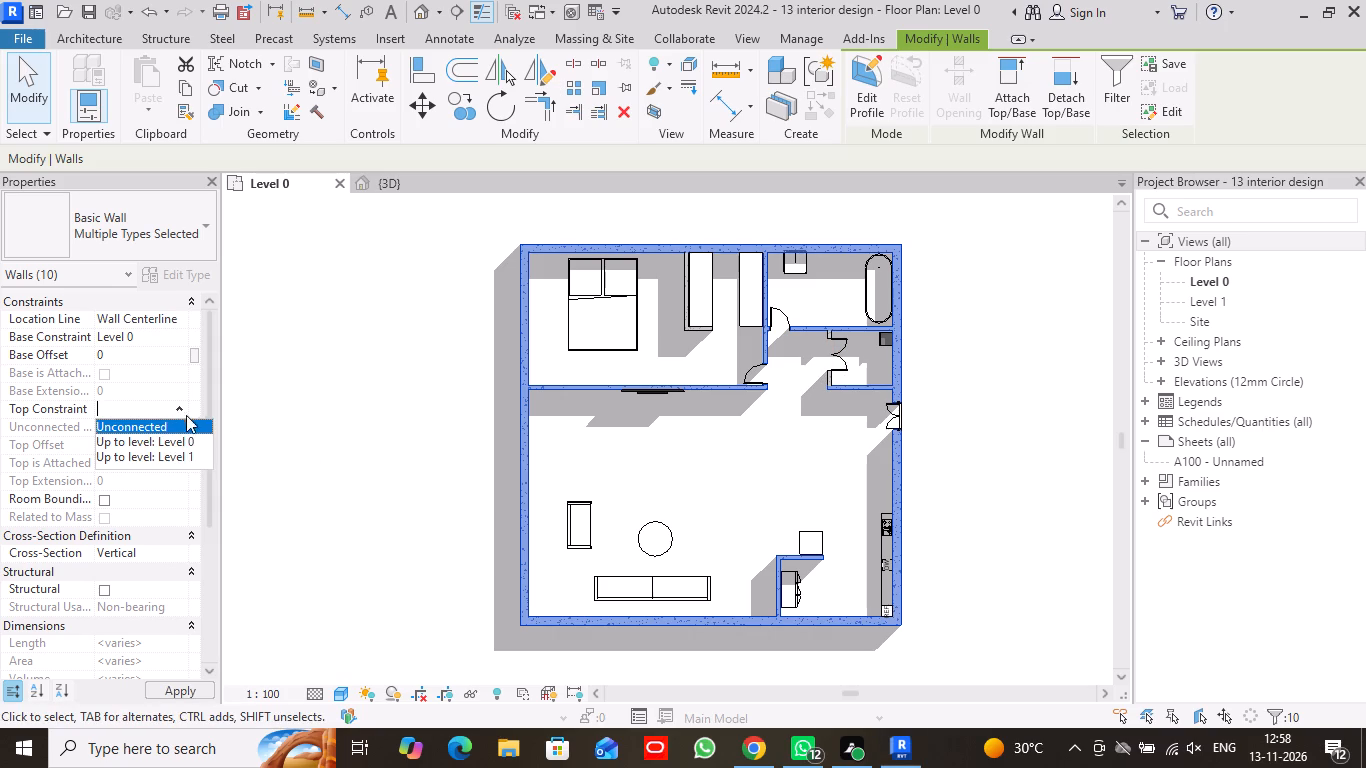
left_click(175, 454)
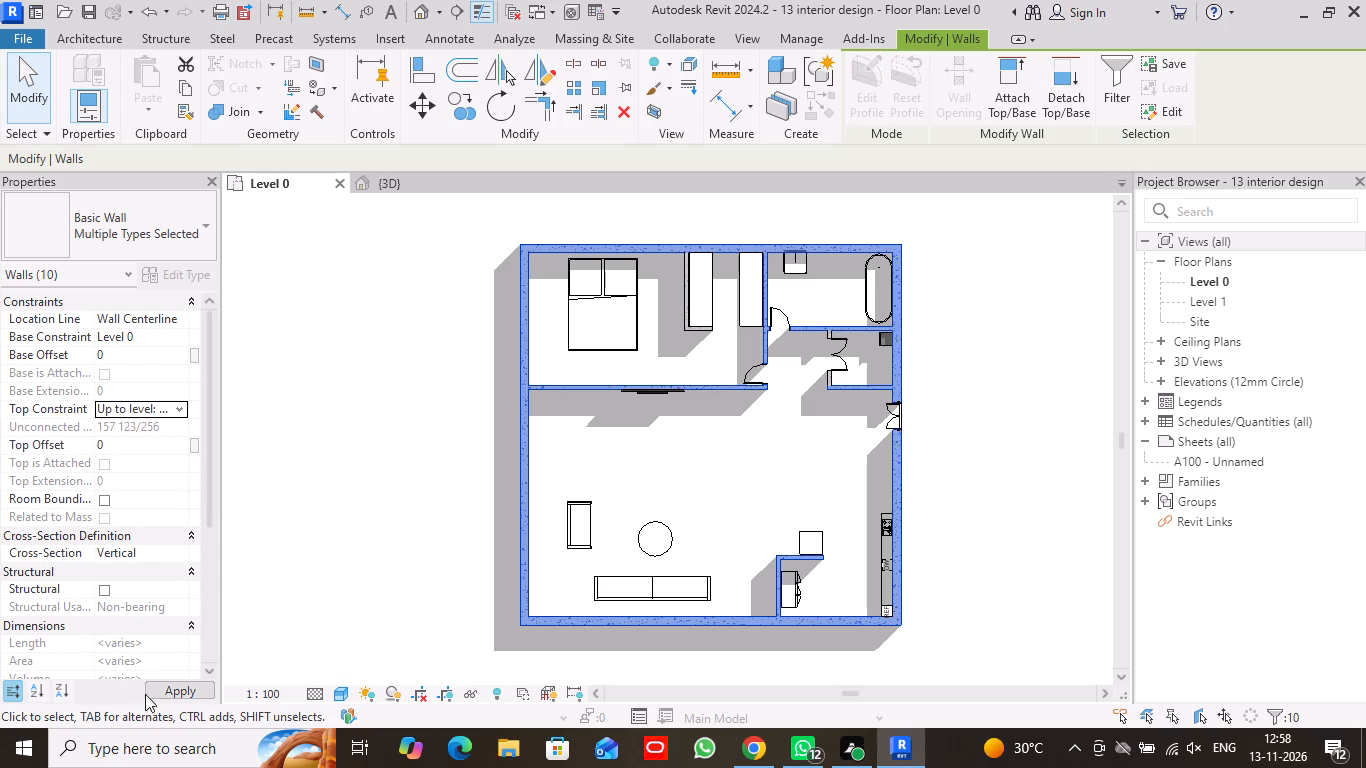
Apply the Up to level: Level 1 top constraint to the selected exterior and interior walls and clear the selection.
left_click(170, 690)
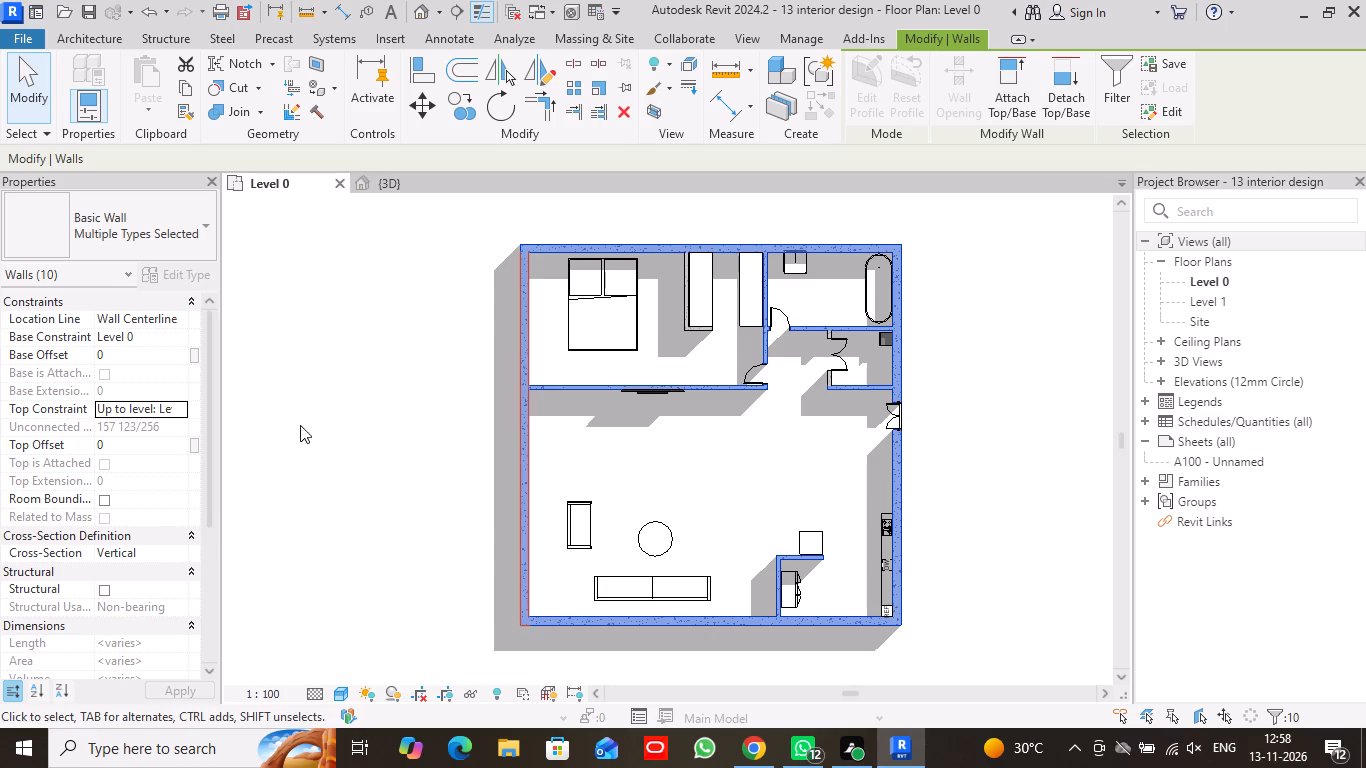
left_click(39, 68)
Set the Top Constraint of the short wall holding the double glass door below the bathroom to Up to level: Level 1.
scroll(850, 408, "up", 5)
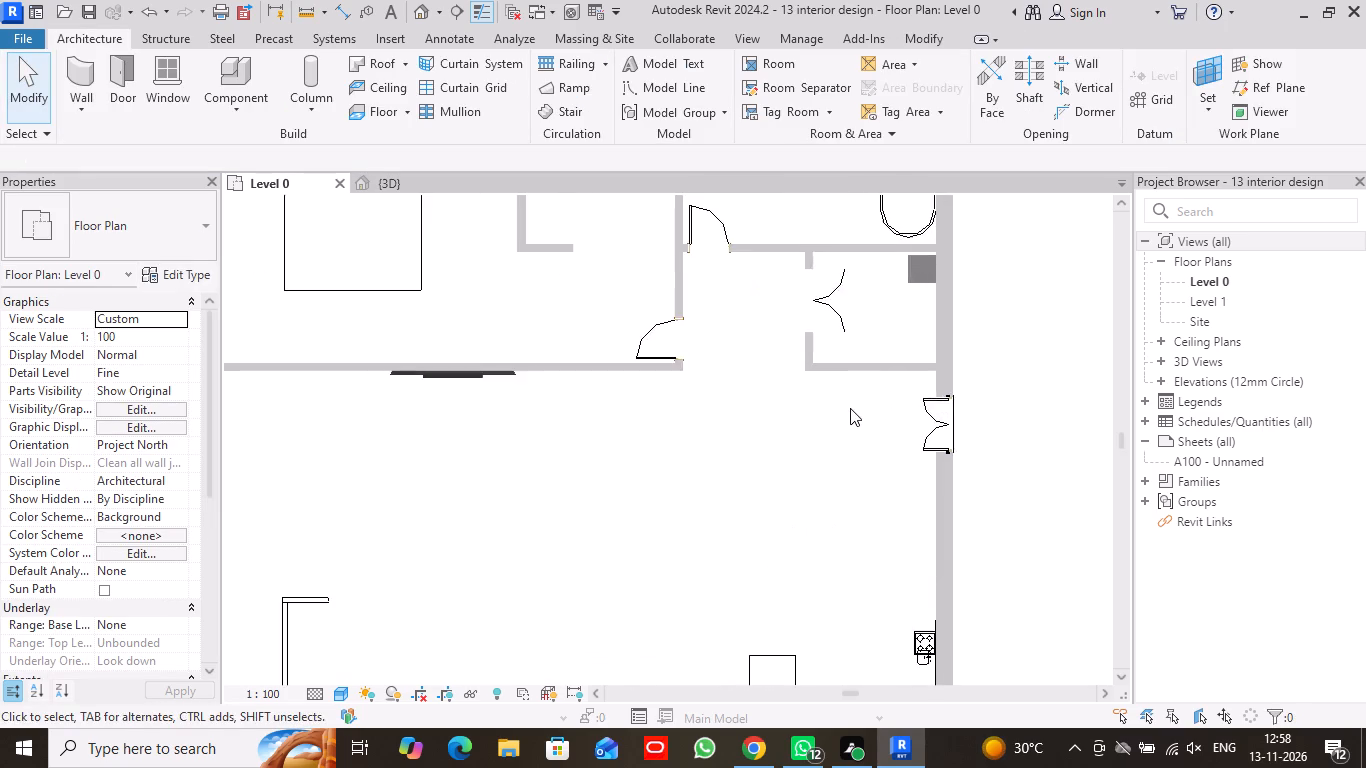
middle_click_drag(850, 407, 689, 529)
scroll(708, 430, "up", 5)
middle_click_drag(708, 429, 703, 475)
scroll(703, 475, "up", 2)
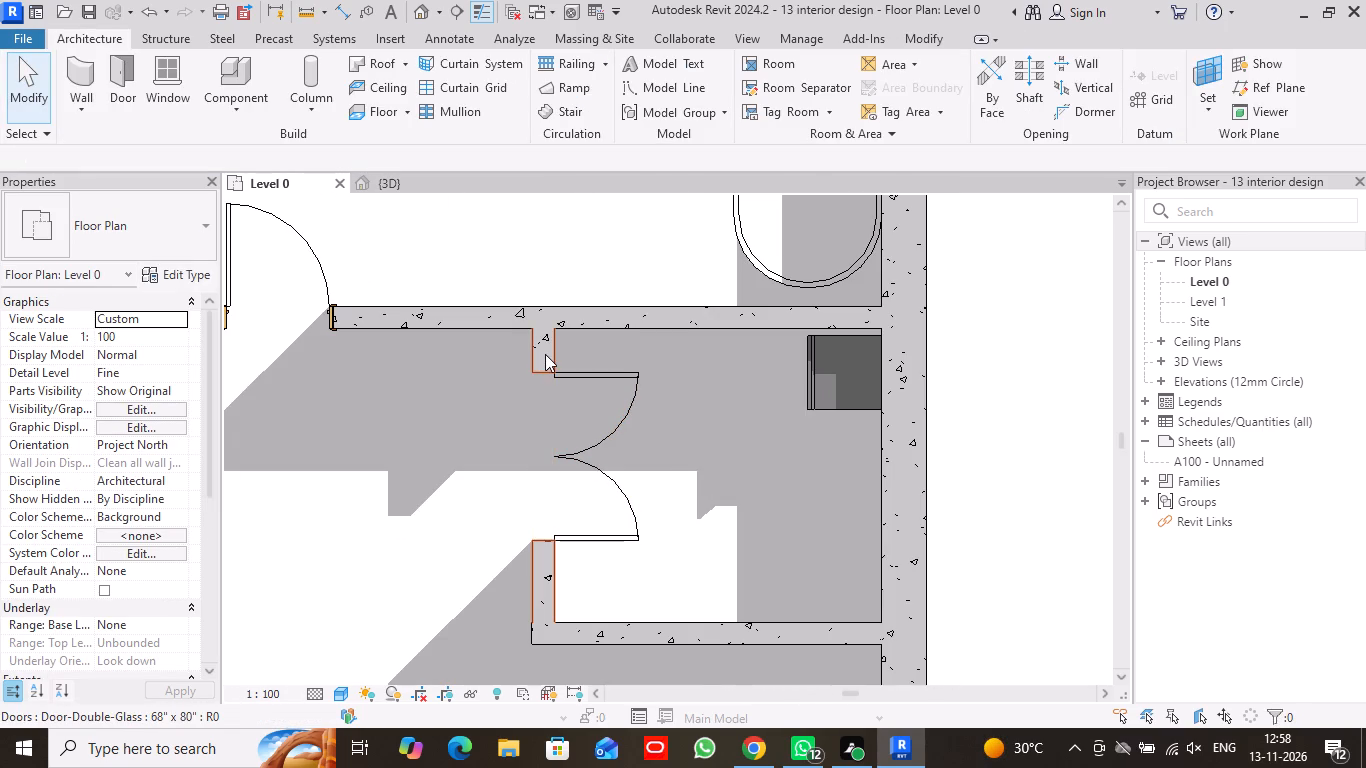
left_click(545, 354)
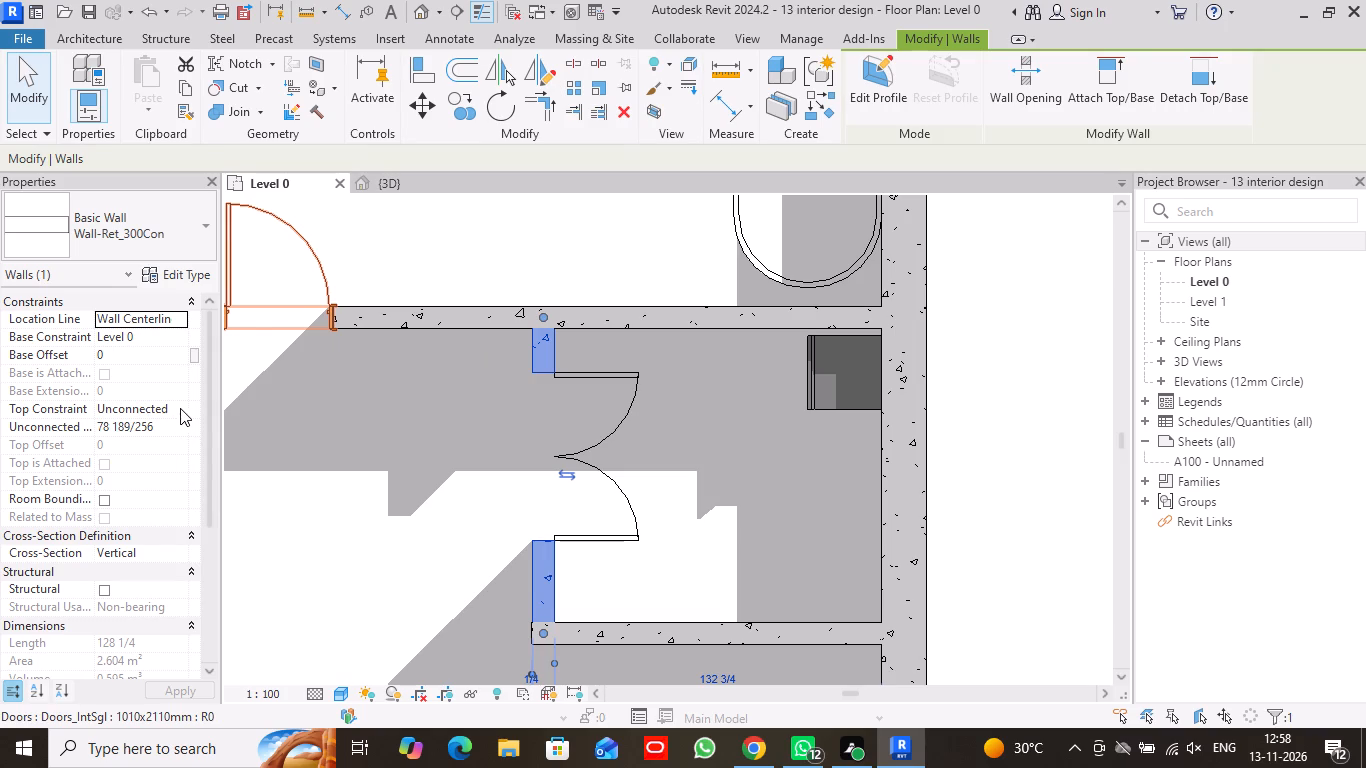
left_click(180, 408)
left_click(174, 458)
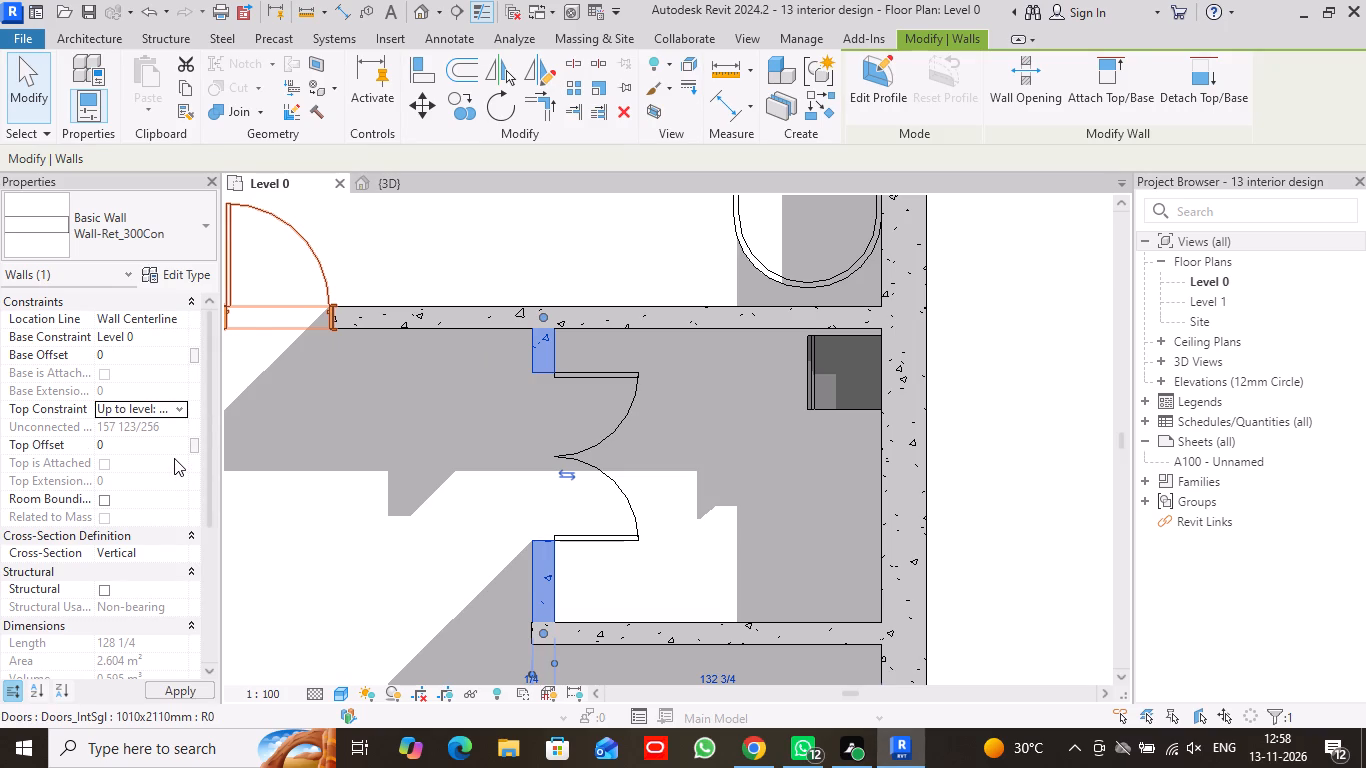
left_click(187, 691)
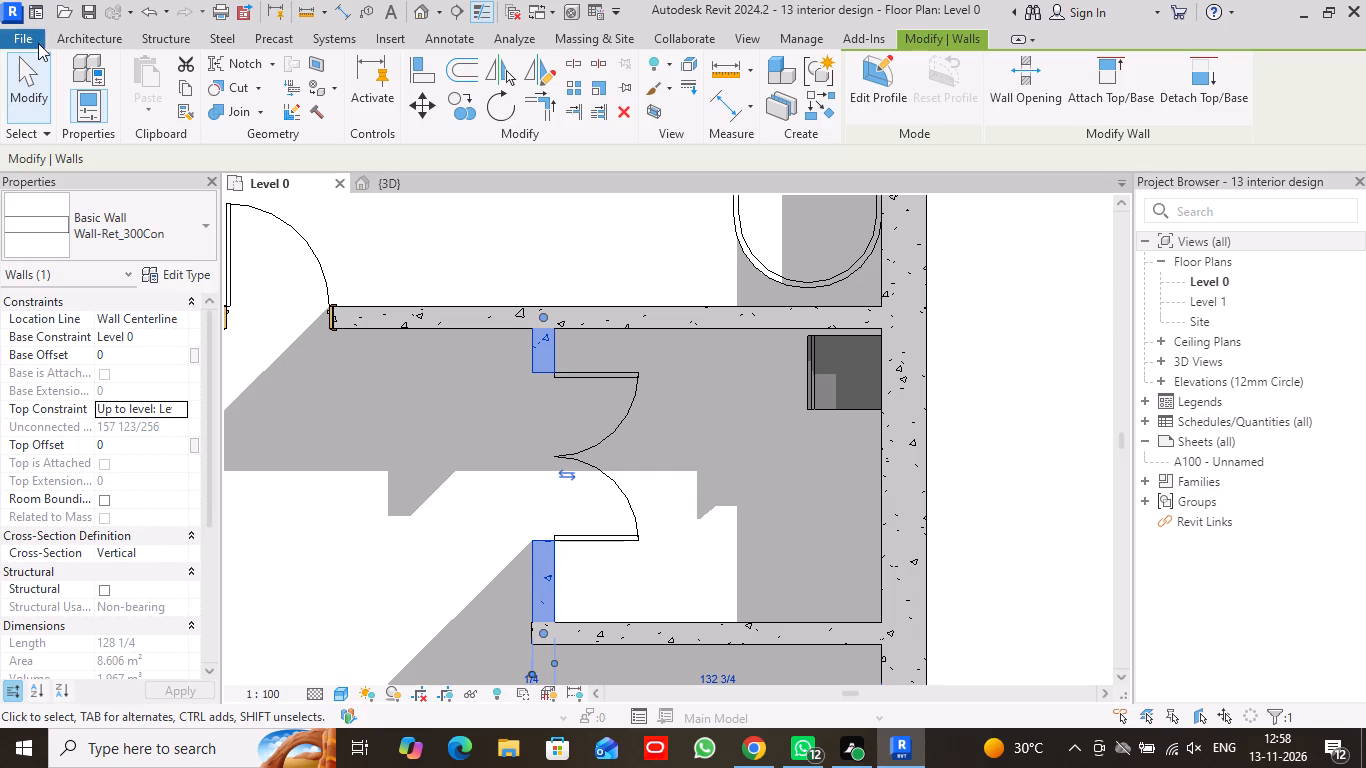
left_click(25, 66)
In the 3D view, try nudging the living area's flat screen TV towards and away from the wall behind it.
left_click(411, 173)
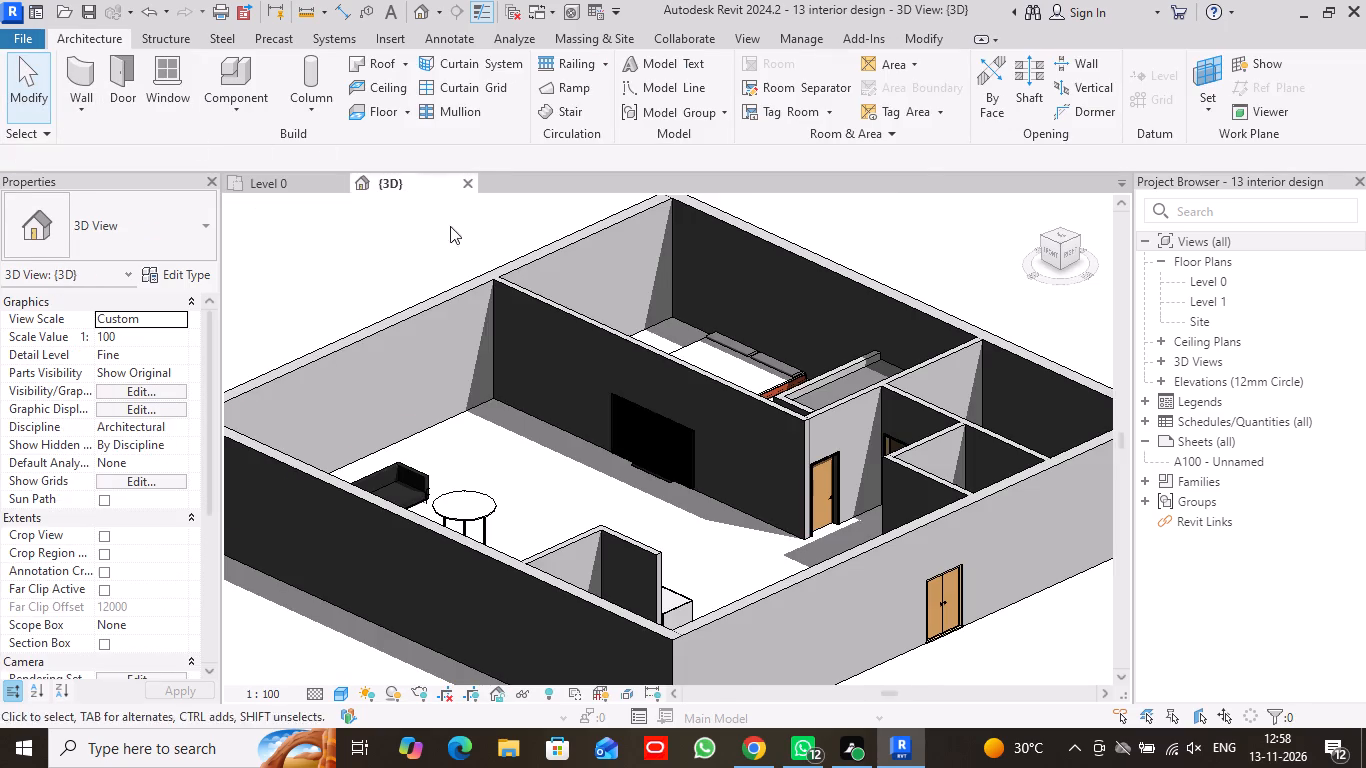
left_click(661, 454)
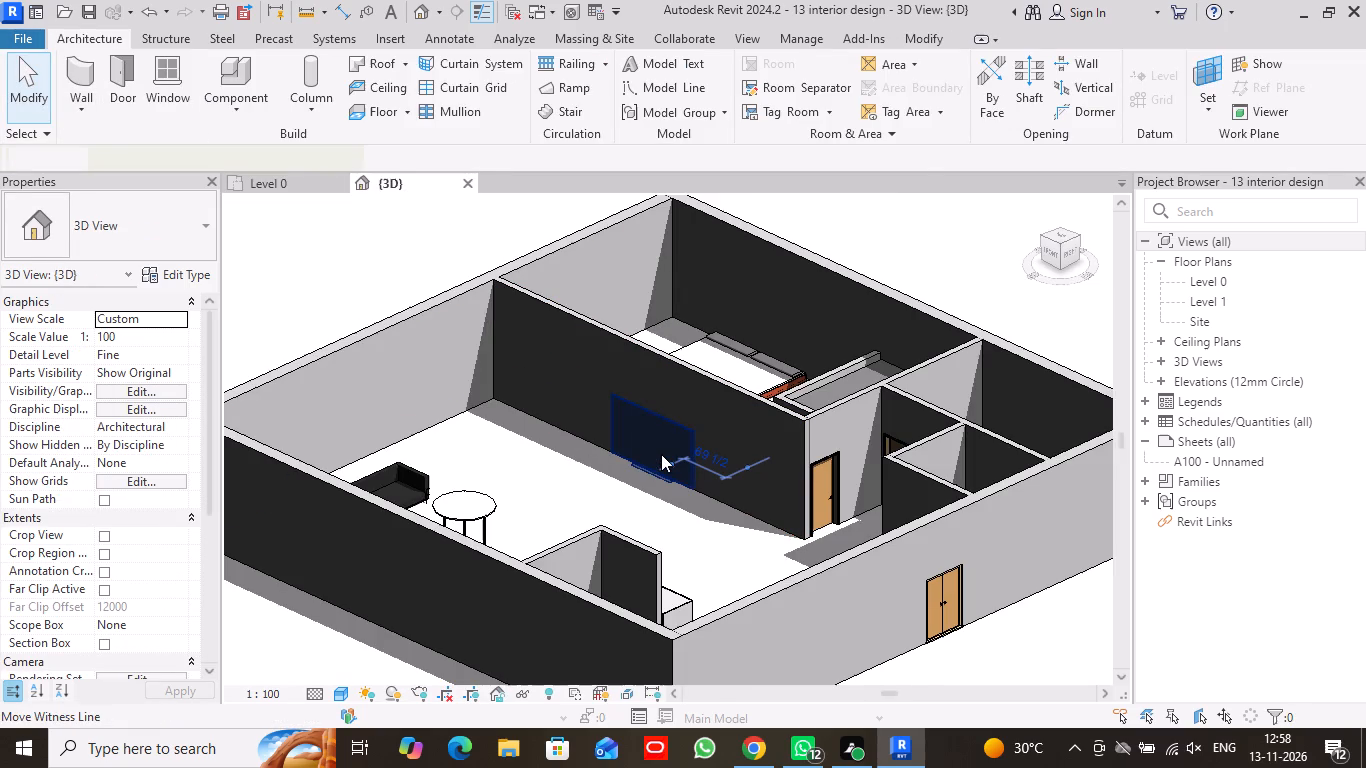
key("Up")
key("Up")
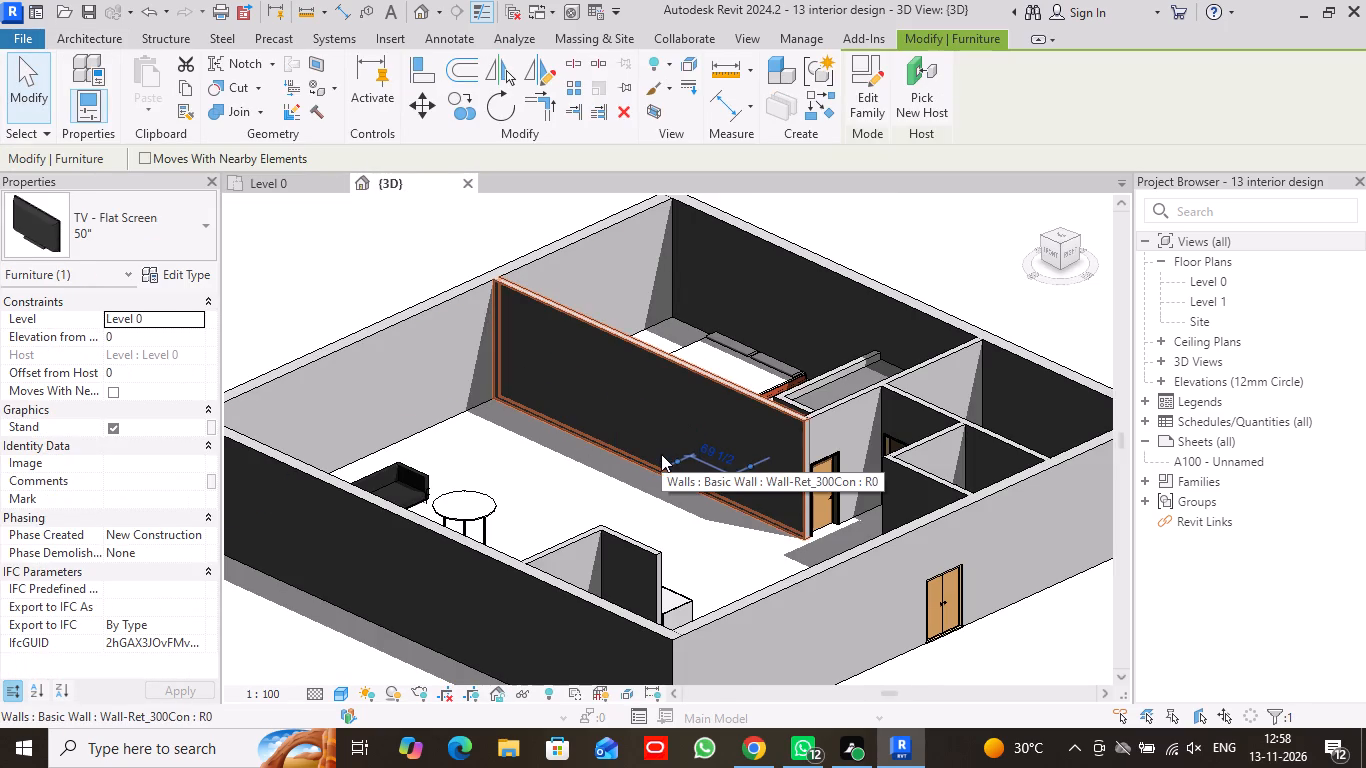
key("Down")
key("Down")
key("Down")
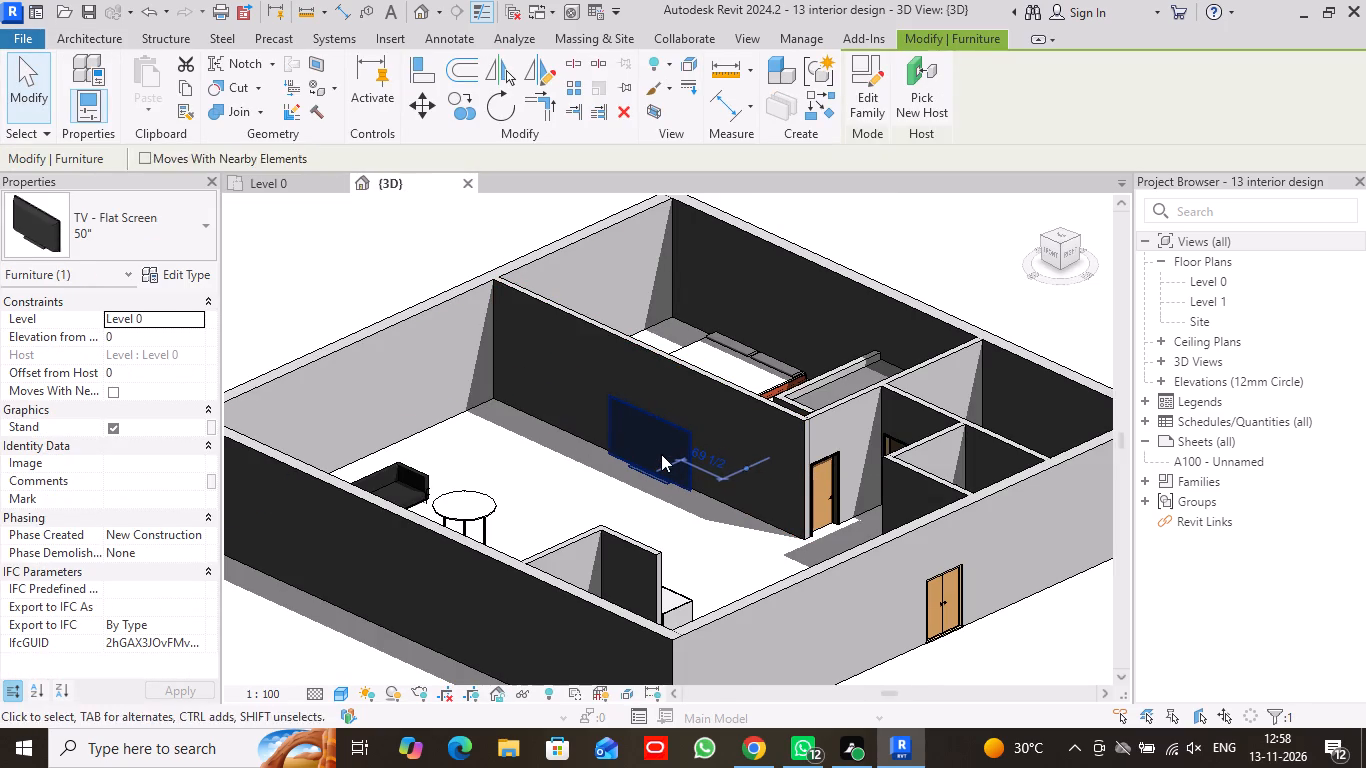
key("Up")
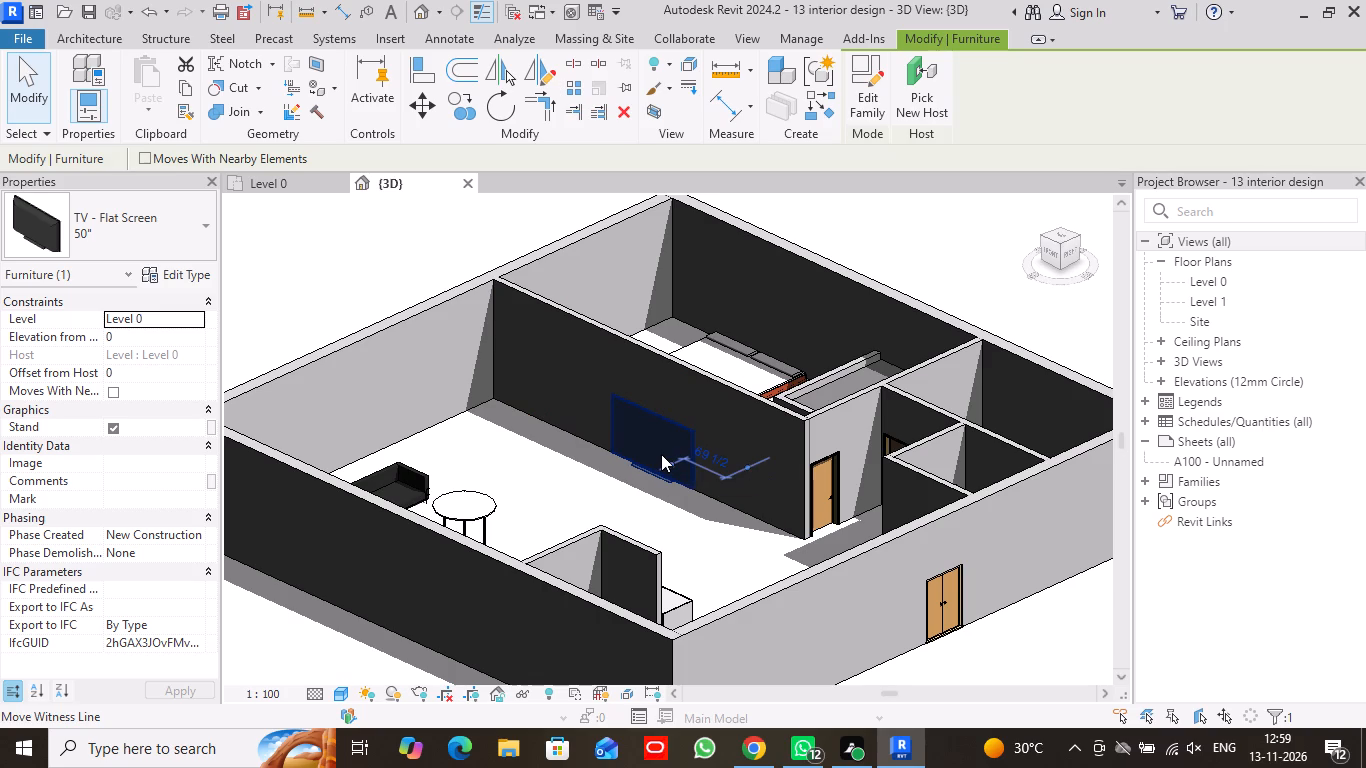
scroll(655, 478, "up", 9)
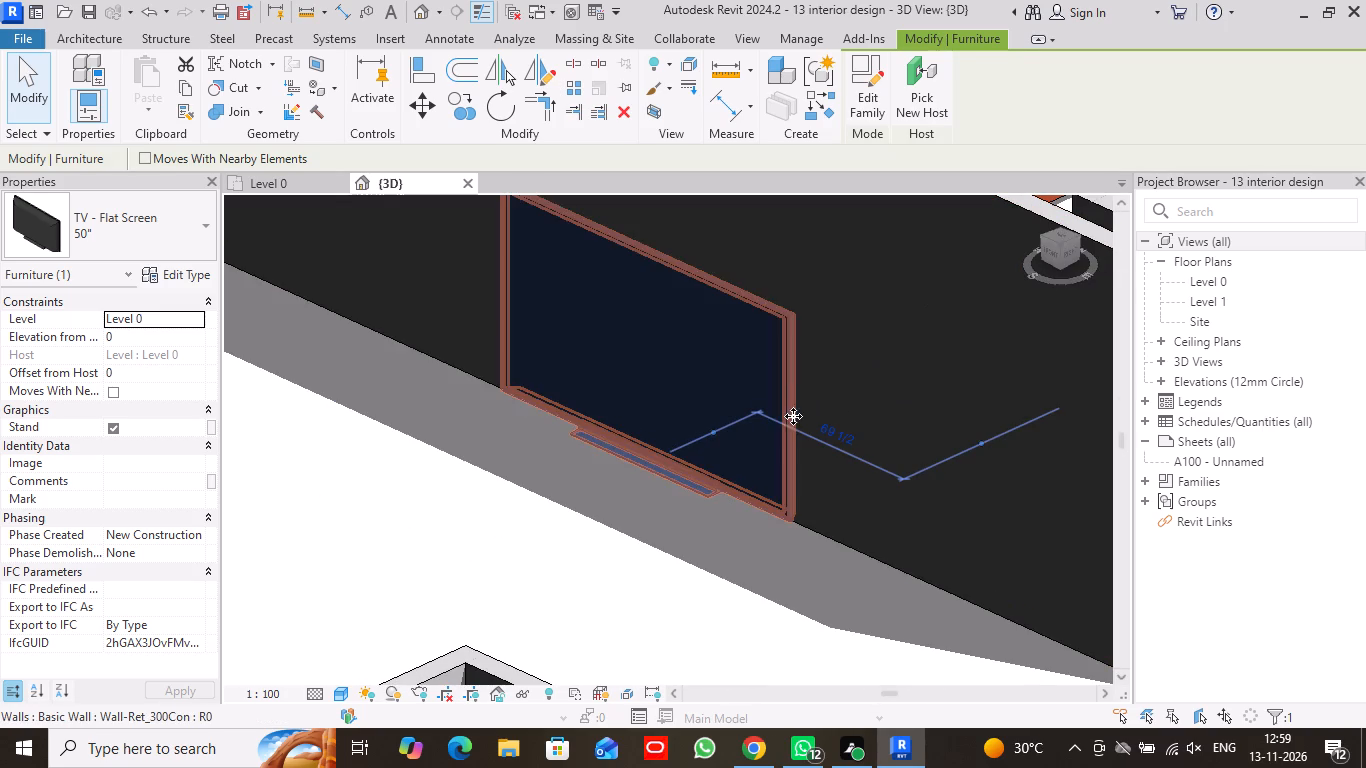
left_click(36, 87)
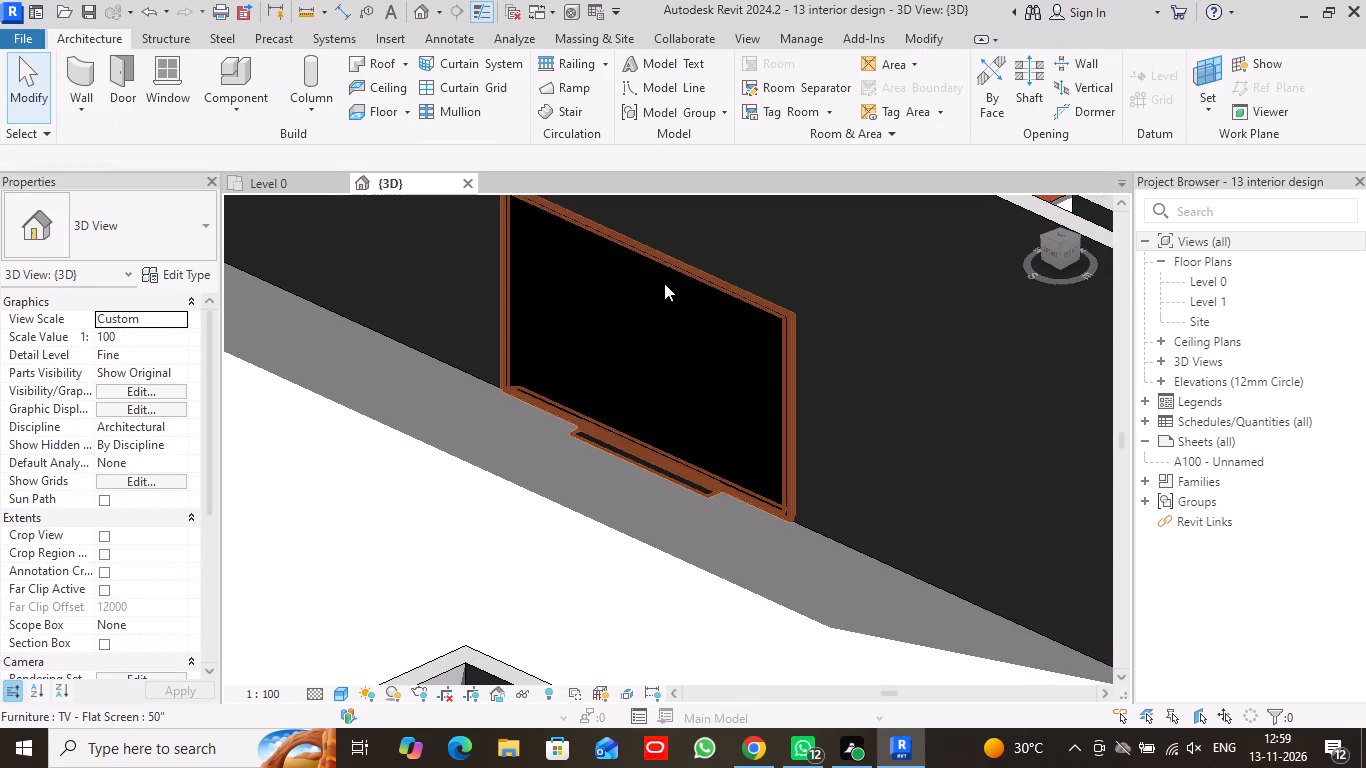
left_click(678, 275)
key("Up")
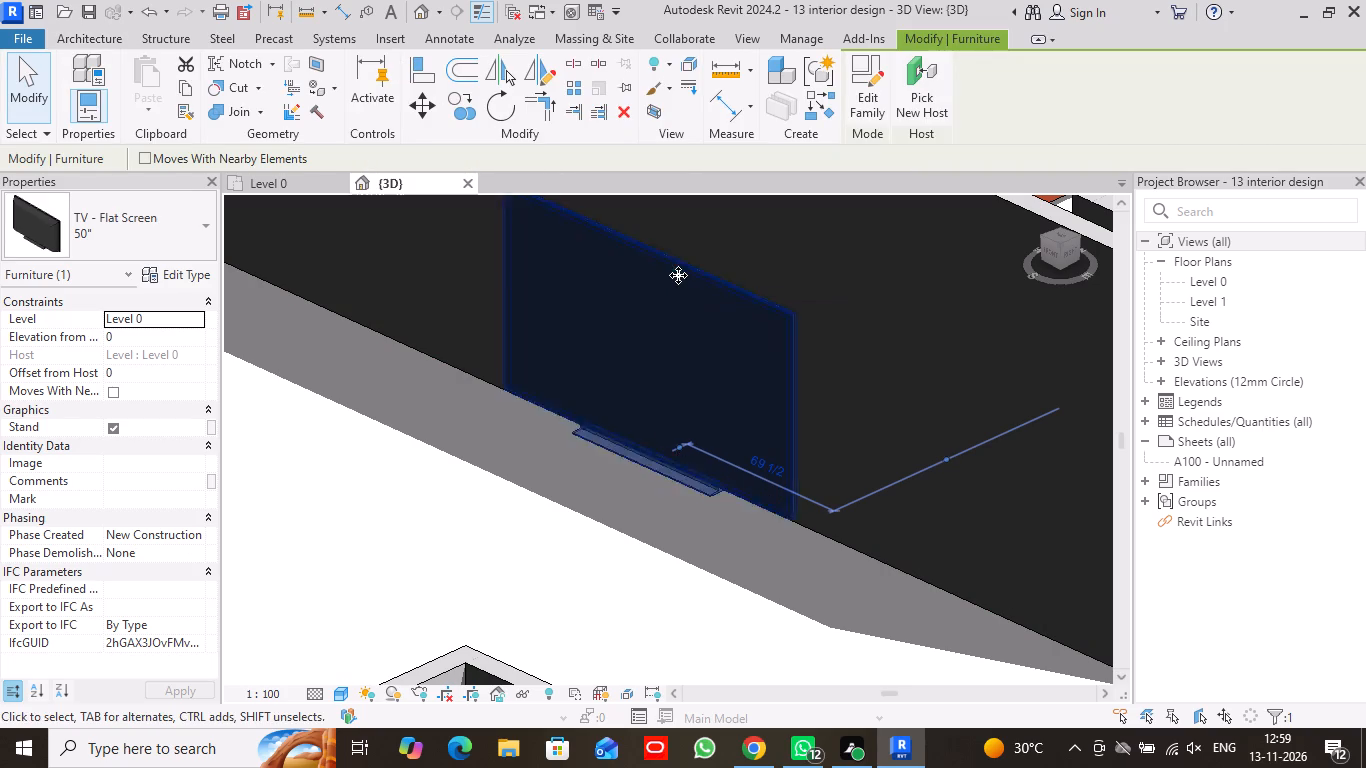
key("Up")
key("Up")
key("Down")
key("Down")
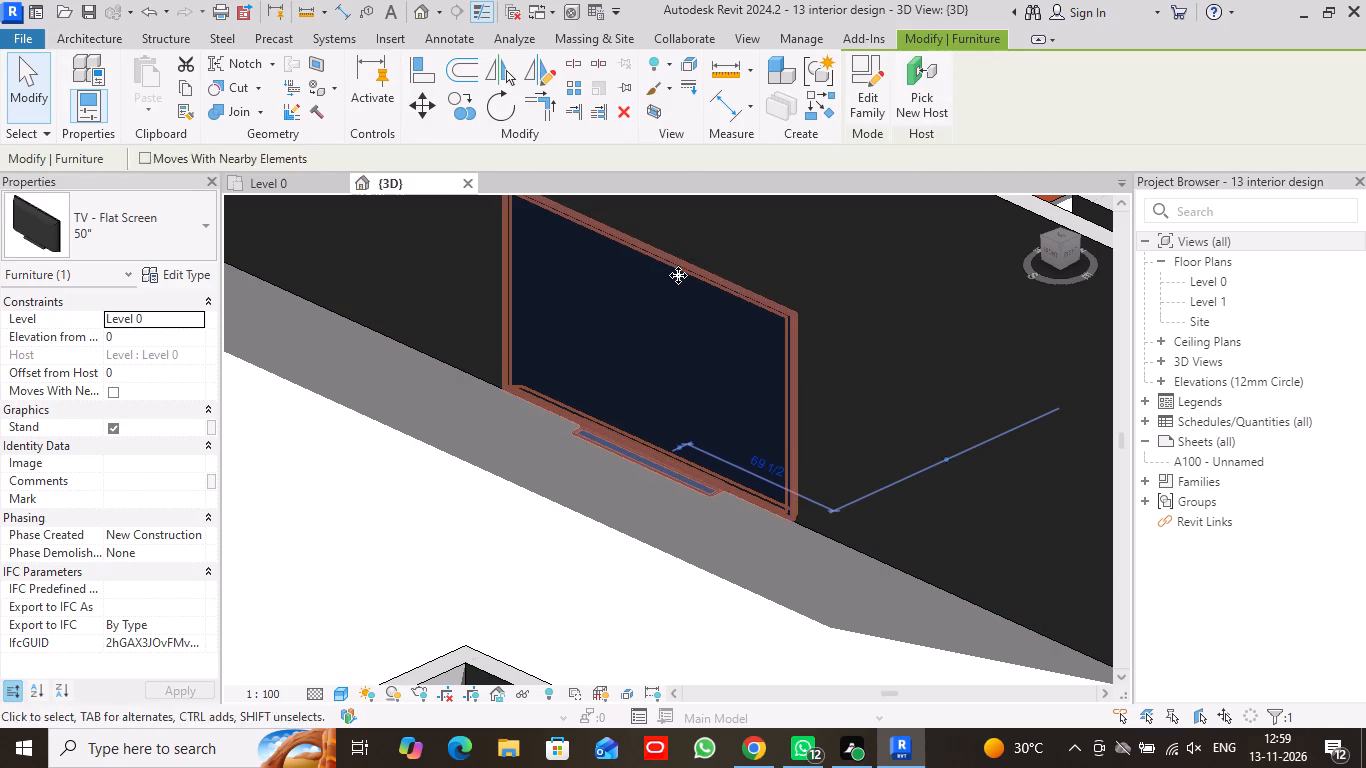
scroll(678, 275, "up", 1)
In the Level 0 floor plan, nudge the TV one increment away from the wall towards the living area and deselect it.
left_click(287, 182)
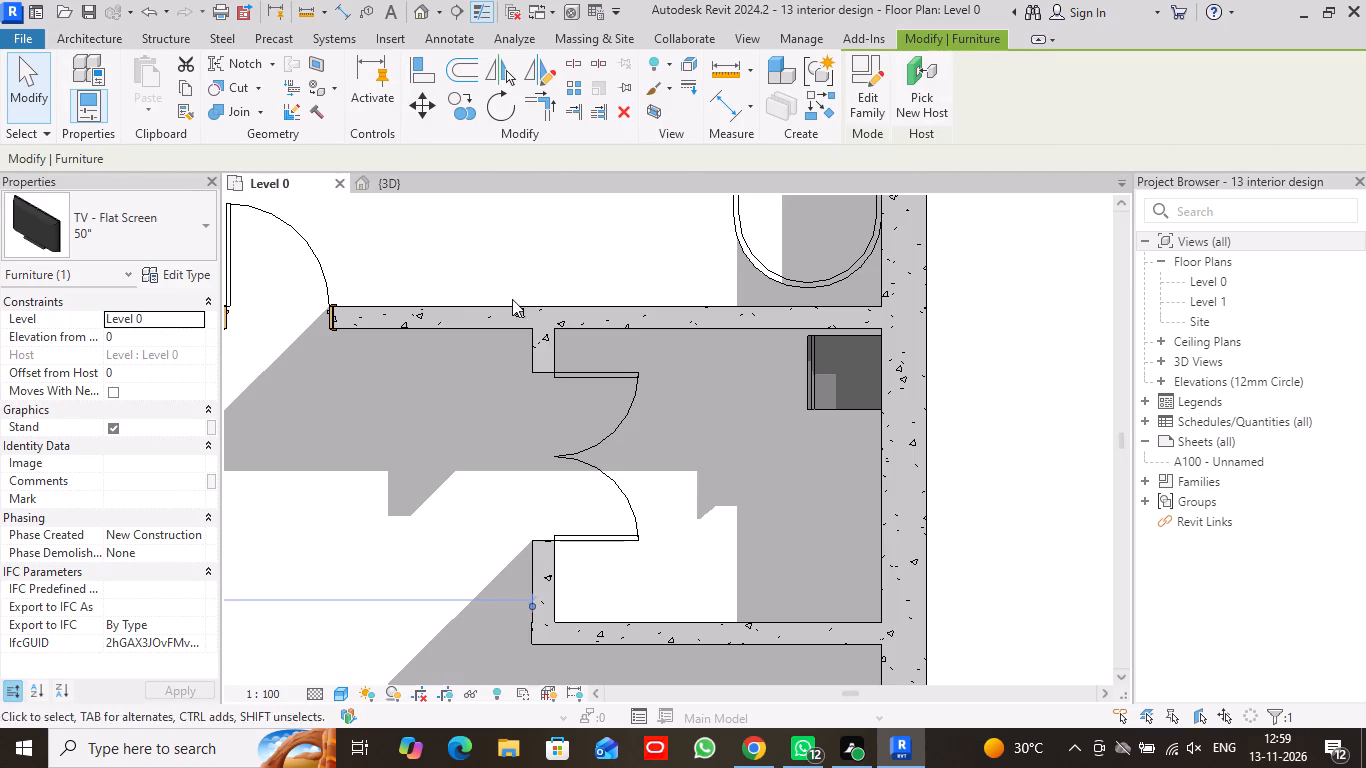
scroll(431, 384, "down", 4)
middle_click_drag(290, 590, 683, 520)
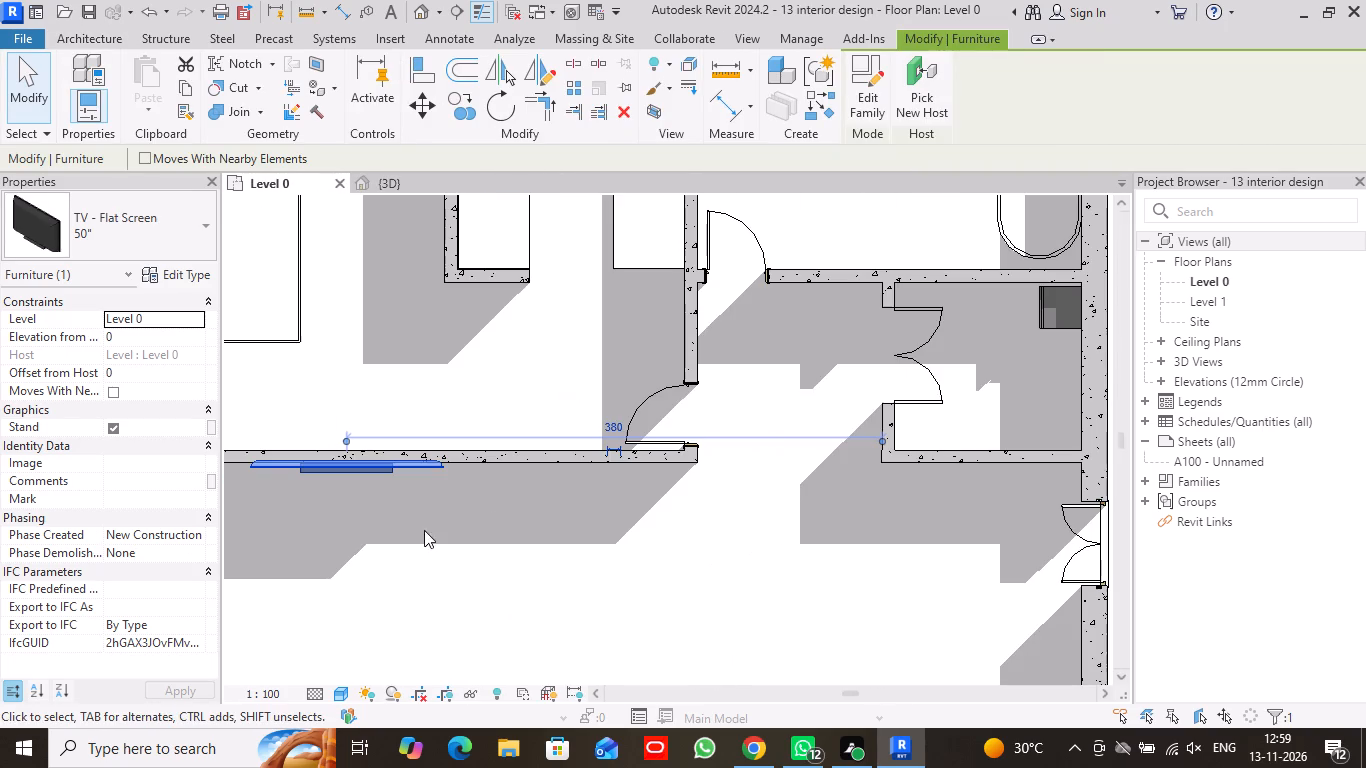
middle_click_drag(374, 504, 480, 472)
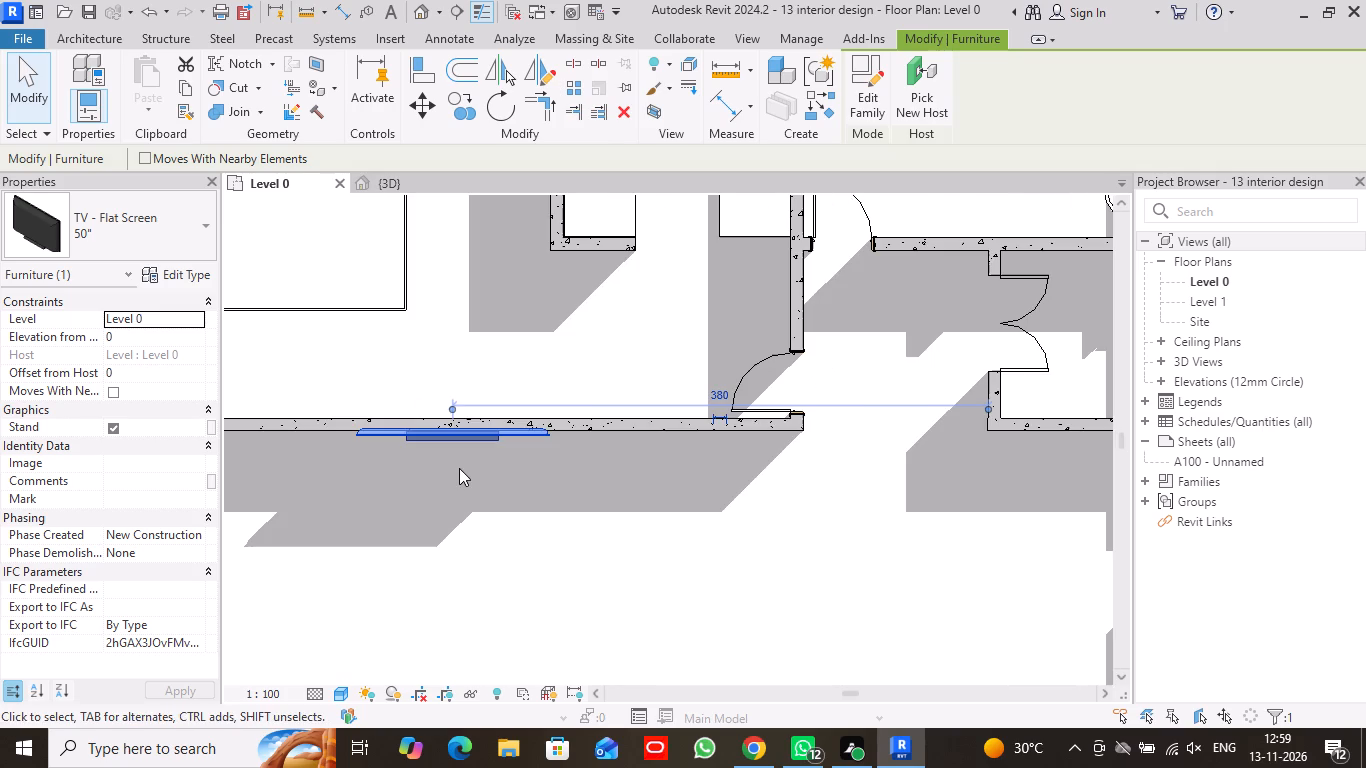
left_click(25, 101)
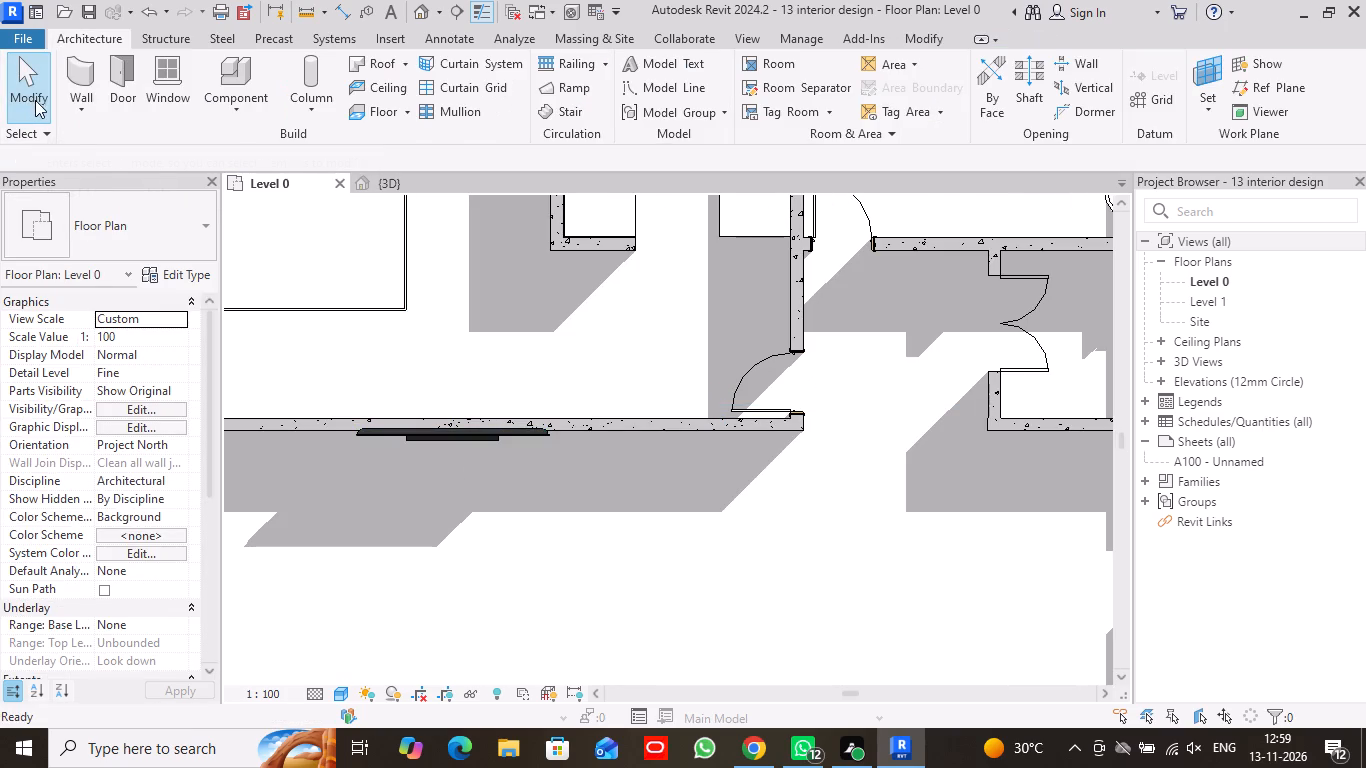
left_click(450, 437)
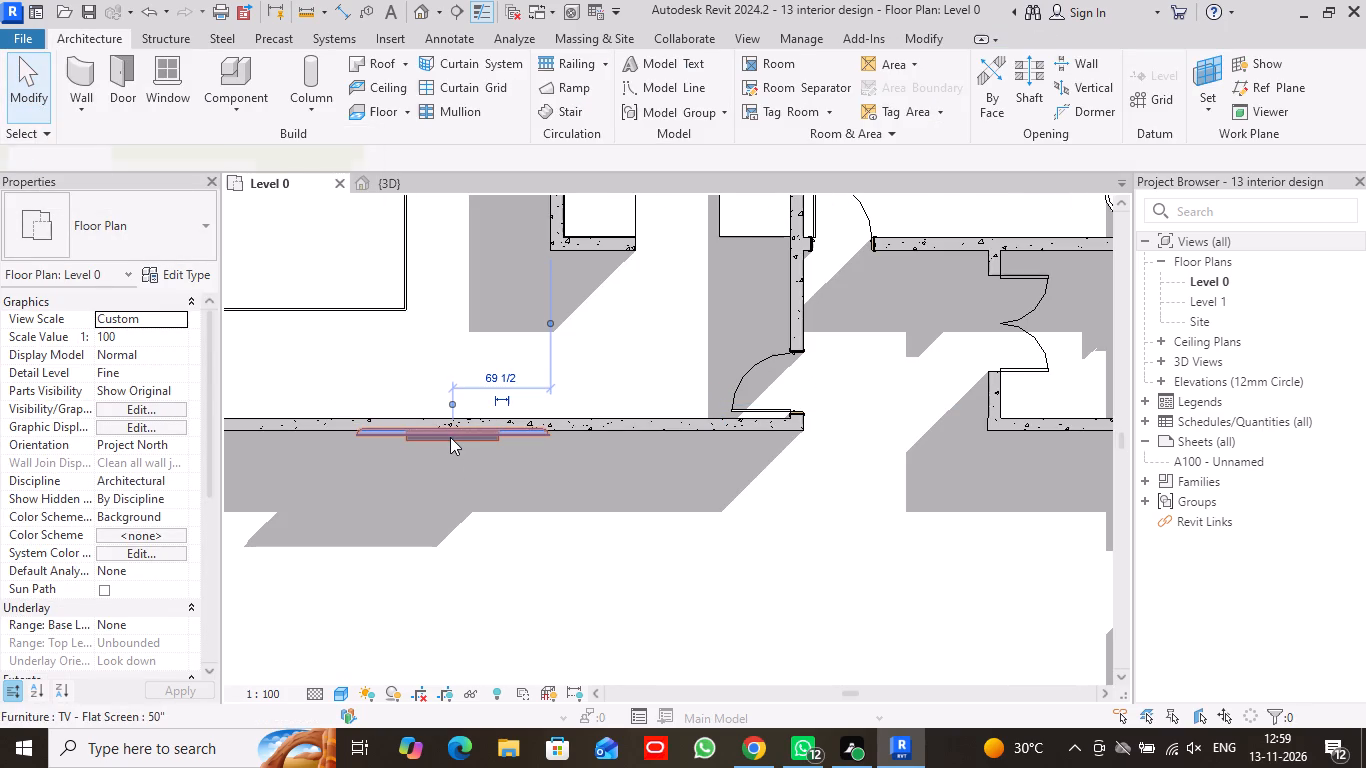
key("Down")
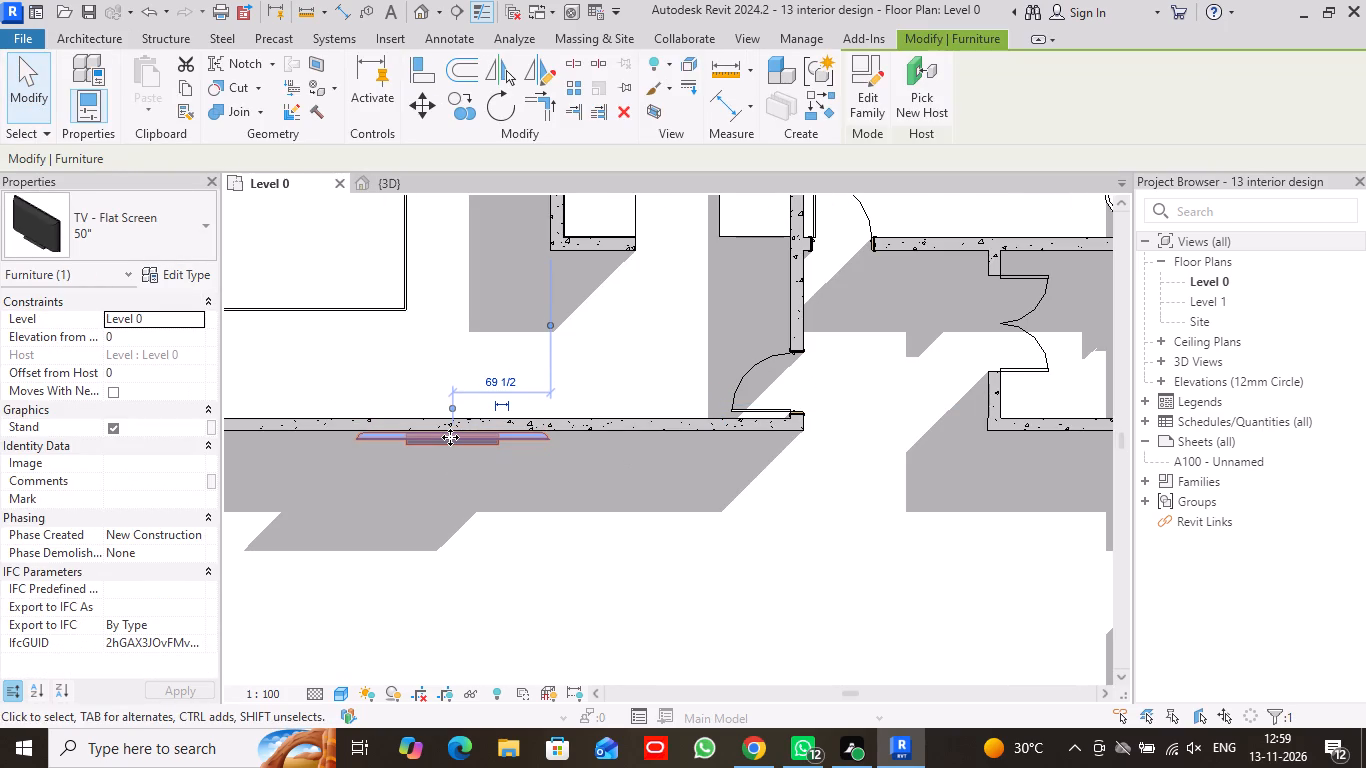
left_click(35, 120)
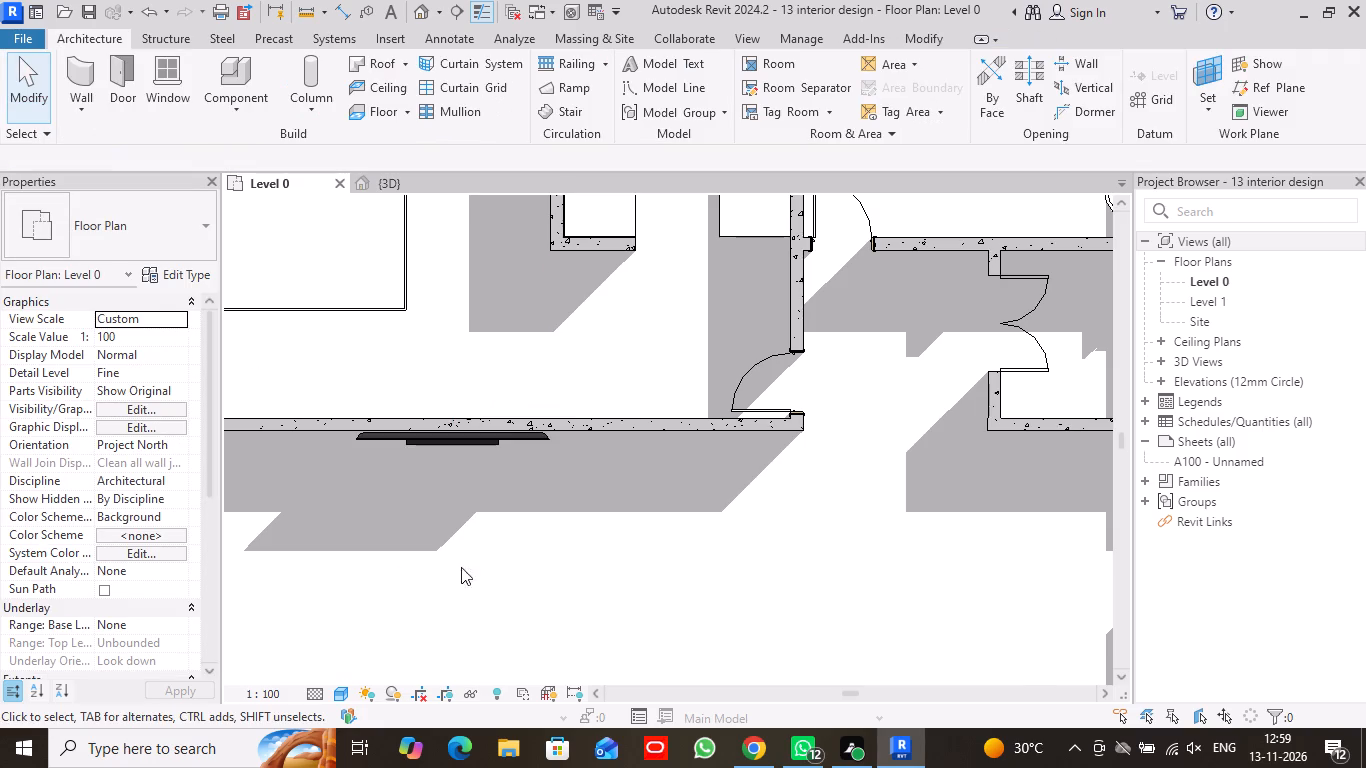
Examine the living area and the overall furniture and room layout in the Level 0 floor plan.
scroll(497, 567, "down", 7)
middle_click_drag(552, 567, 552, 452)
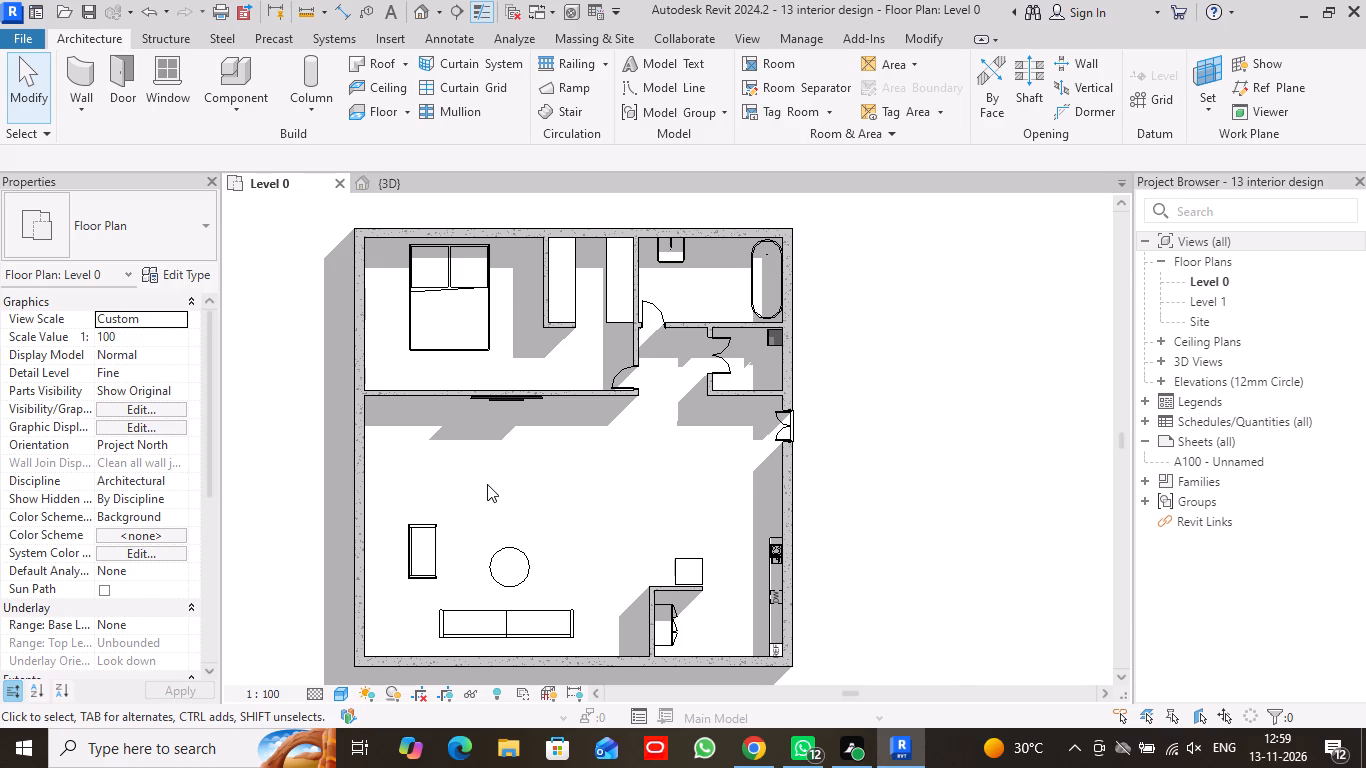
scroll(487, 484, "up", 3)
middle_click_drag(489, 484, 509, 395)
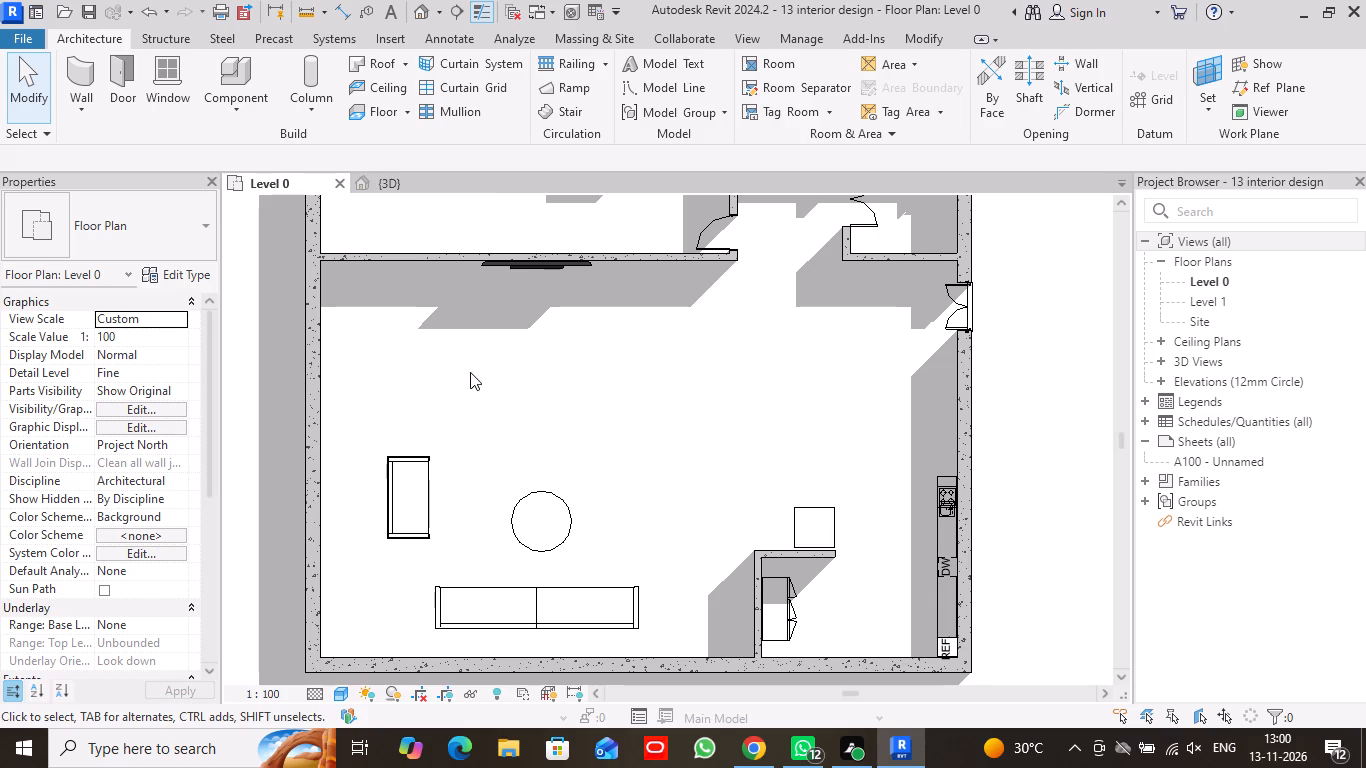
scroll(482, 384, "down", 2)
middle_click(527, 419)
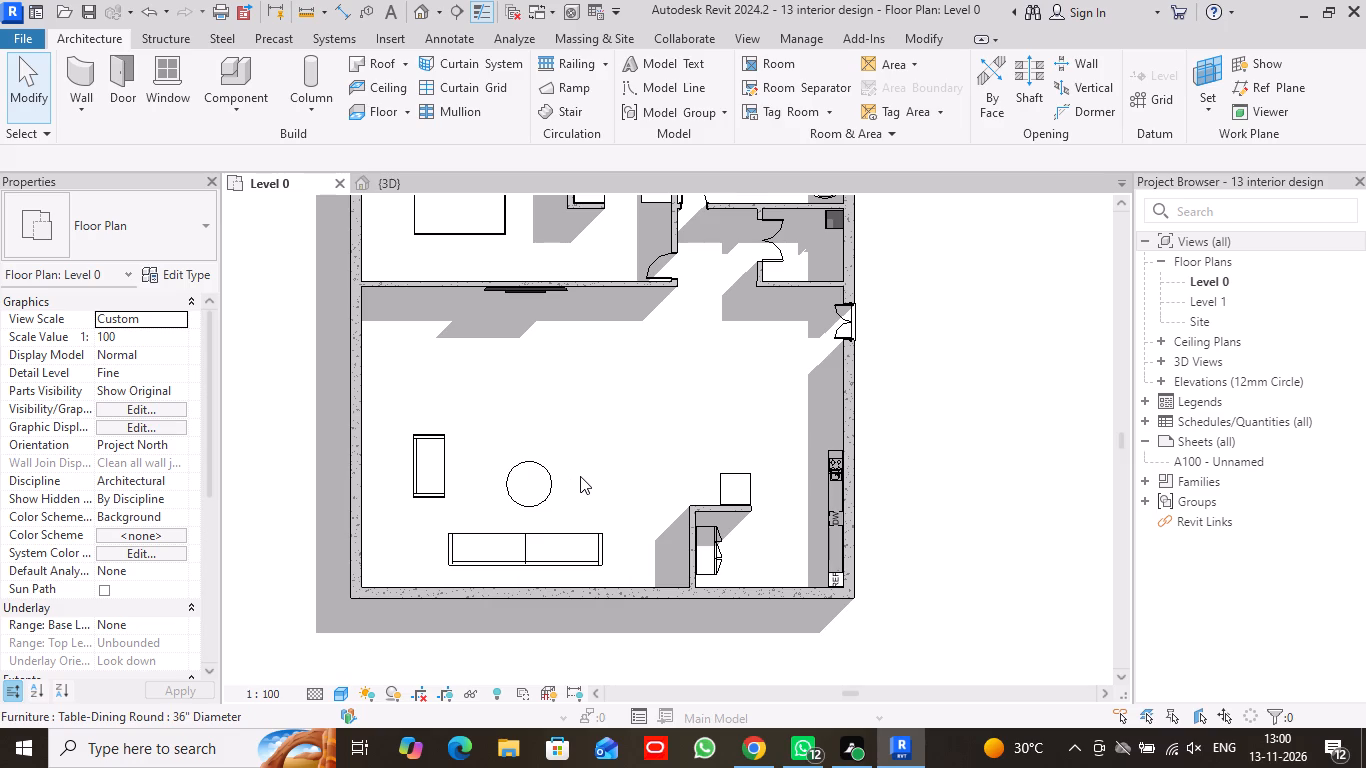
scroll(574, 430, "down", 1)
middle_click_drag(560, 401, 559, 500)
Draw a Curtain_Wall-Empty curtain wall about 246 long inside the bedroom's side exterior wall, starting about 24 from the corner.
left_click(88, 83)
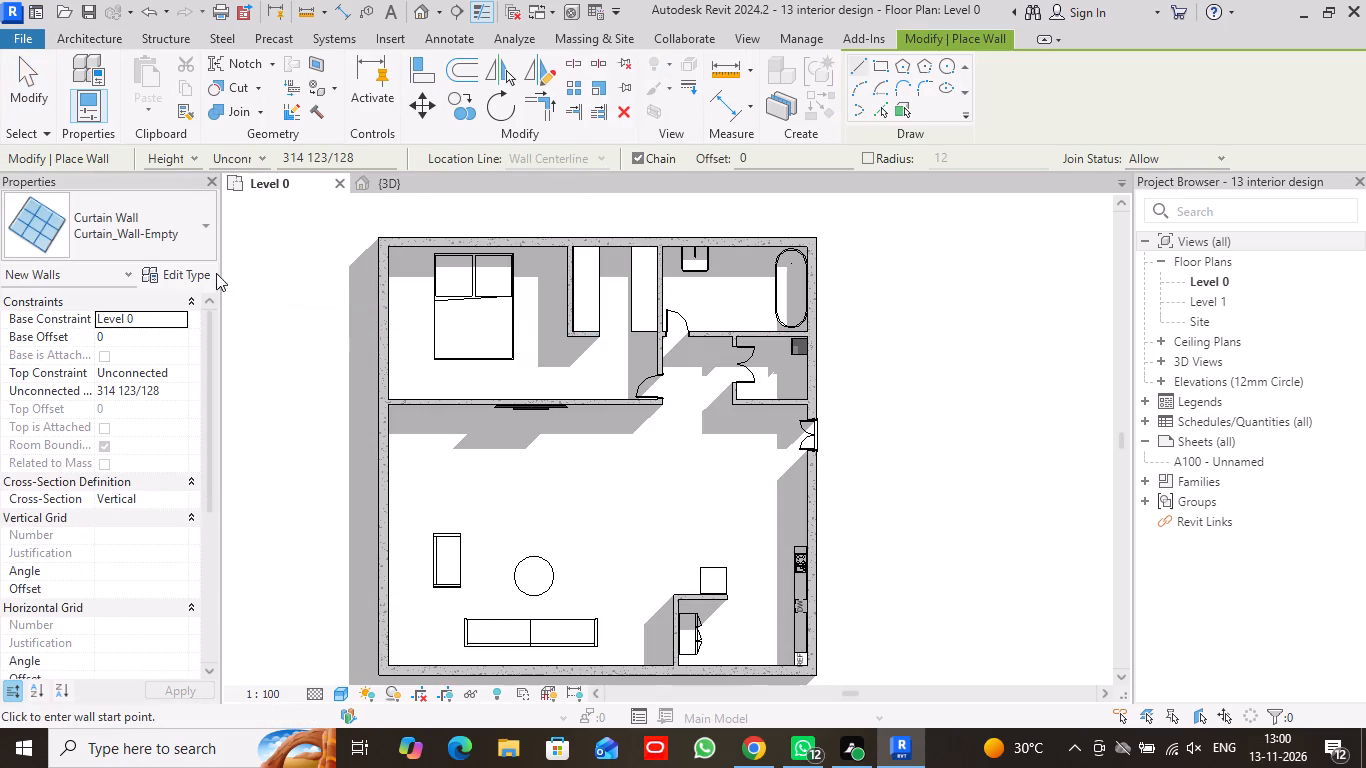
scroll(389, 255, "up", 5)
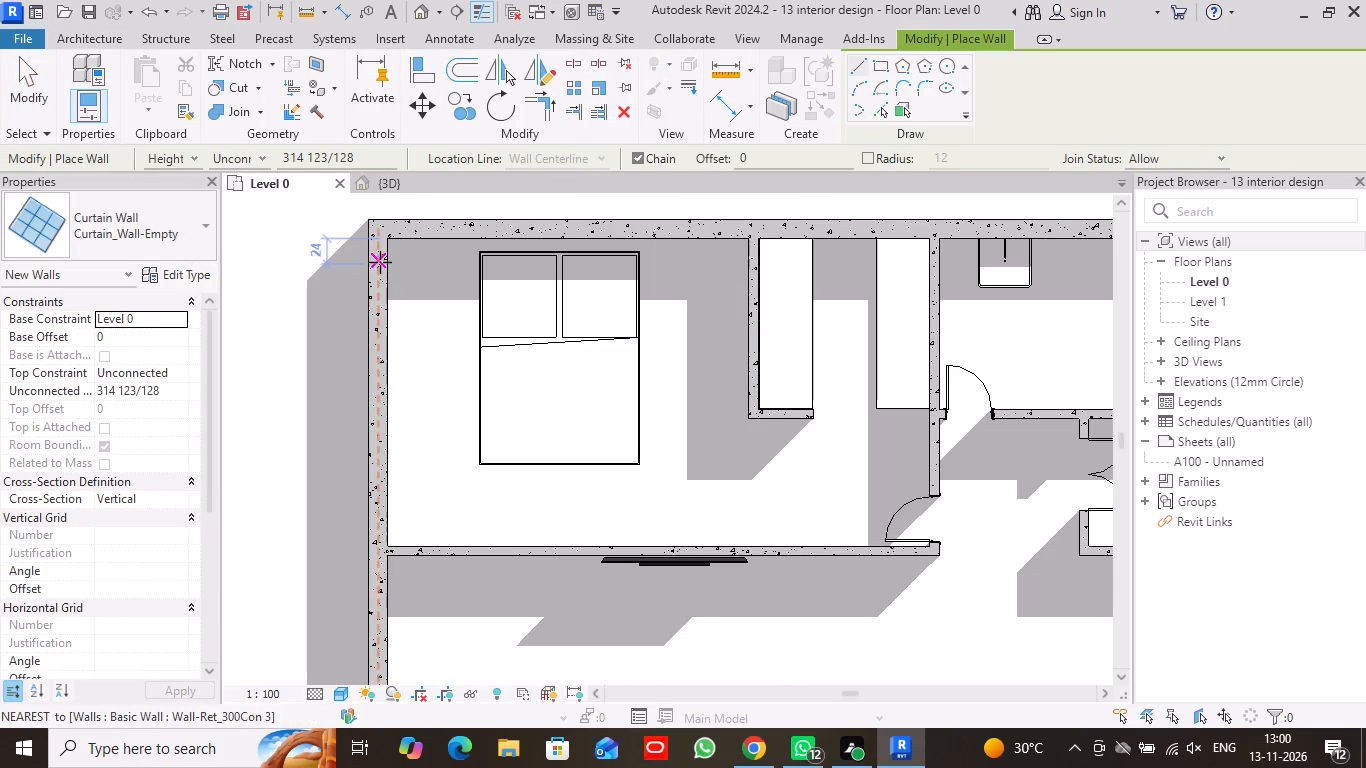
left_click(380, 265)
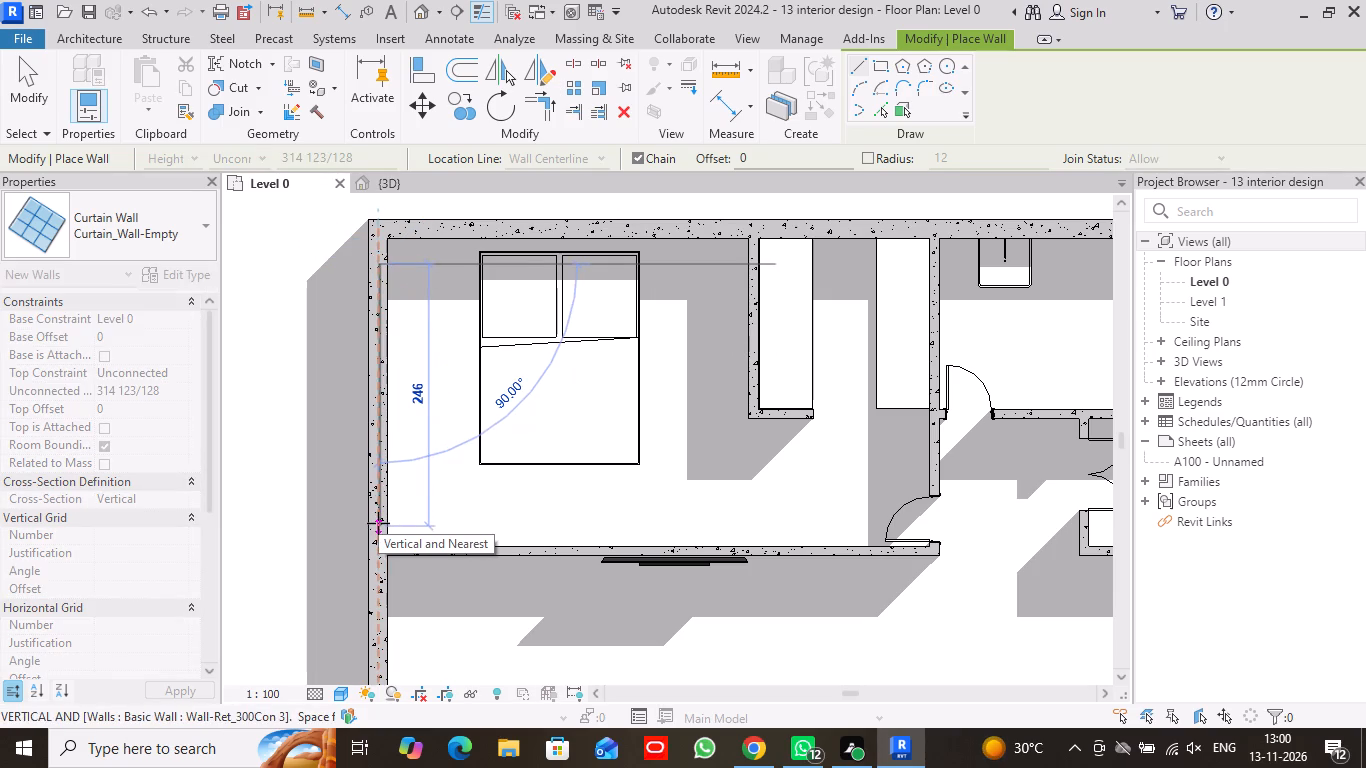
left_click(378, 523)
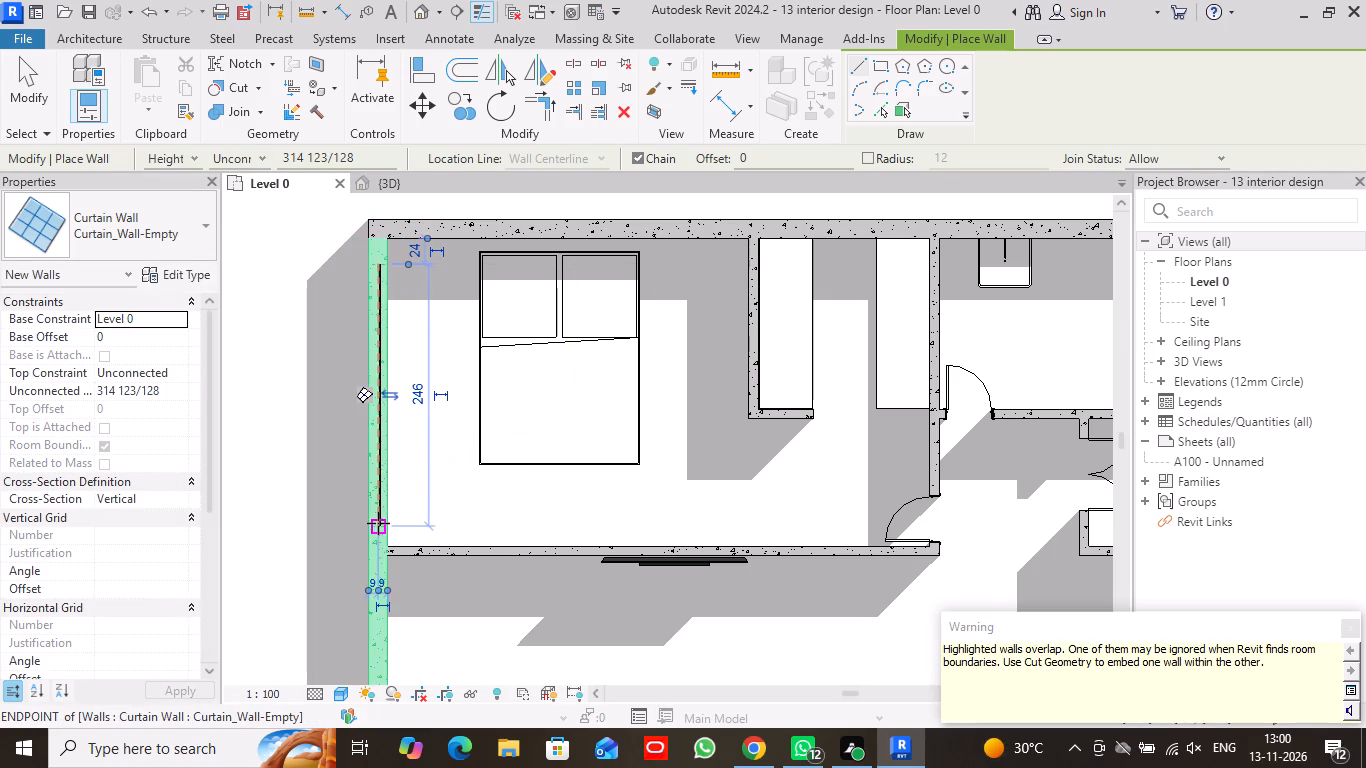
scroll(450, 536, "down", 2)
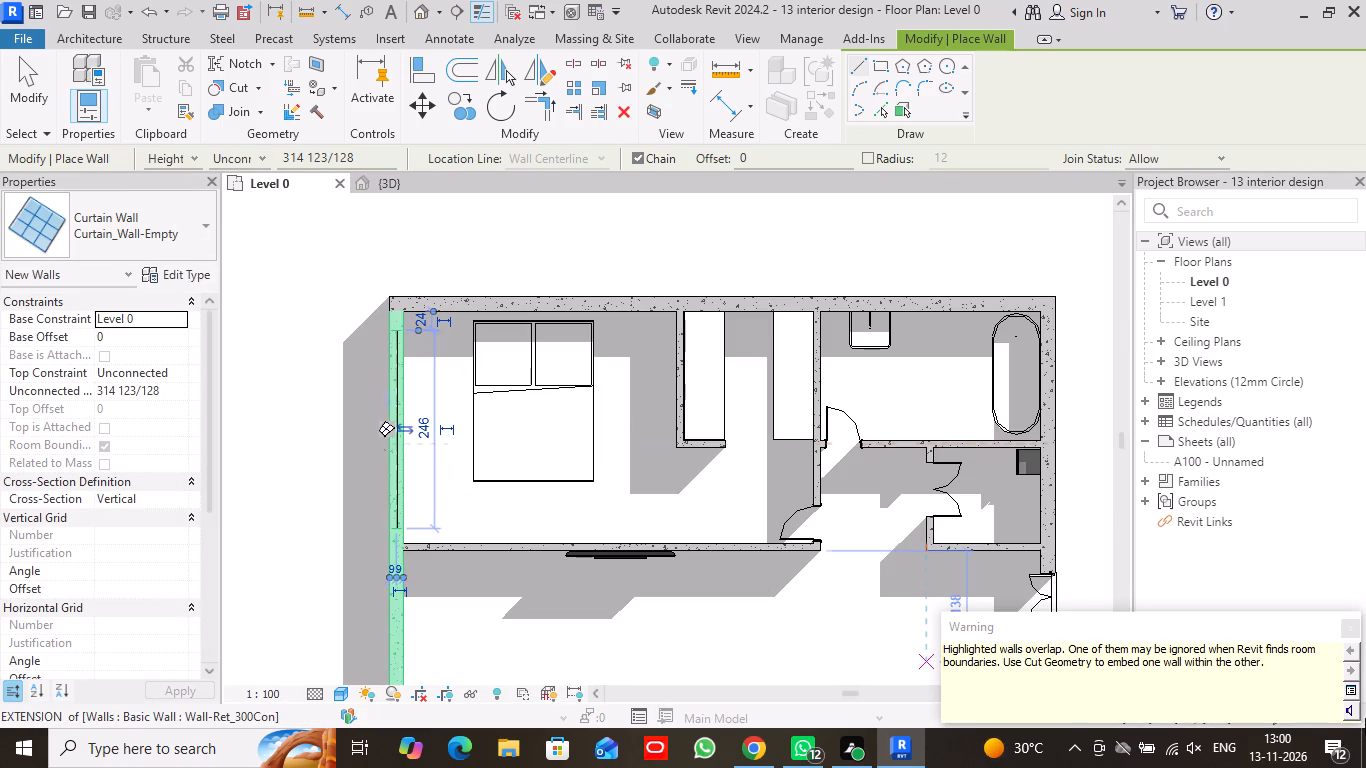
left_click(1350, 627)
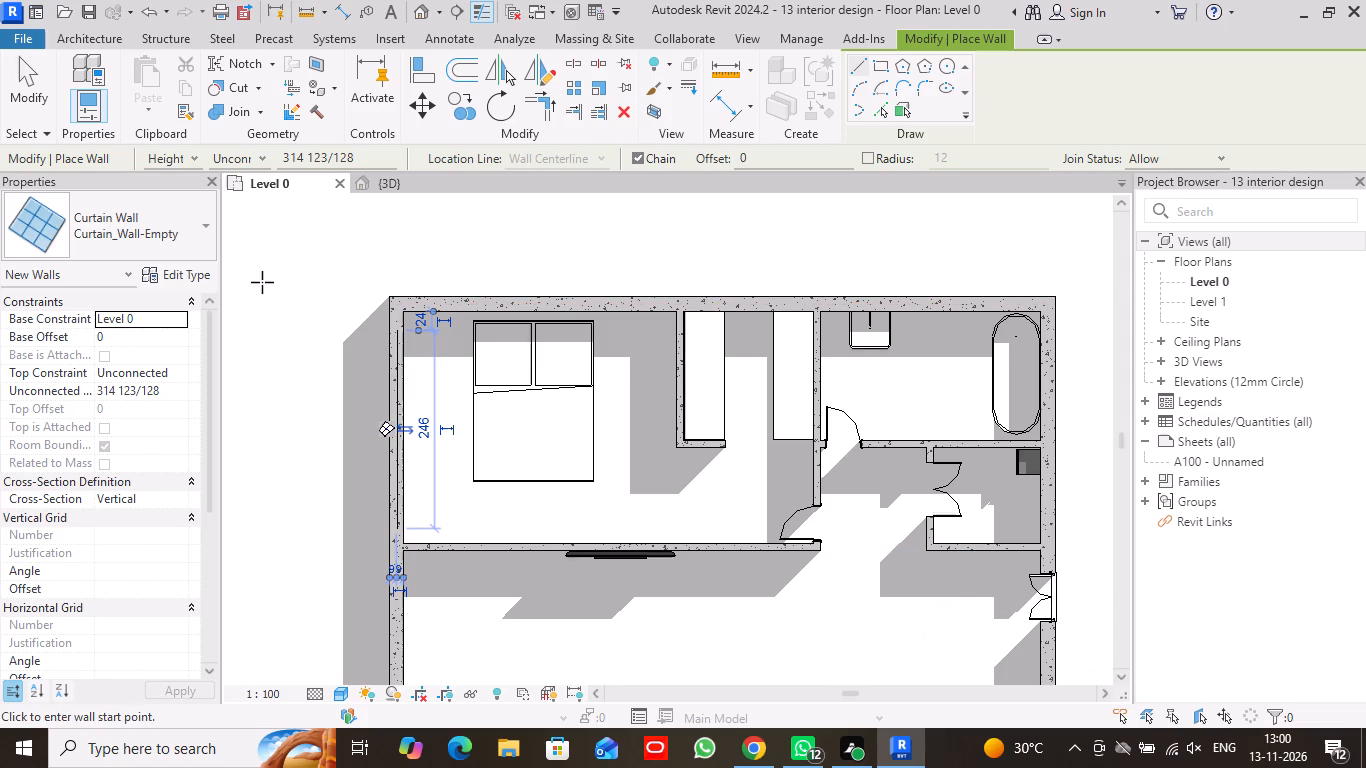
Inspect the new curtain wall on the bedroom's exterior wall in the 3D view.
left_click(405, 175)
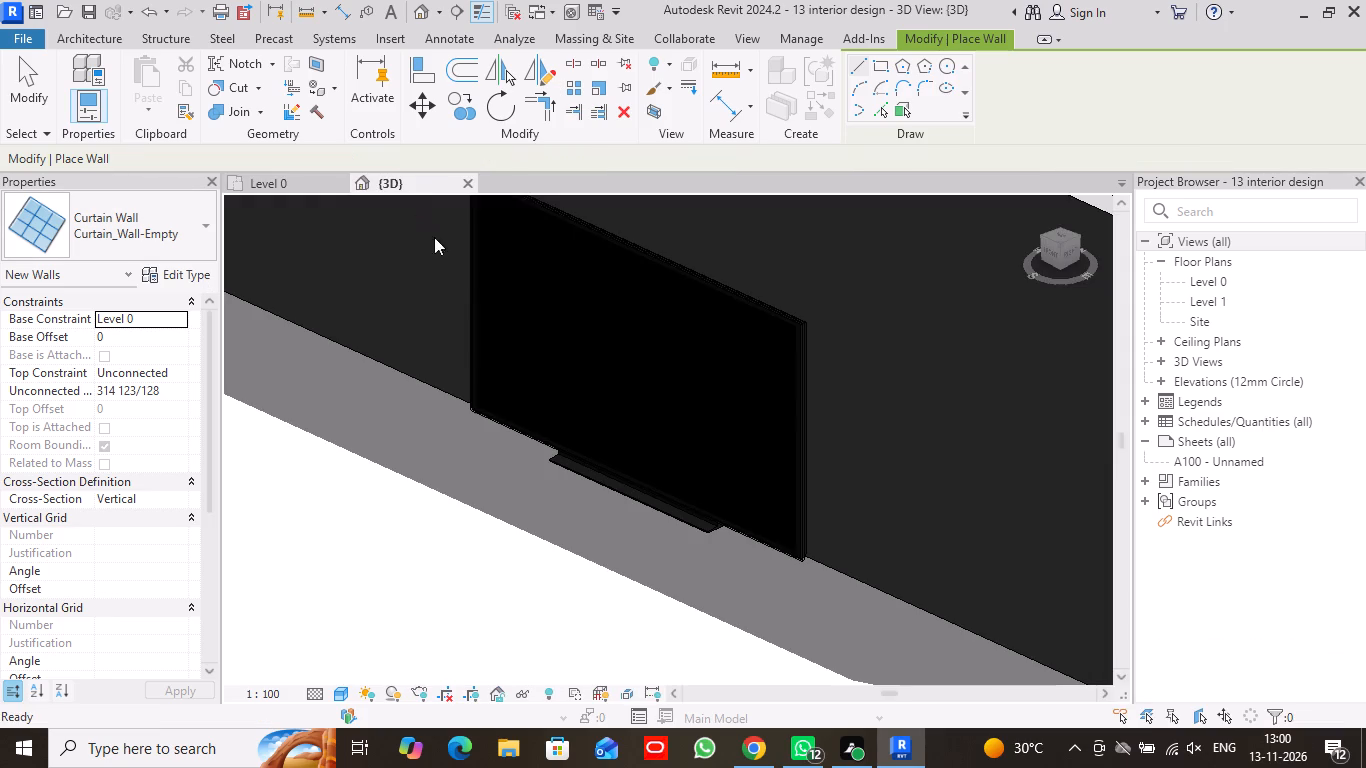
scroll(485, 352, "down", 9)
middle_click_drag(435, 379, 427, 394)
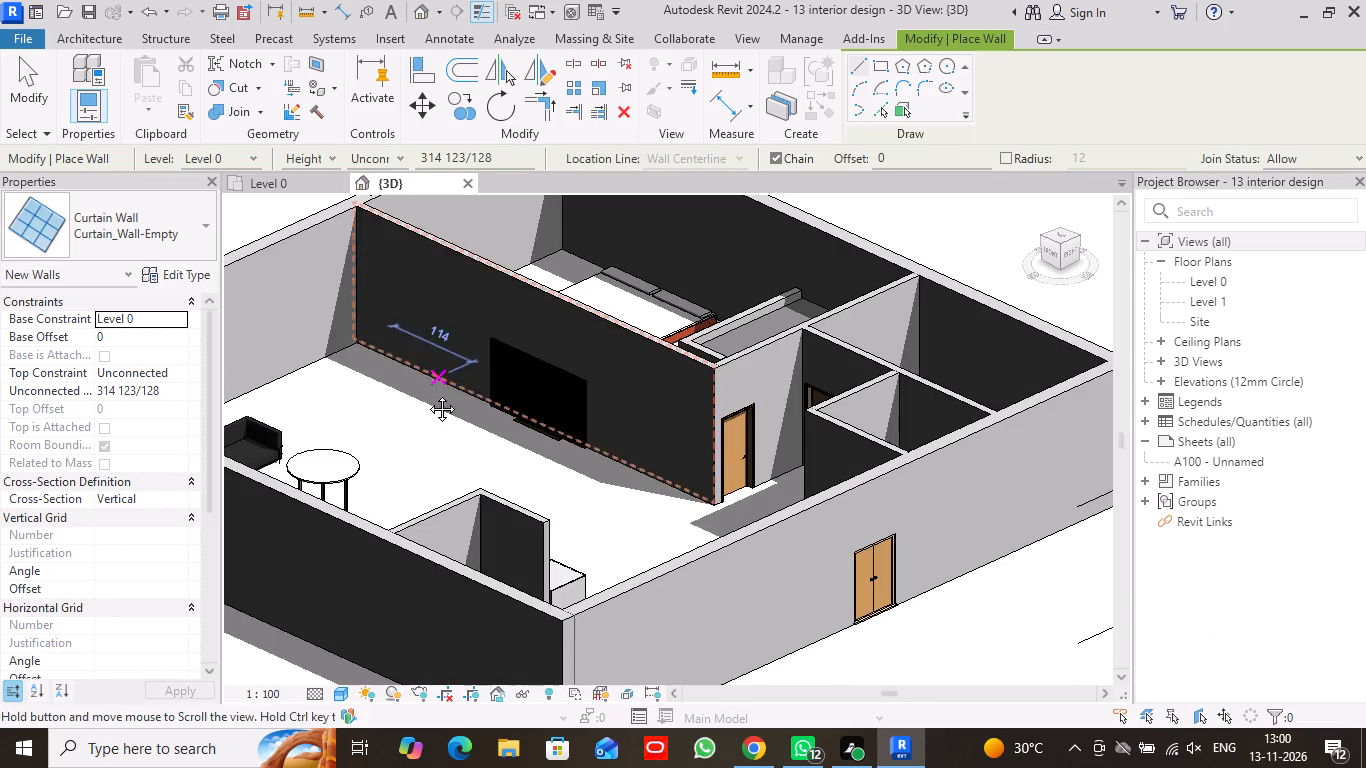
middle_click_drag(427, 394, 426, 548)
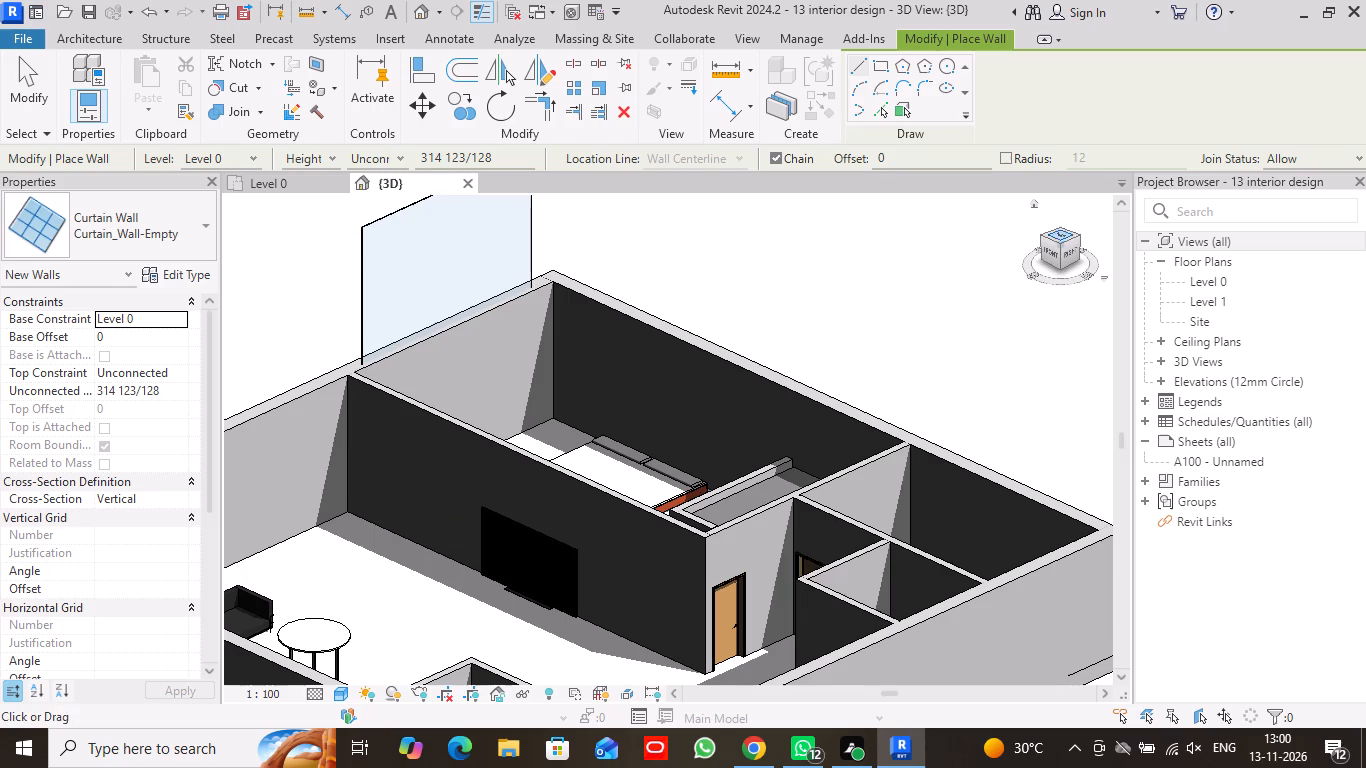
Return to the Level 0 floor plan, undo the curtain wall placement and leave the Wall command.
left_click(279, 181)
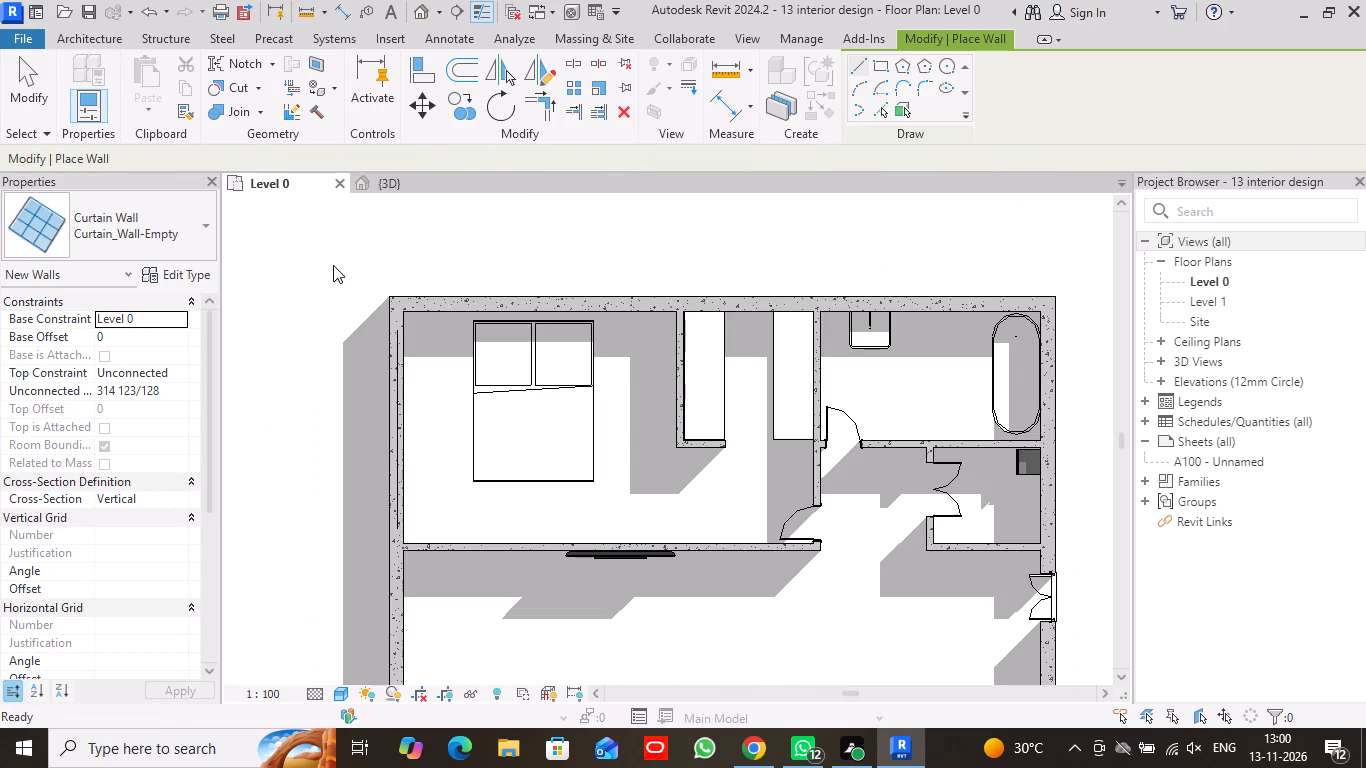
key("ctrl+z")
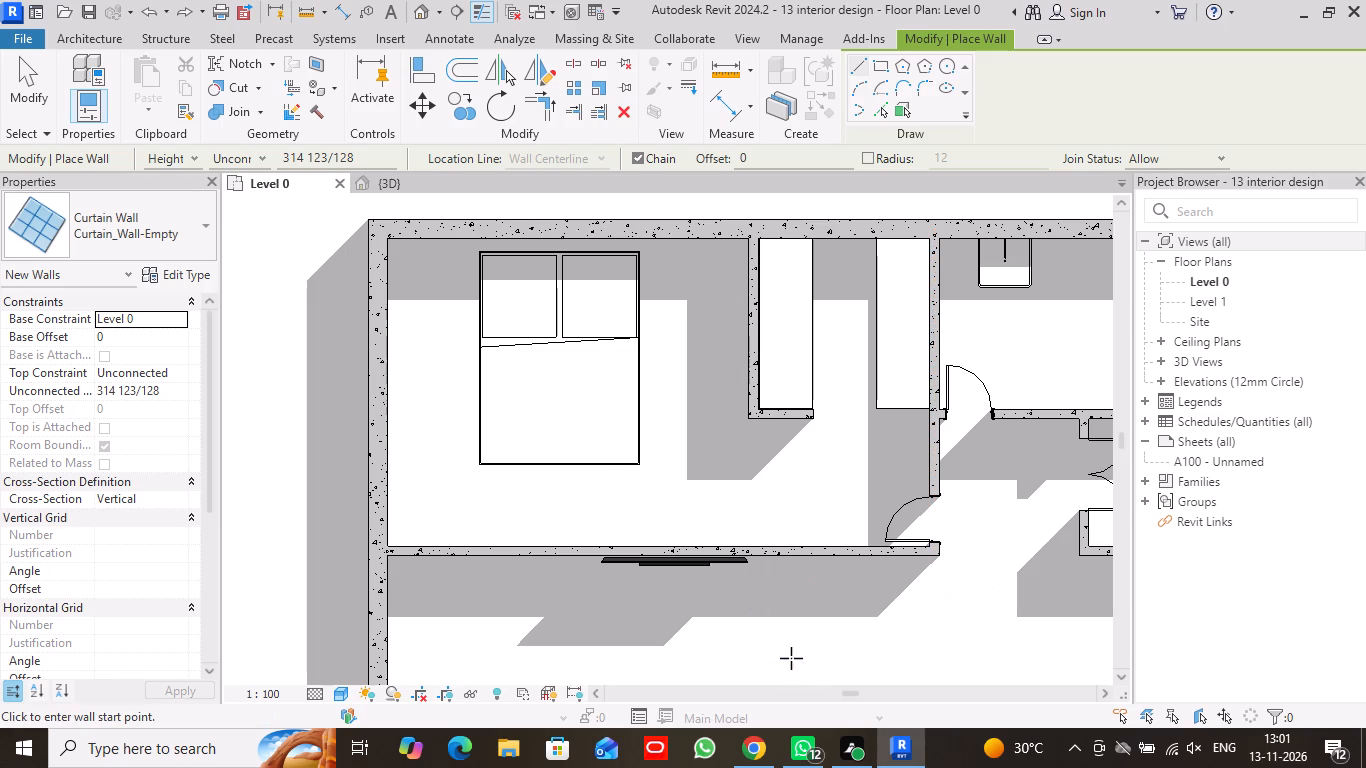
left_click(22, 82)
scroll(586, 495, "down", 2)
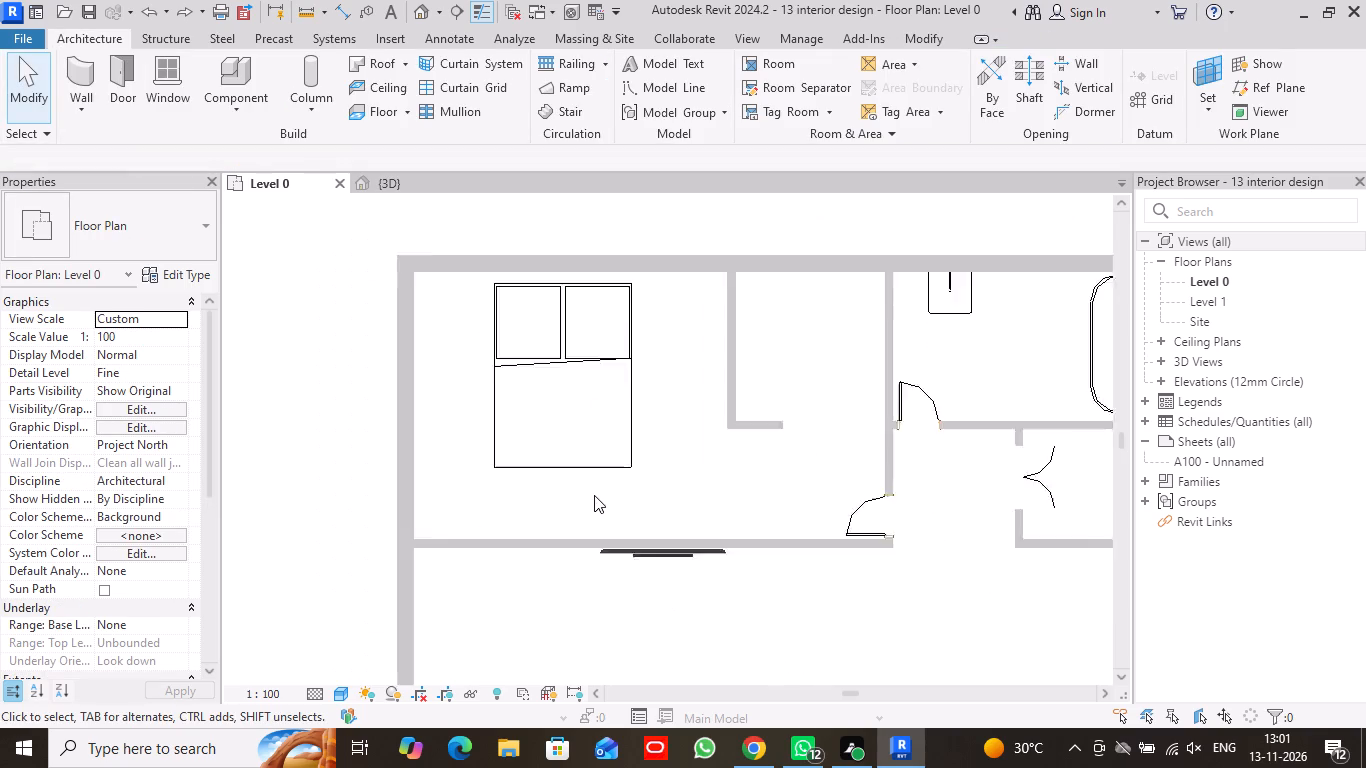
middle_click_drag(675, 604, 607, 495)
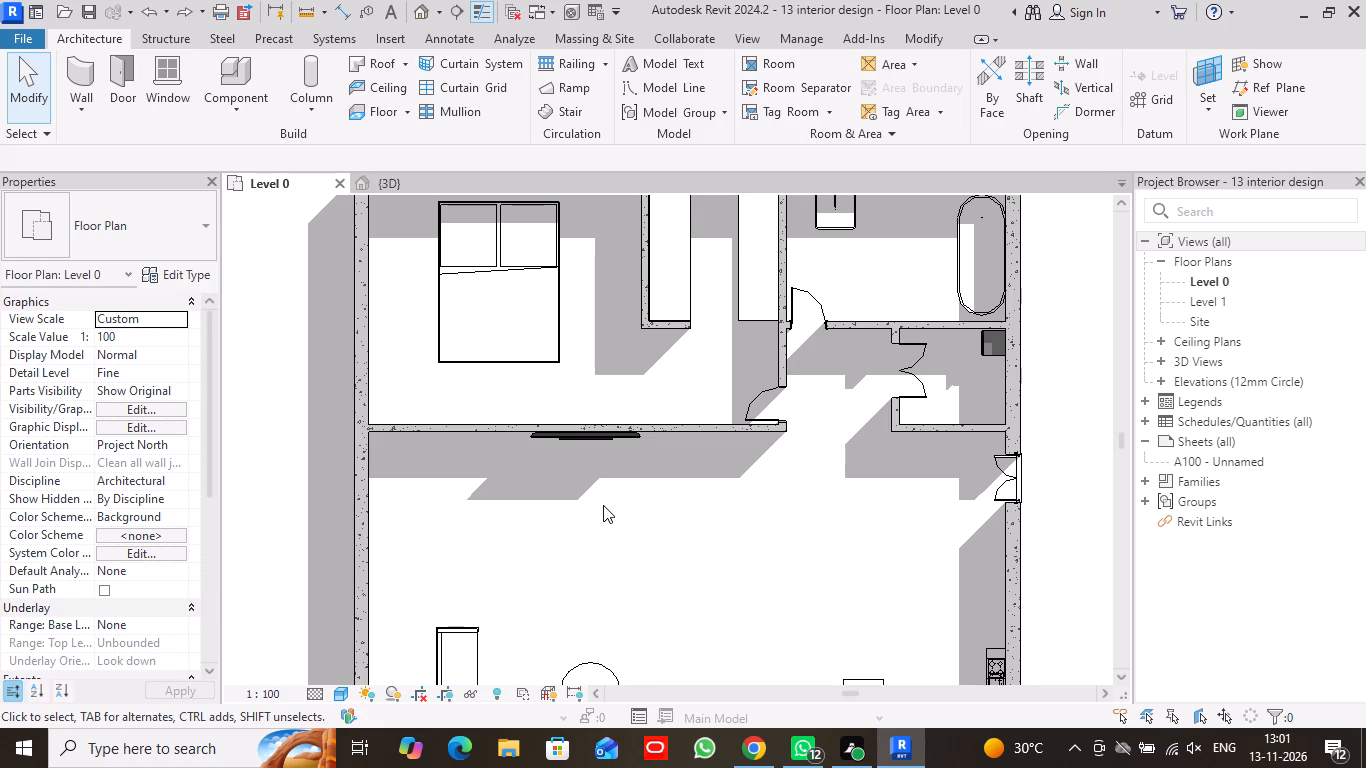
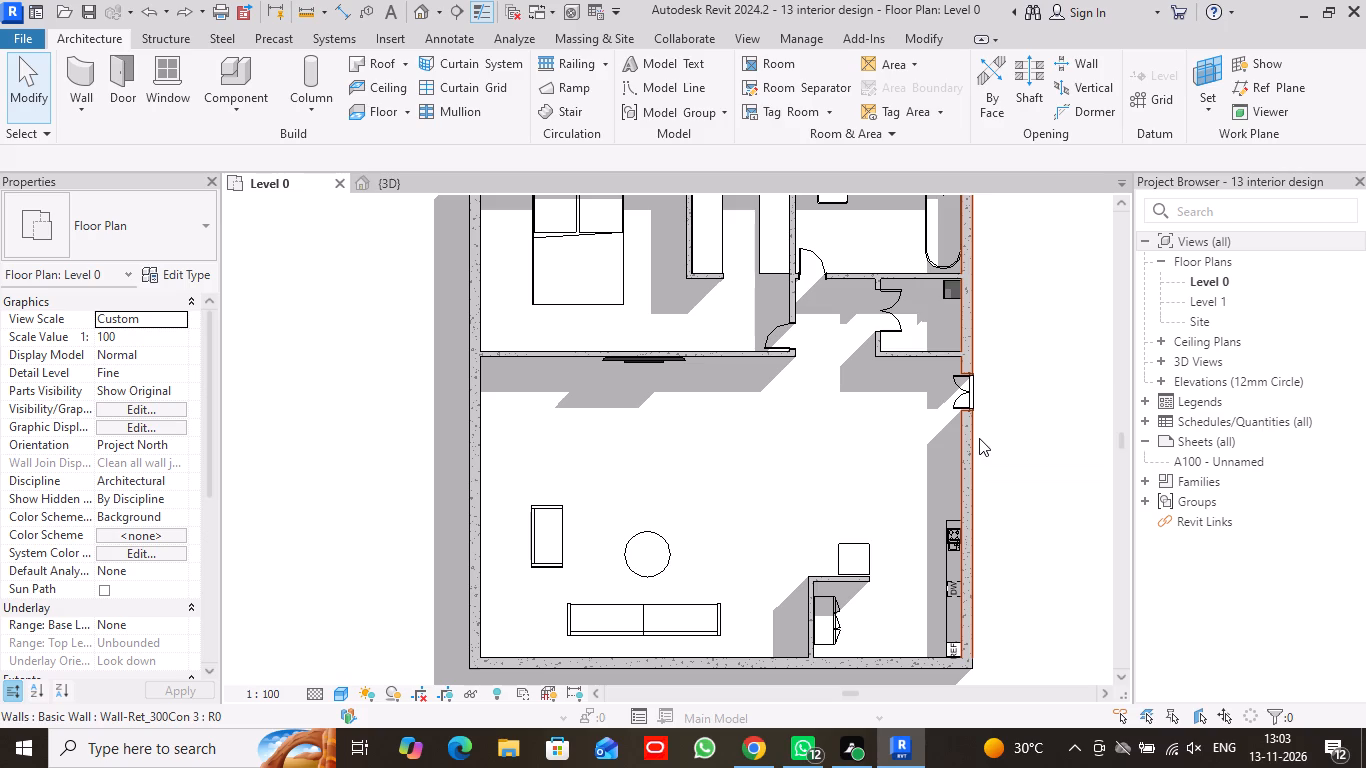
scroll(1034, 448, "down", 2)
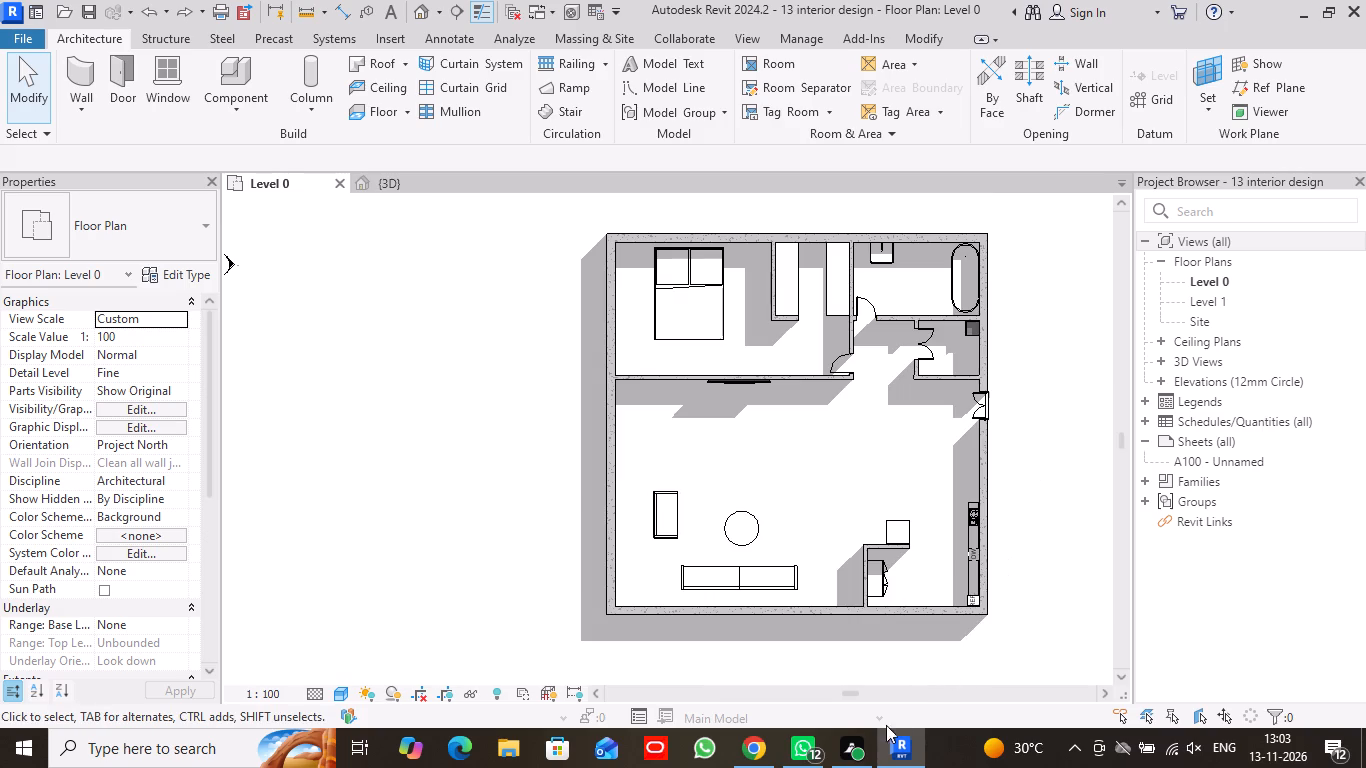
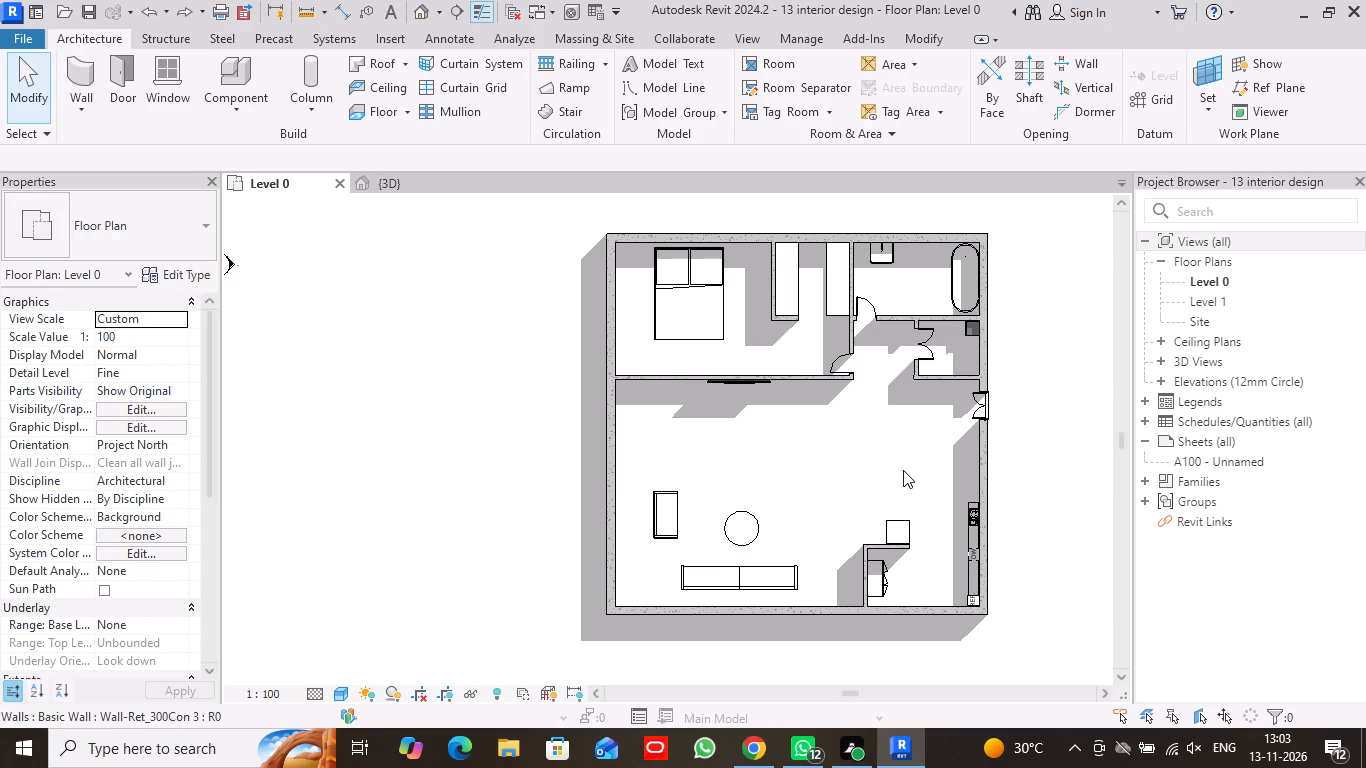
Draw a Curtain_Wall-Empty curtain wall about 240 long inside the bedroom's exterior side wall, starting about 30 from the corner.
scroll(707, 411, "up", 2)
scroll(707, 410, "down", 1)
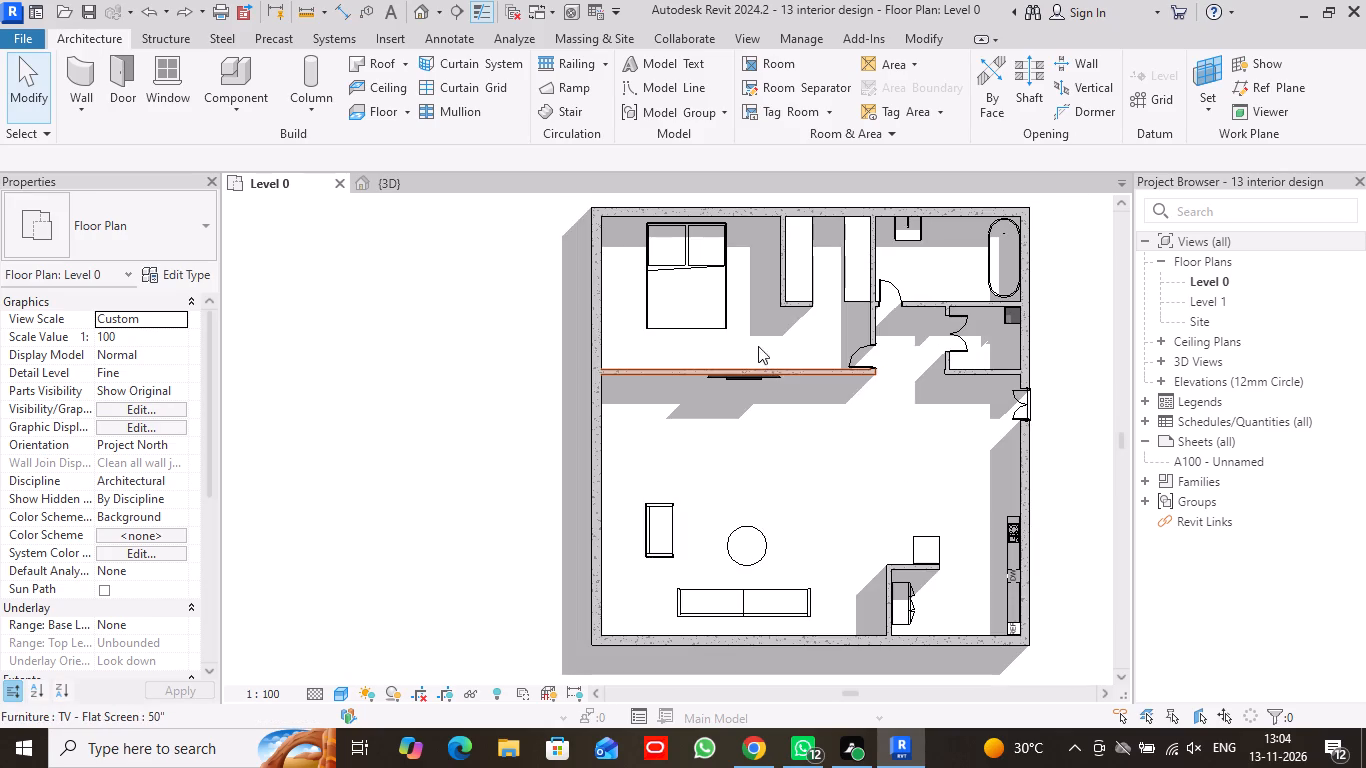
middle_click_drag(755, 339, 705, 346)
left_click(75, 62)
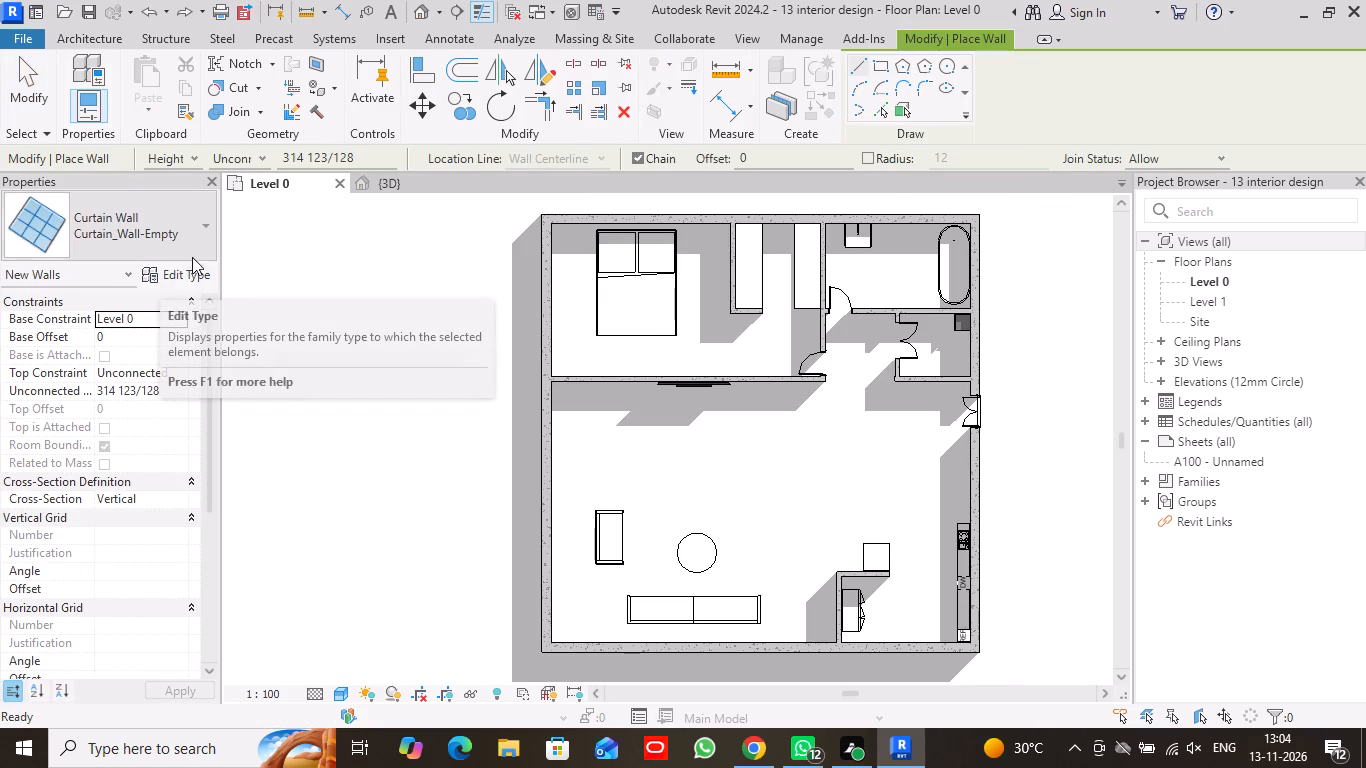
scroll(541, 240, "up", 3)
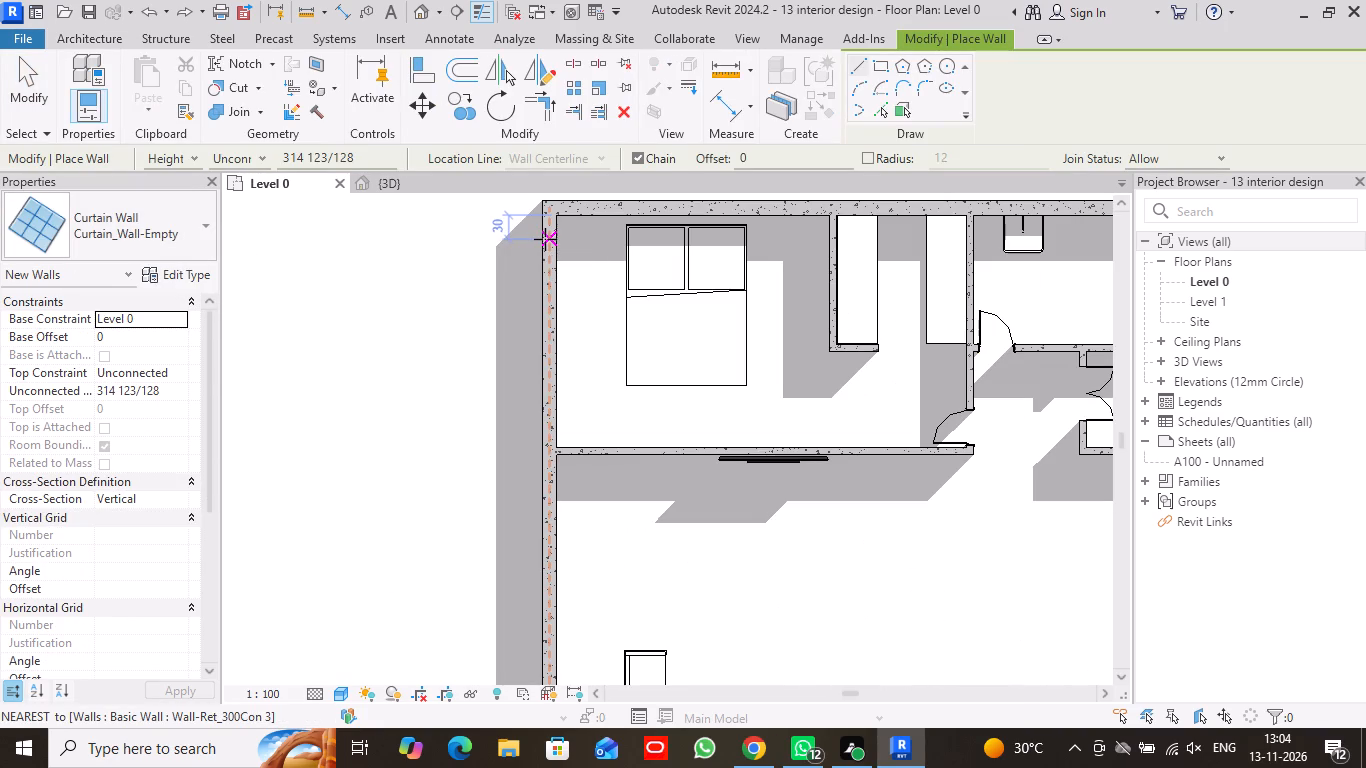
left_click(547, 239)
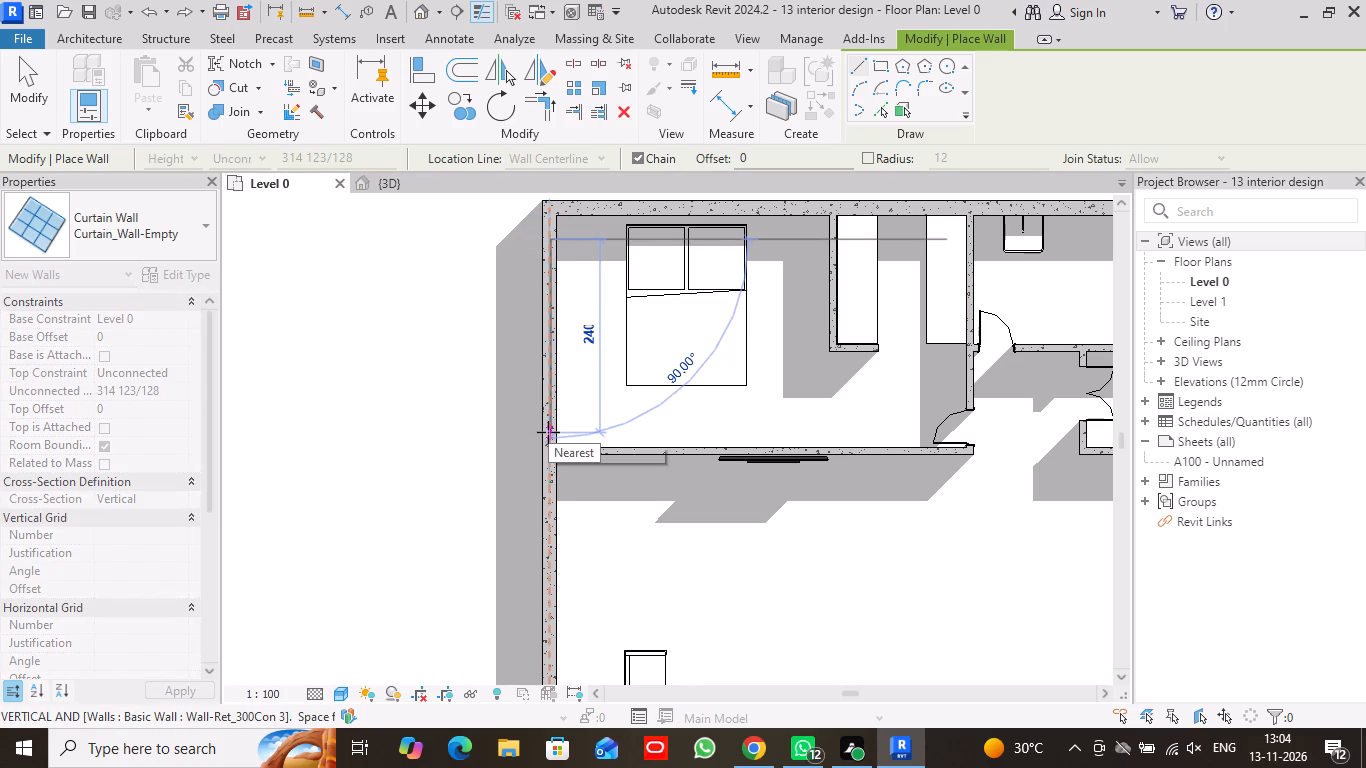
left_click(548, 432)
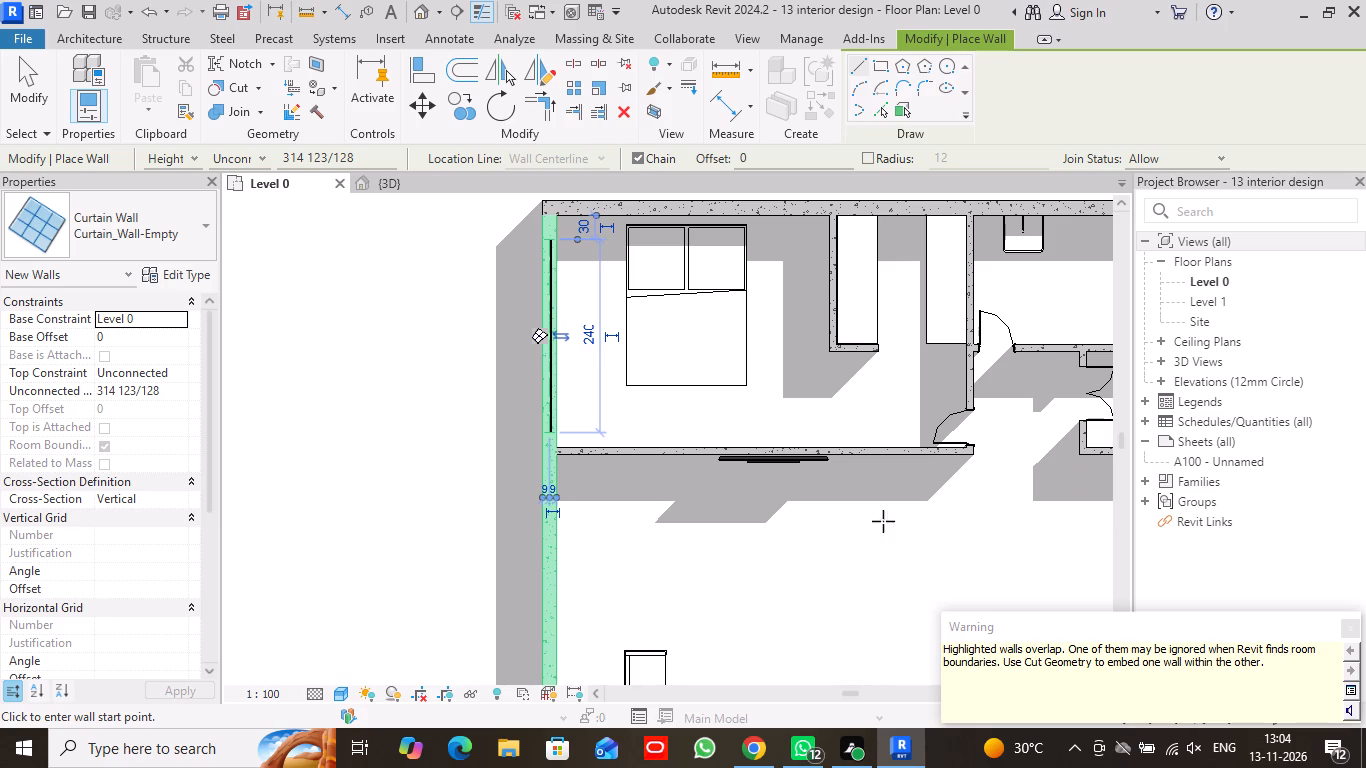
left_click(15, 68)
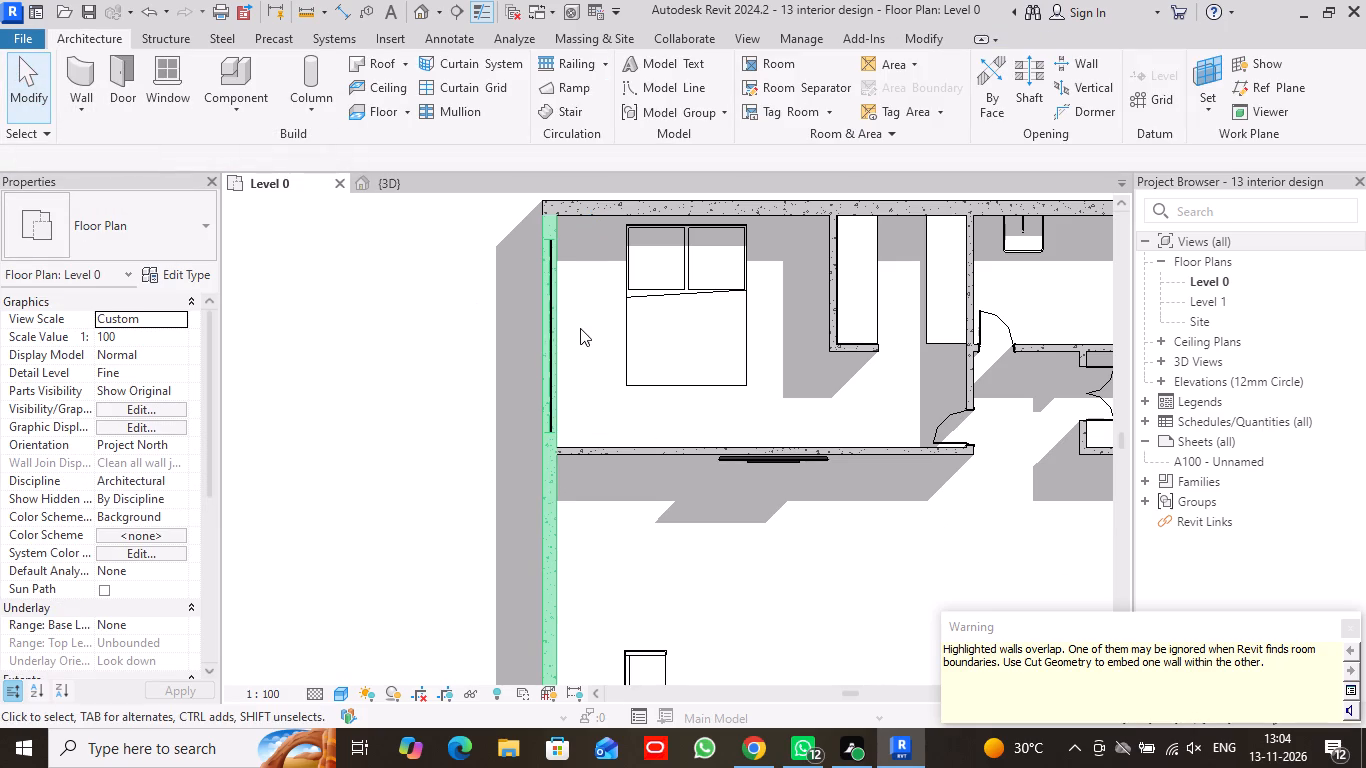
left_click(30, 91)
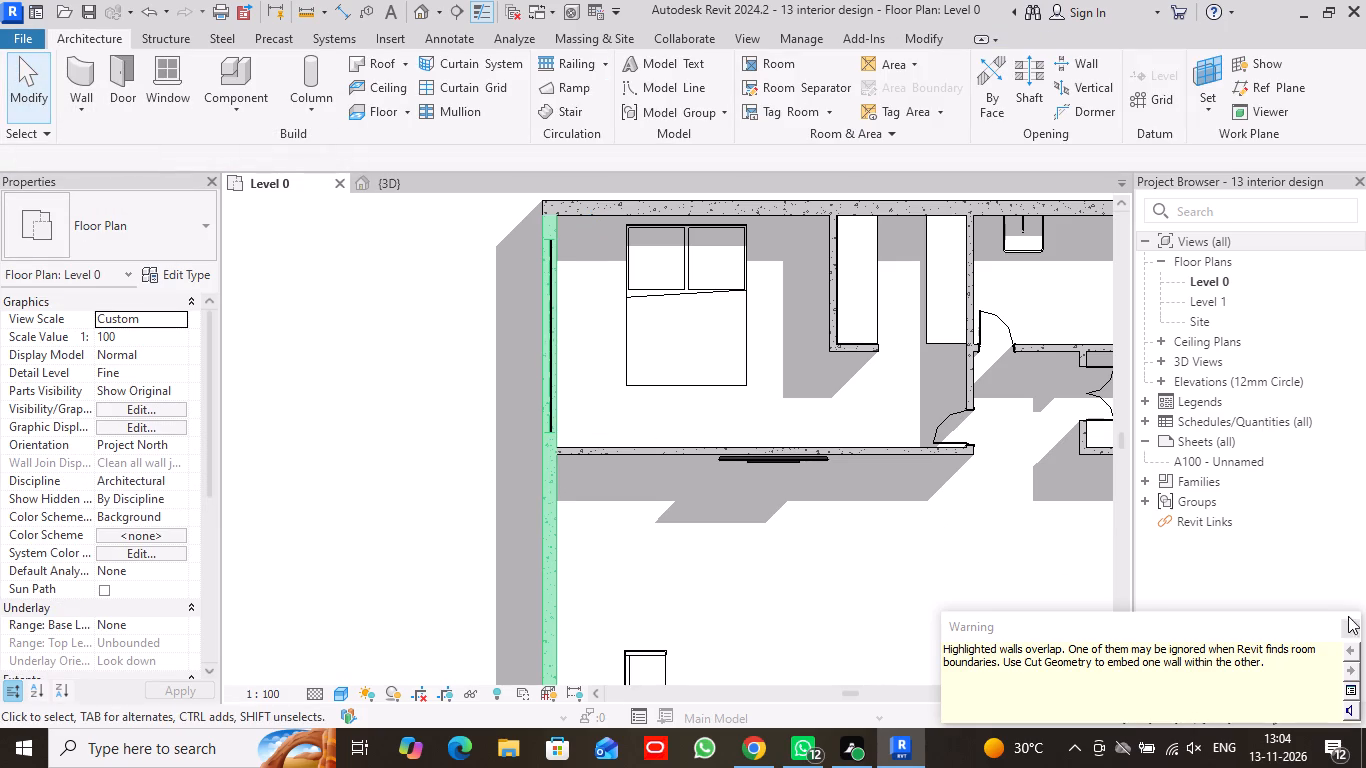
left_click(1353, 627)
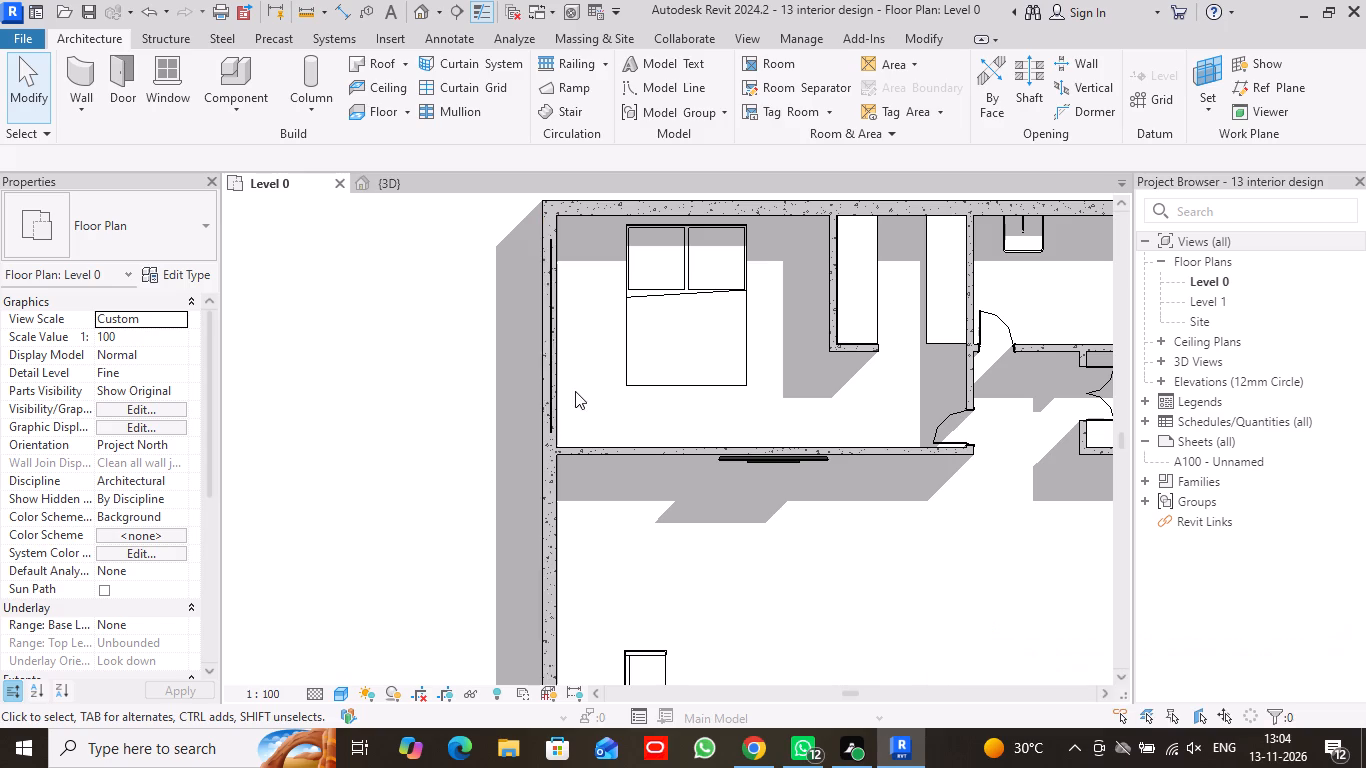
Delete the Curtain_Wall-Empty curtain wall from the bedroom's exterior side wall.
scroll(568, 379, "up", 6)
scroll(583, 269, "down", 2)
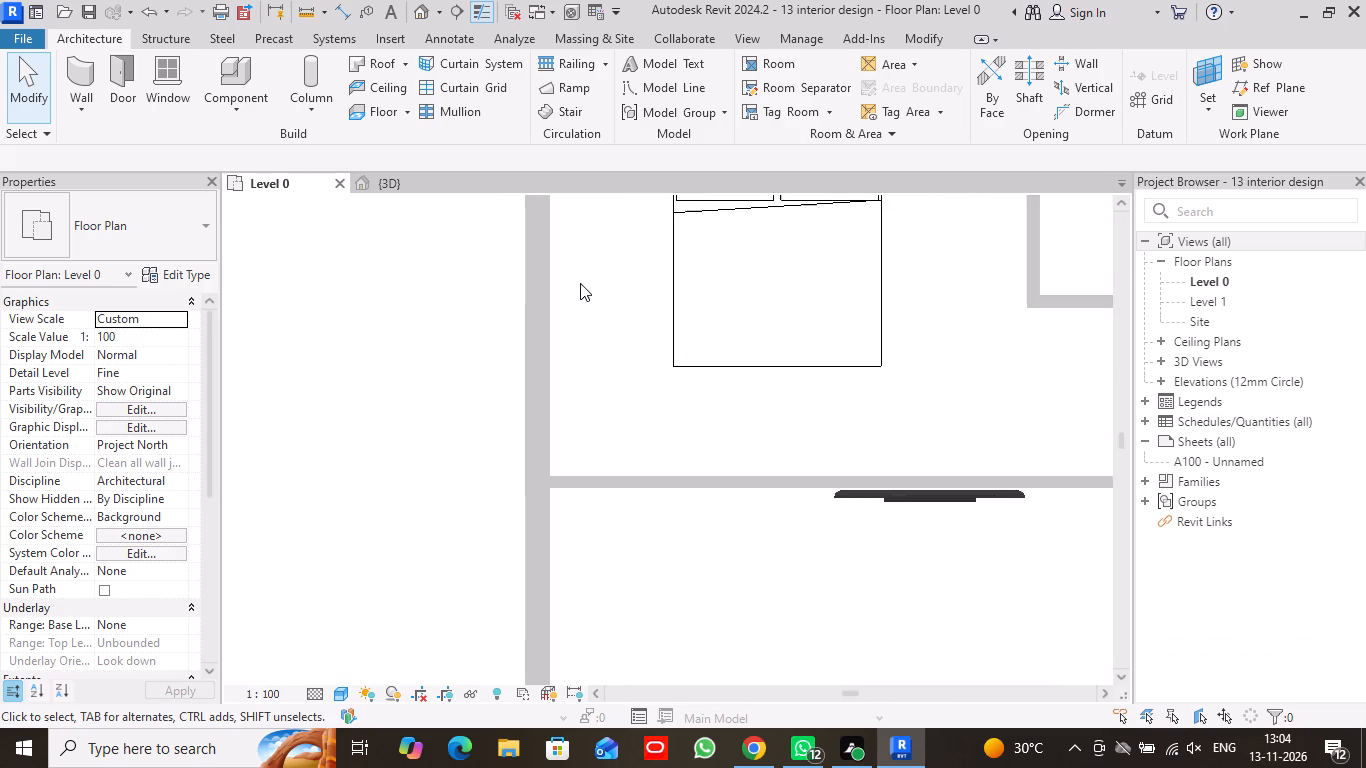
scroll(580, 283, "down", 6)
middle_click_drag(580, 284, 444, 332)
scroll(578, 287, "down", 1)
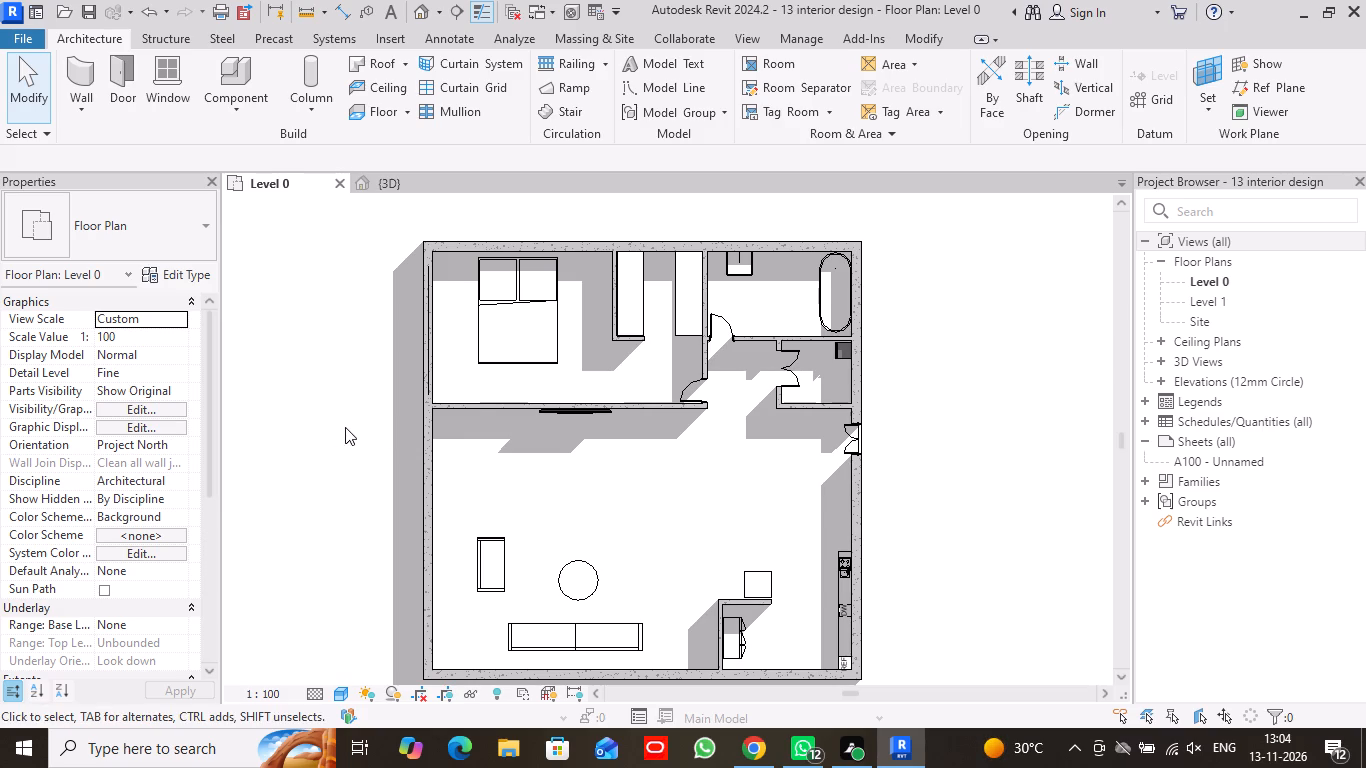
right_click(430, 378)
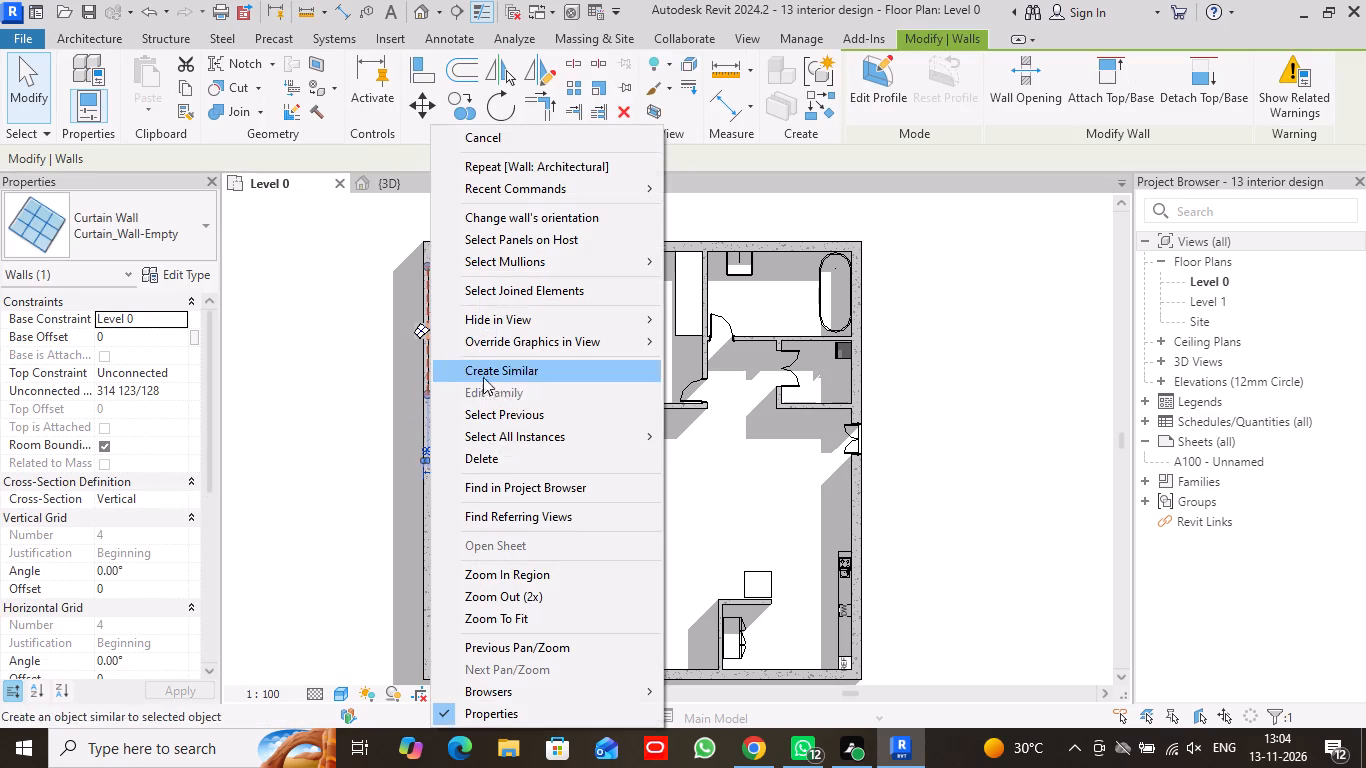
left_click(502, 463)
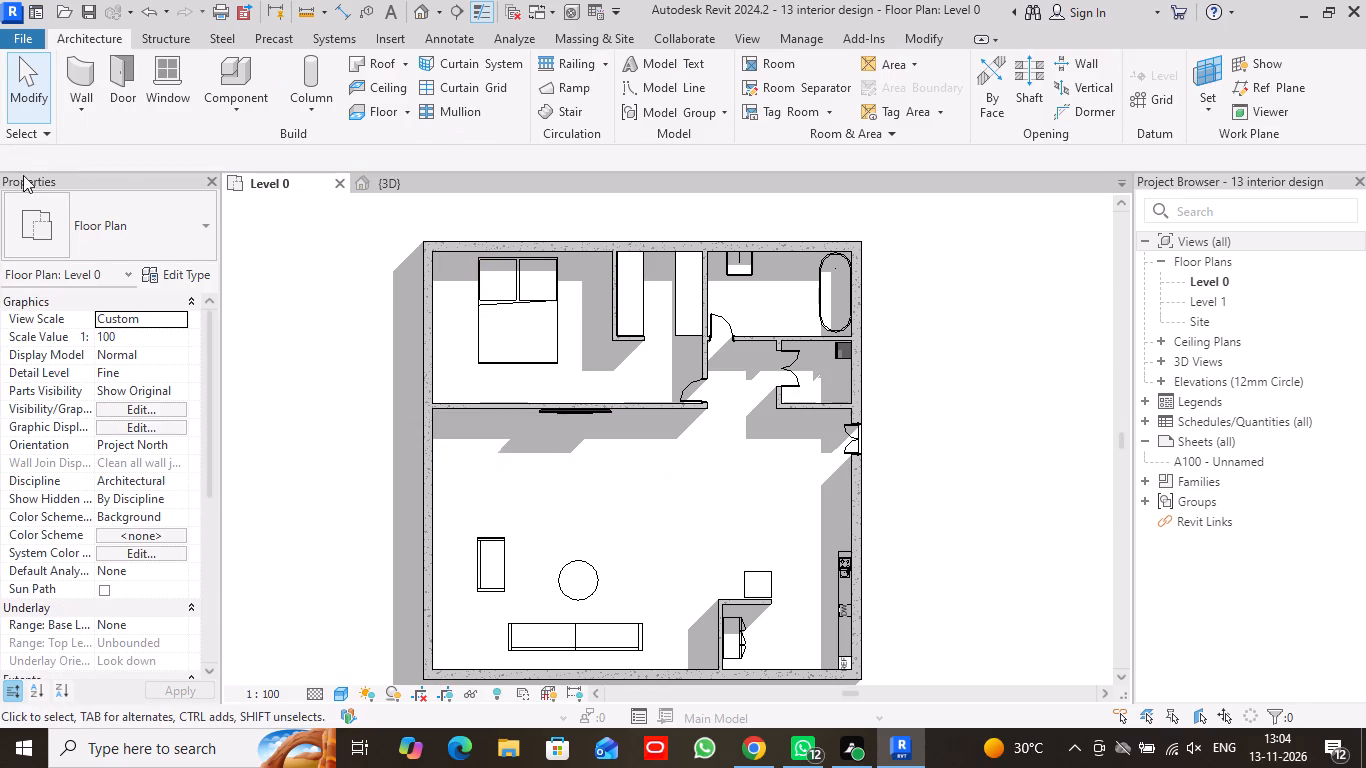
Draw a Curtain_Wall-Storefront wall about 234 long inside the bedroom's exterior side wall, starting about 36 from the corner.
left_click(86, 77)
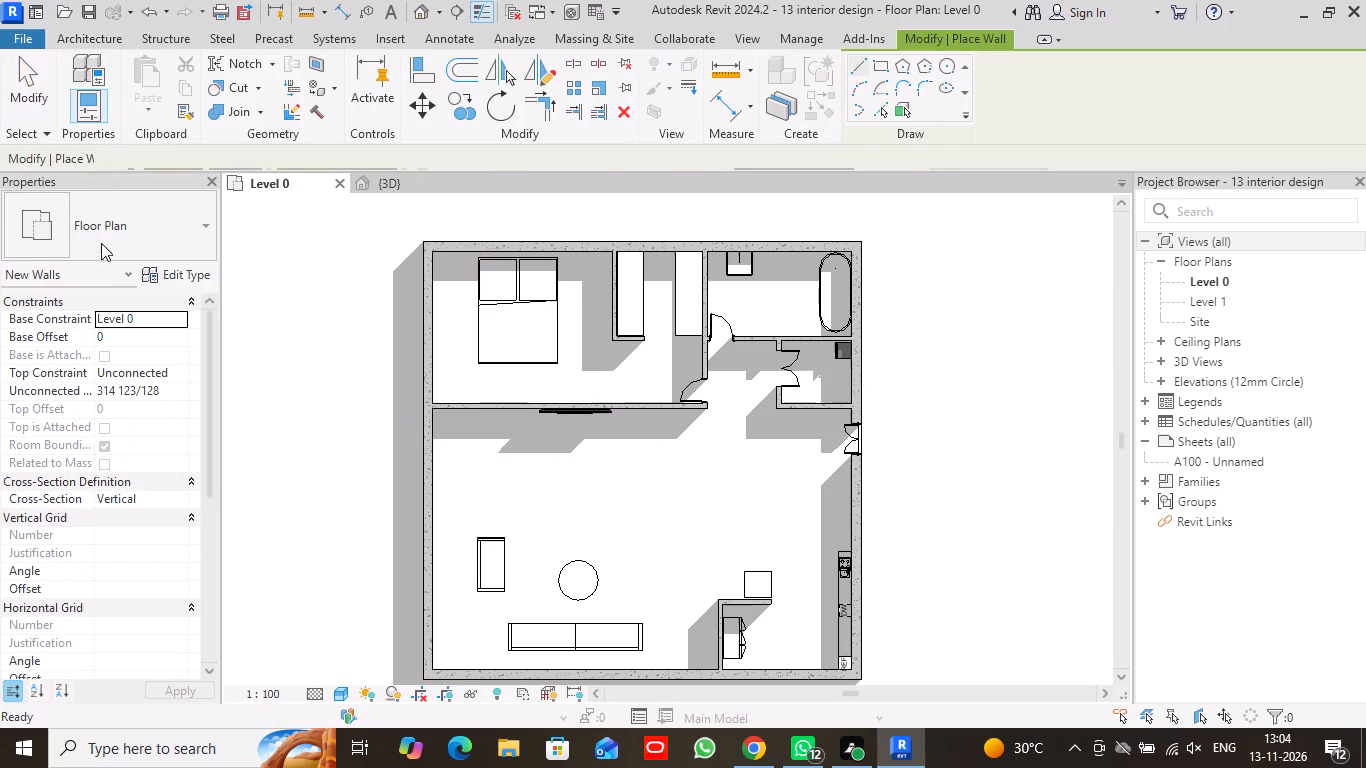
left_click(204, 226)
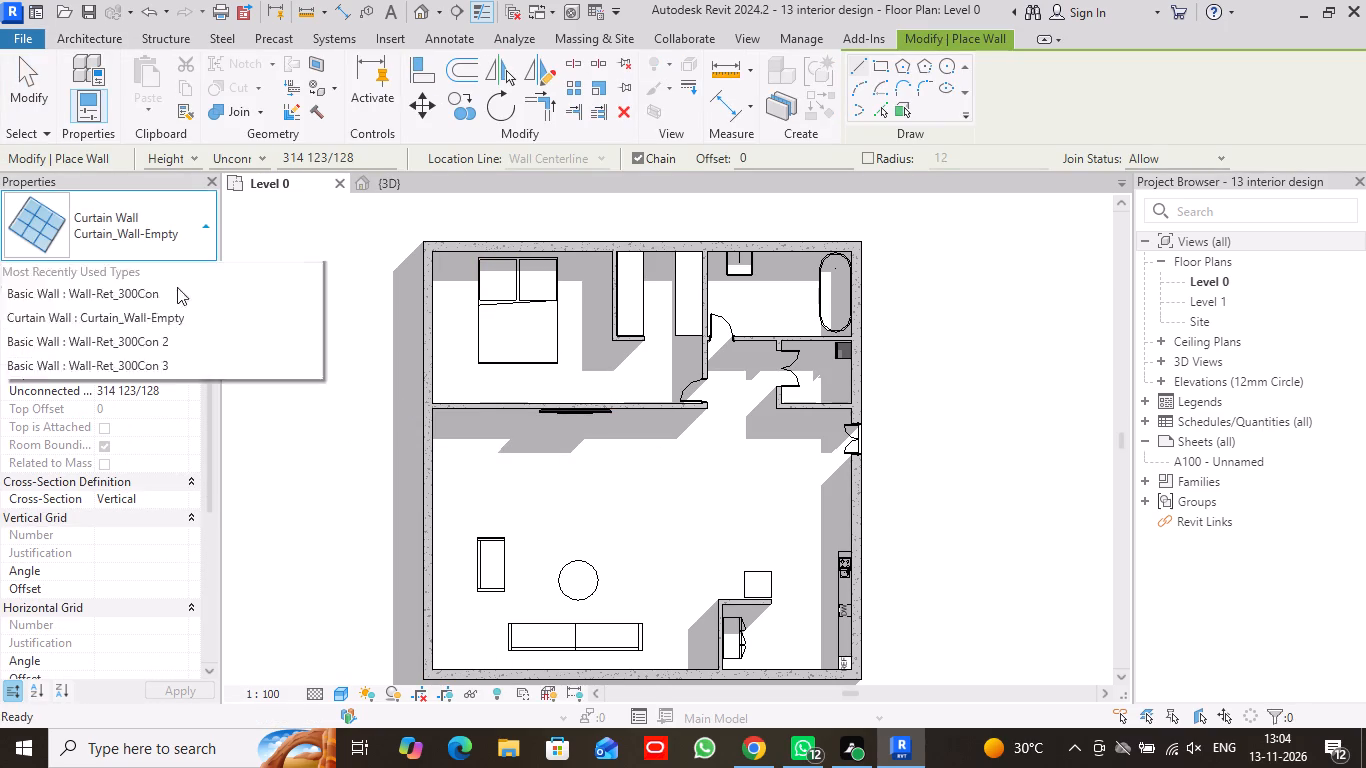
left_click(136, 406)
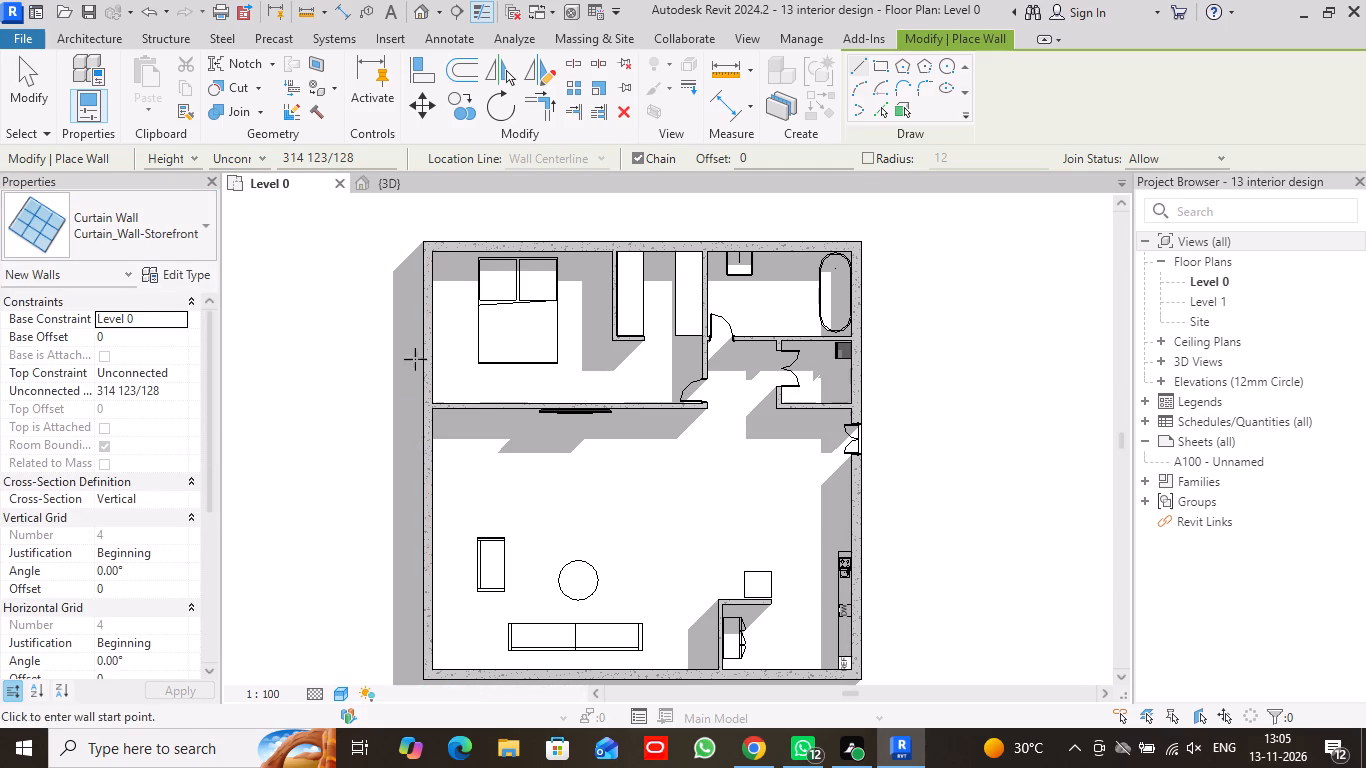
scroll(431, 287, "up", 5)
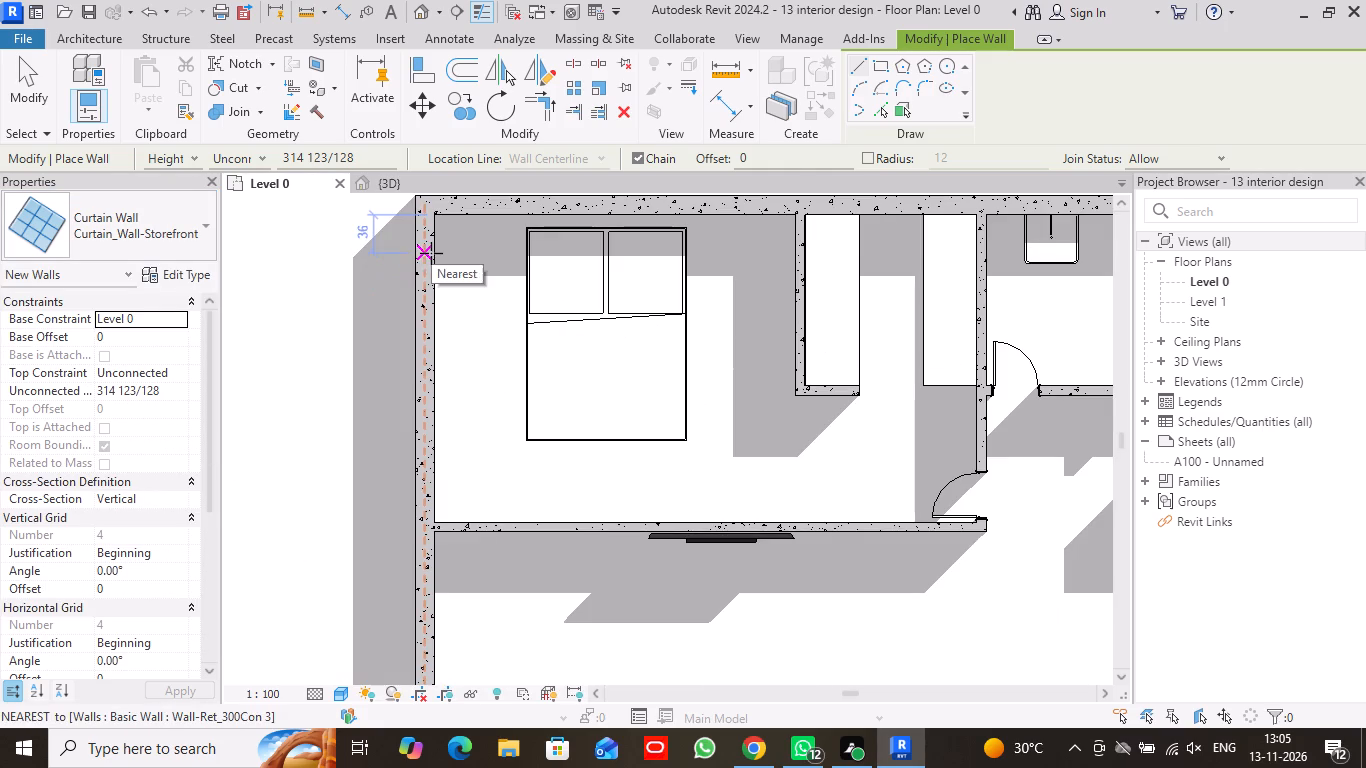
left_click(423, 255)
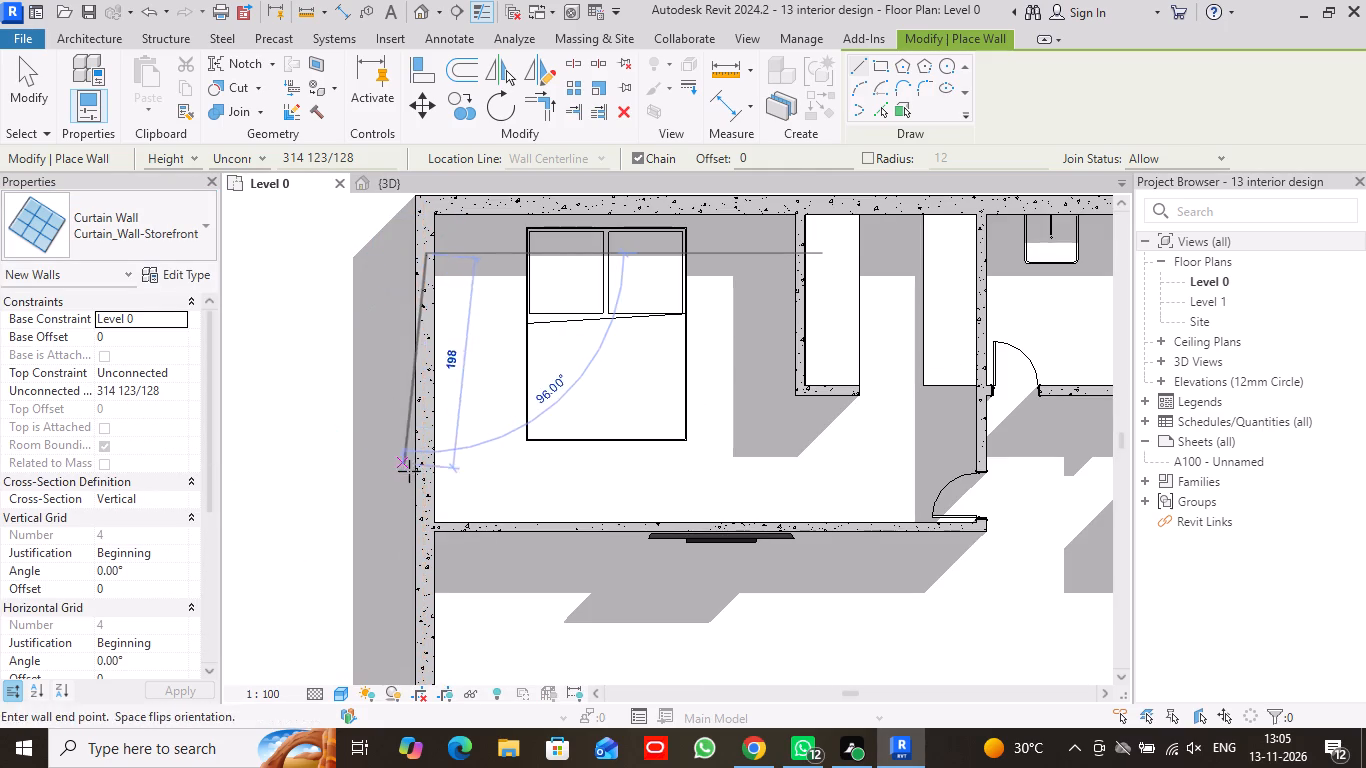
left_click(426, 504)
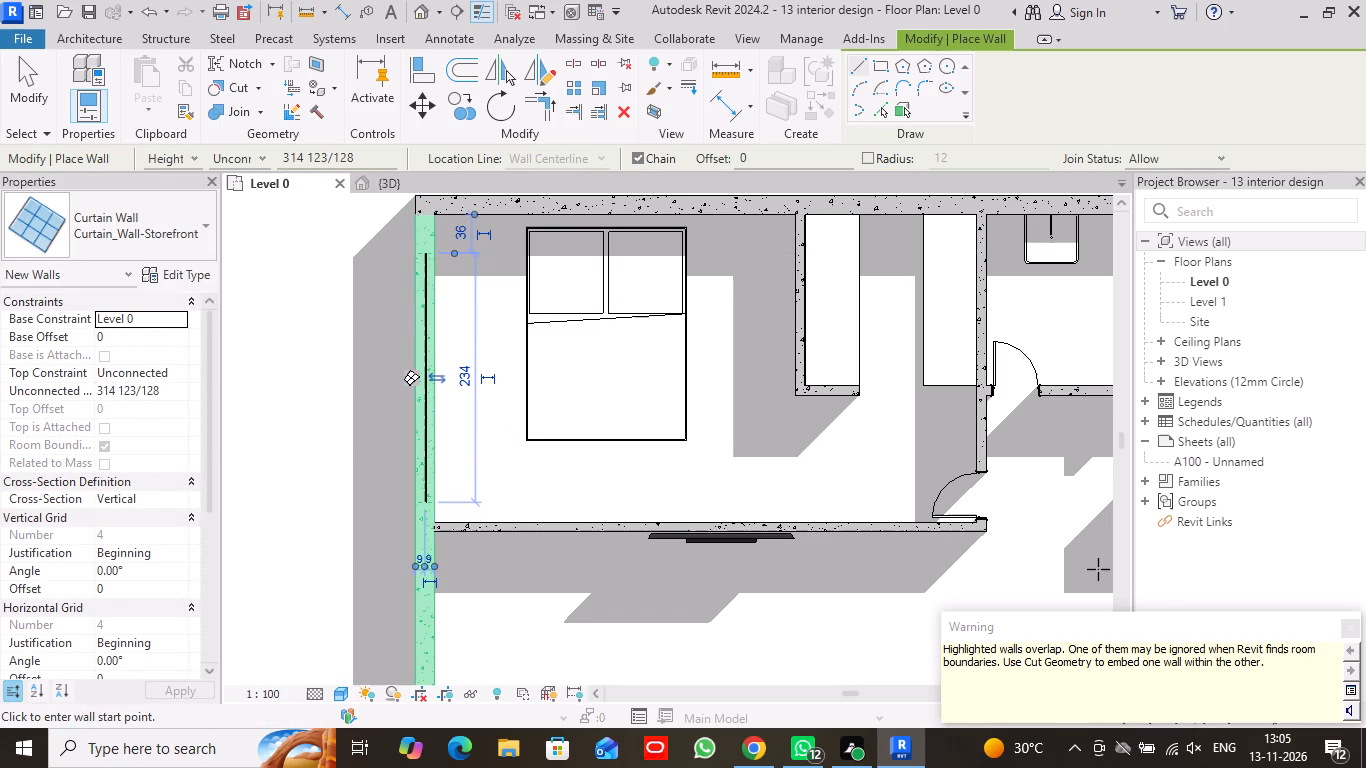
left_click(1343, 625)
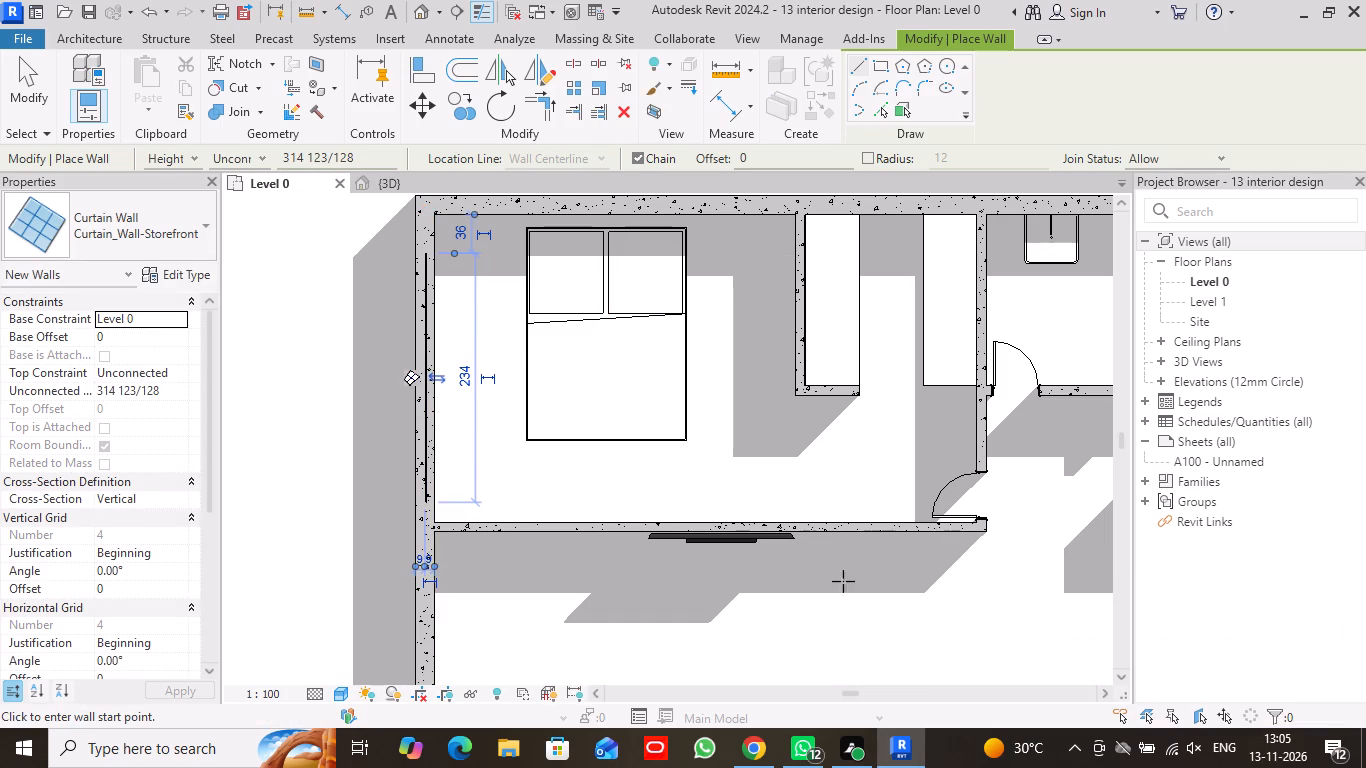
Examine the new storefront curtain wall and its position on the bedroom's exterior wall in the 3D view.
middle_click_drag(607, 614, 579, 385)
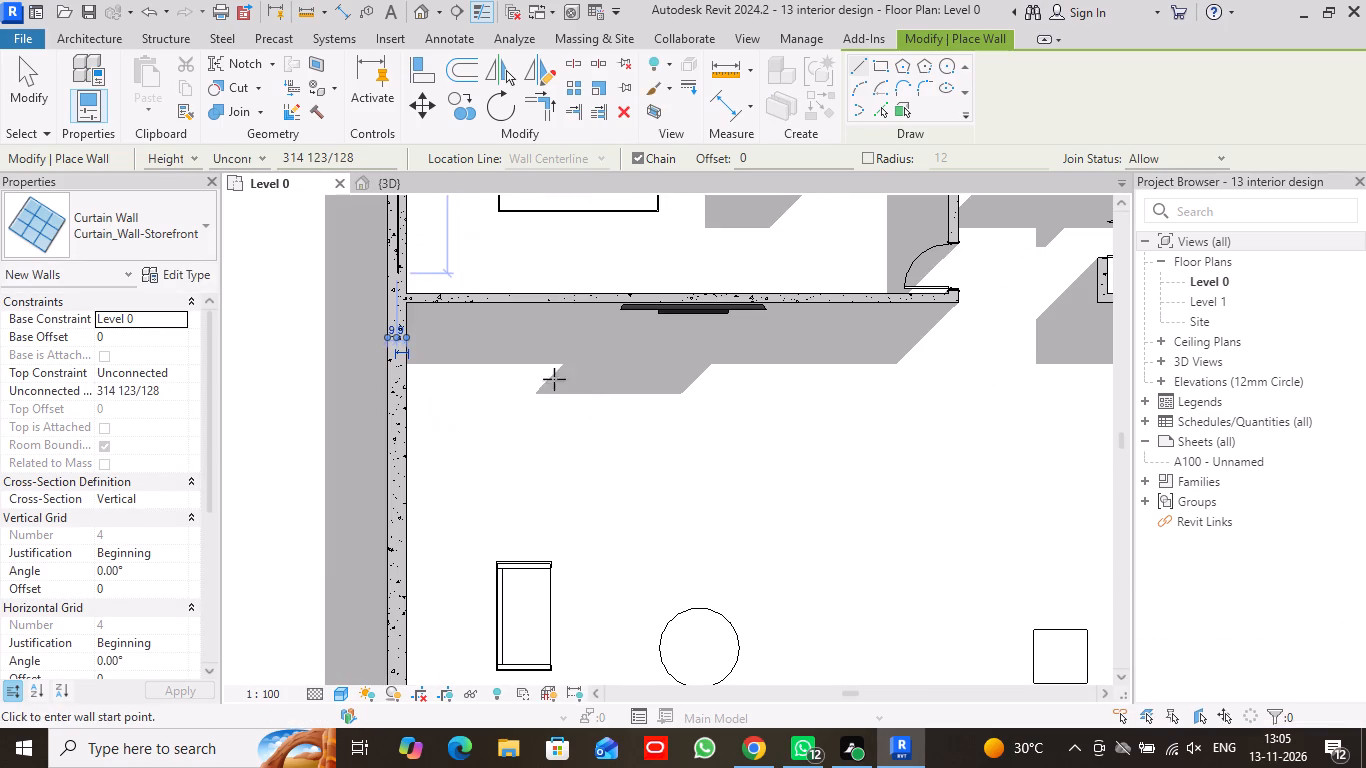
left_click(430, 181)
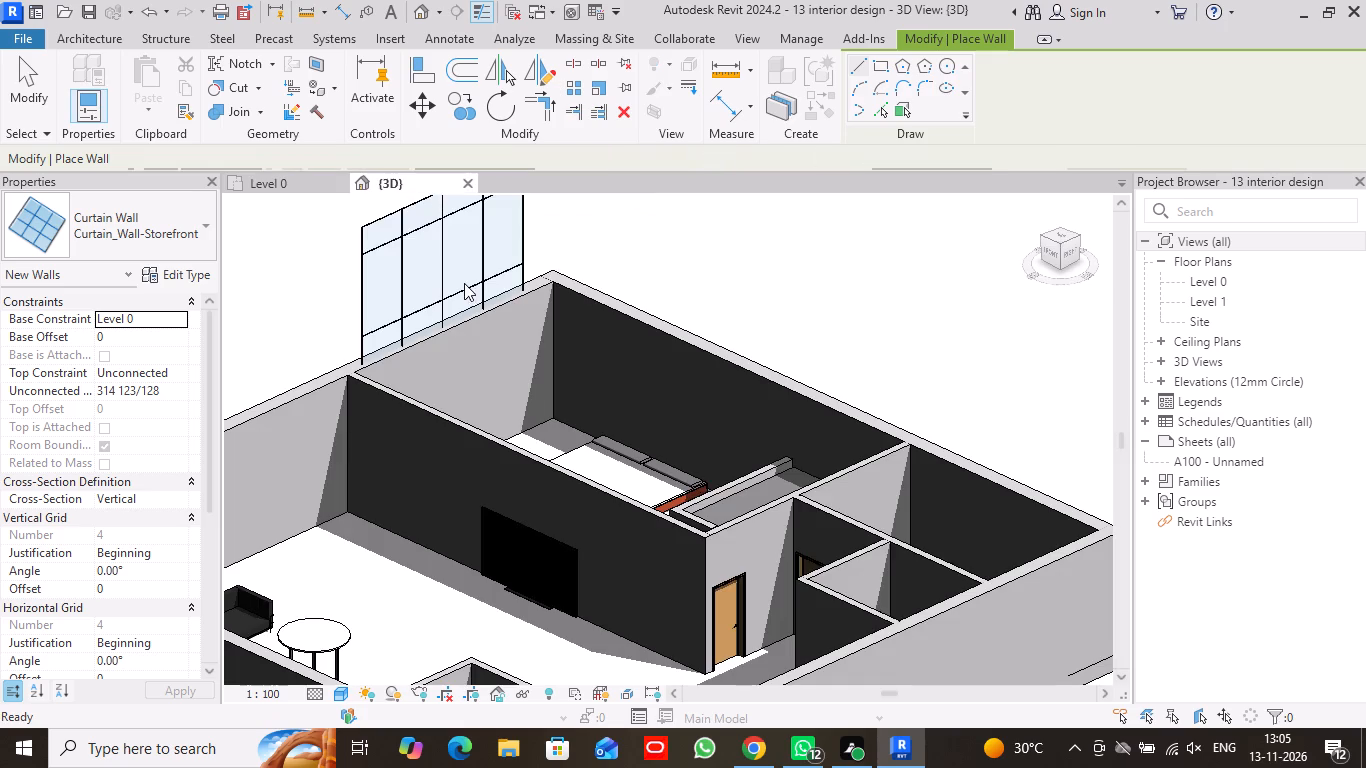
left_click_drag(1042, 236, 1057, 248)
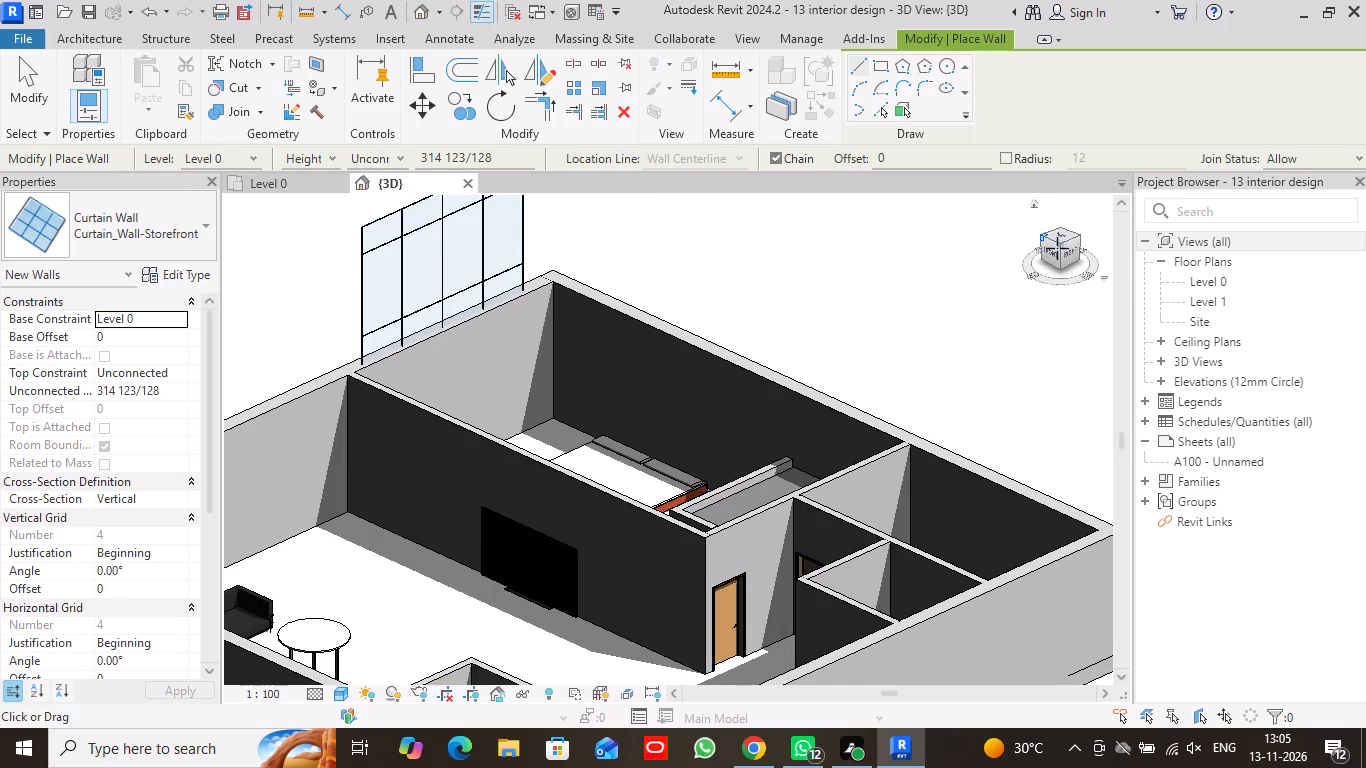
left_click_drag(1057, 248, 430, 240)
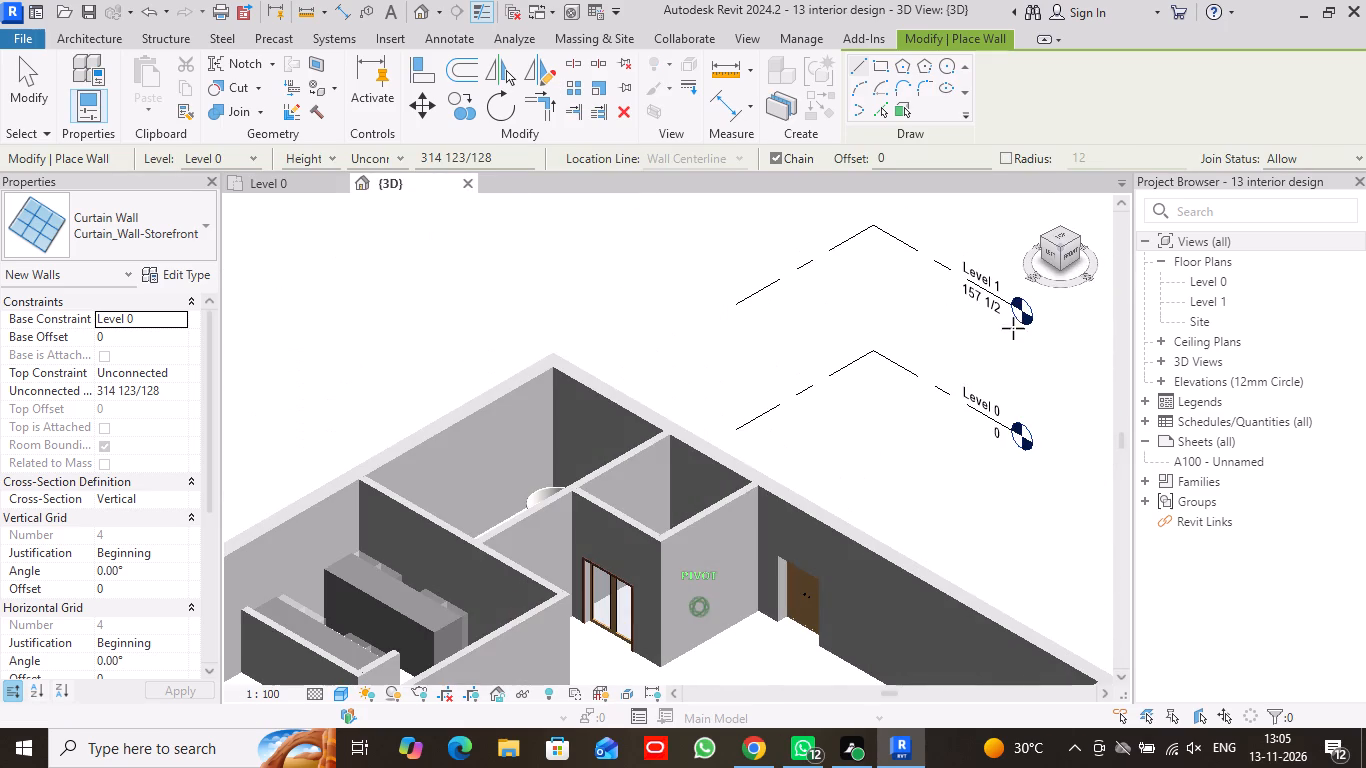
scroll(993, 358, "down", 6)
middle_click_drag(694, 614, 728, 421)
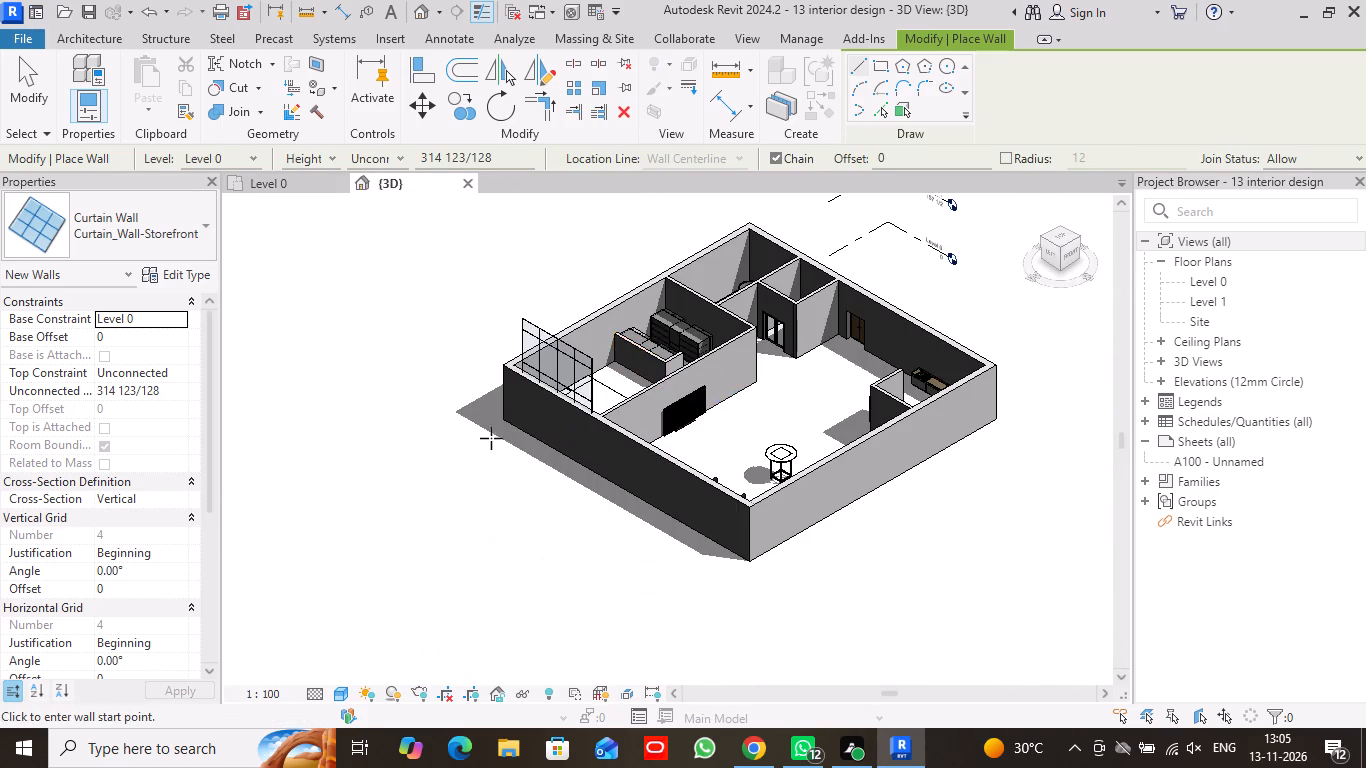
scroll(557, 394, "up", 9)
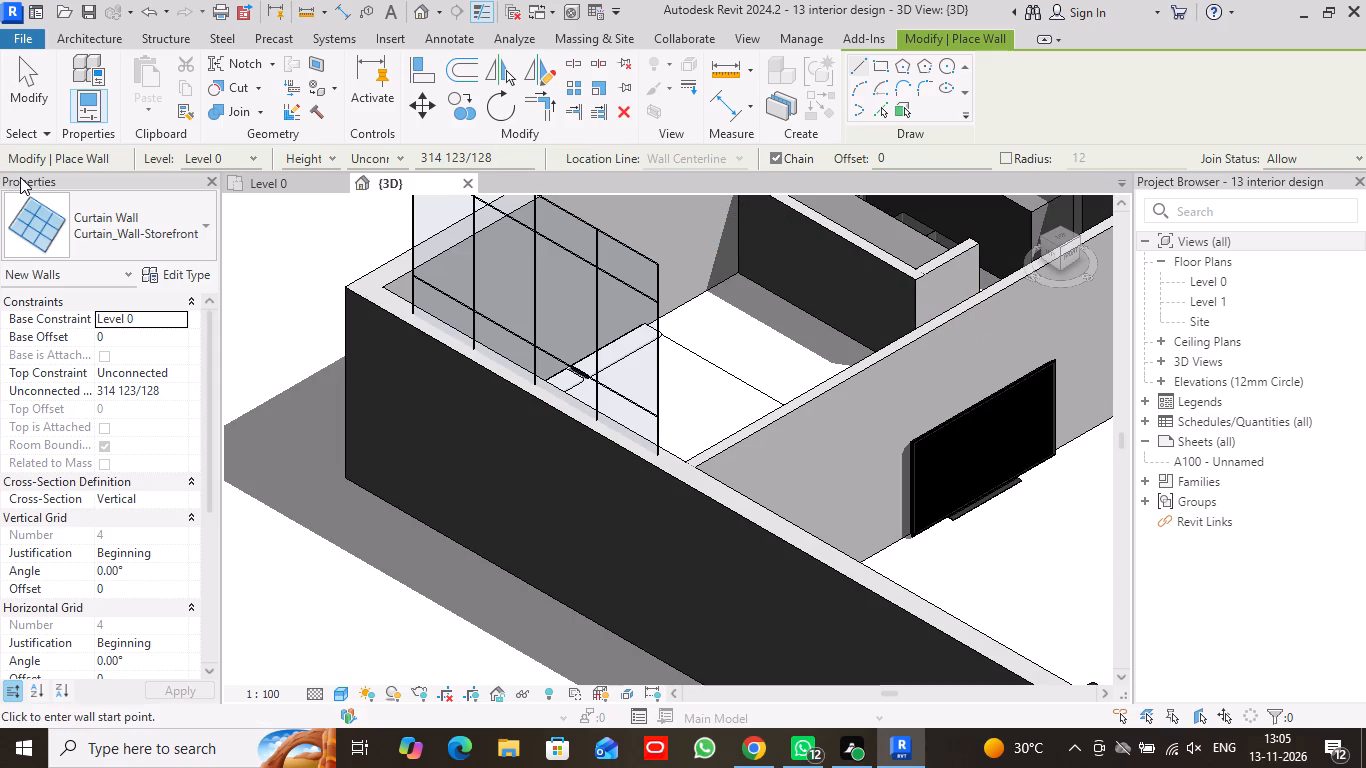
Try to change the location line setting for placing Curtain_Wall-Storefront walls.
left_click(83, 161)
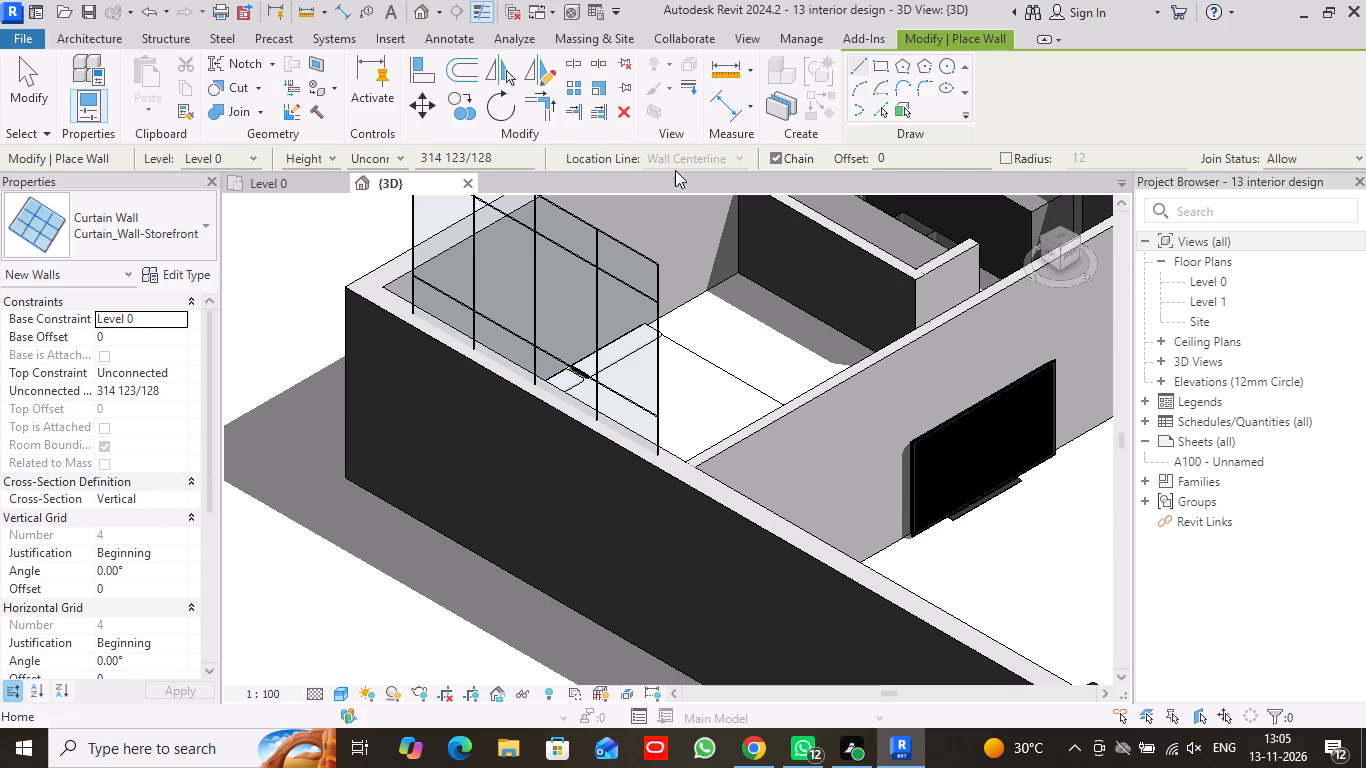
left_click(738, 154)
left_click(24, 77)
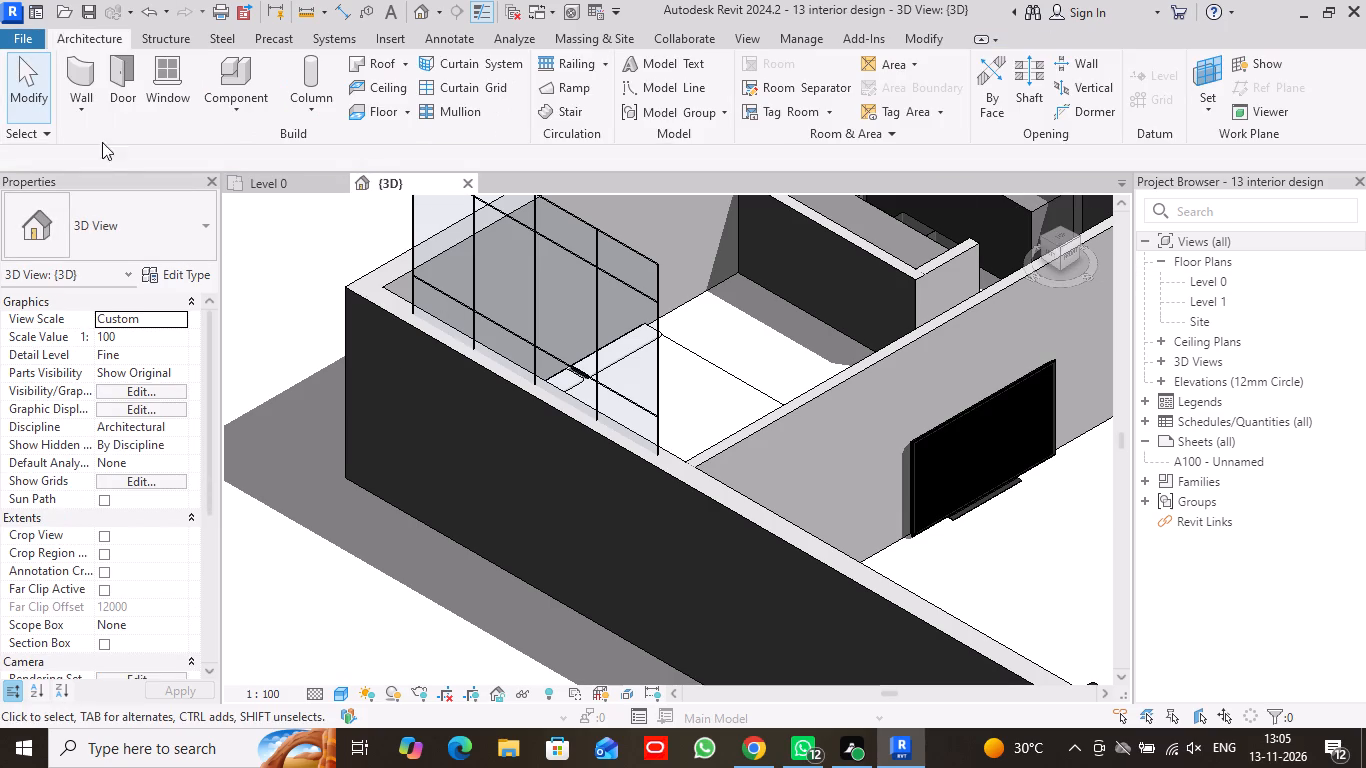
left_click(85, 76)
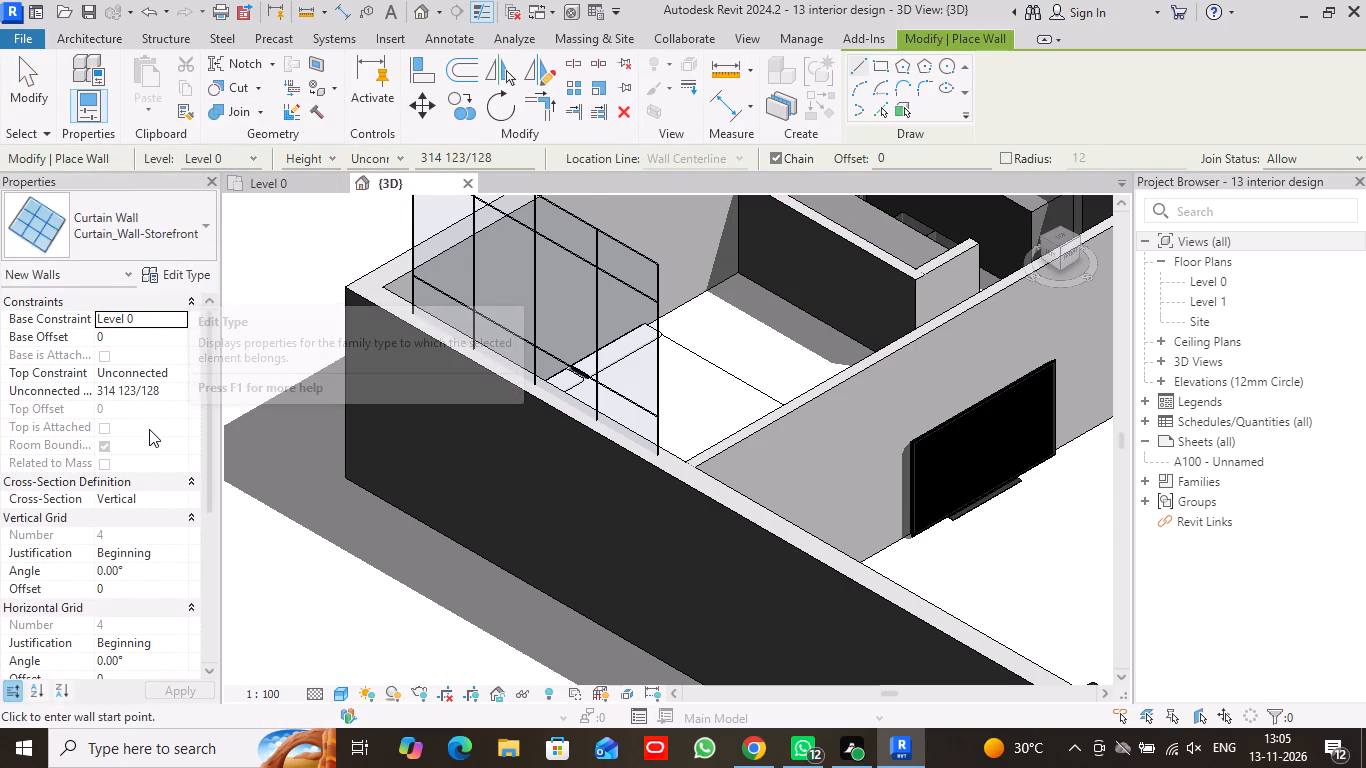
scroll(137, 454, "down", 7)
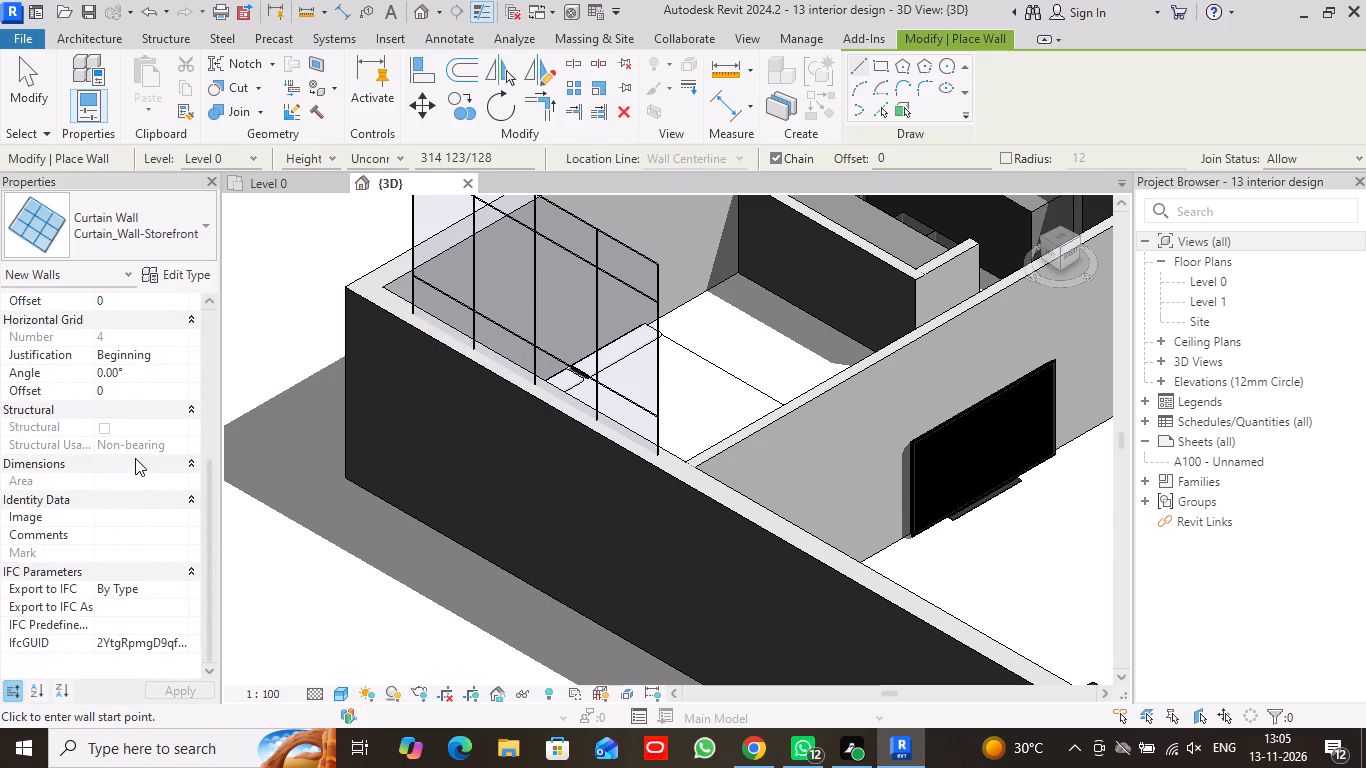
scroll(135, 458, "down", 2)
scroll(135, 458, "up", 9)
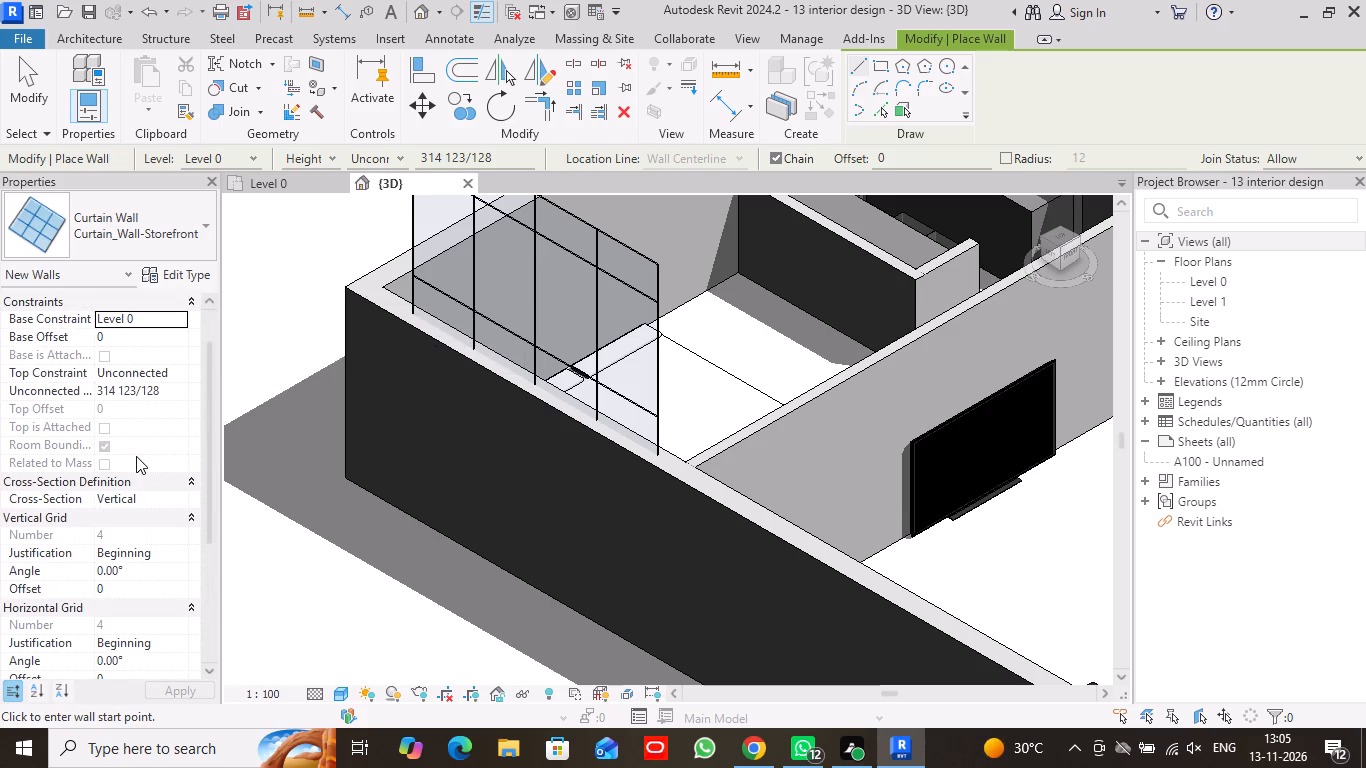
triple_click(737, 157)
Return to the Level 0 floor plan at the bedroom and end wall placement.
left_click(306, 186)
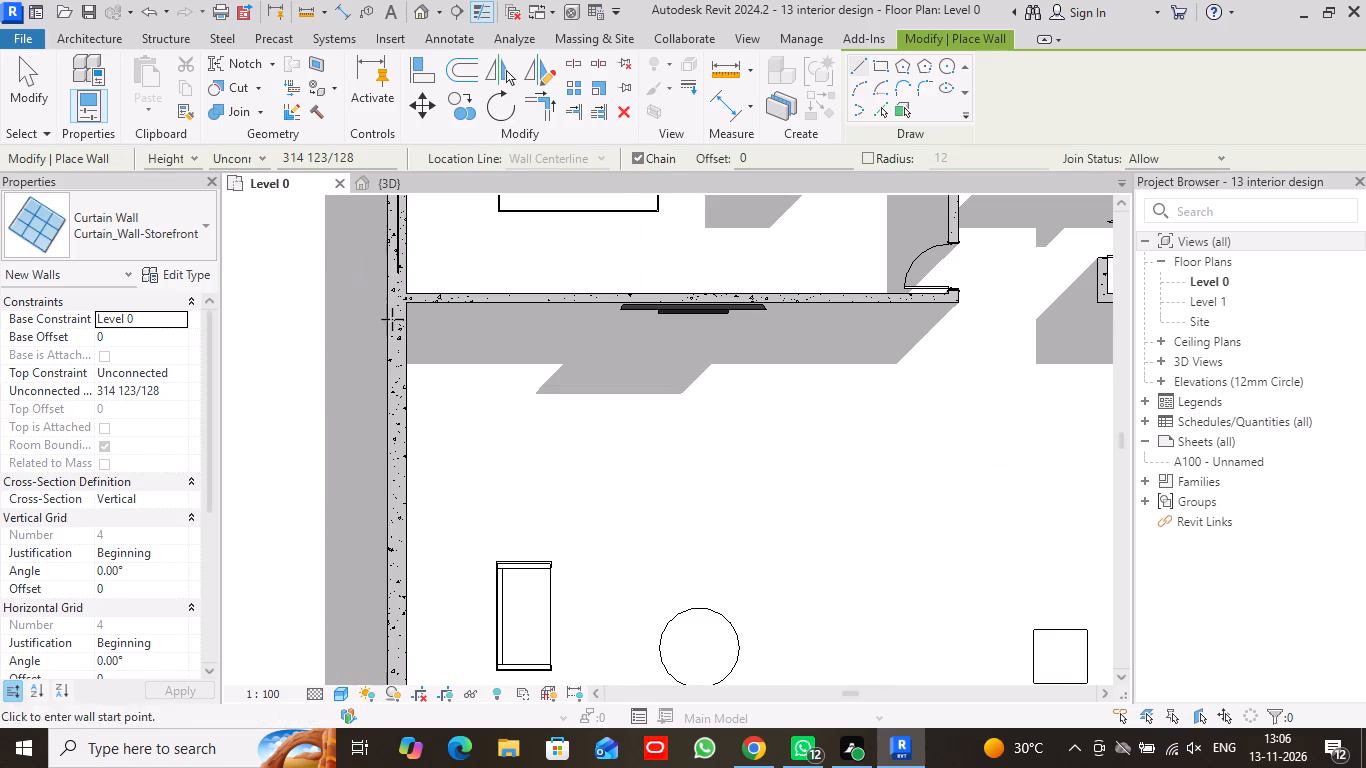
scroll(403, 338, "down", 1)
middle_click_drag(463, 252, 478, 455)
scroll(484, 412, "down", 1)
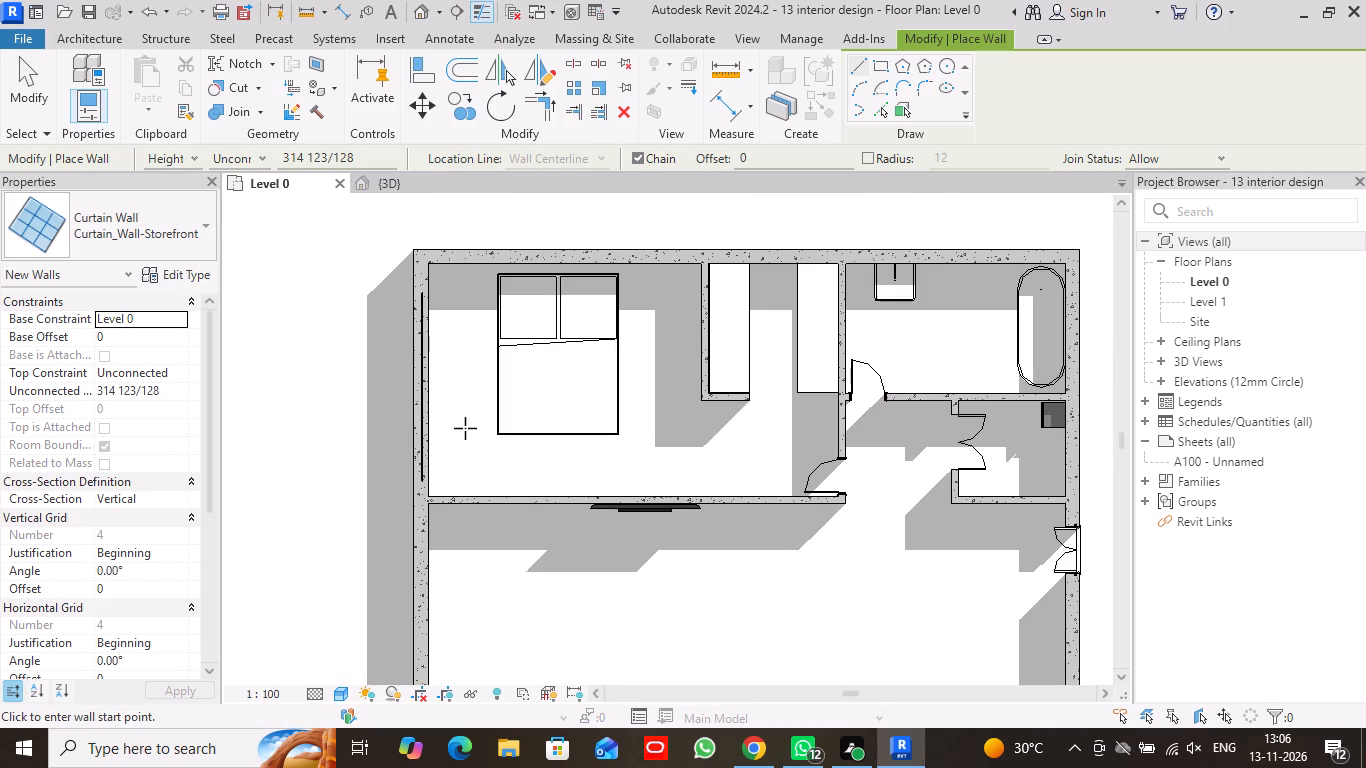
left_click(40, 105)
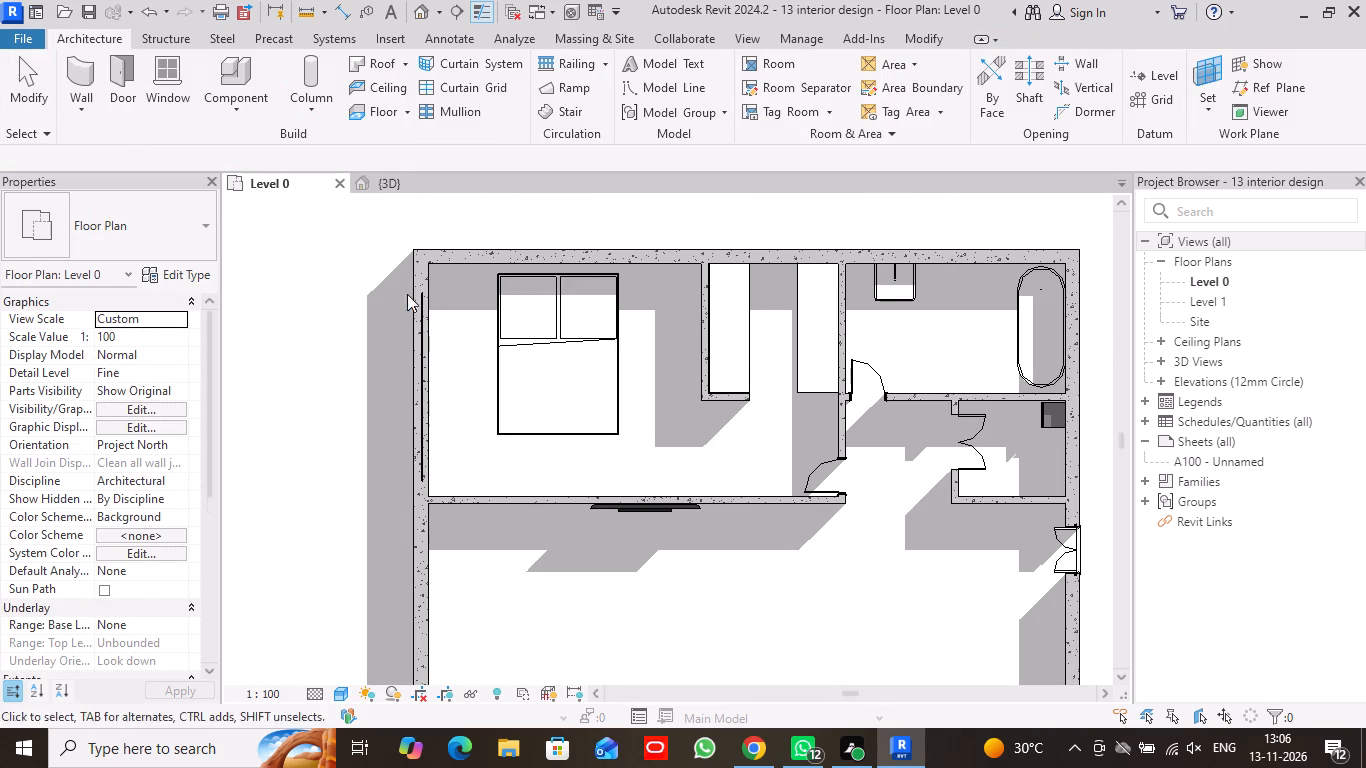
Delete the storefront curtain wall from the bedroom's exterior side wall.
right_click(419, 336)
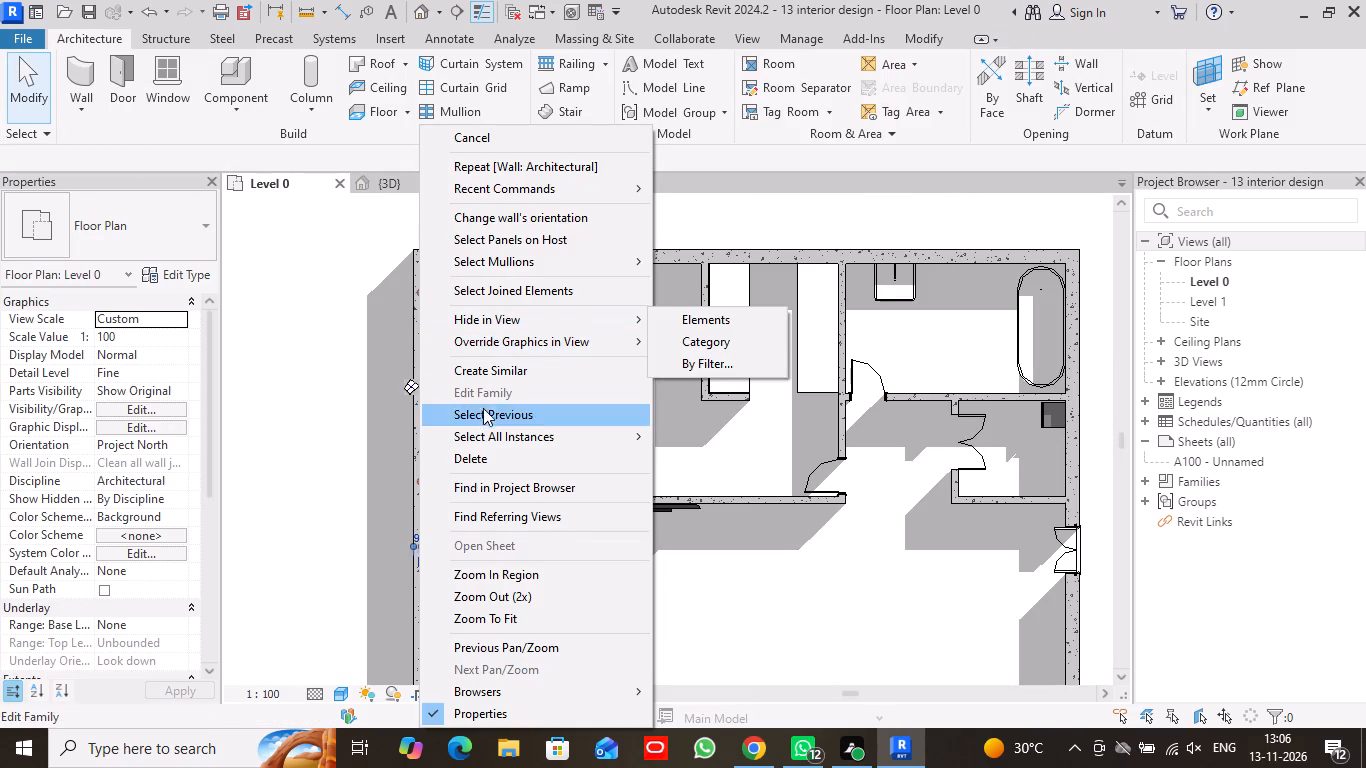
left_click(493, 459)
Split the bedroom's exterior side wall about 24 from the corner's inner face and again about 234 further along.
middle_click(446, 440)
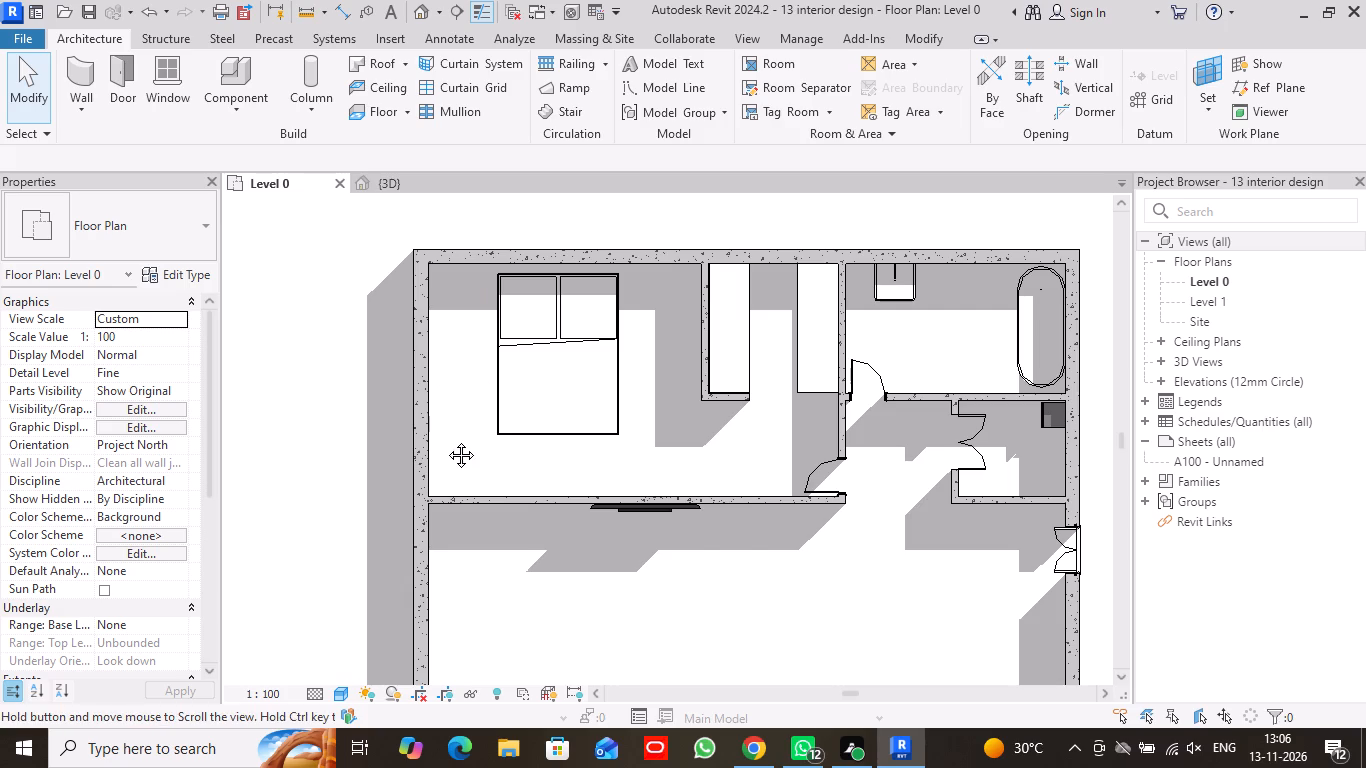
scroll(446, 440, "up", 1)
scroll(444, 347, "up", 1)
middle_click_drag(444, 347, 421, 365)
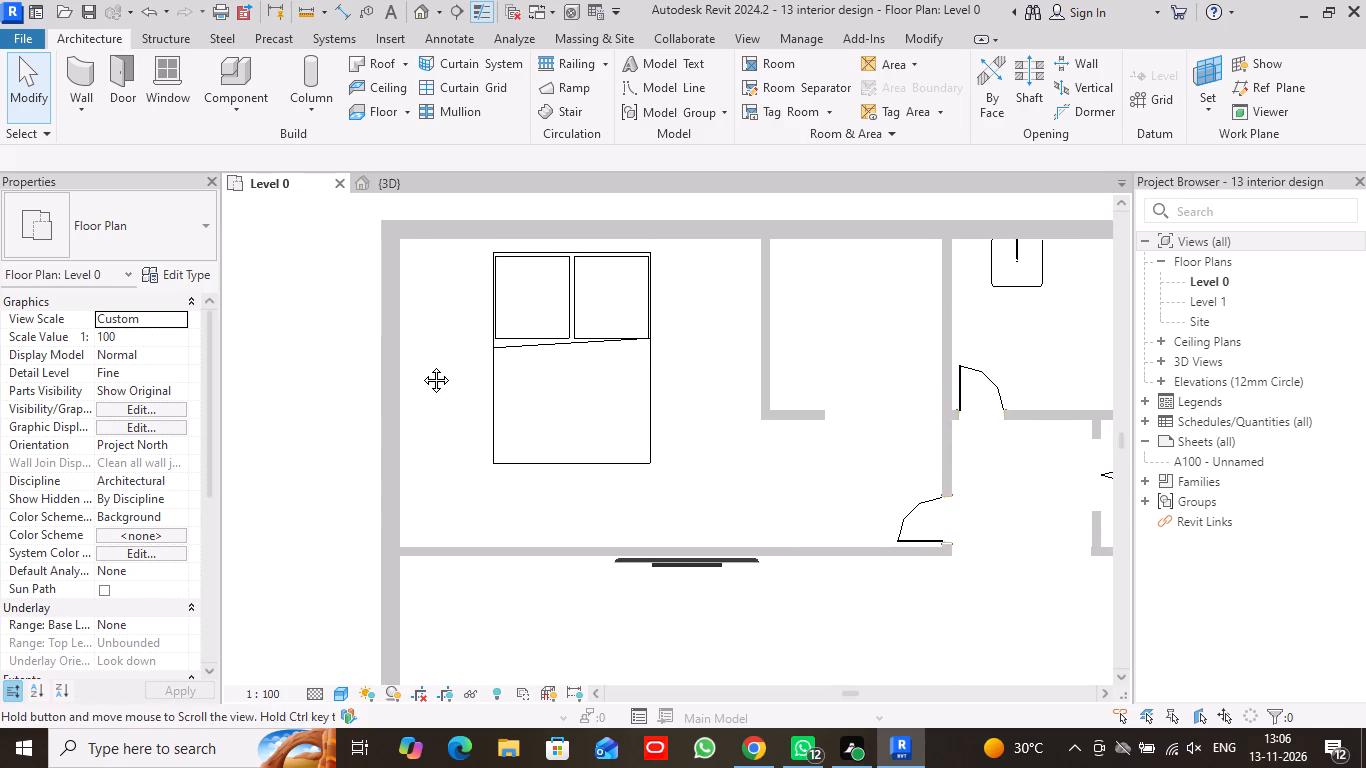
middle_click_drag(421, 365, 384, 372)
scroll(374, 365, "up", 1)
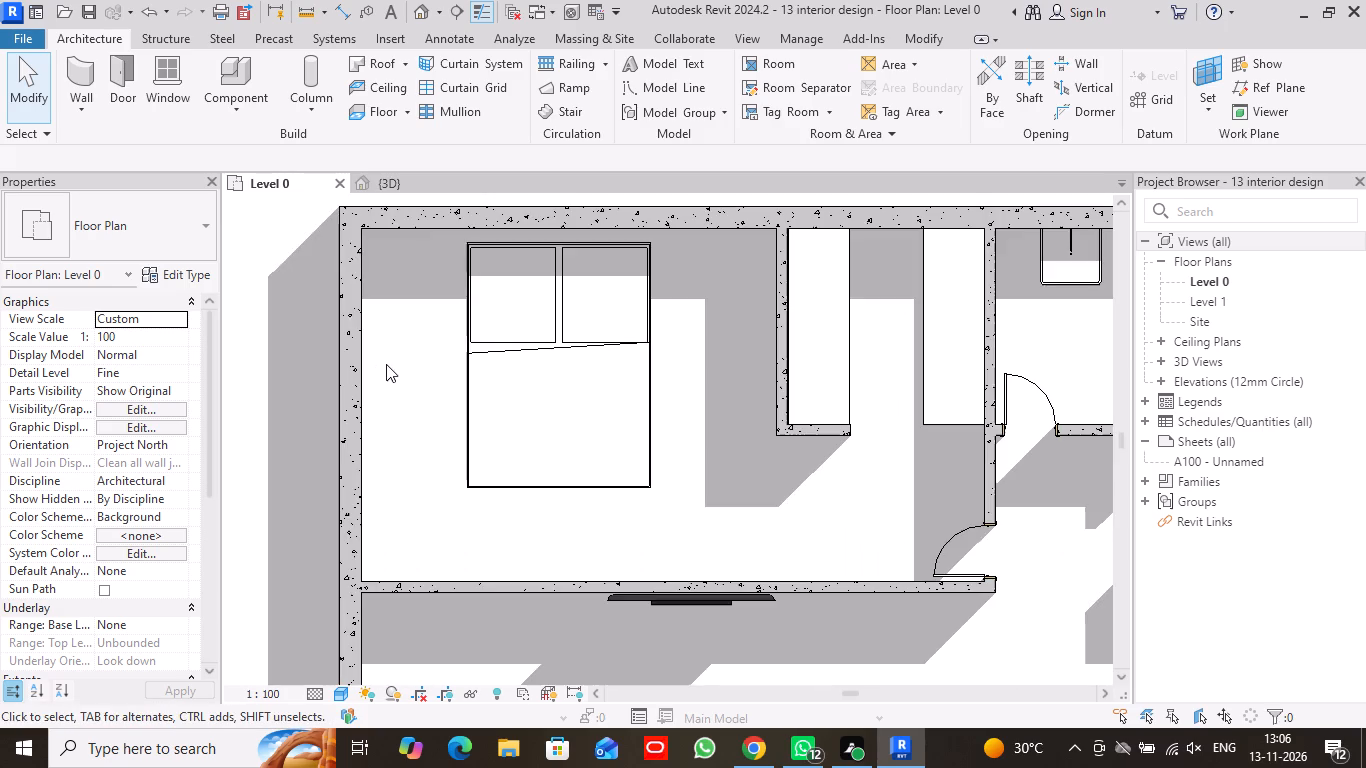
middle_click_drag(386, 364, 398, 364)
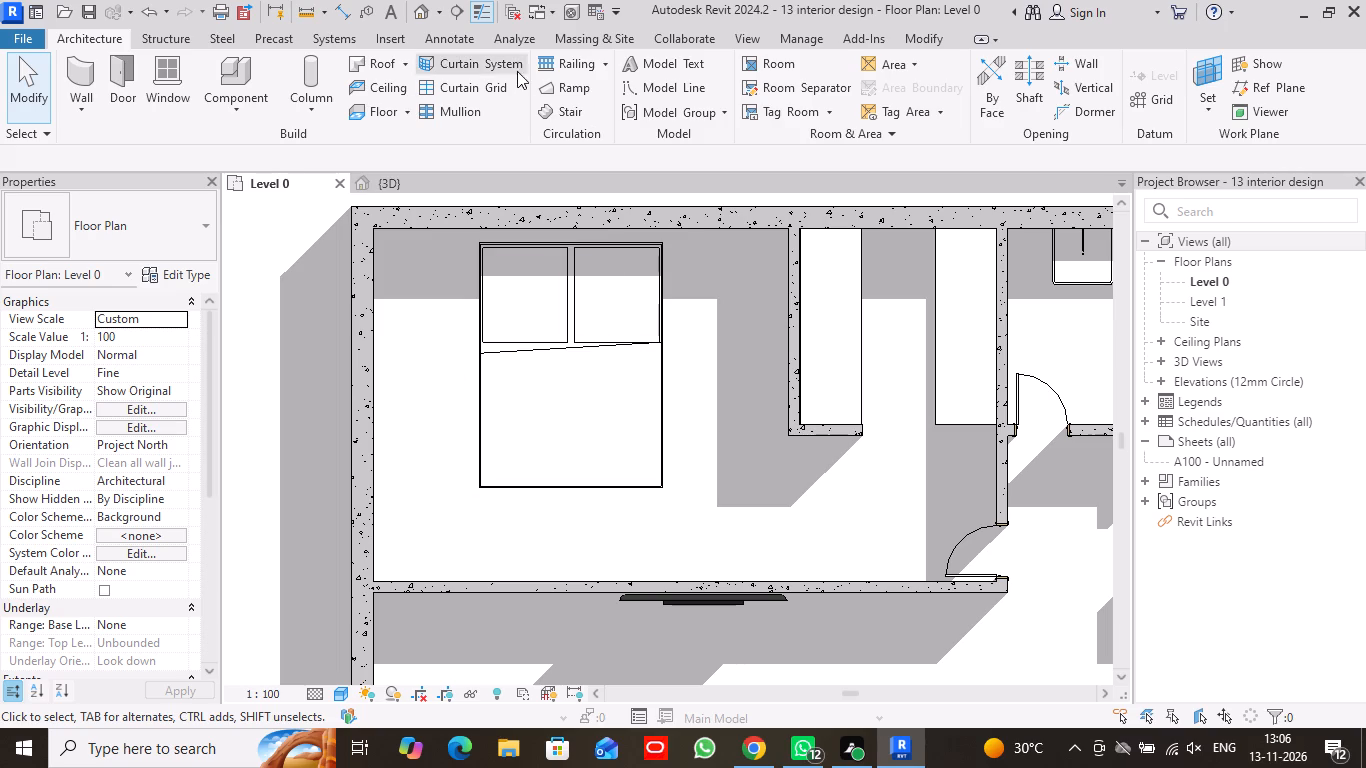
left_click(929, 37)
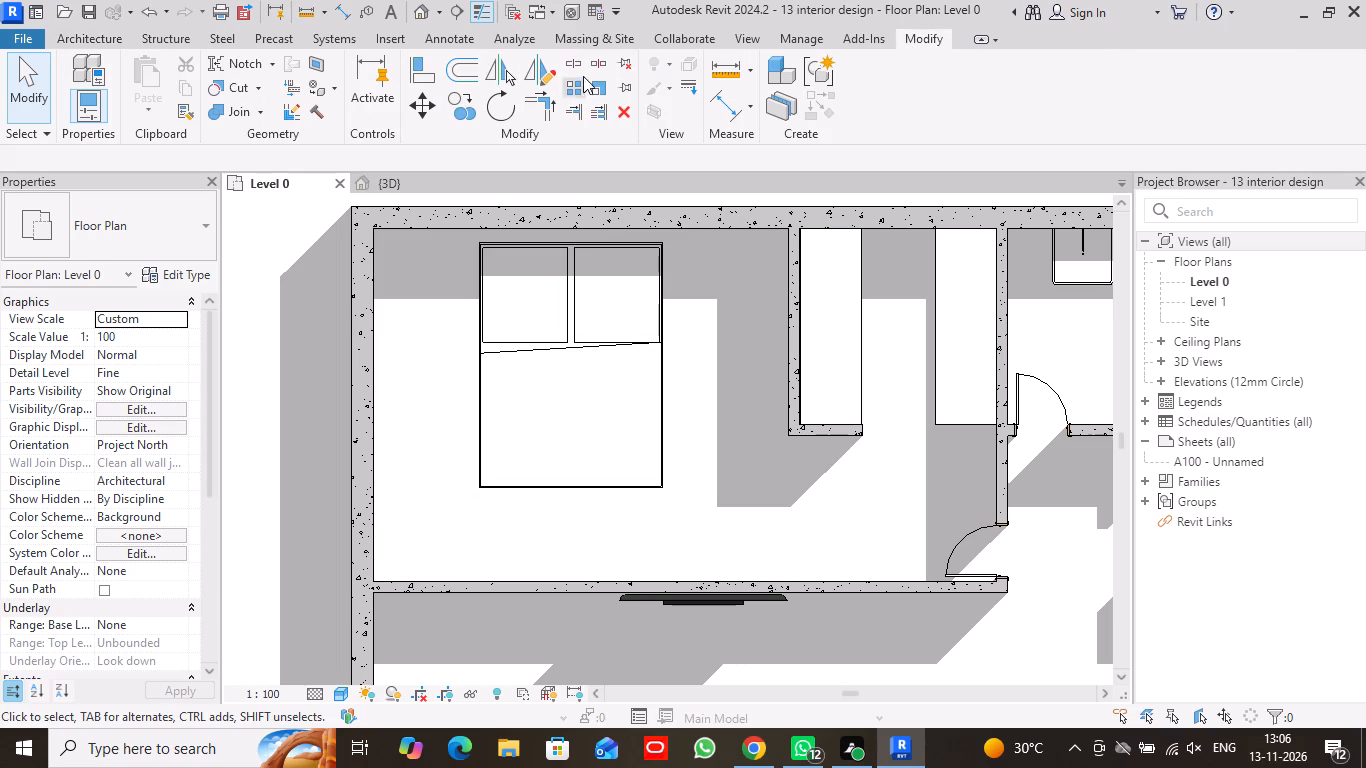
left_click(579, 64)
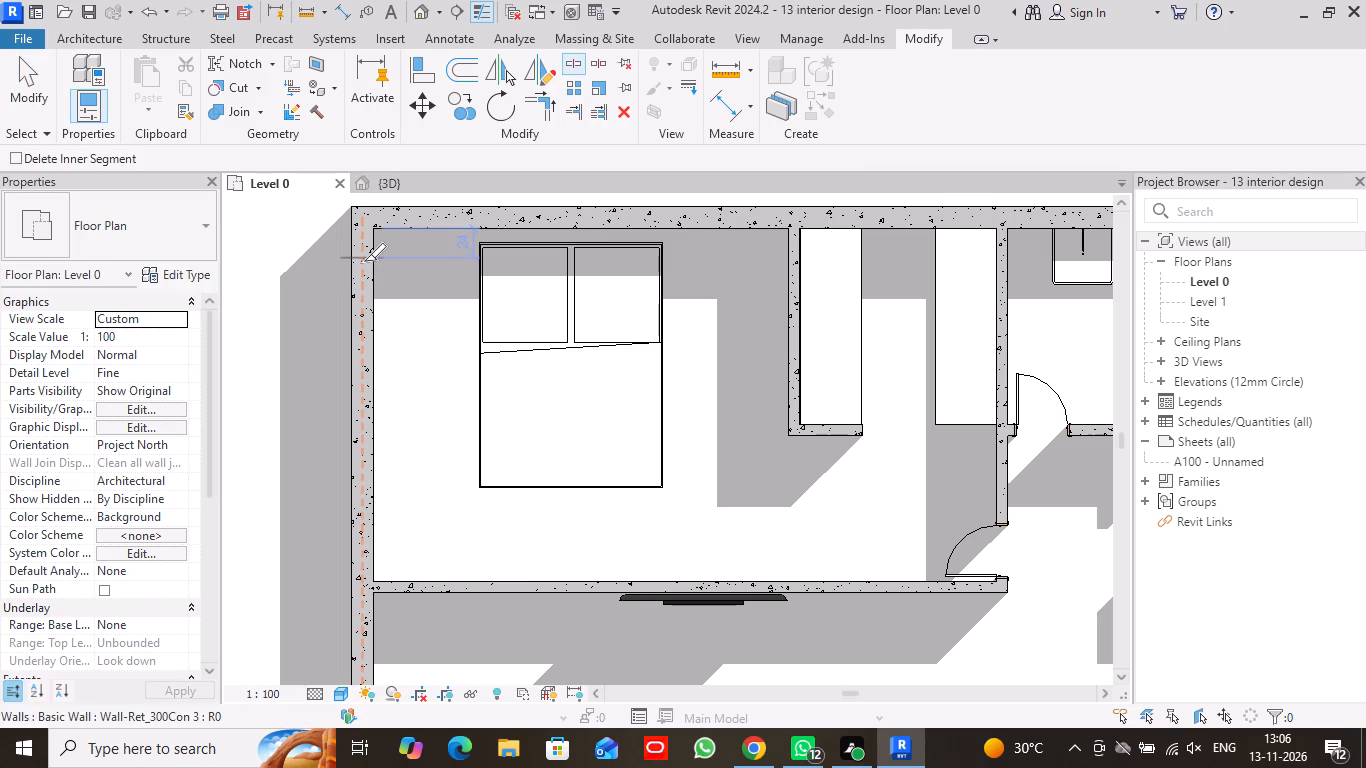
left_click(364, 261)
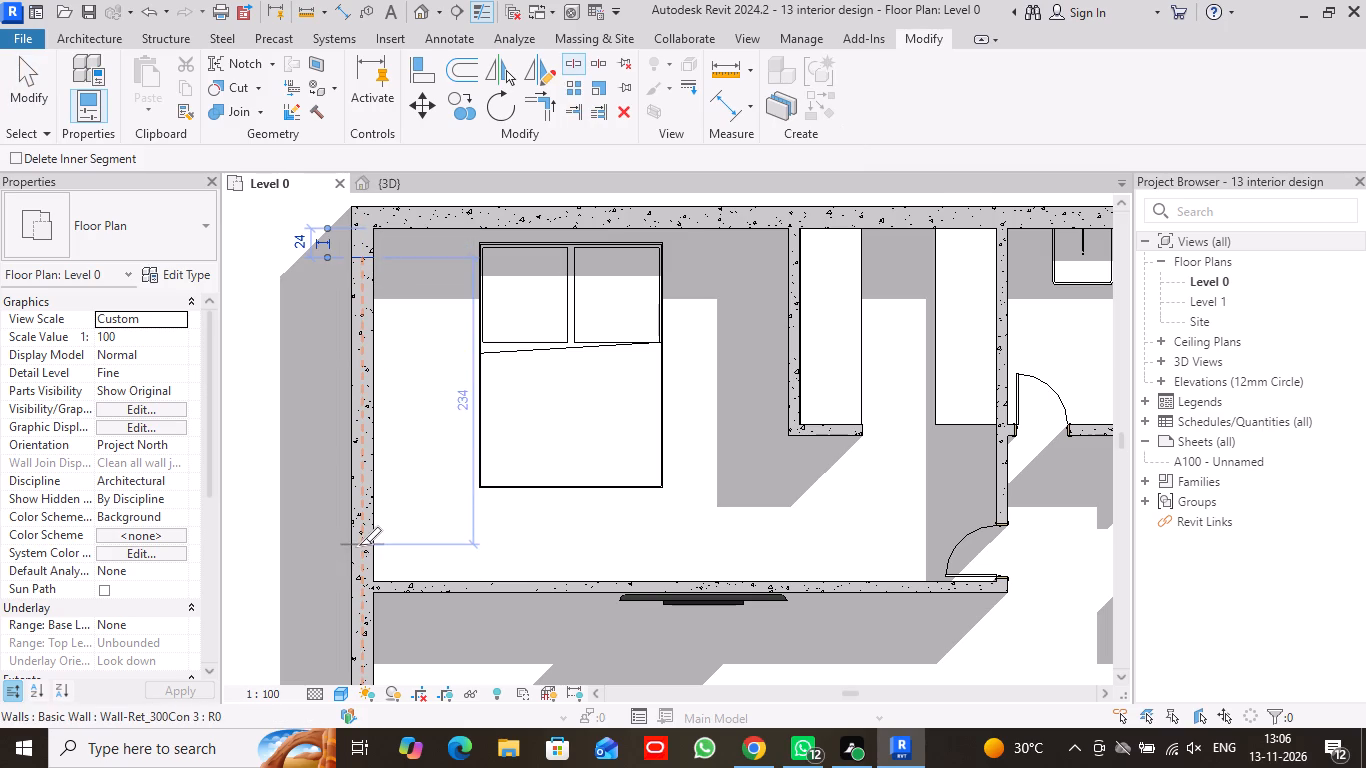
left_click(359, 545)
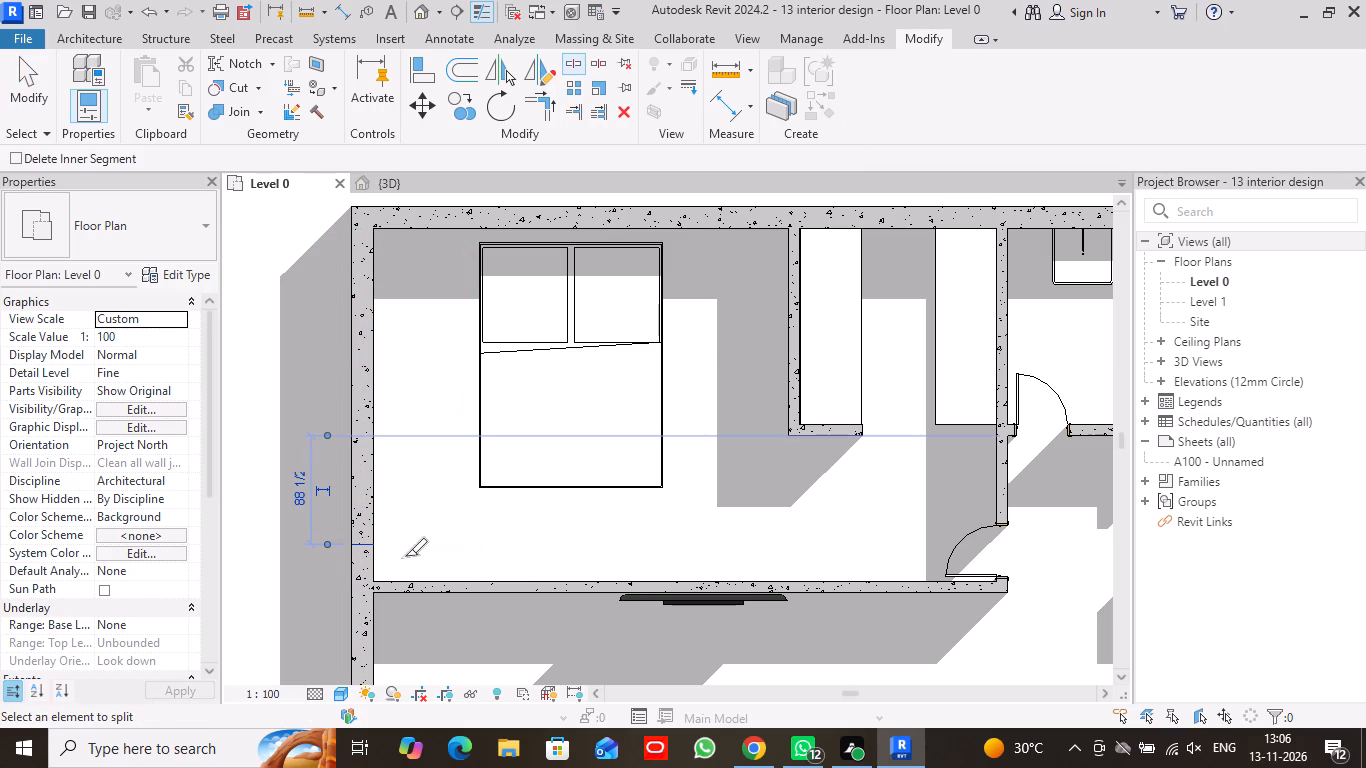
Split the living room's exterior side wall about 38 1/4 from the bedroom partition and again near the far corner, beside the sofa.
middle_click_drag(405, 556, 428, 211)
scroll(456, 411, "down", 2)
middle_click_drag(459, 487, 457, 465)
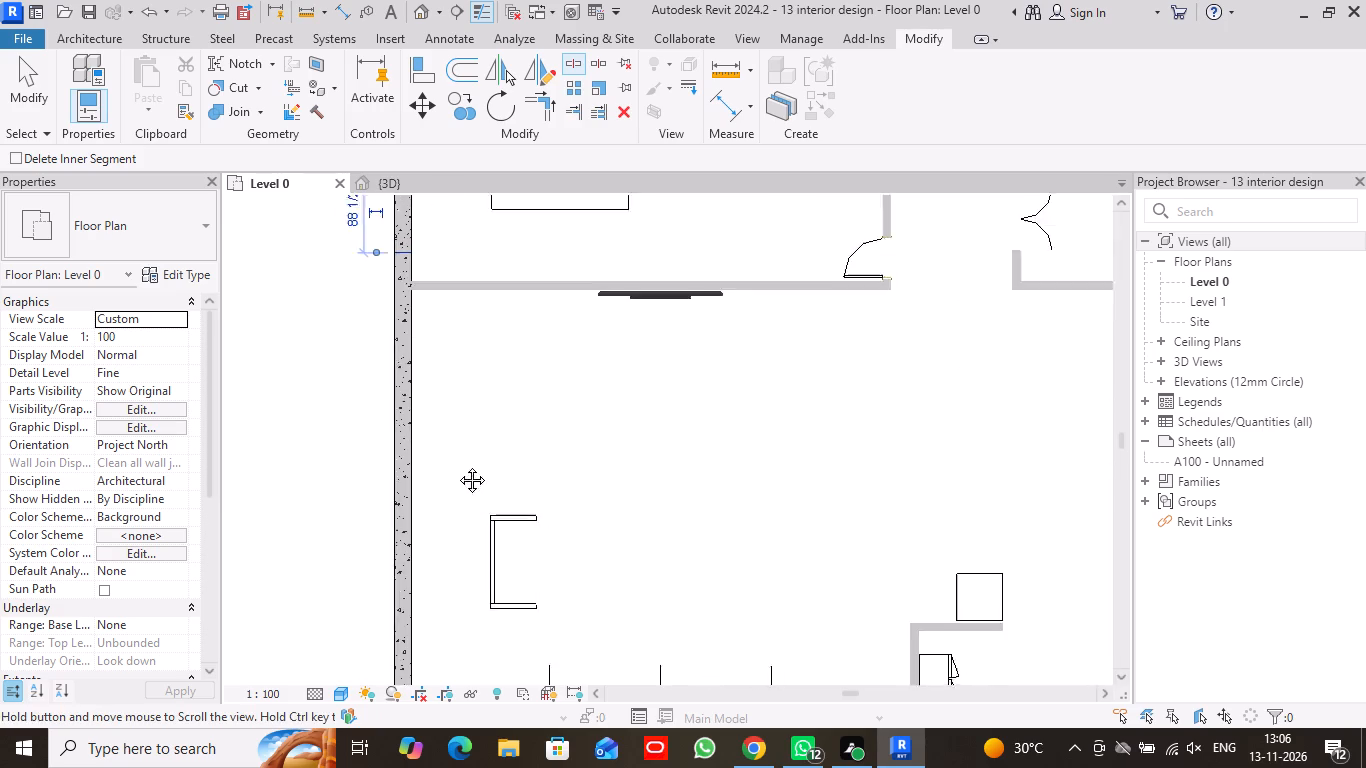
middle_click_drag(457, 465, 467, 291)
scroll(469, 304, "down", 1)
middle_click_drag(485, 293, 458, 409)
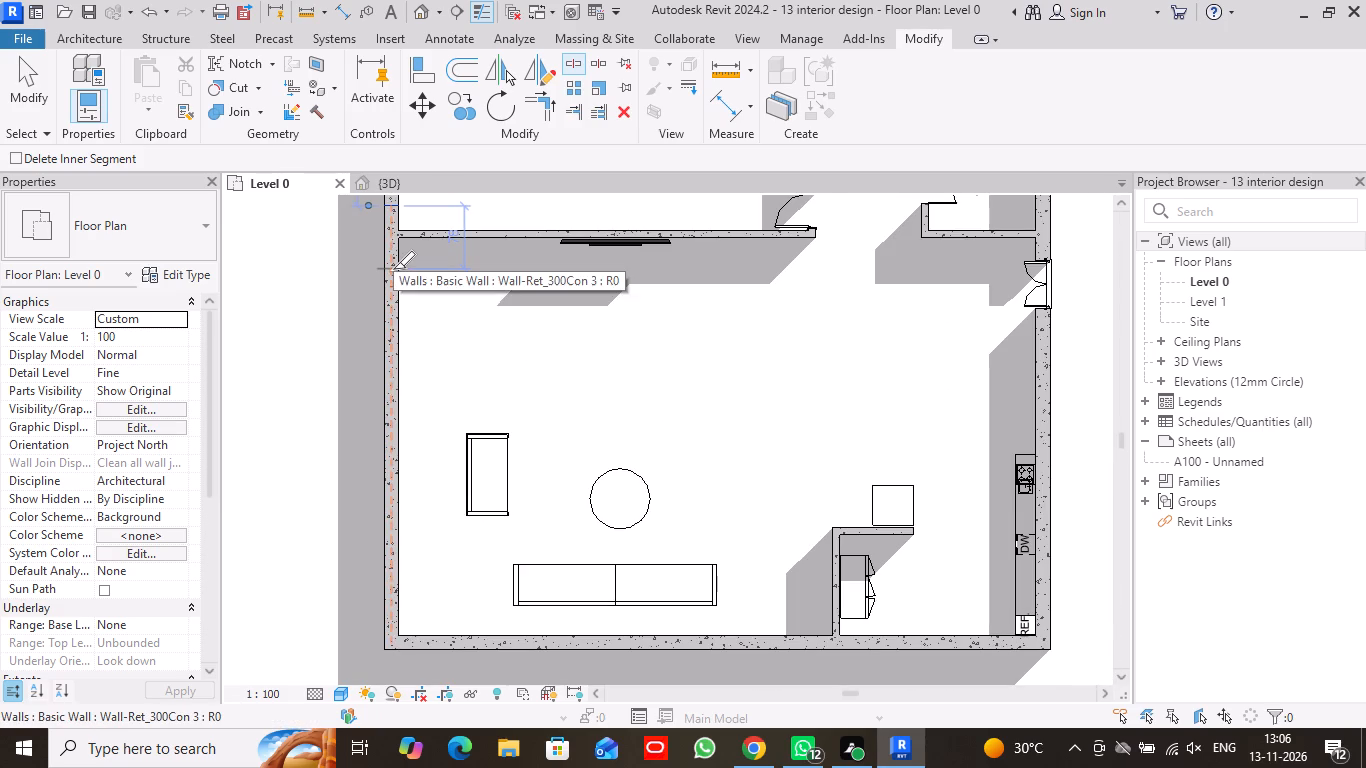
left_click(393, 269)
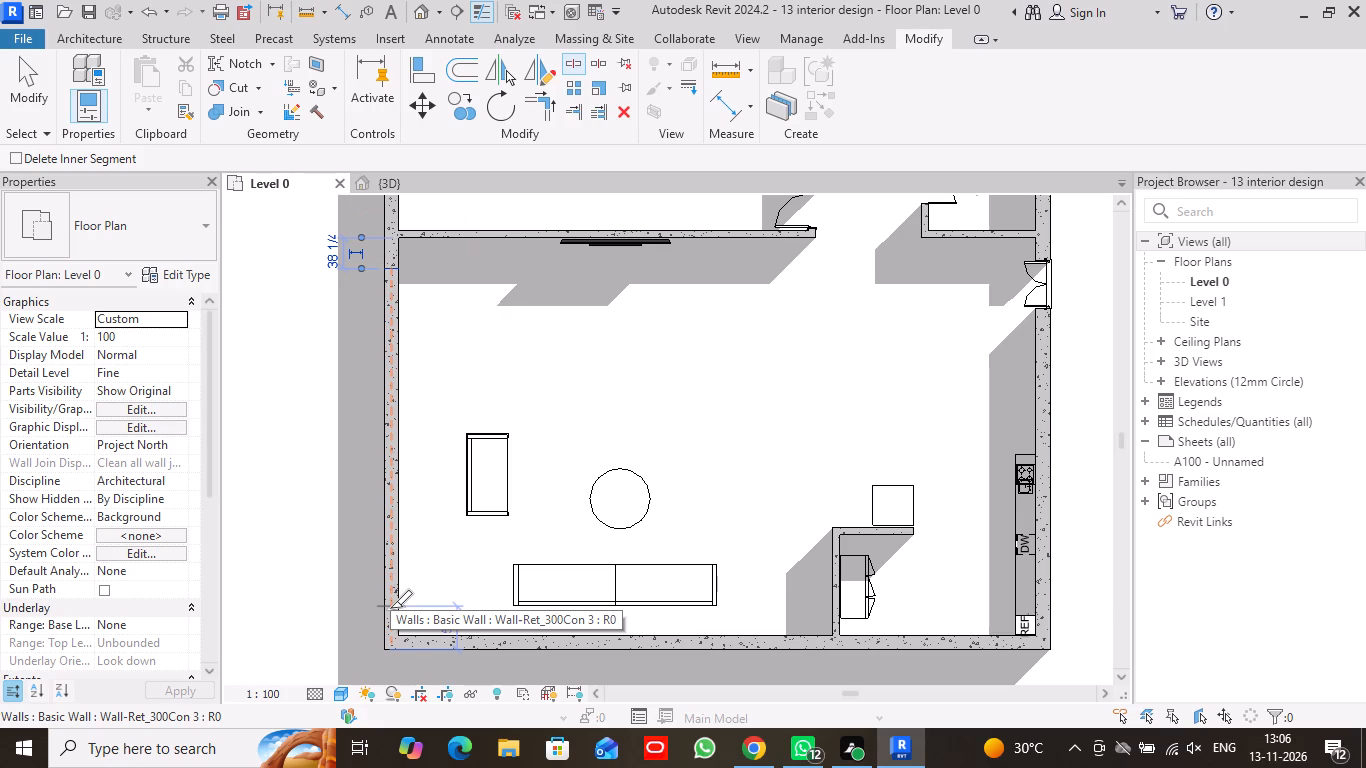
left_click(392, 603)
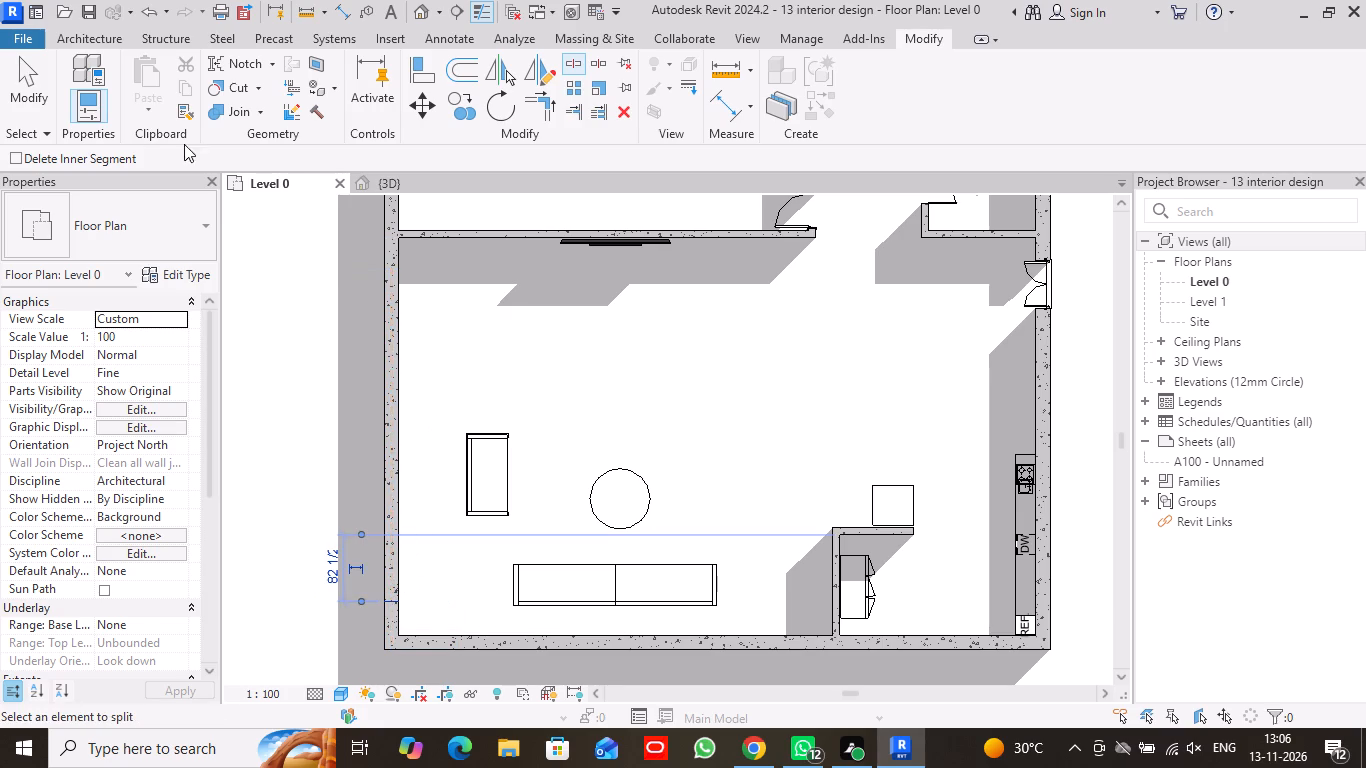
left_click(28, 90)
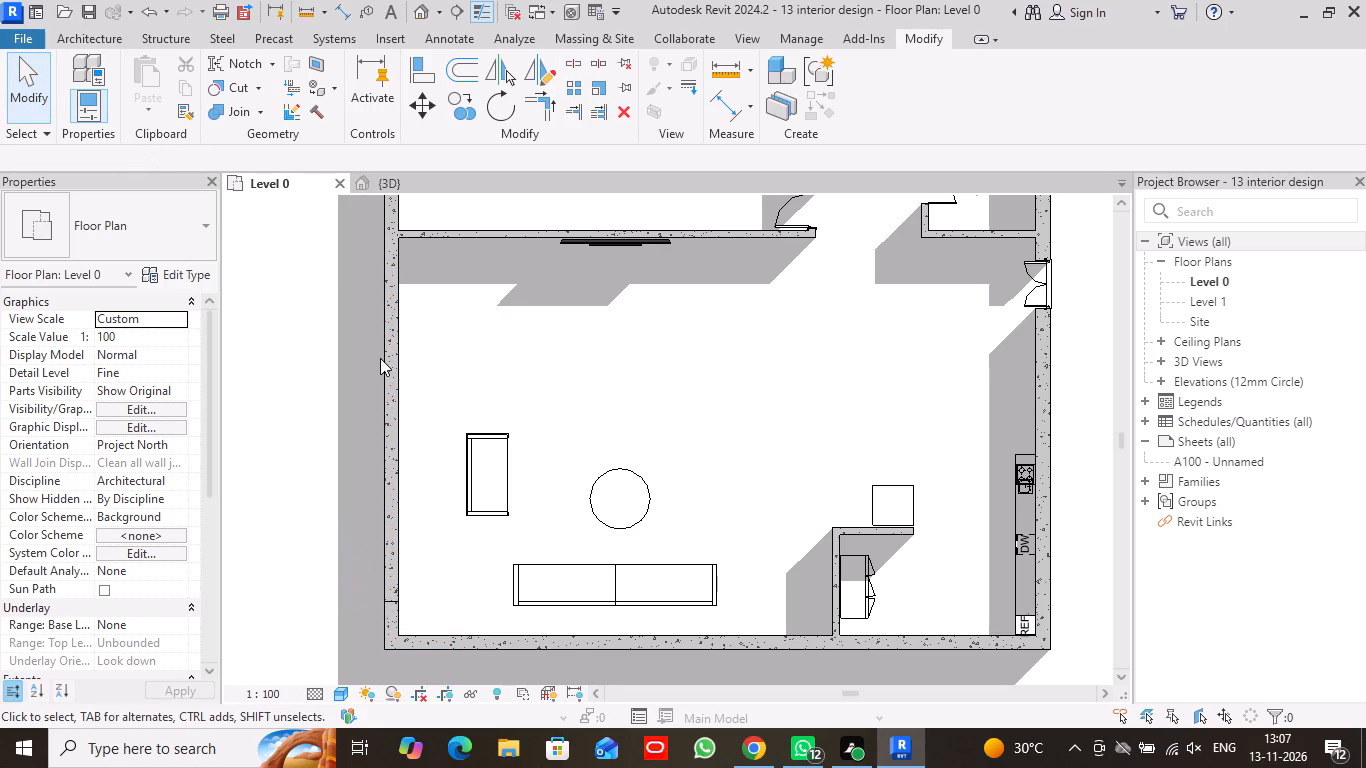
Delete the 234 long middle segment of the bedroom's exterior side wall.
scroll(376, 358, "down", 3)
middle_click_drag(406, 232, 416, 463)
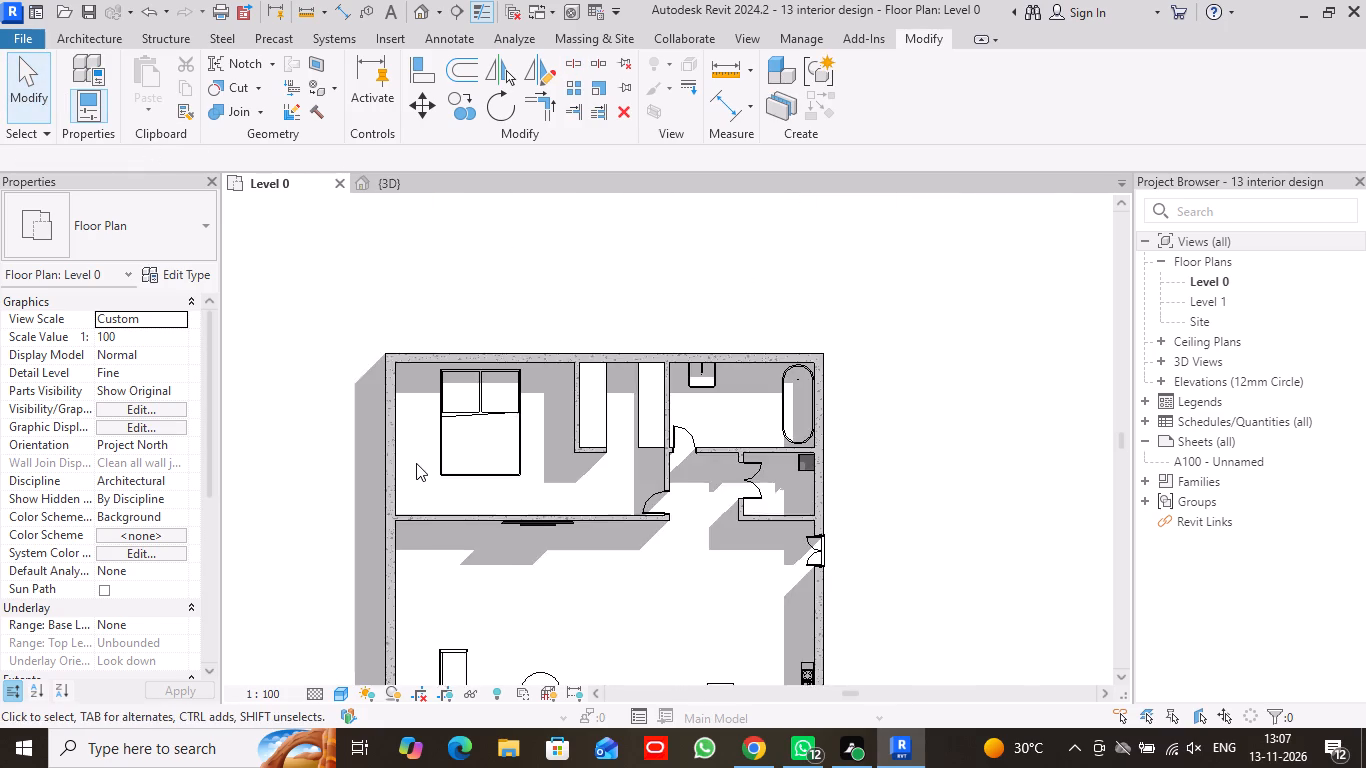
scroll(415, 463, "up", 3)
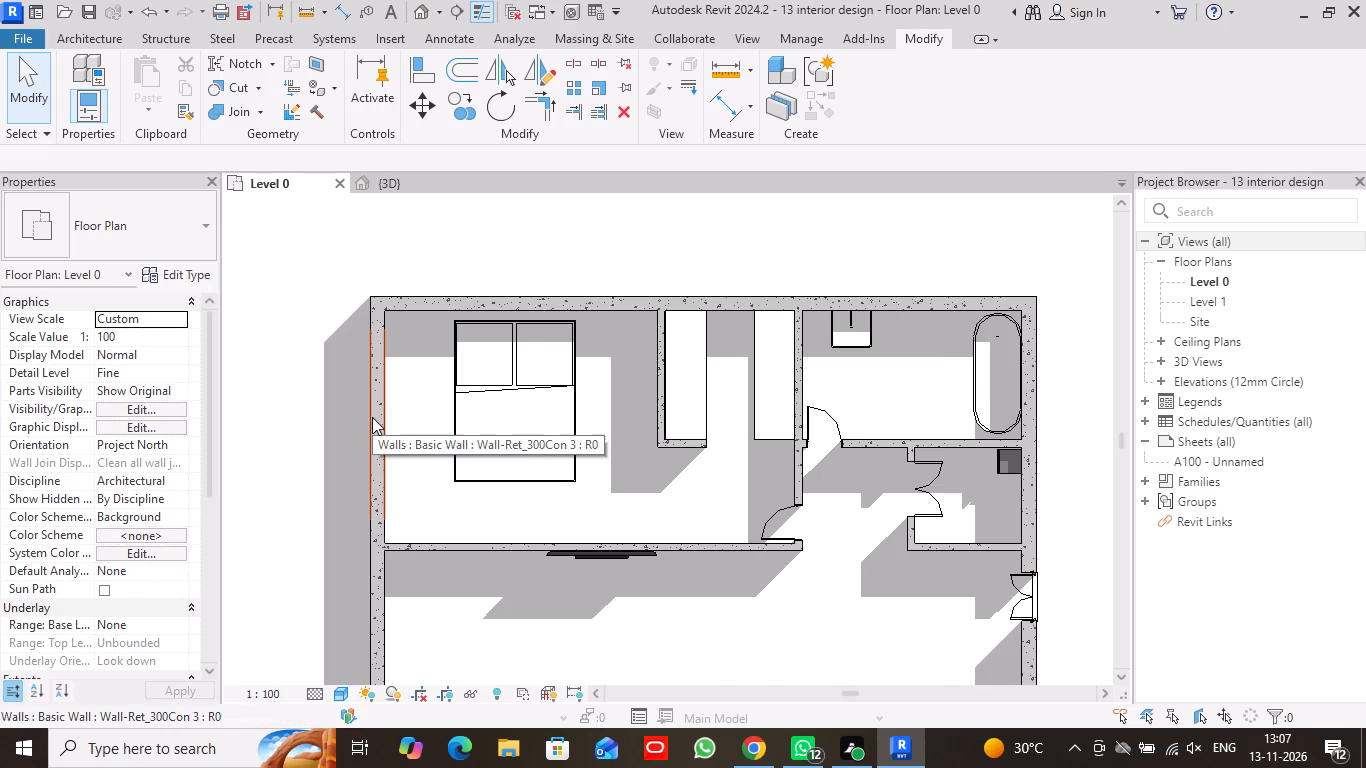
right_click(381, 413)
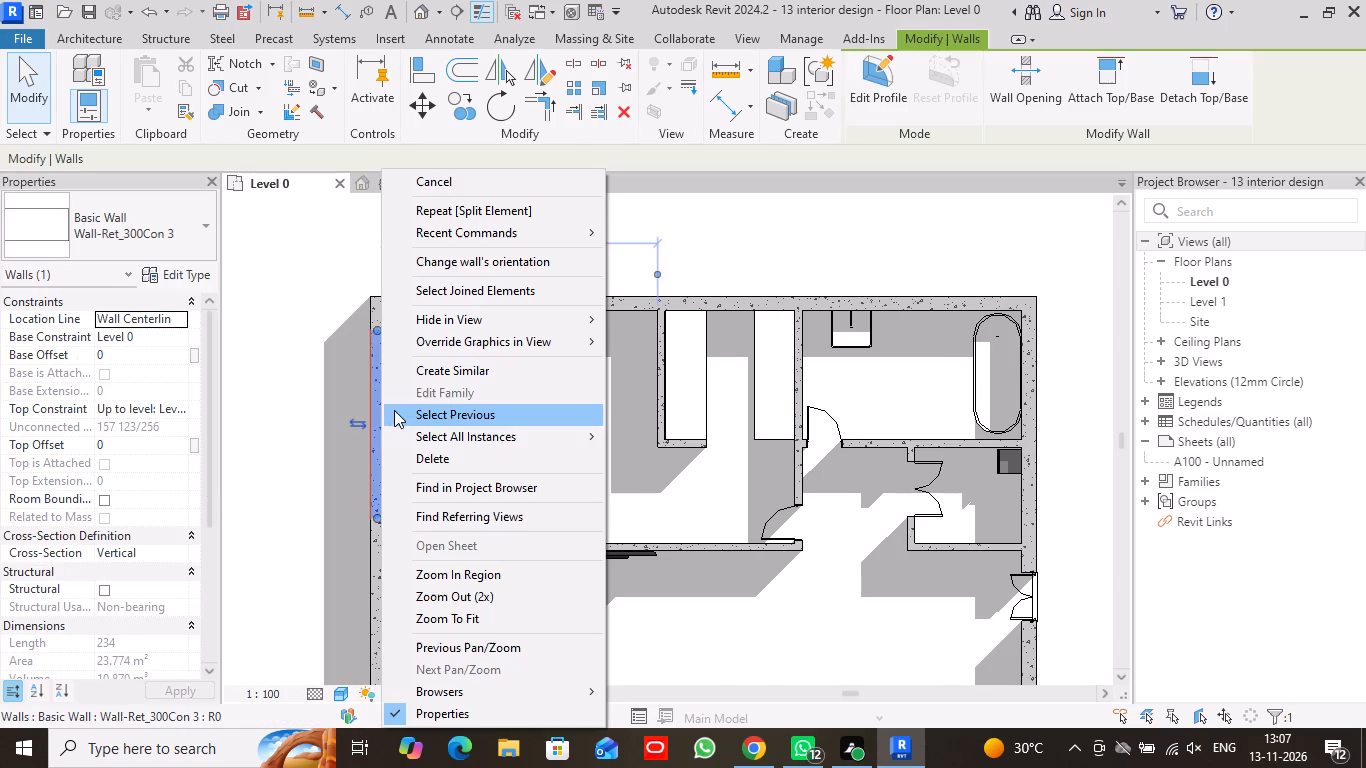
left_click(435, 455)
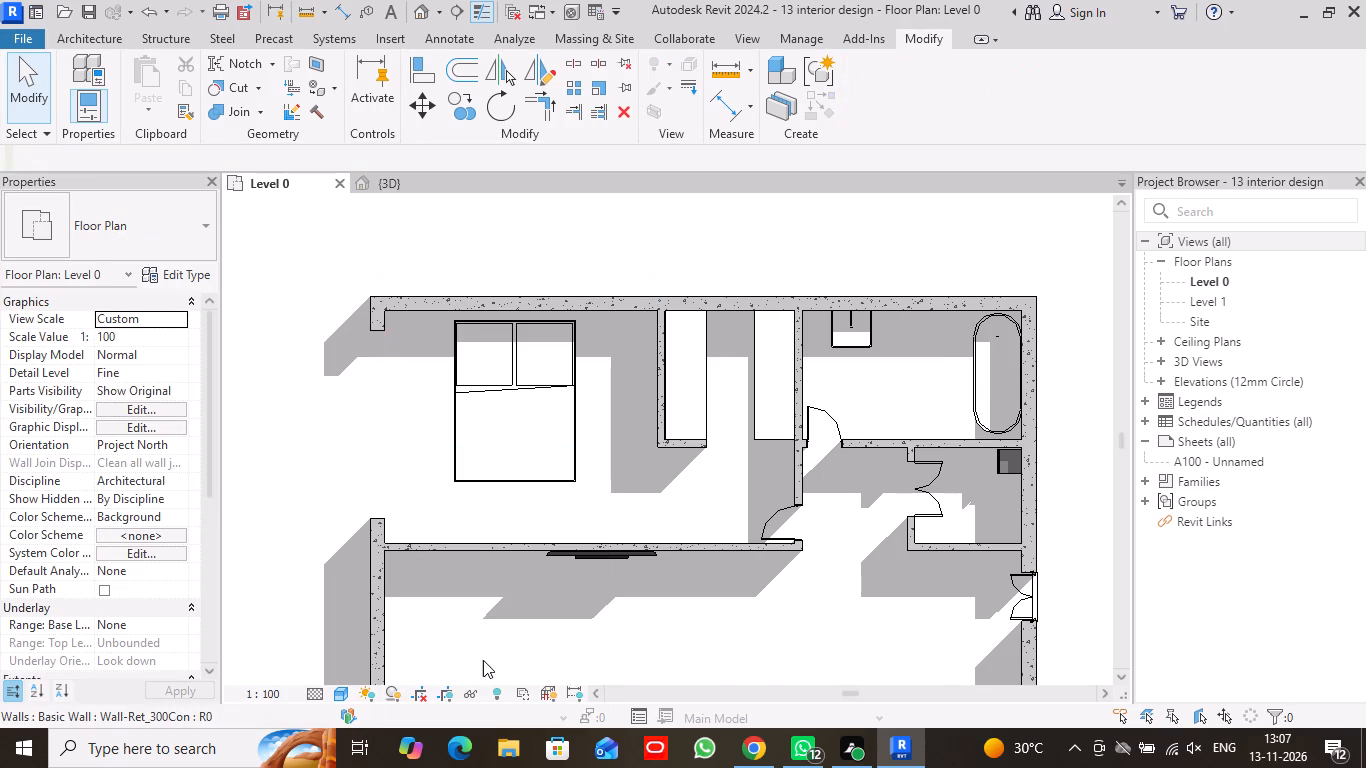
right_click_drag(485, 645, 485, 570)
middle_click(478, 630)
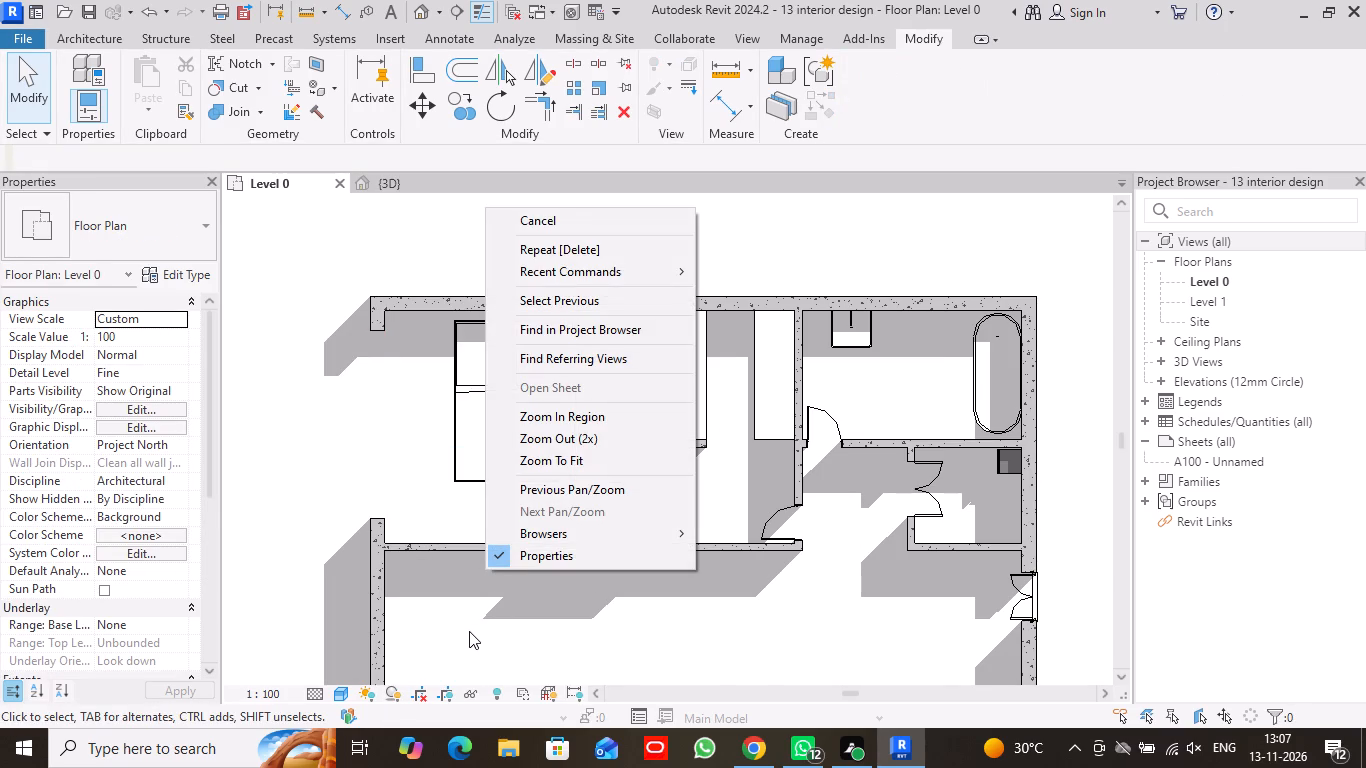
left_click(39, 83)
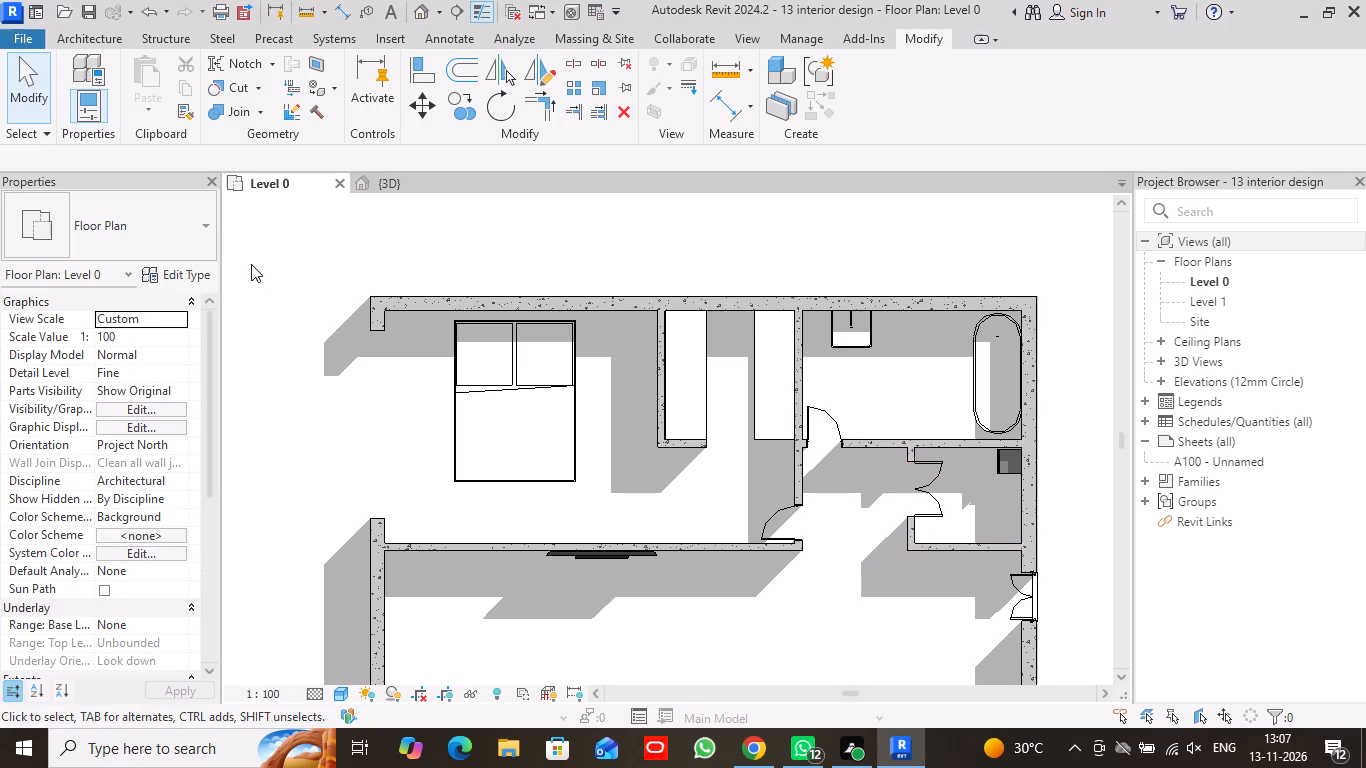
Draw a Curtain_Wall-Empty wall about 234 long across the opening in the bedroom's exterior wall, between the two wall ends.
left_click(82, 35)
left_click(84, 82)
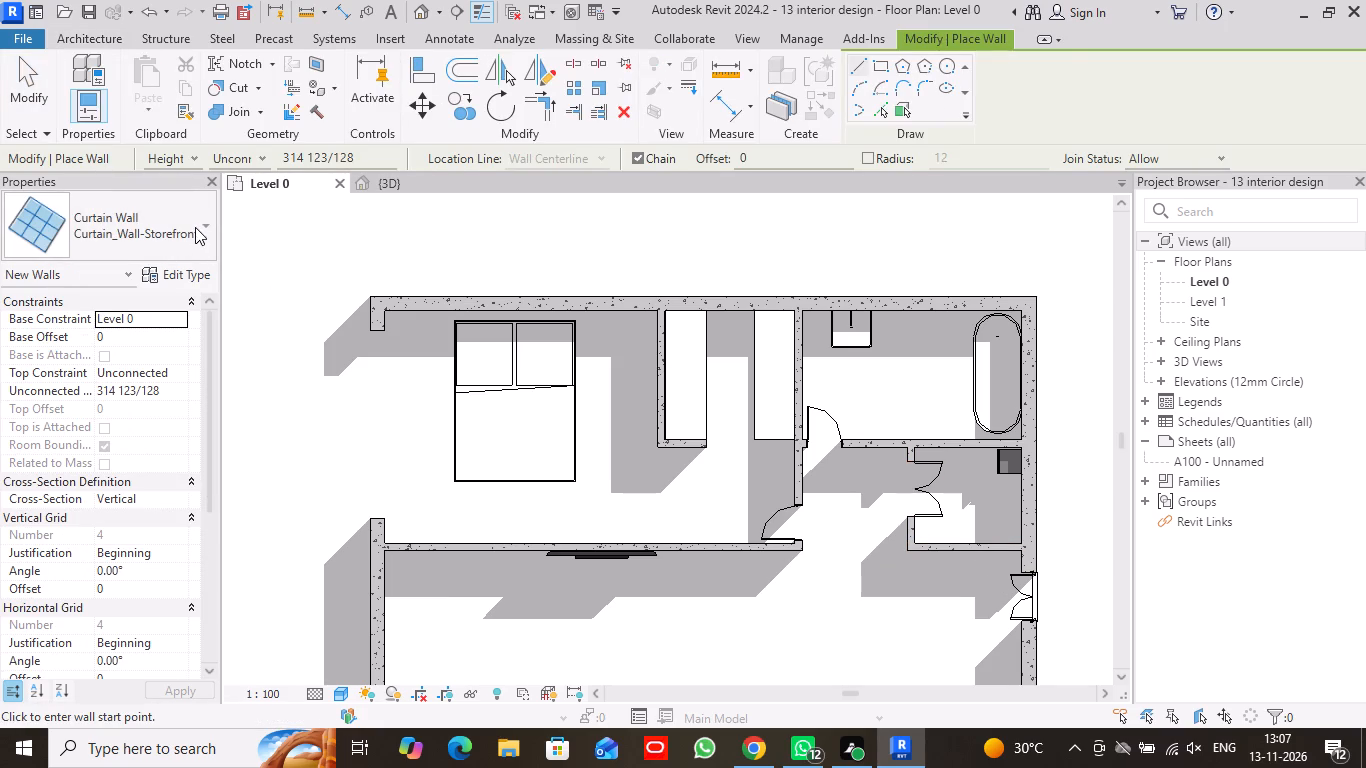
left_click(195, 225)
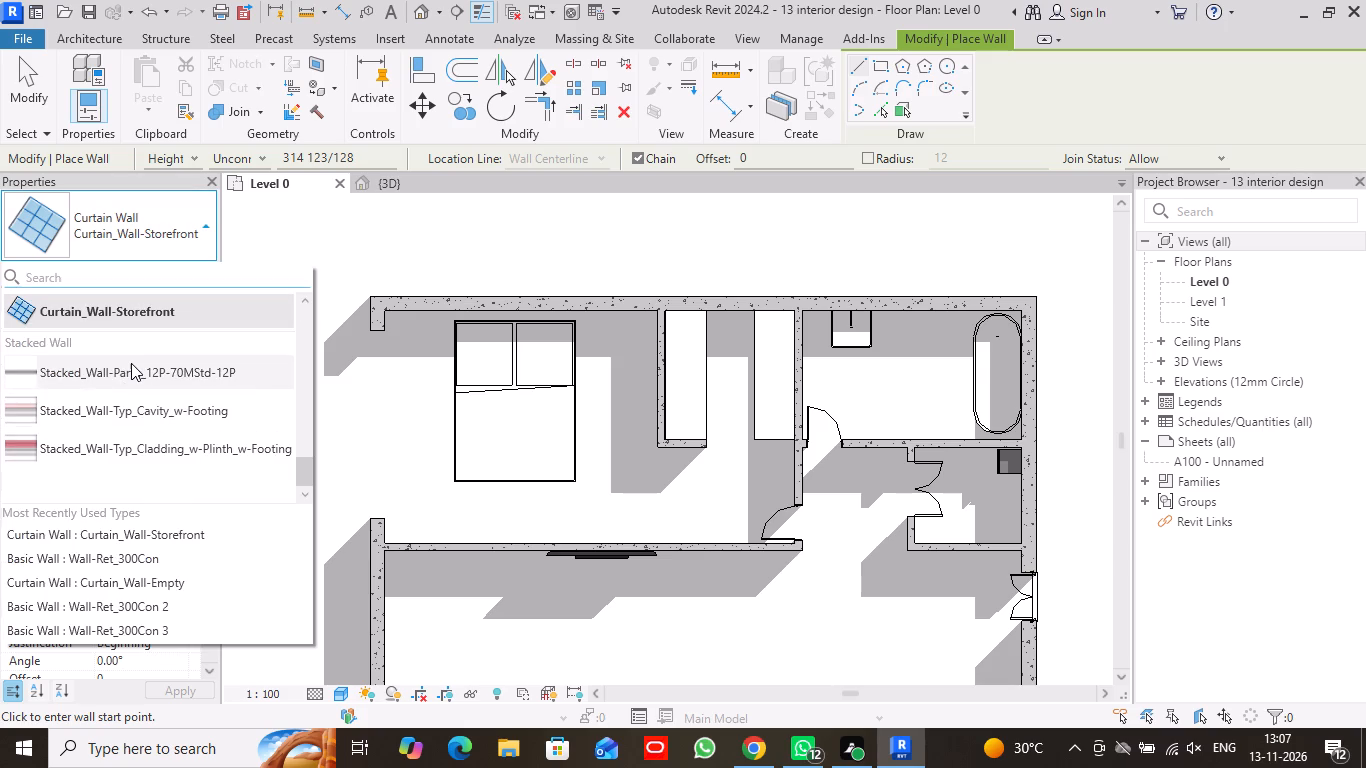
scroll(132, 363, "up", 2)
left_click(105, 444)
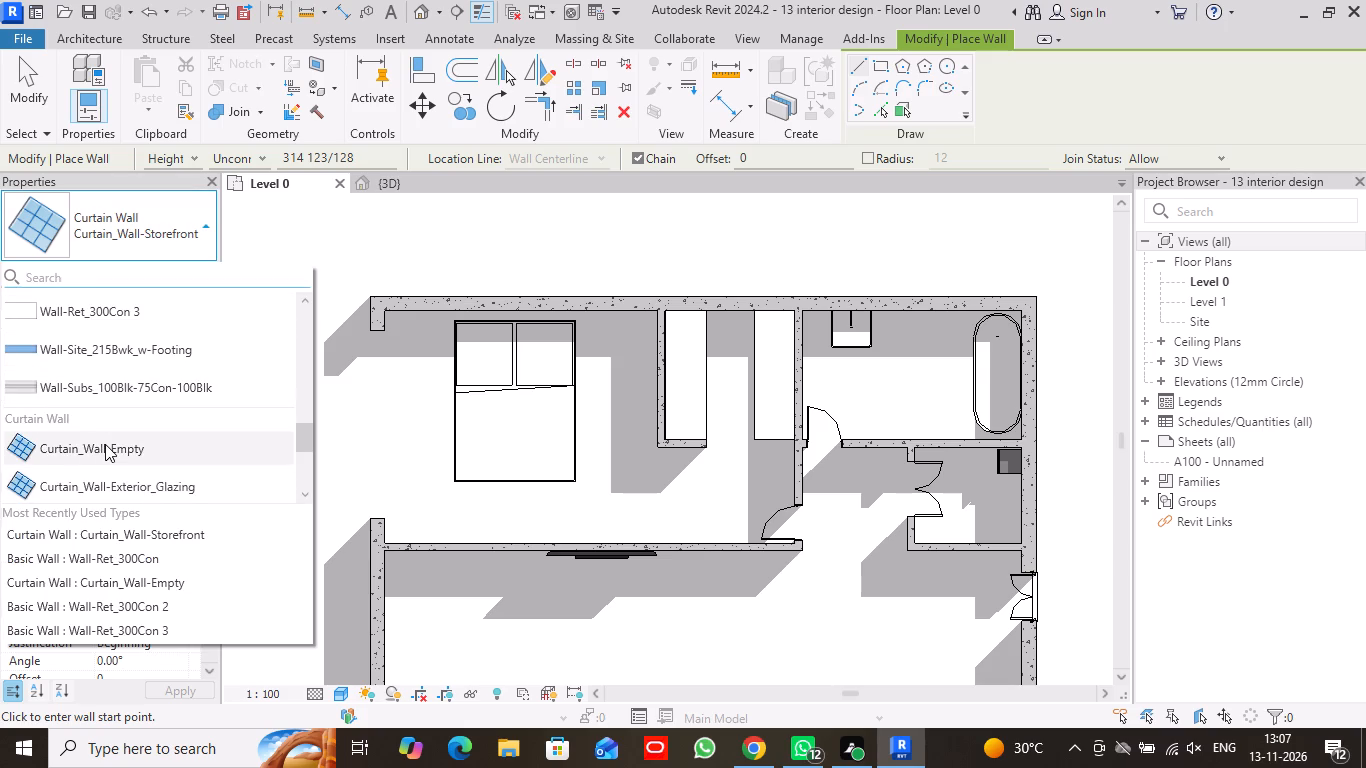
left_click(378, 330)
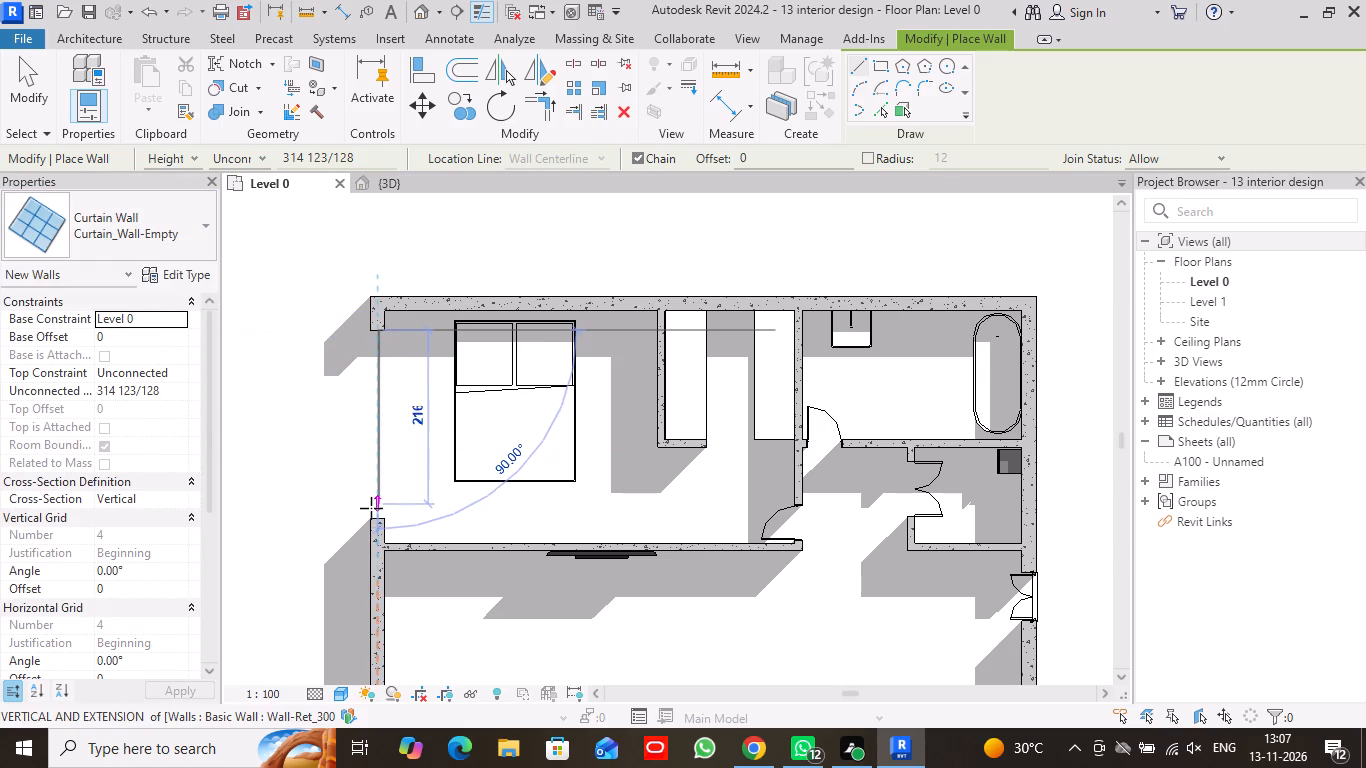
left_click(375, 522)
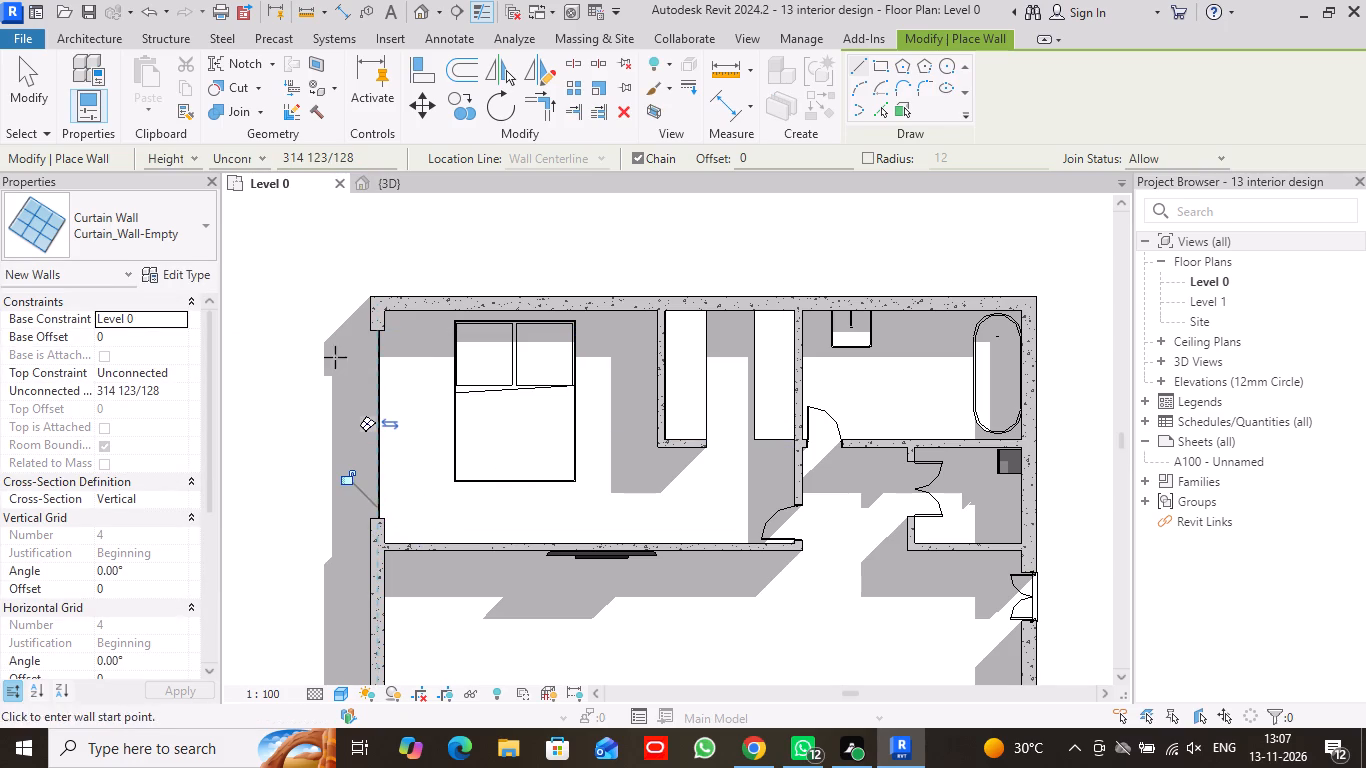
left_click(18, 97)
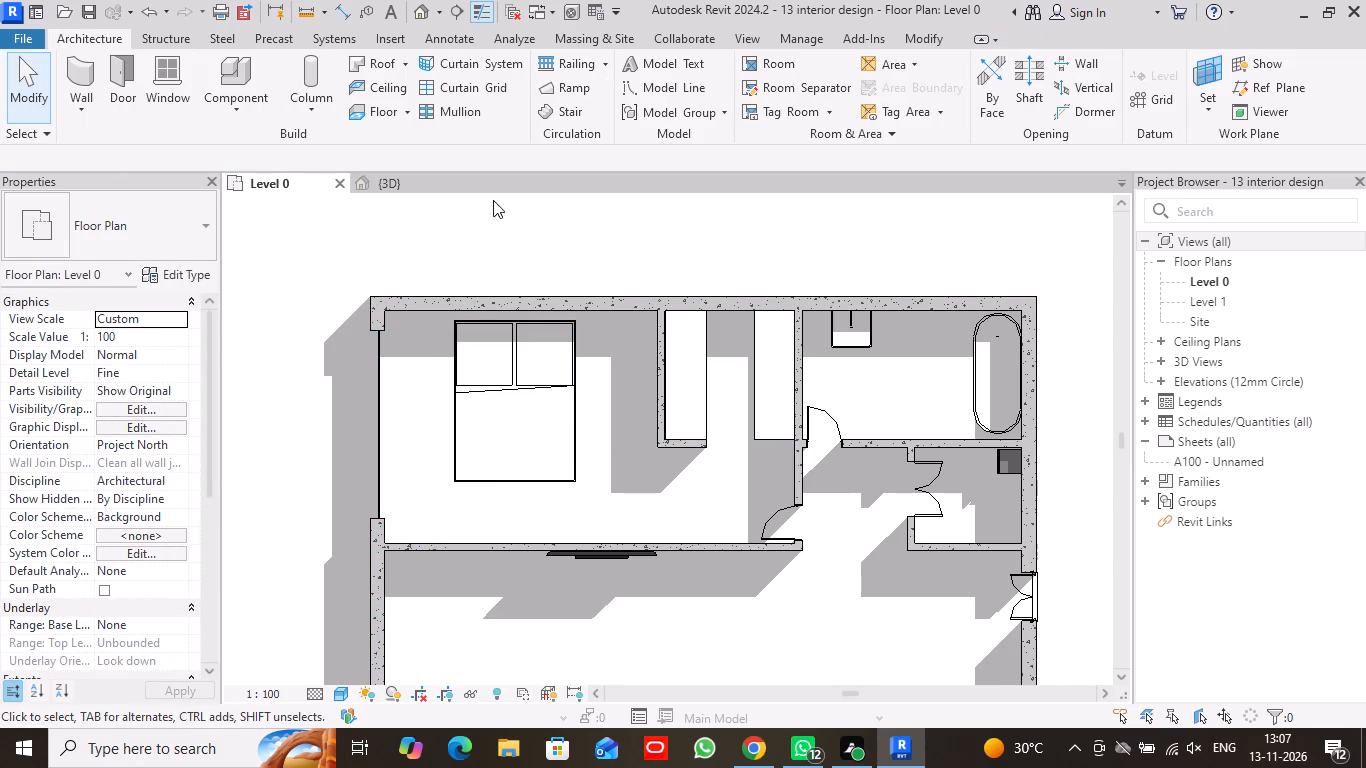
Lower the top of the bedroom's Curtain_Wall-Empty wall to Level 1, about 157 1/2 high, in the 3D view.
left_click(415, 184)
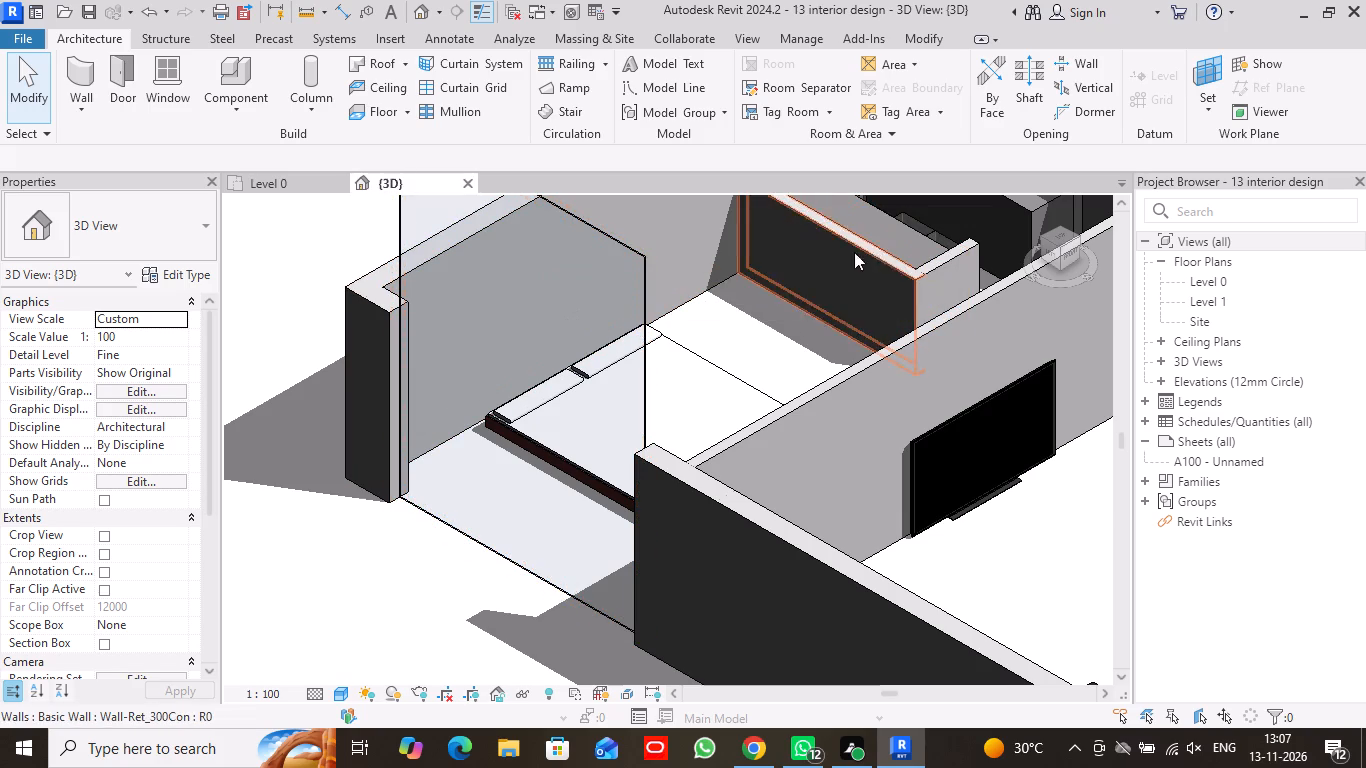
left_click(1047, 252)
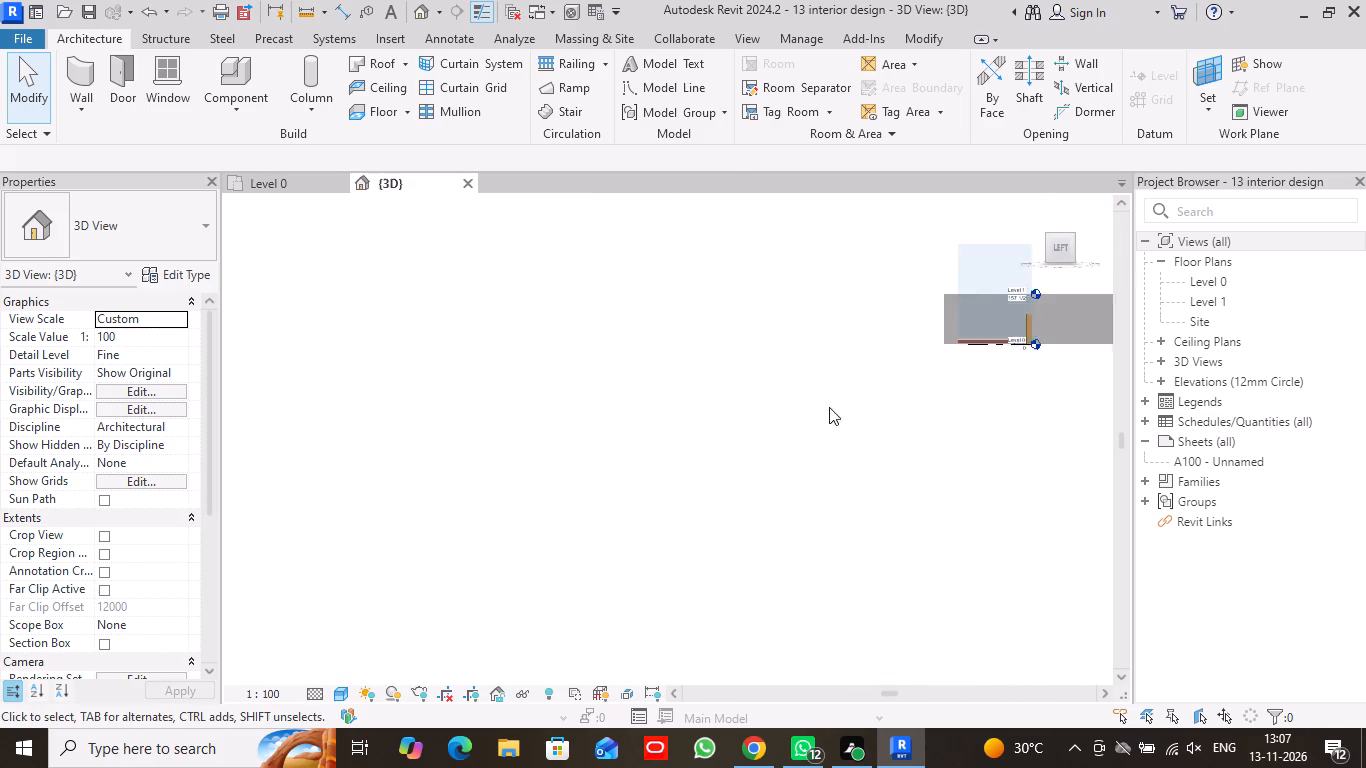
scroll(603, 491, "up", 7)
scroll(603, 491, "down", 1)
scroll(603, 491, "up", 1)
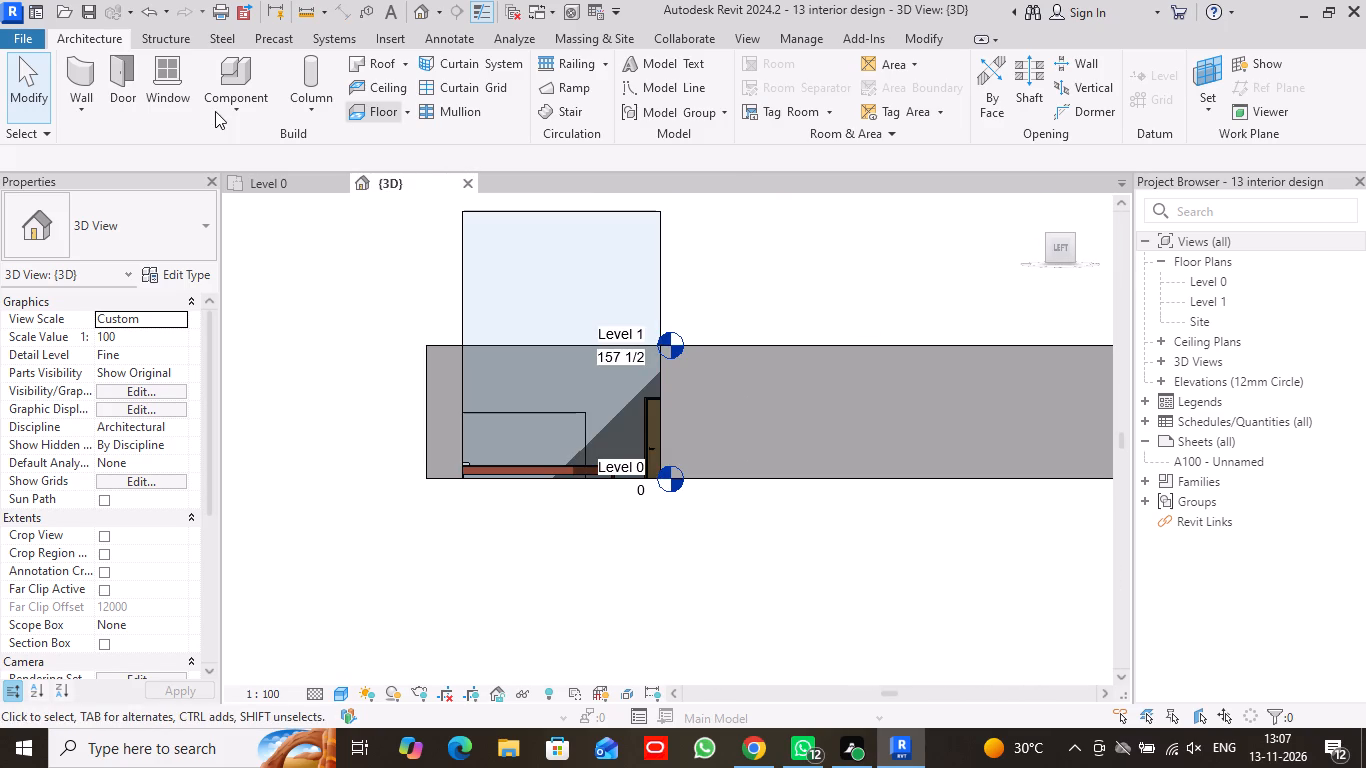
left_click(17, 93)
left_click(586, 259)
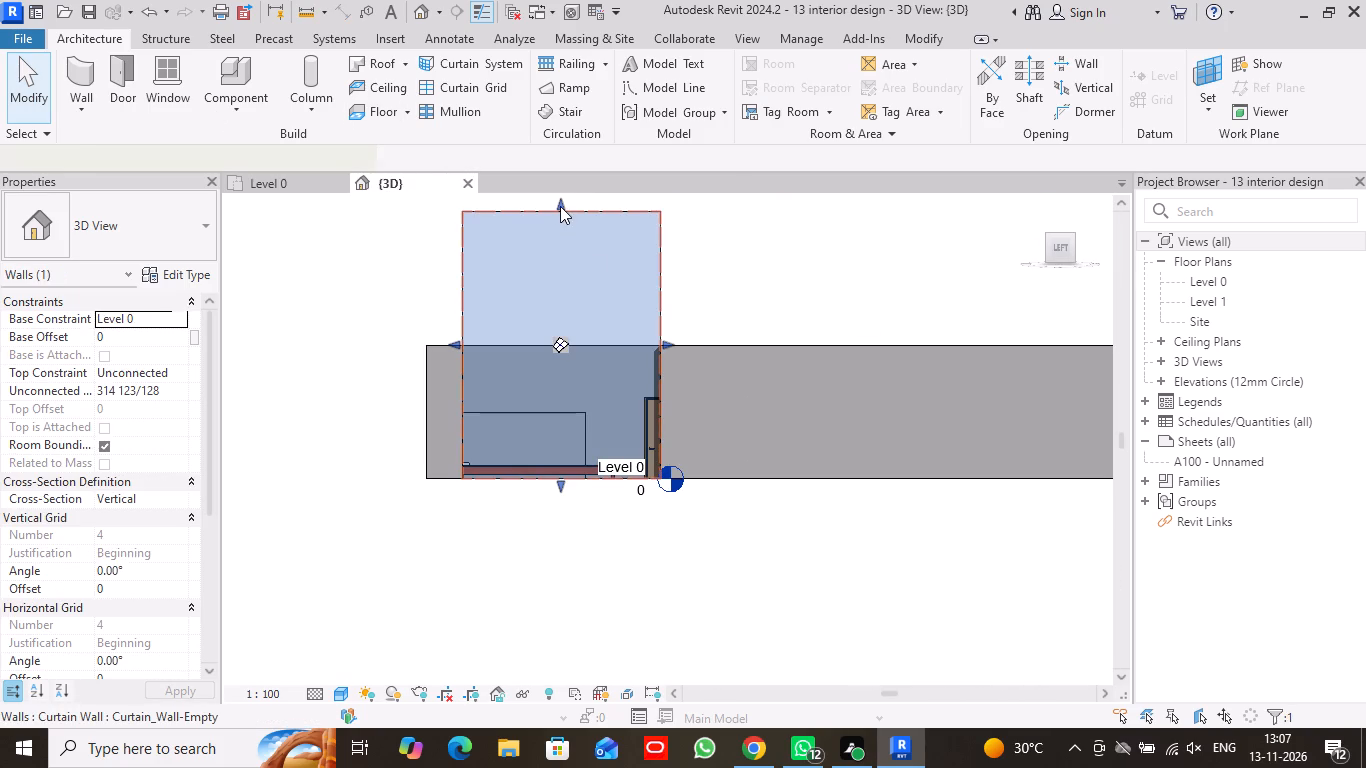
left_click_drag(560, 203, 572, 329)
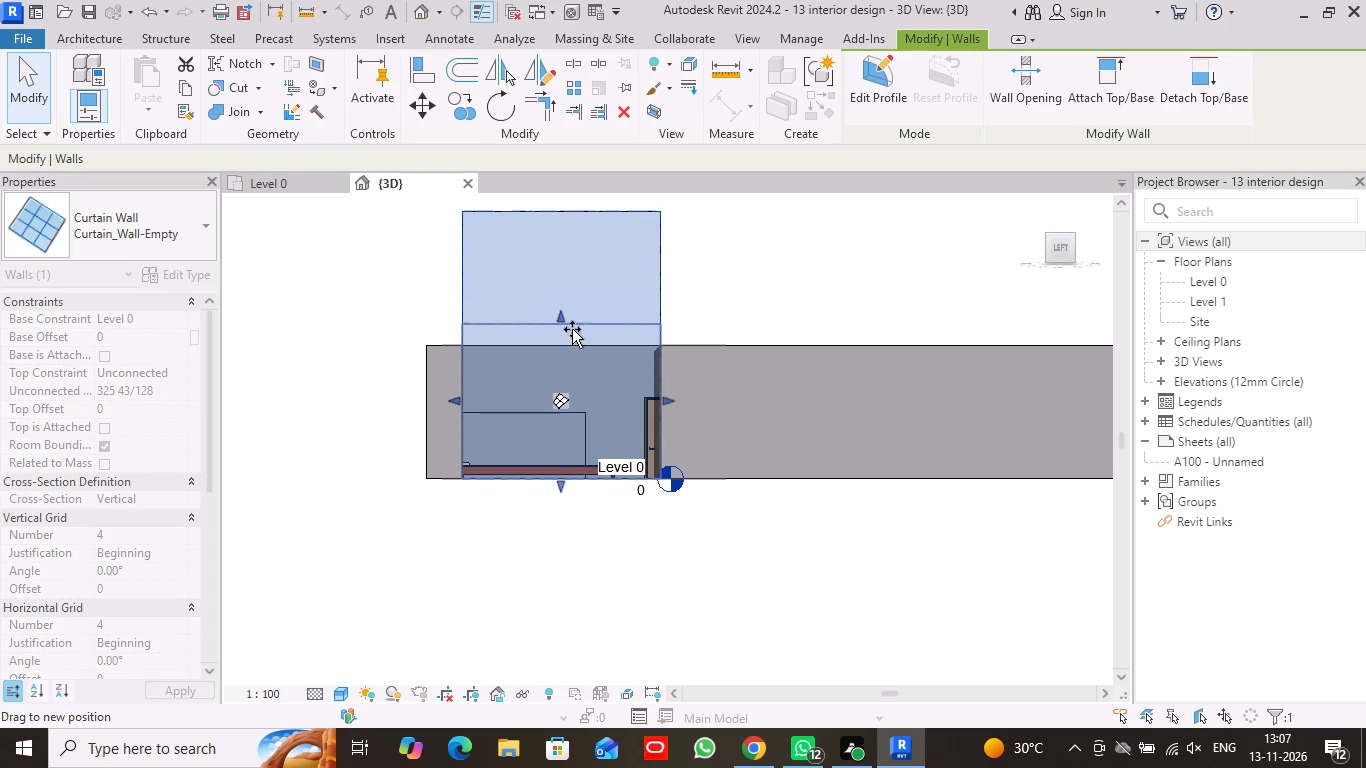
left_click_drag(572, 329, 576, 339)
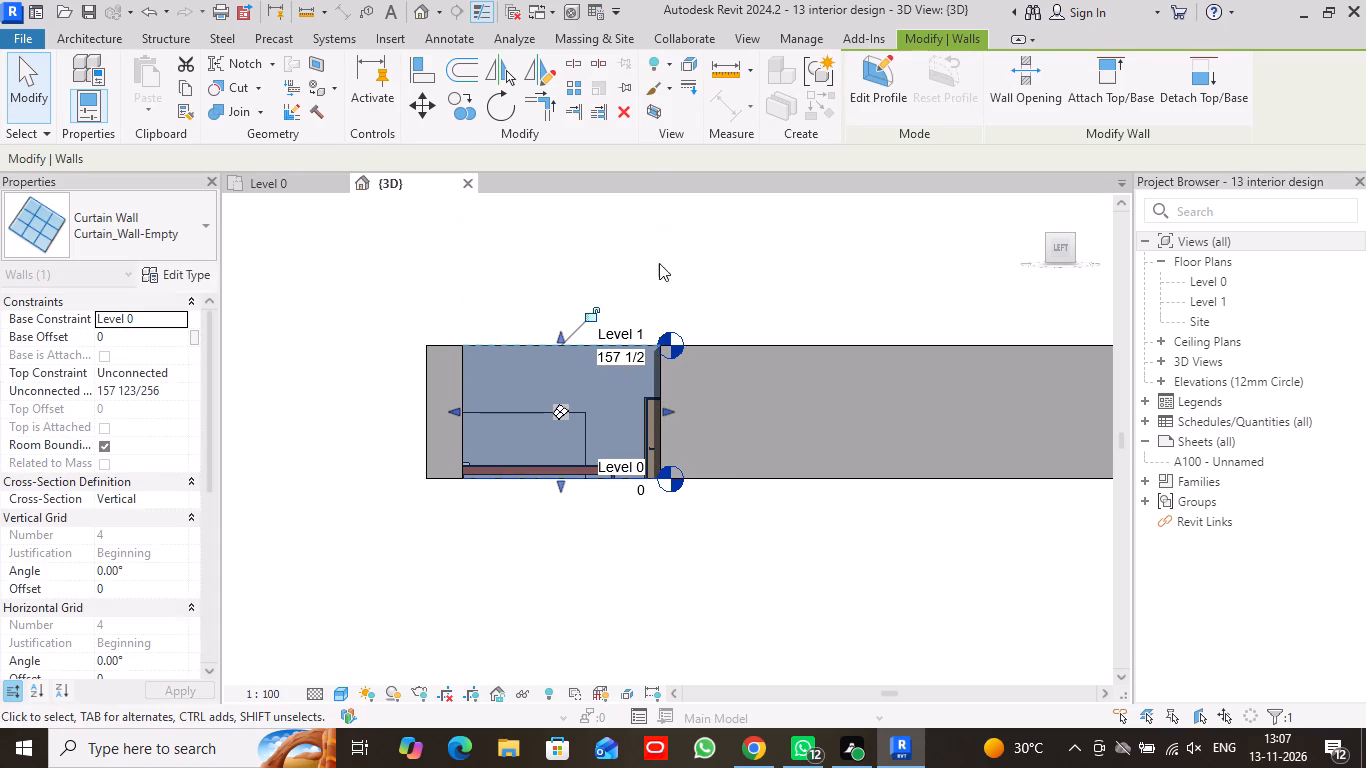
left_click(25, 77)
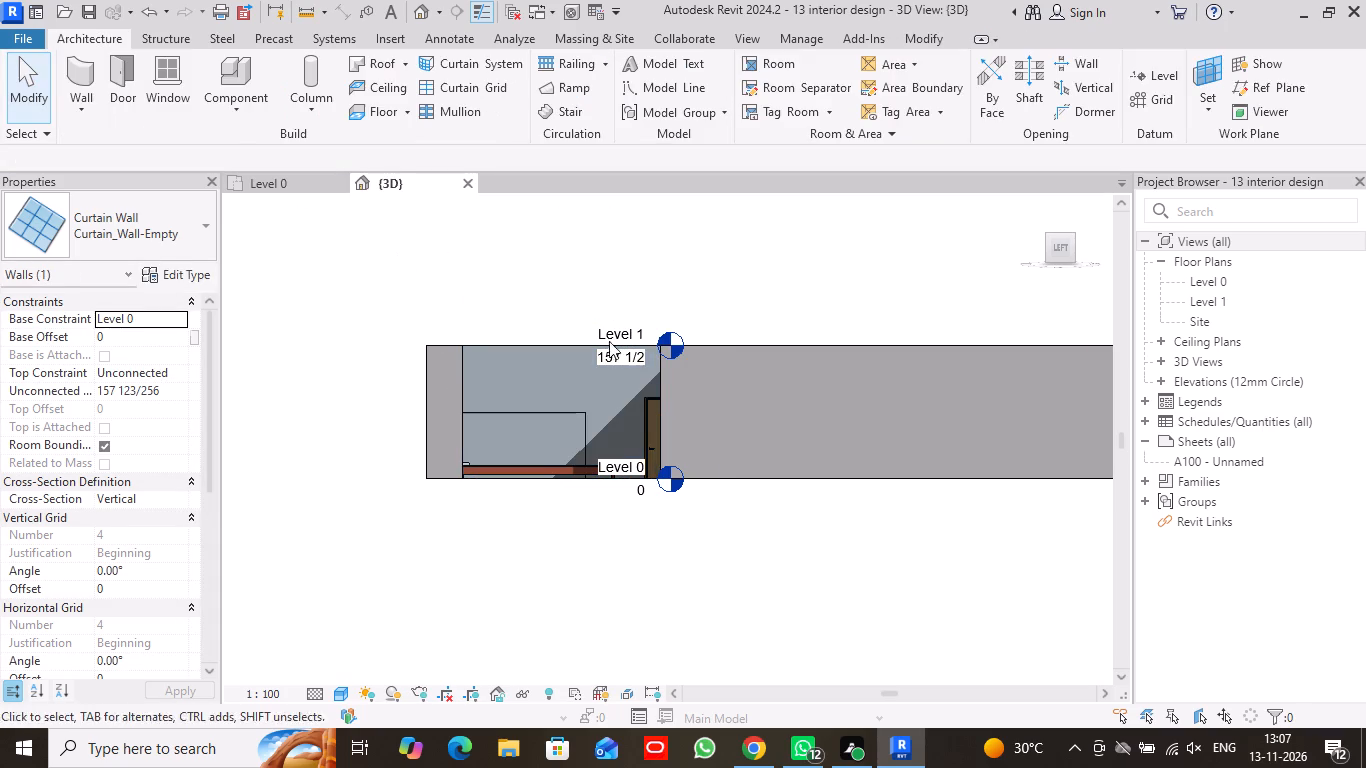
left_click_drag(1075, 234, 1047, 267)
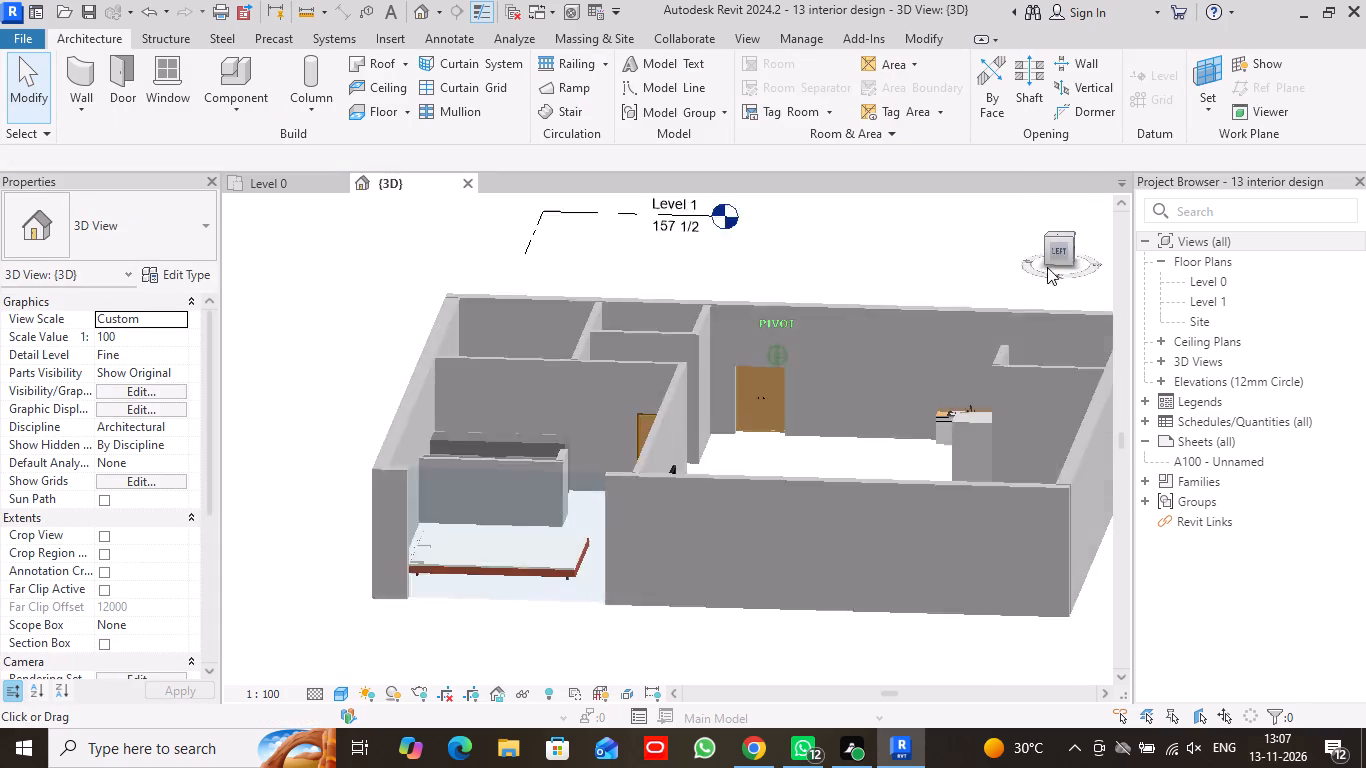
left_click_drag(1047, 267, 982, 281)
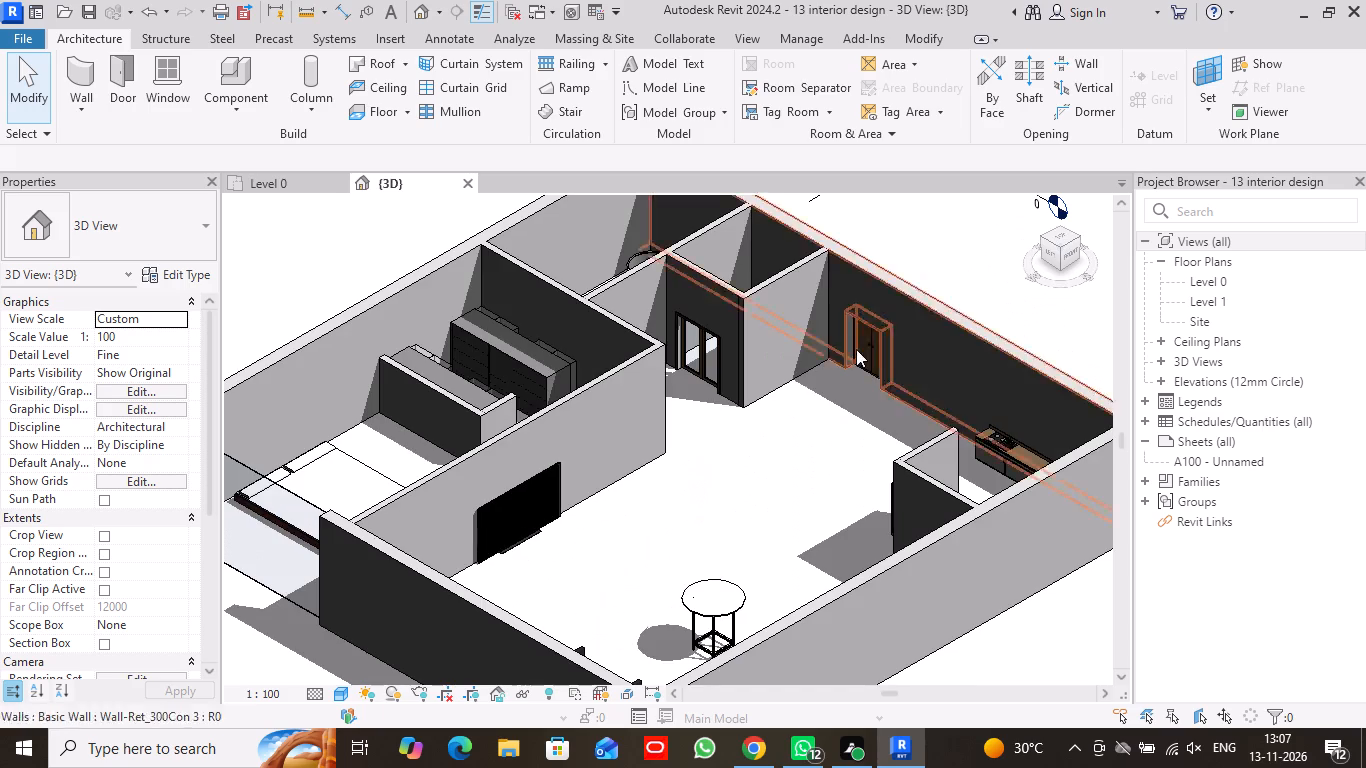
In the Level 0 plan, delete the middle segment of the living room's exterior side wall.
middle_click_drag(651, 553, 766, 412)
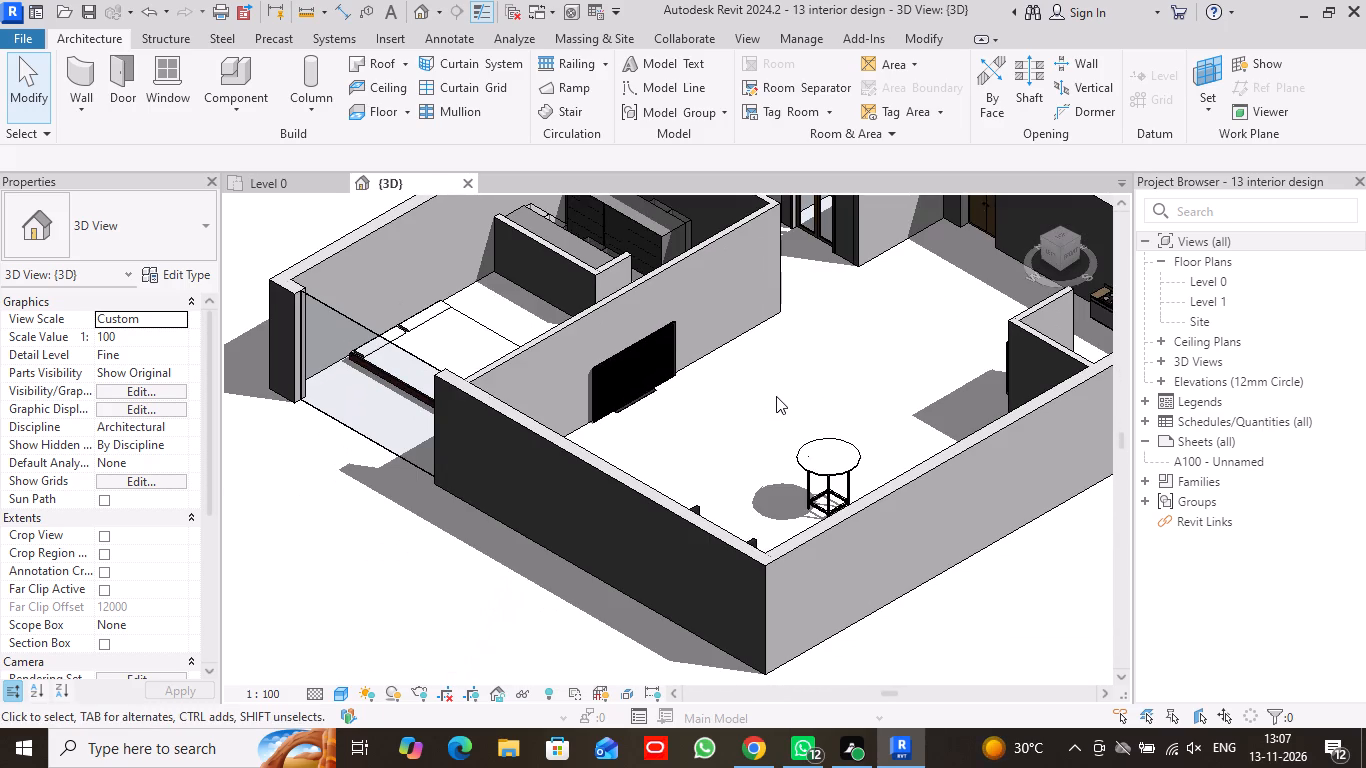
left_click(295, 180)
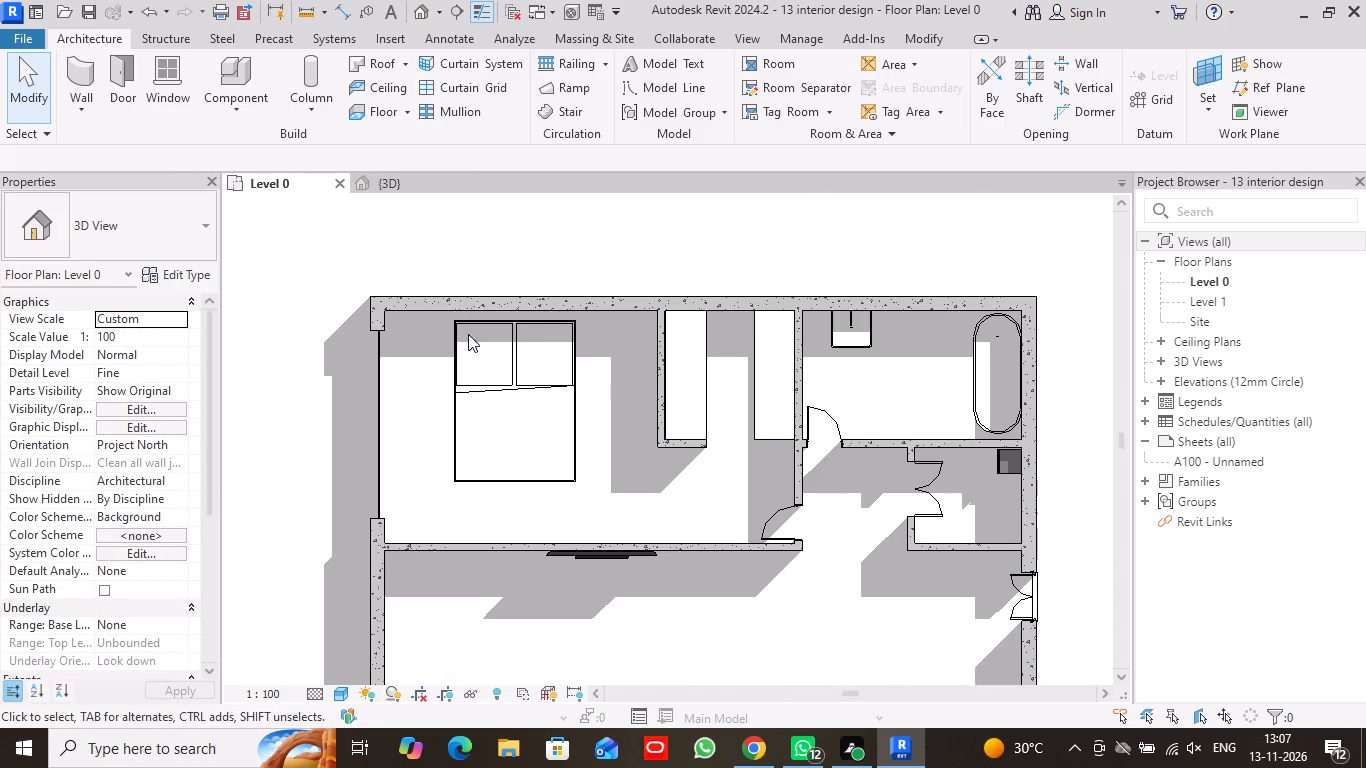
middle_click_drag(468, 628, 505, 350)
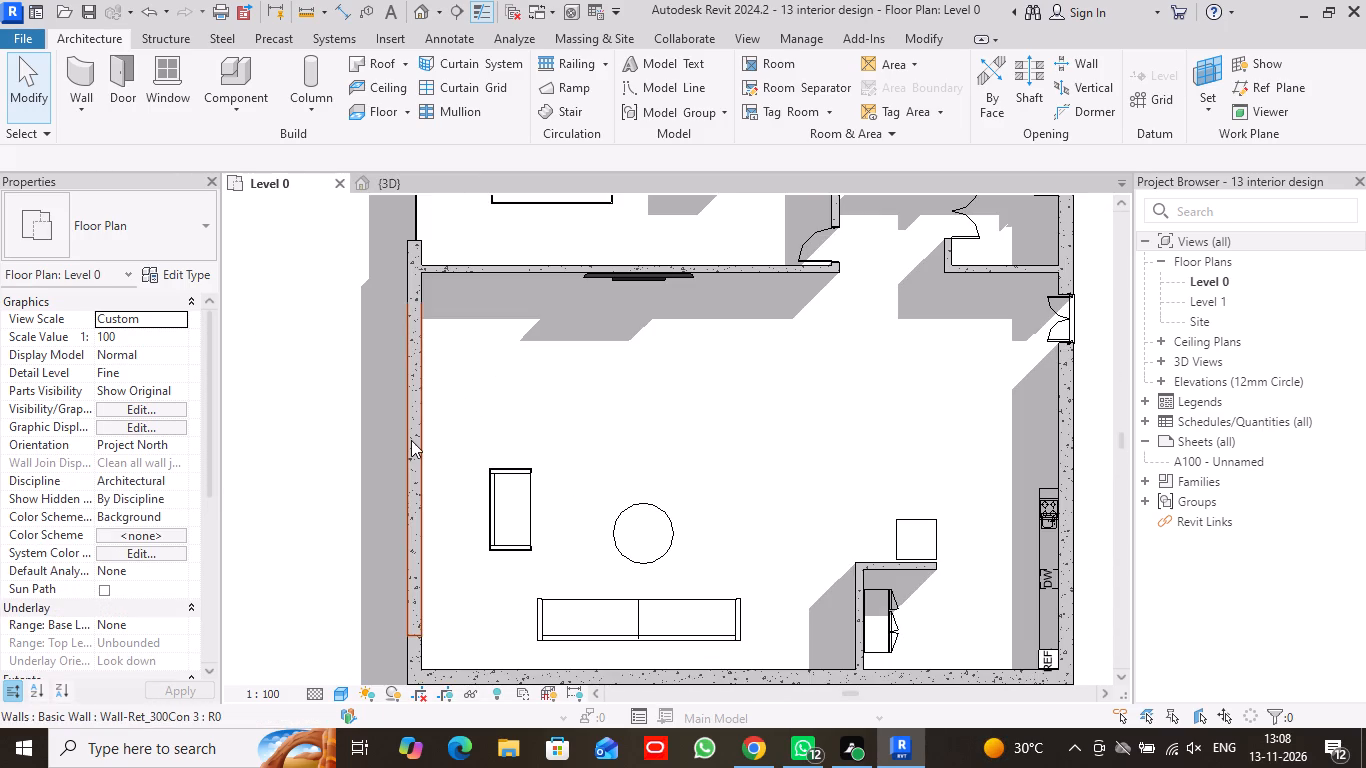
right_click(411, 440)
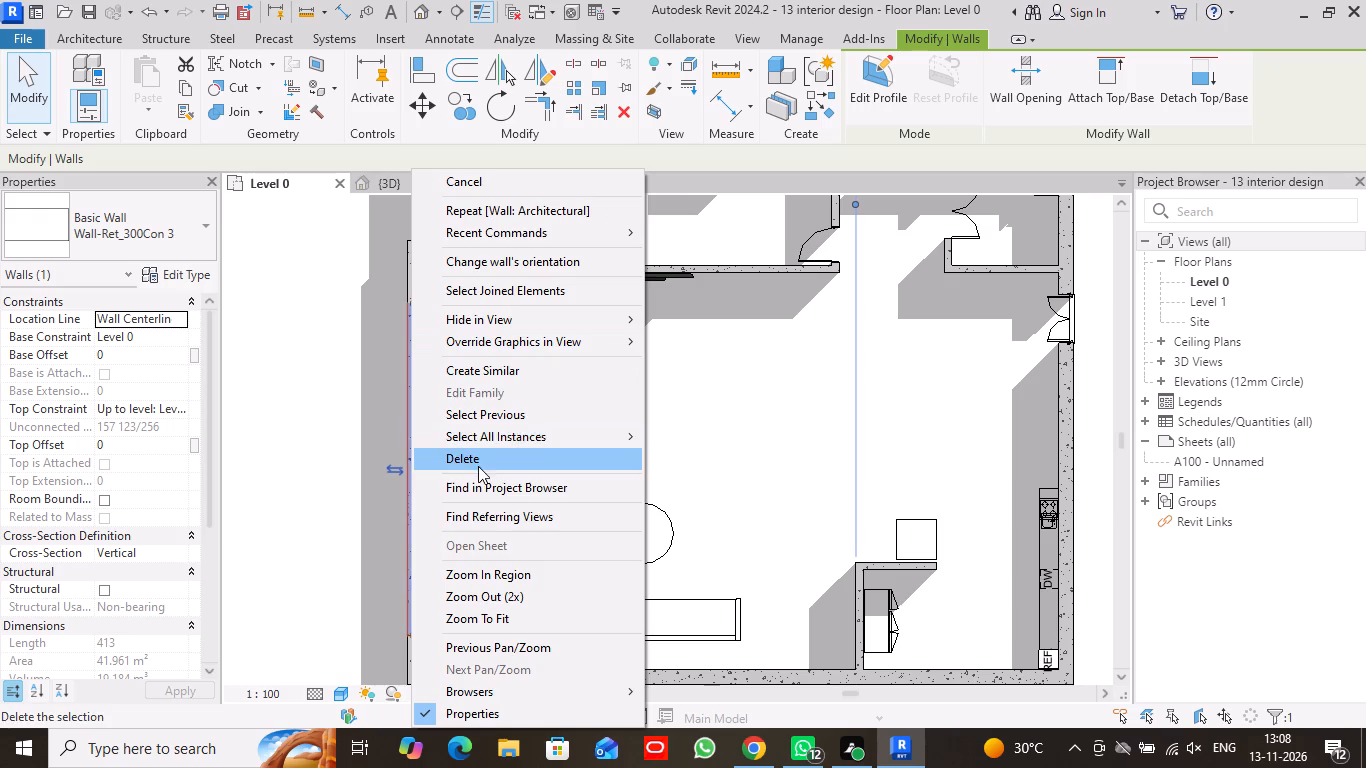
left_click(483, 453)
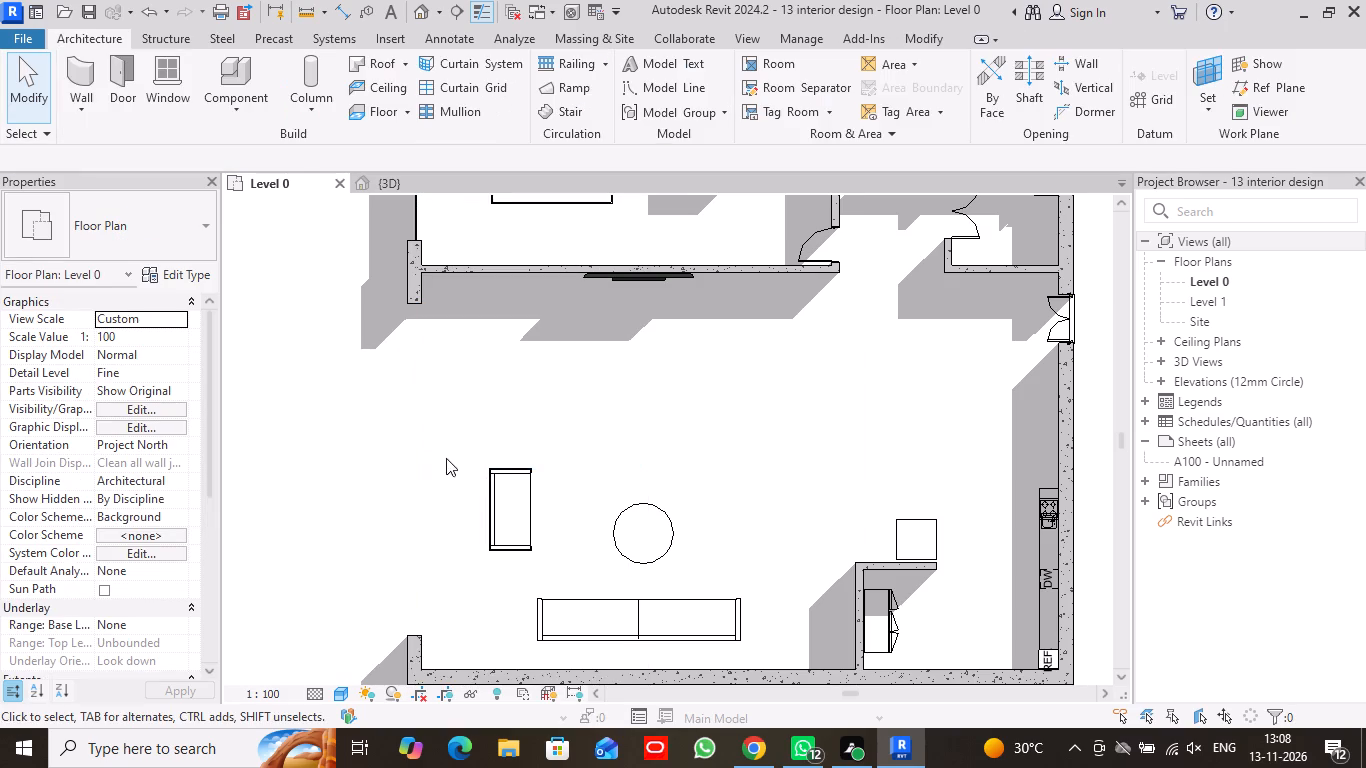
Draw a Curtain_Wall-Empty wall about 413 long across the opening in the living room's exterior side wall, between the two wall ends.
middle_click_drag(447, 460, 468, 410)
scroll(468, 392, "up", 2)
scroll(470, 382, "down", 1)
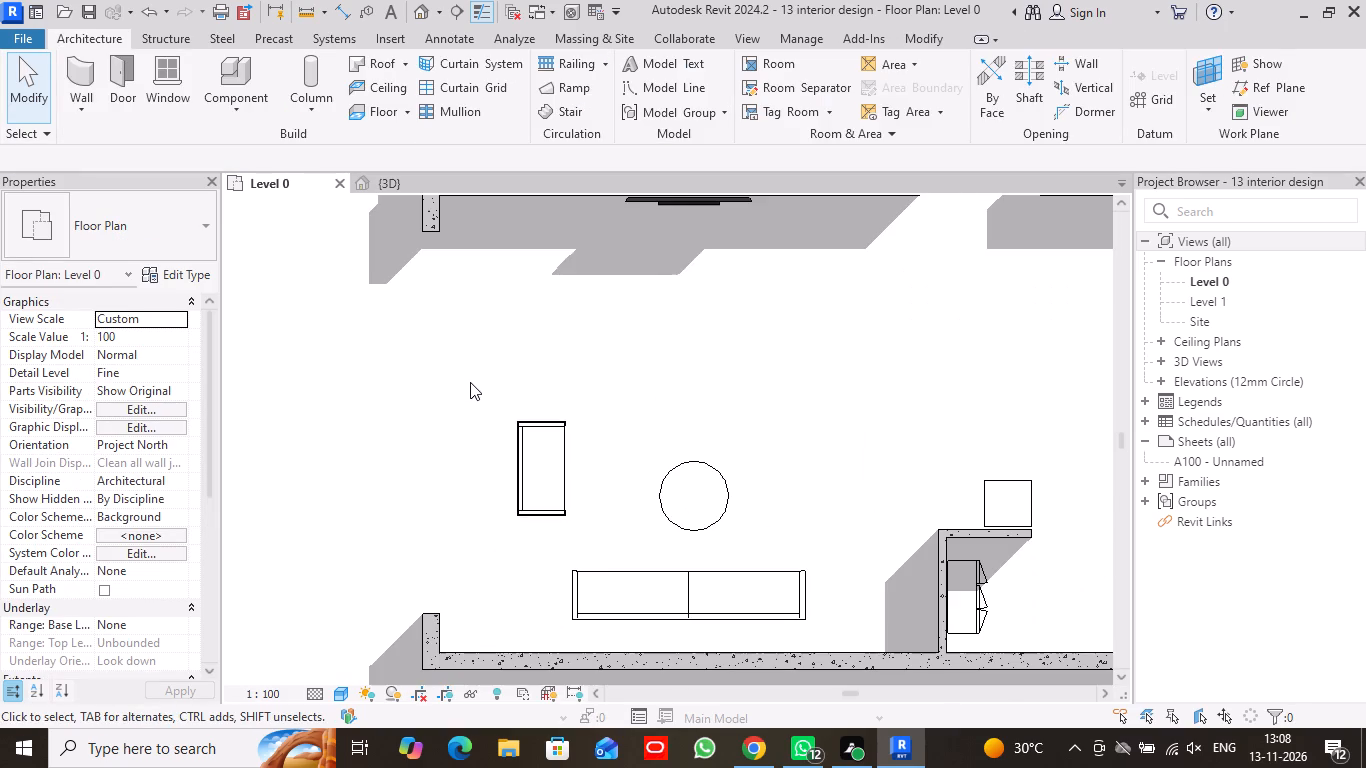
left_click(80, 81)
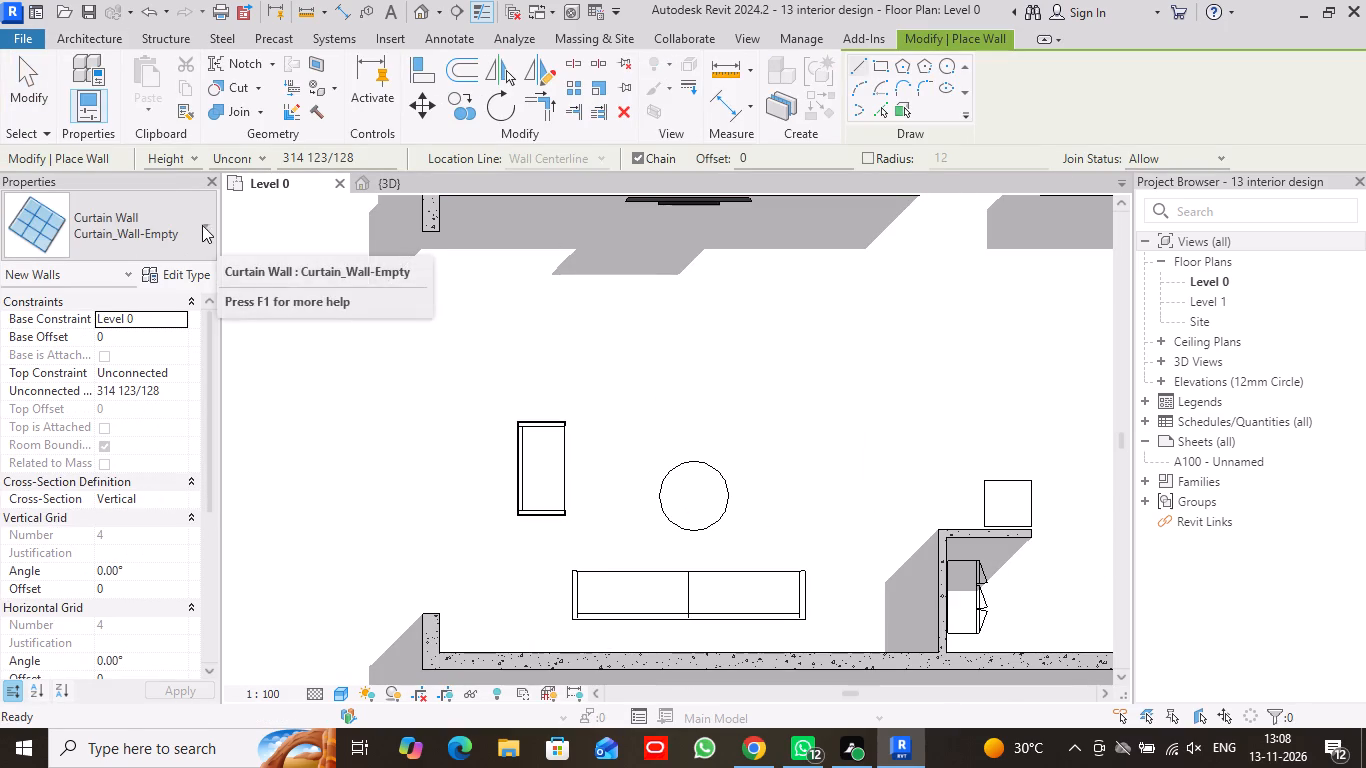
left_click(431, 230)
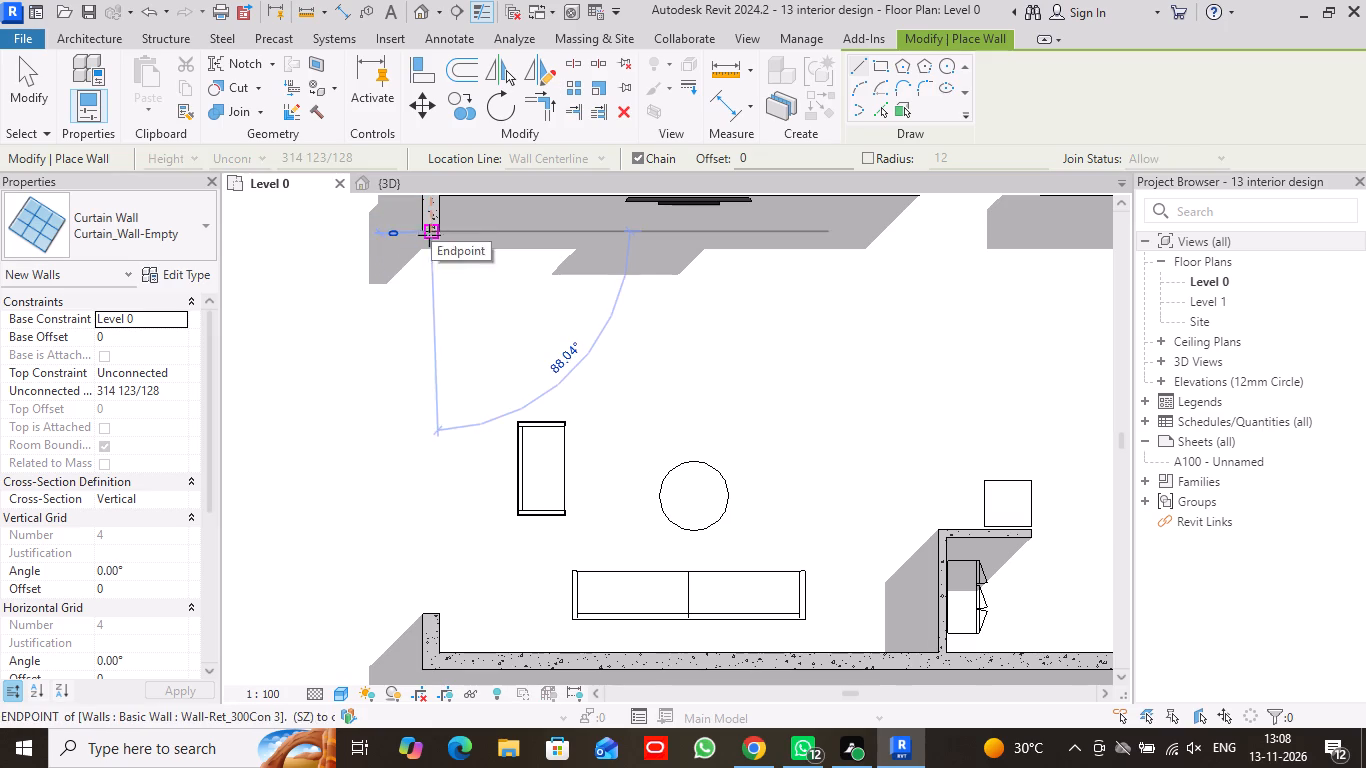
left_click(425, 613)
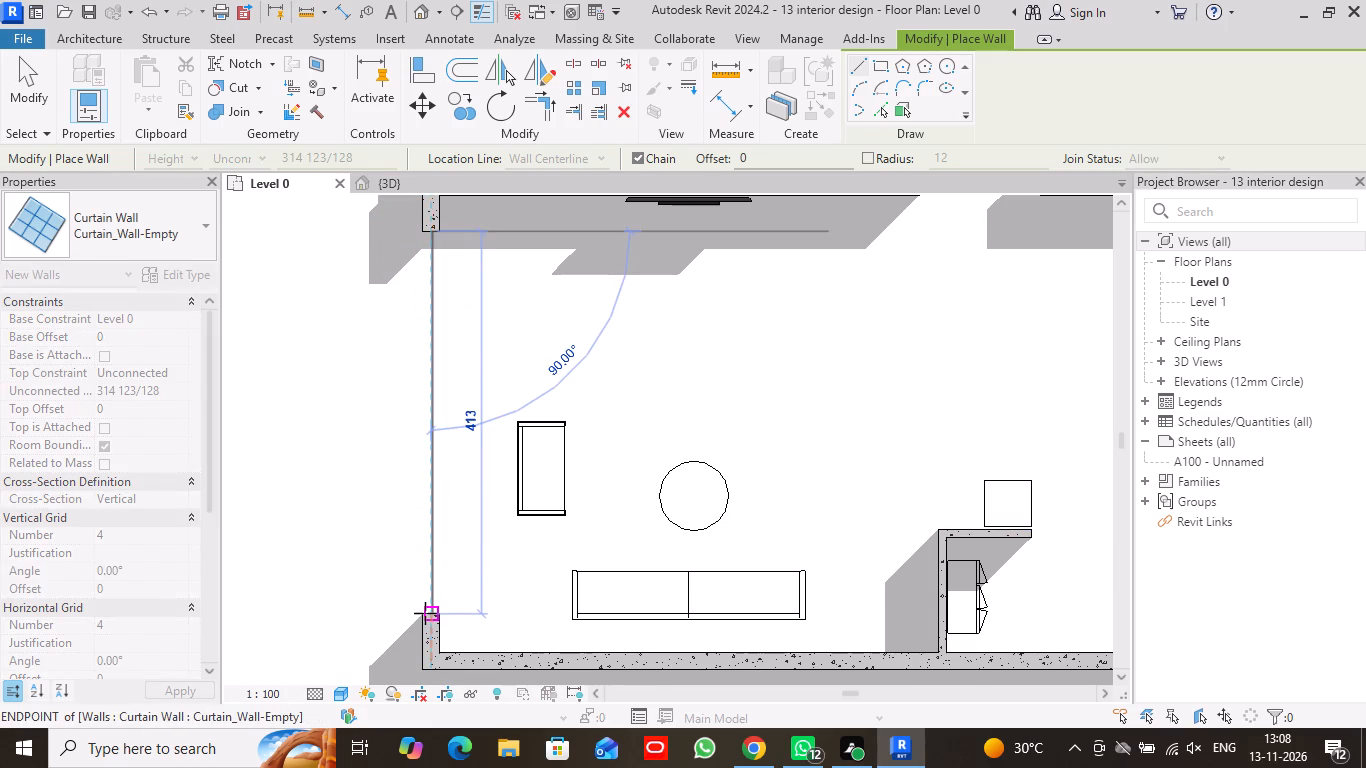
left_click(37, 76)
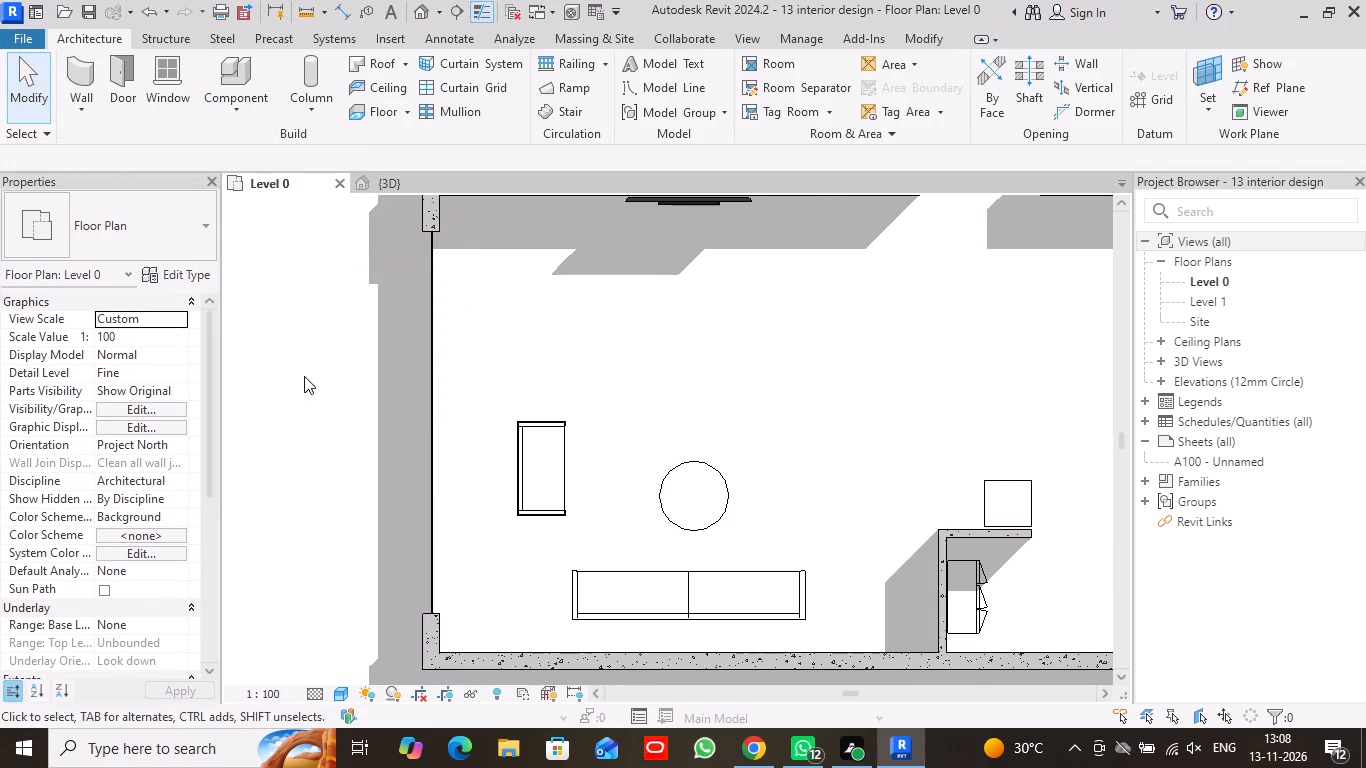
Lower the top of the living room's Curtain_Wall-Empty wall to Level 1, about 157 1/2 high, in the left 3D view.
left_click(383, 181)
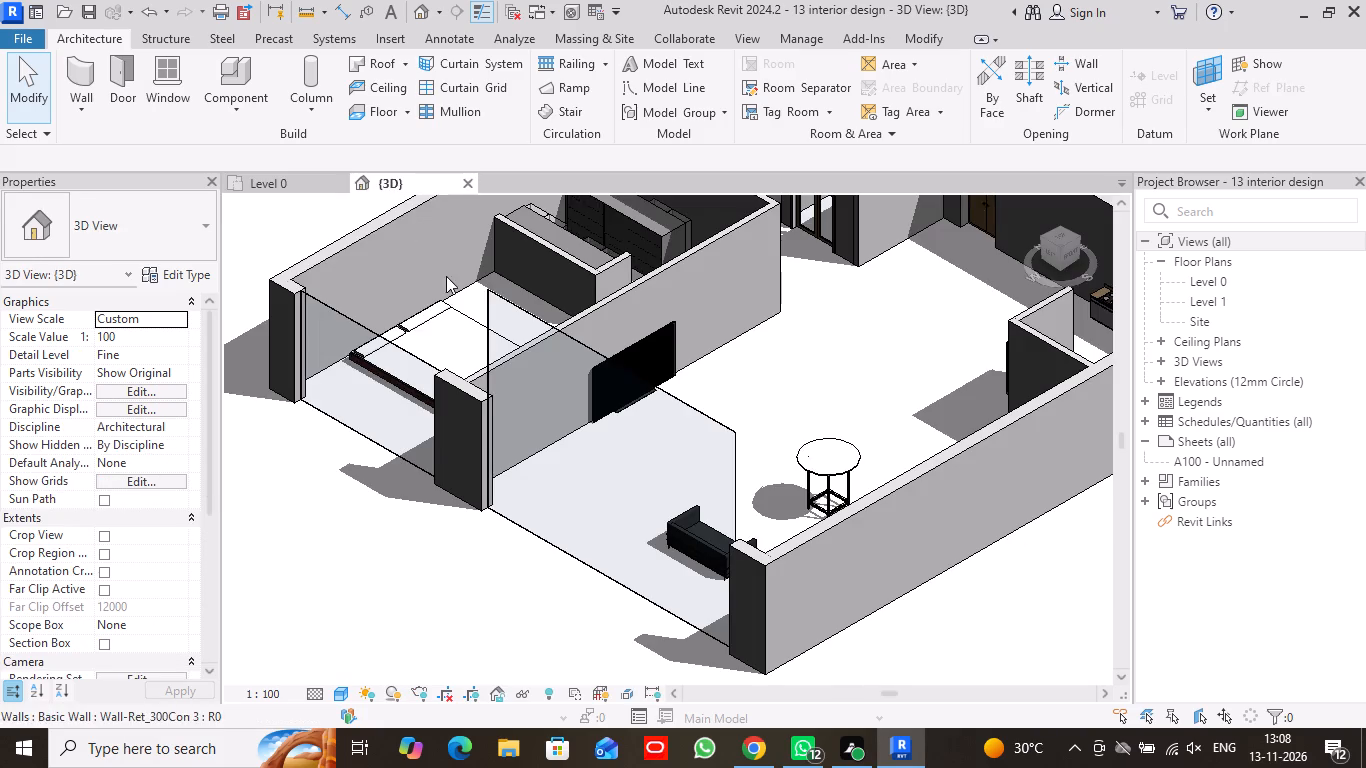
left_click(1048, 258)
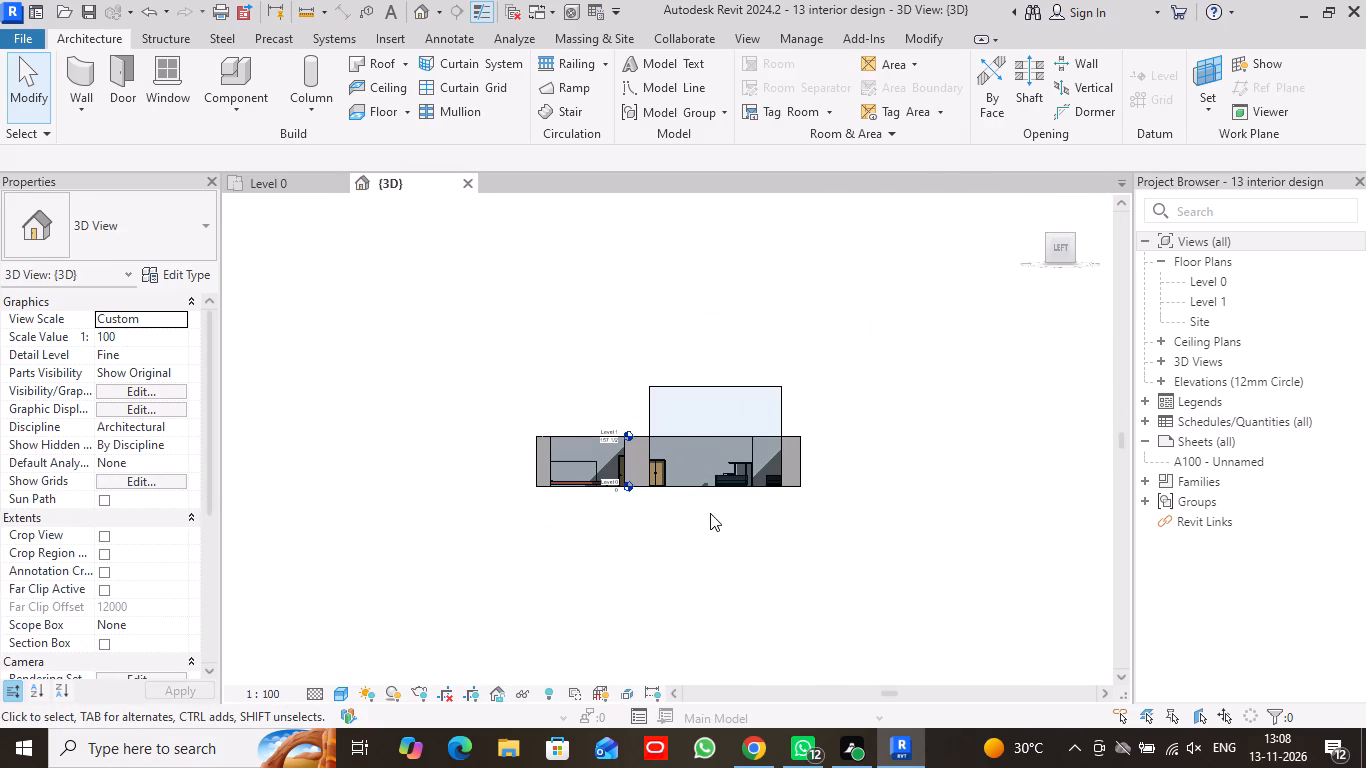
scroll(710, 512, "up", 7)
middle_click_drag(716, 517, 696, 647)
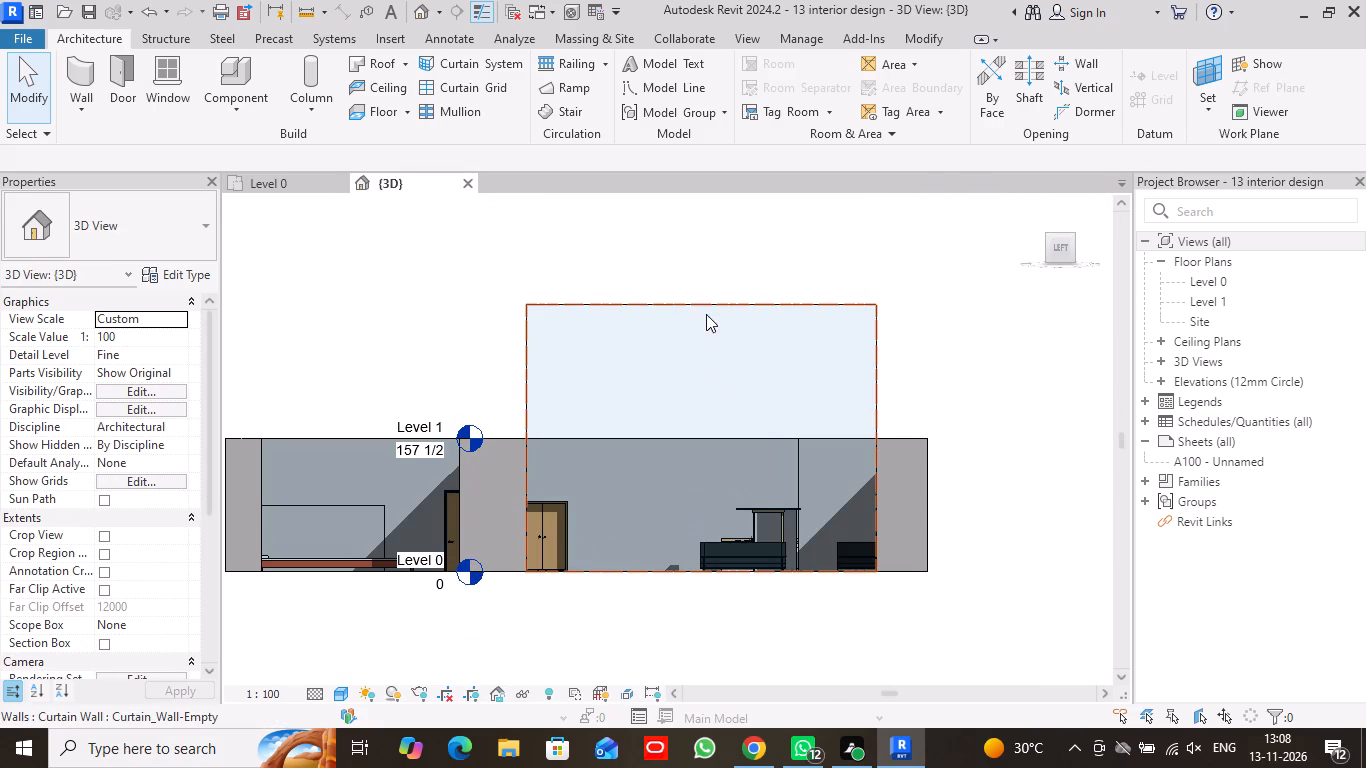
left_click(700, 311)
left_click_drag(699, 295, 694, 405)
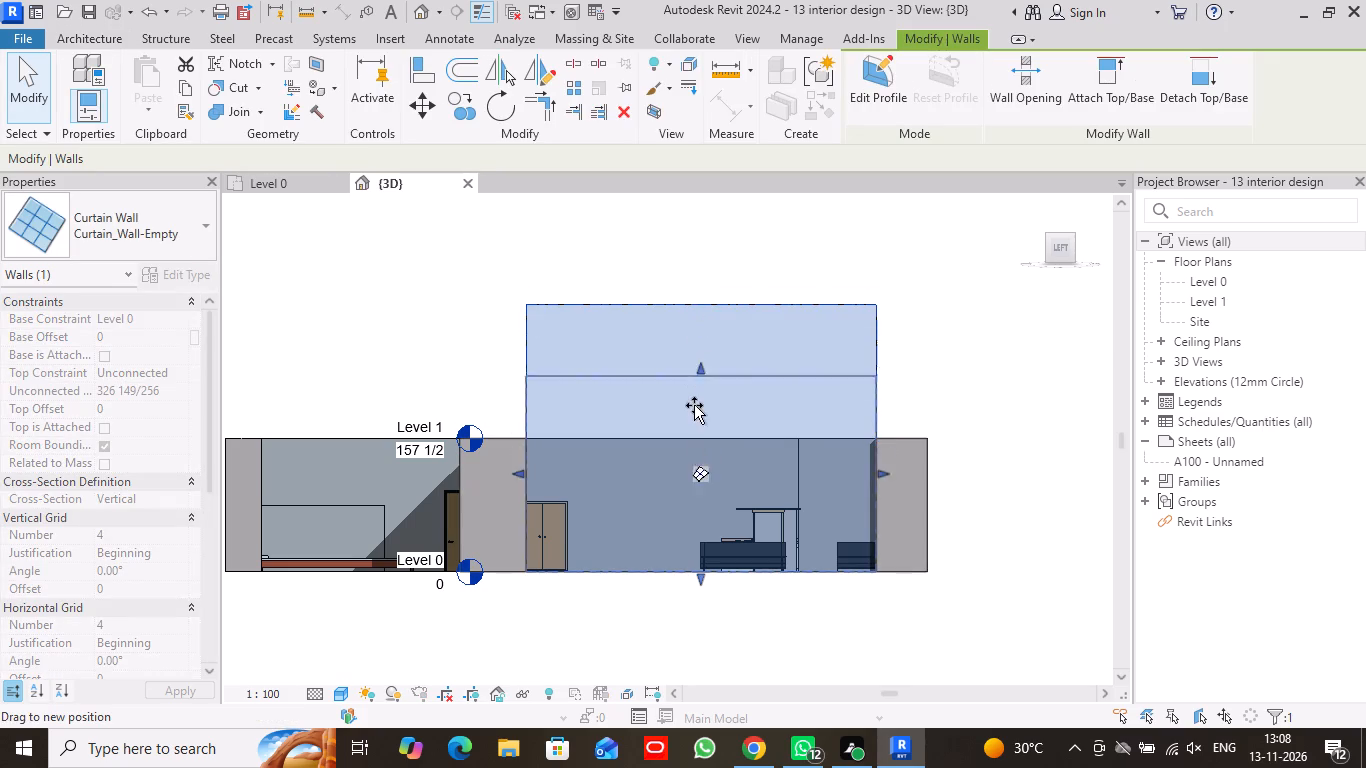
left_click_drag(694, 405, 697, 436)
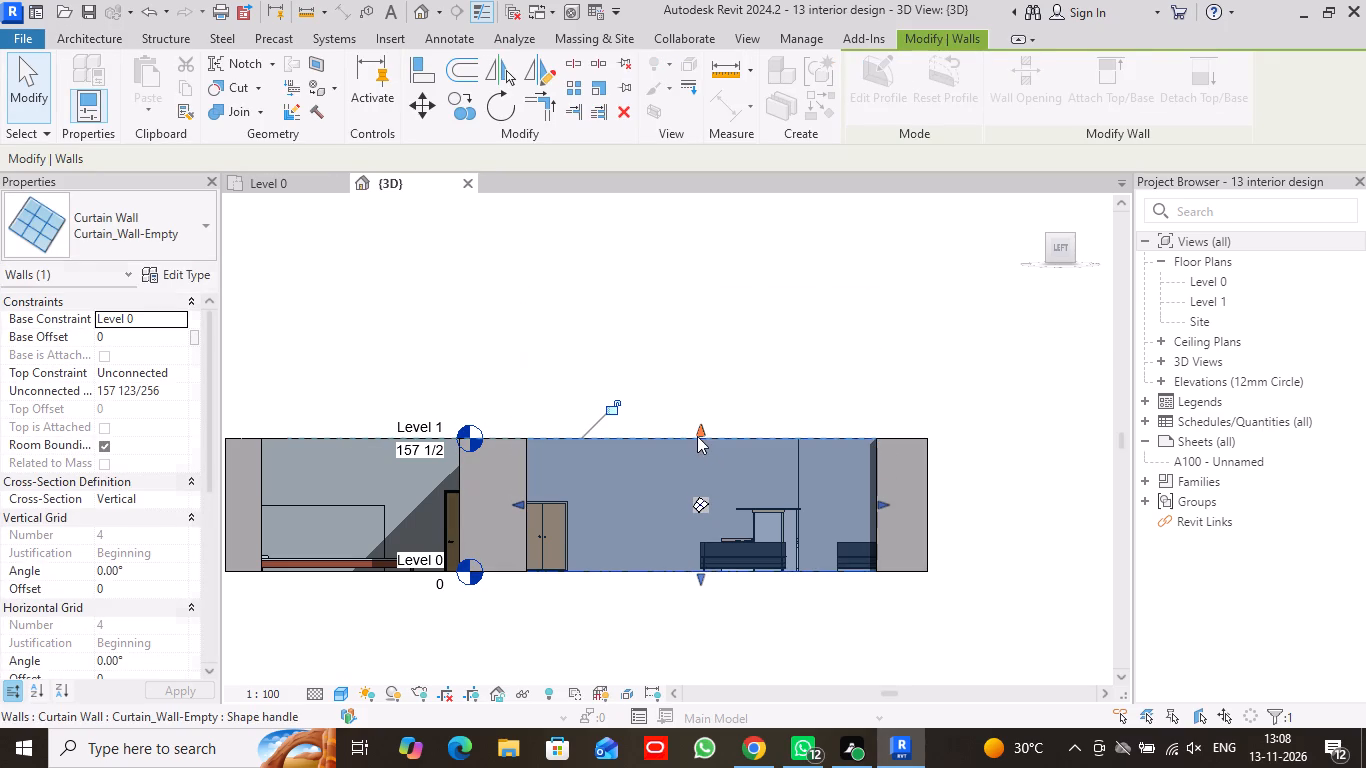
left_click(26, 97)
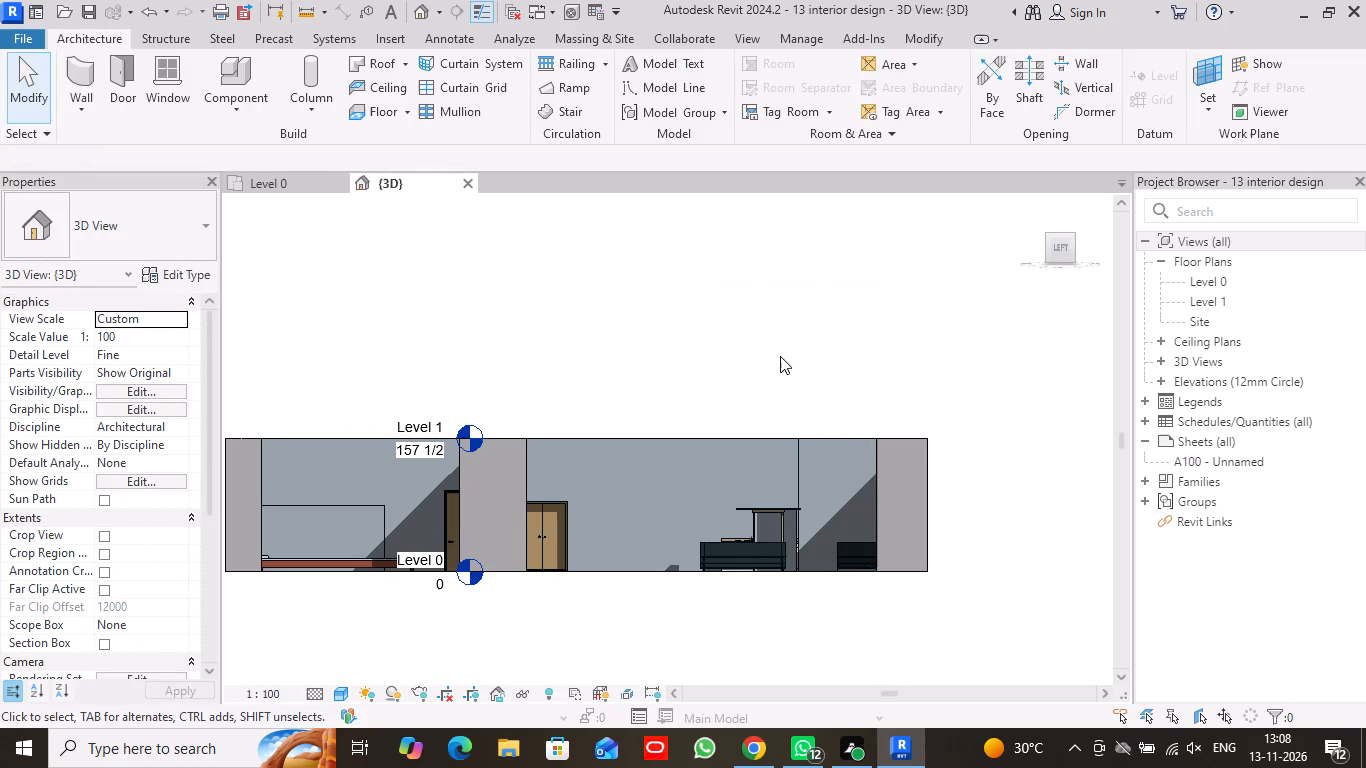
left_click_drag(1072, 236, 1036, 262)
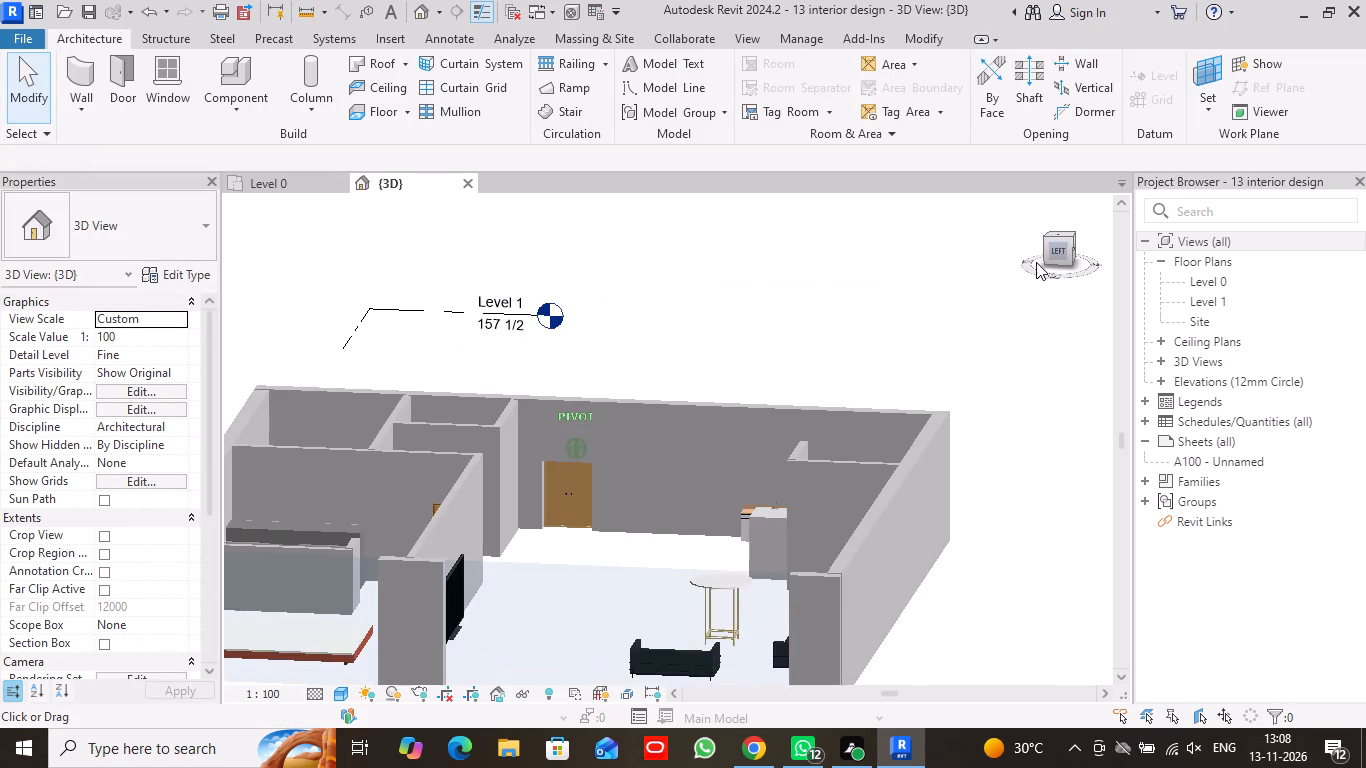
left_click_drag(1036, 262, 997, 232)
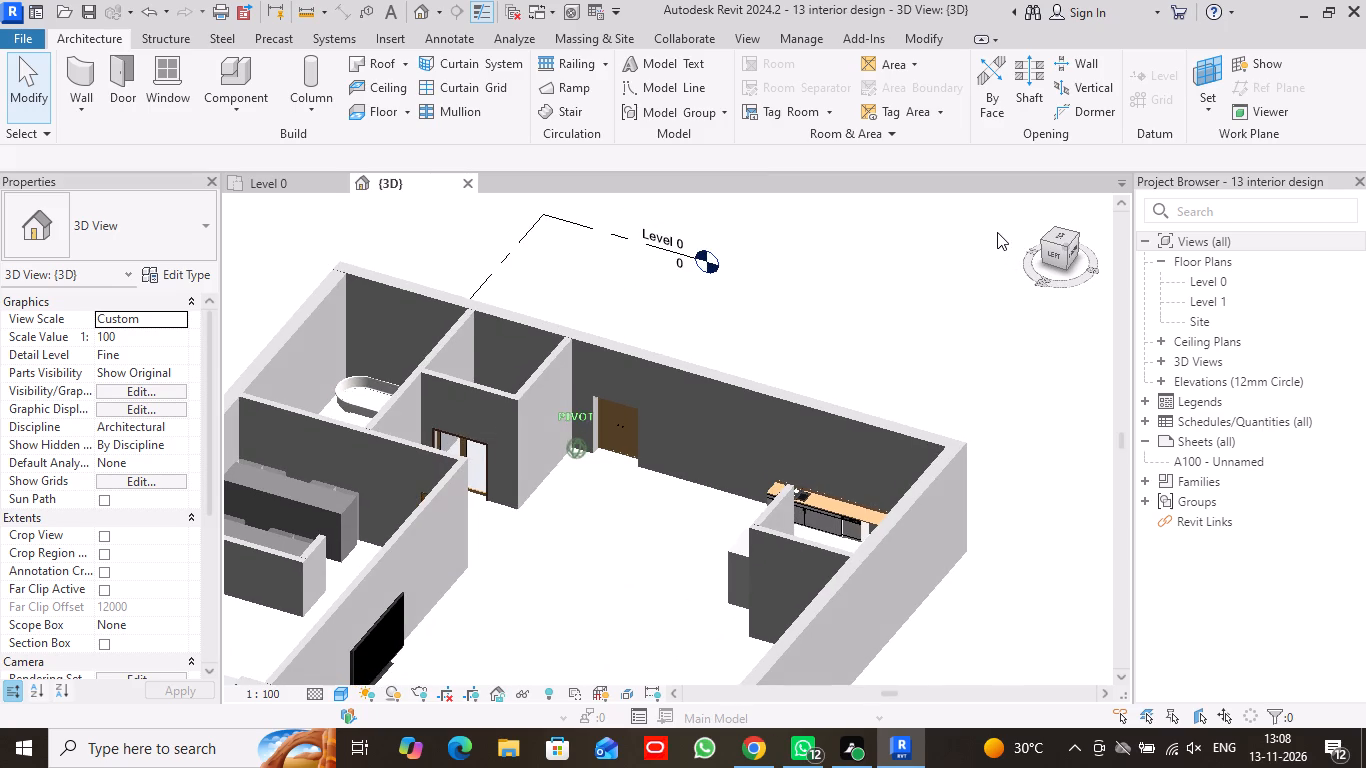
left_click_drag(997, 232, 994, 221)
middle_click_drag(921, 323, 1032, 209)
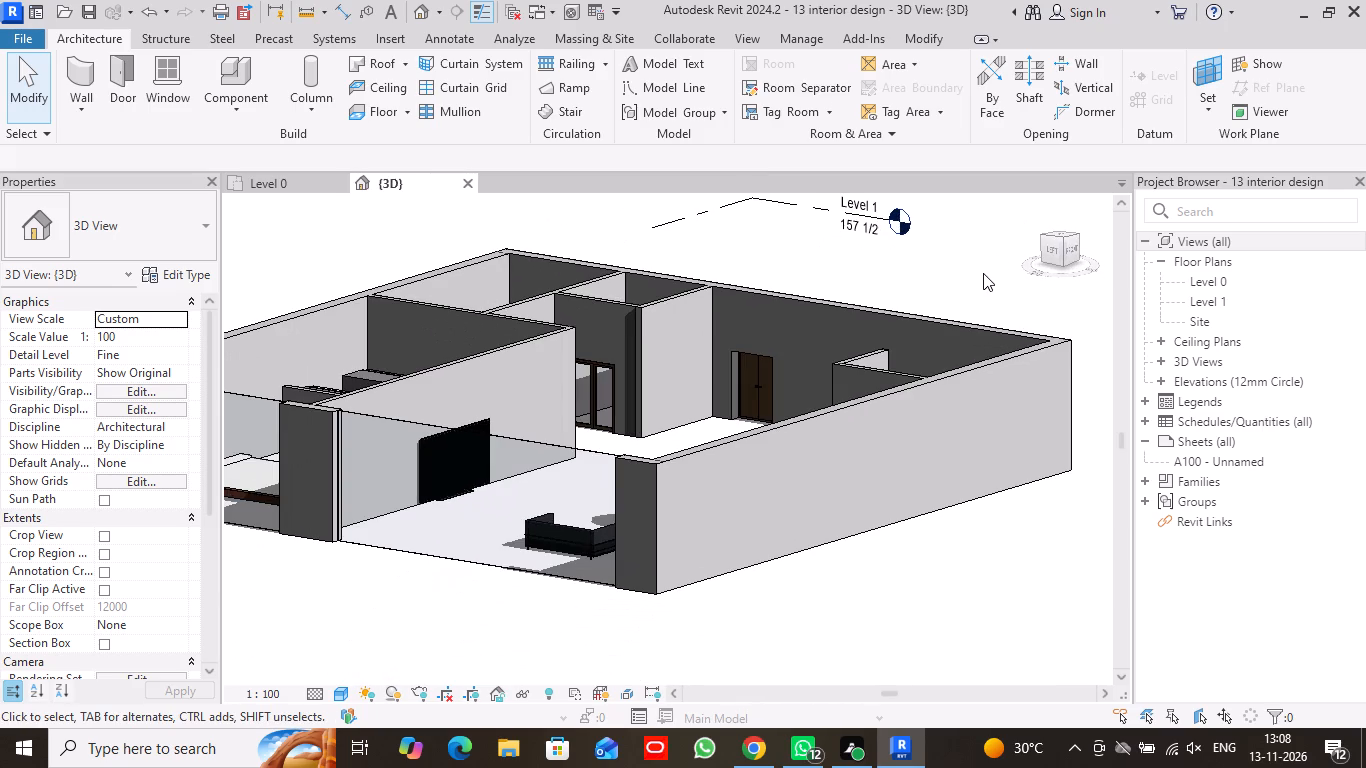
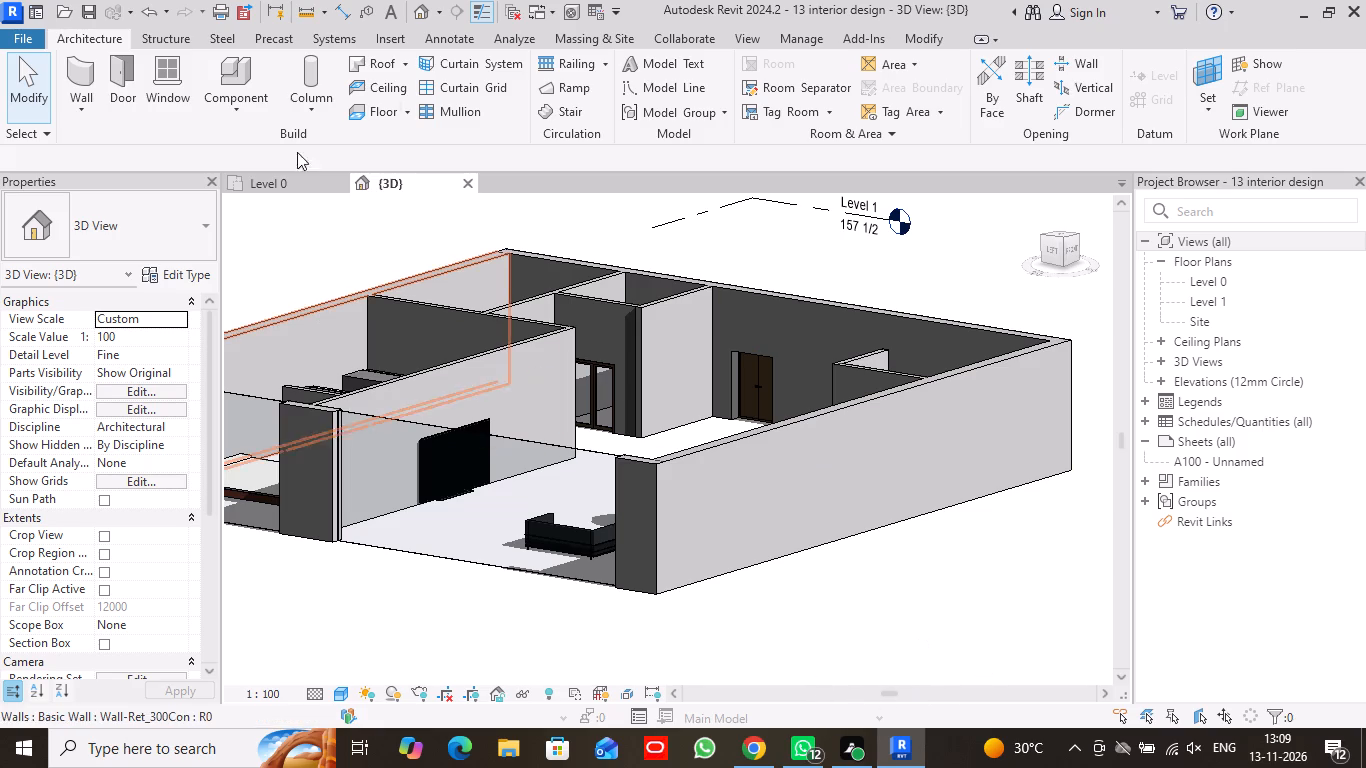
Start a floor and strip the Floor-Grnd-Susp_65Scr-80Ins-100Blk-75PC type's structure down to only the Concrete, Precast layer within the core boundaries.
left_click(14, 70)
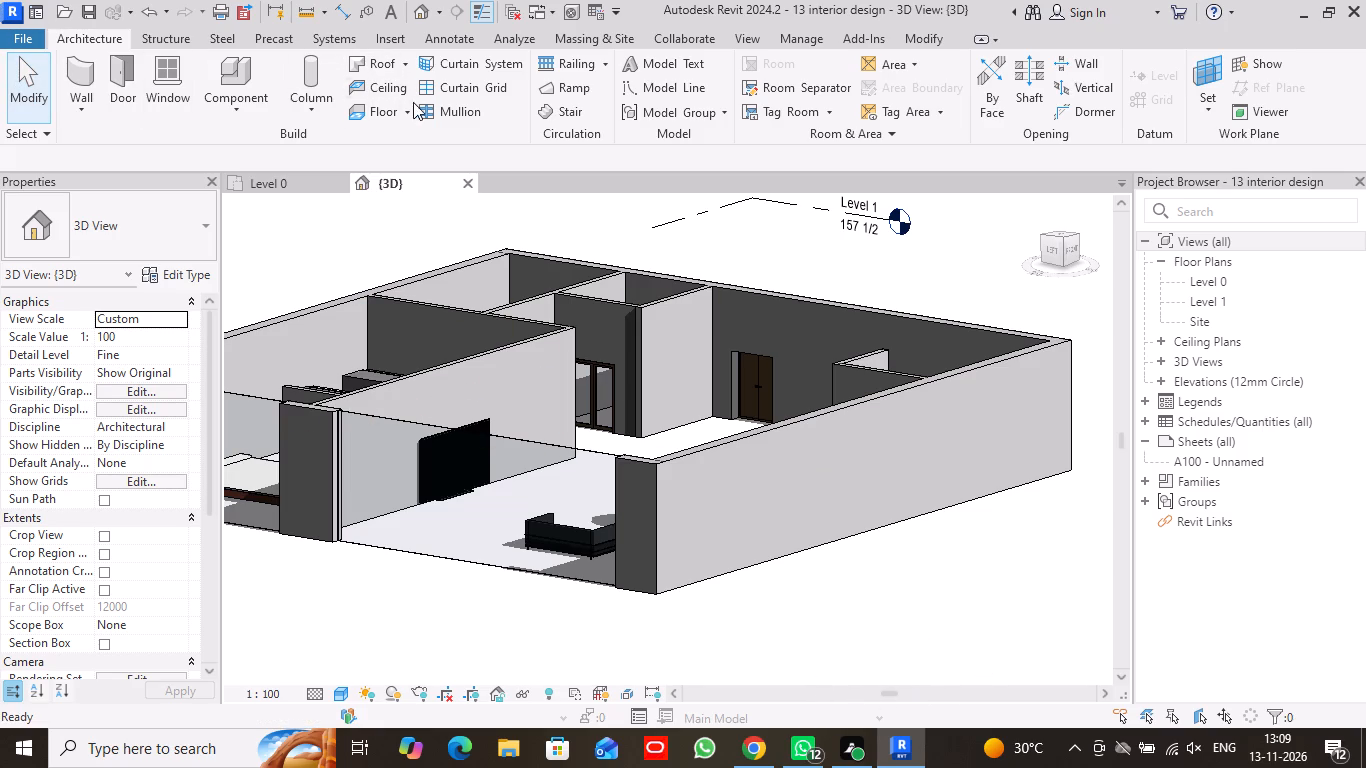
left_click(391, 113)
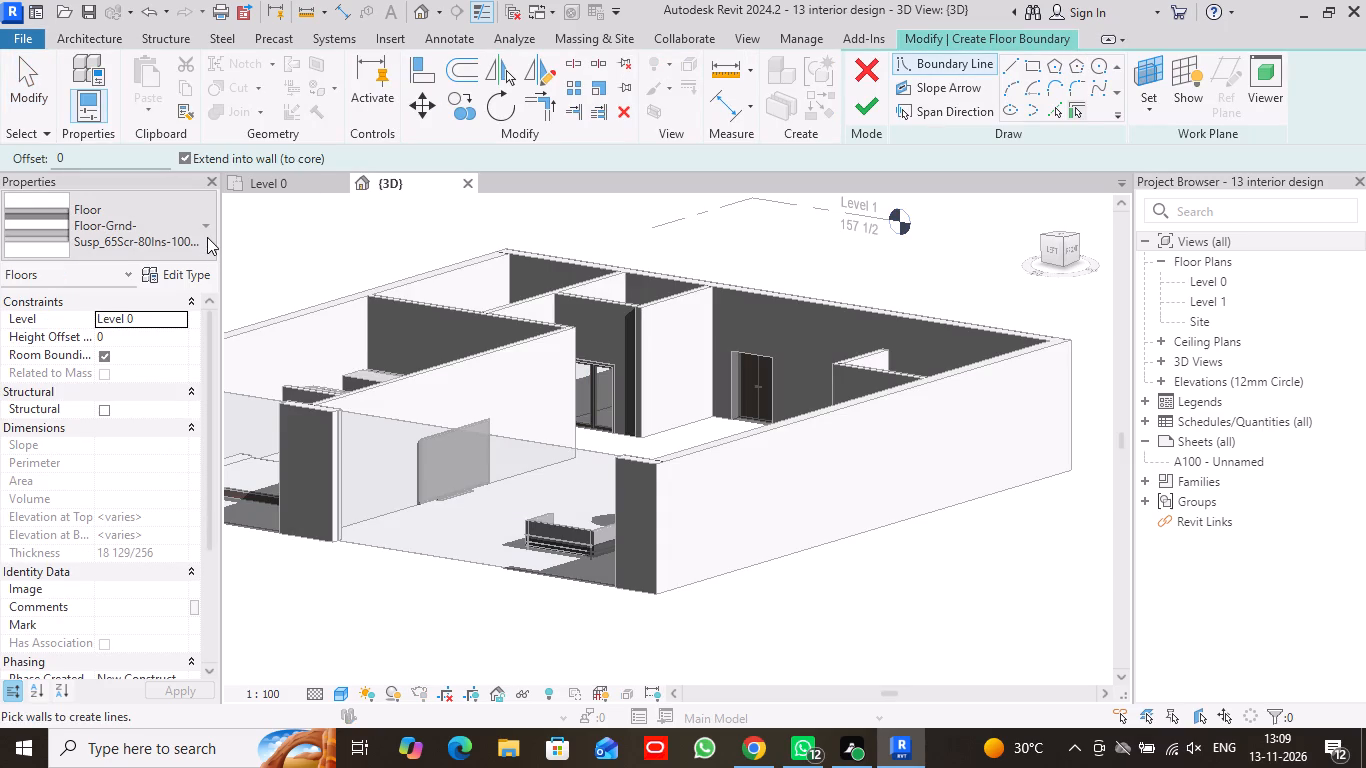
left_click(175, 271)
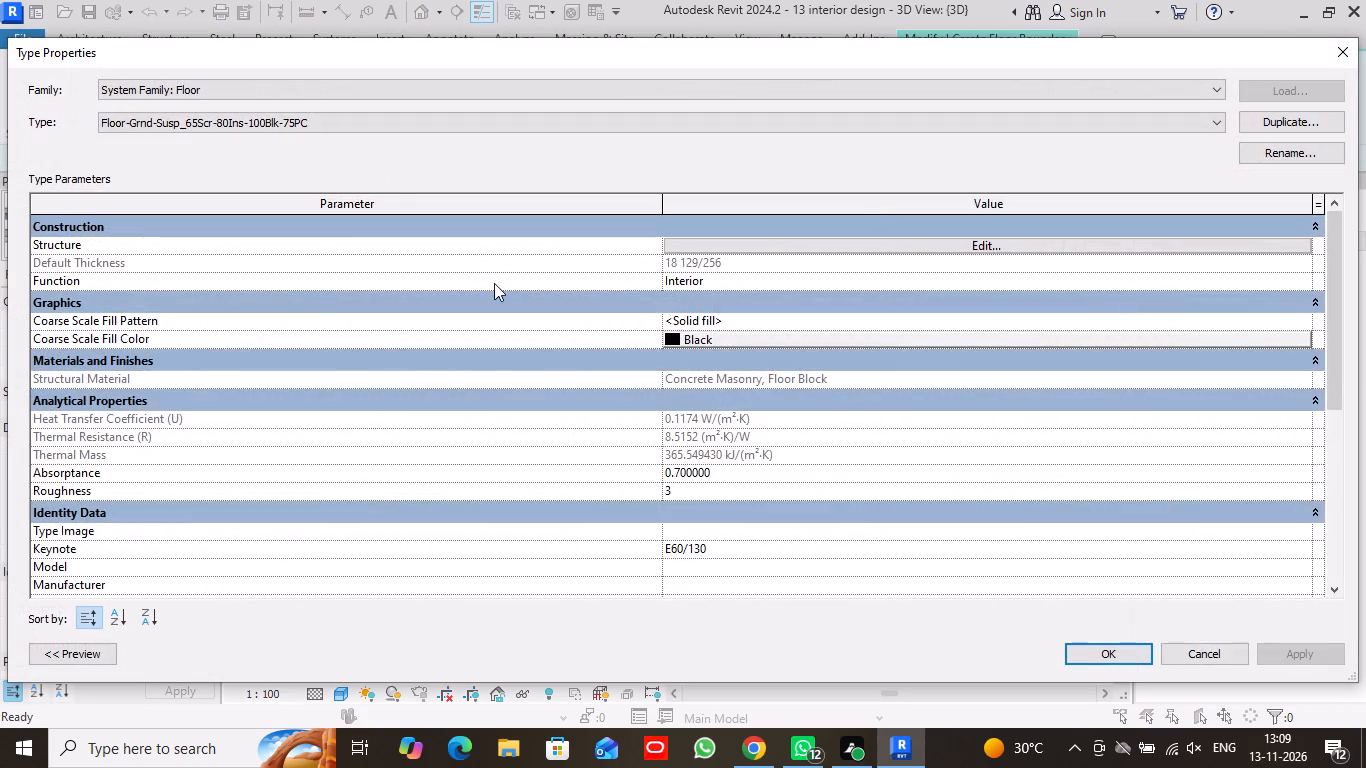
left_click(994, 239)
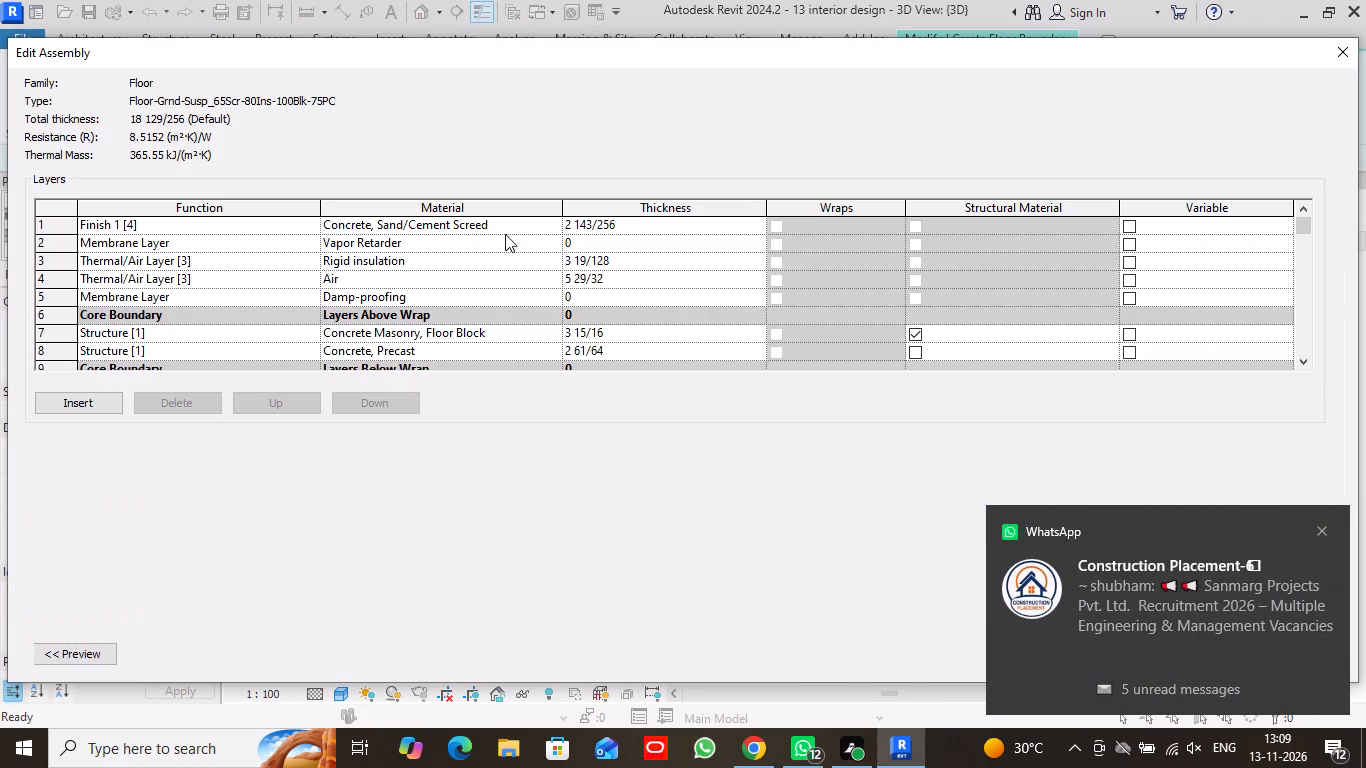
left_click(235, 223)
left_click(196, 408)
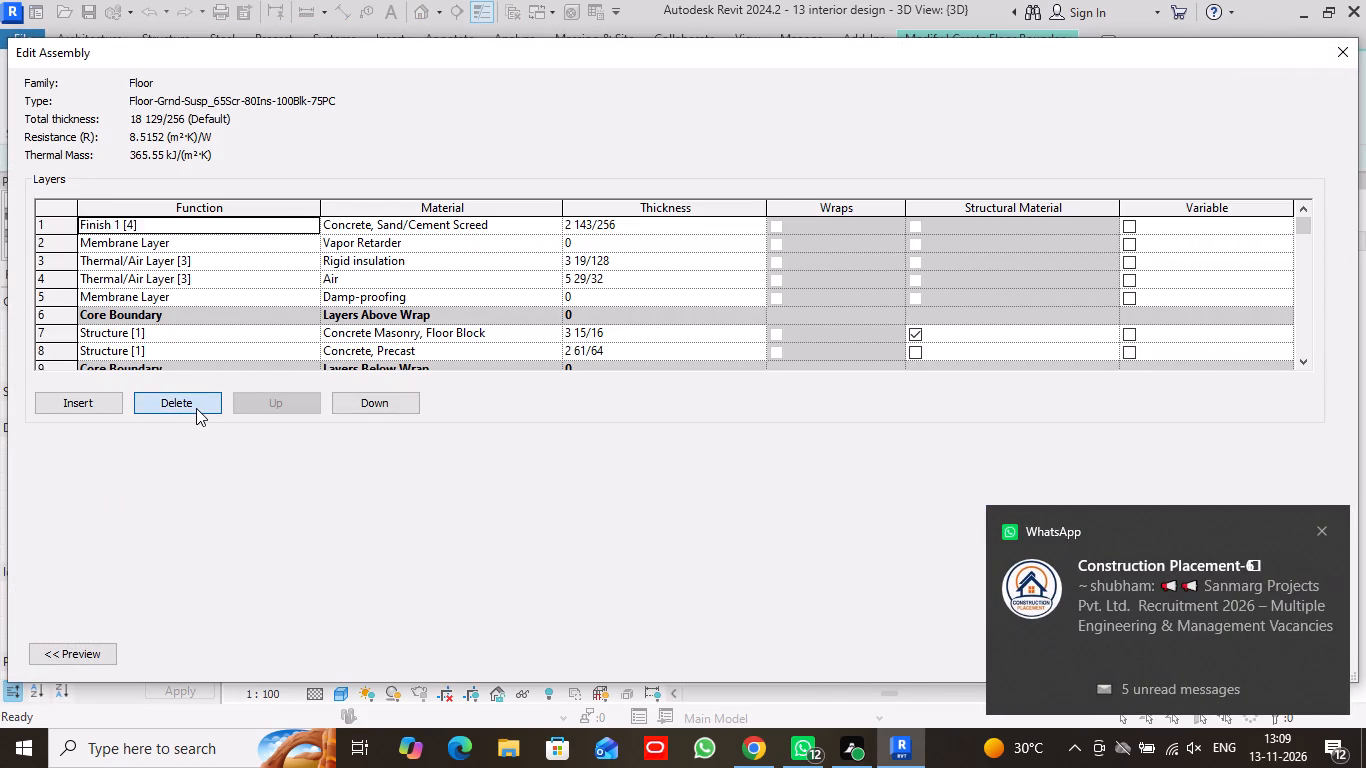
left_click(196, 405)
left_click(196, 405)
left_click(196, 405)
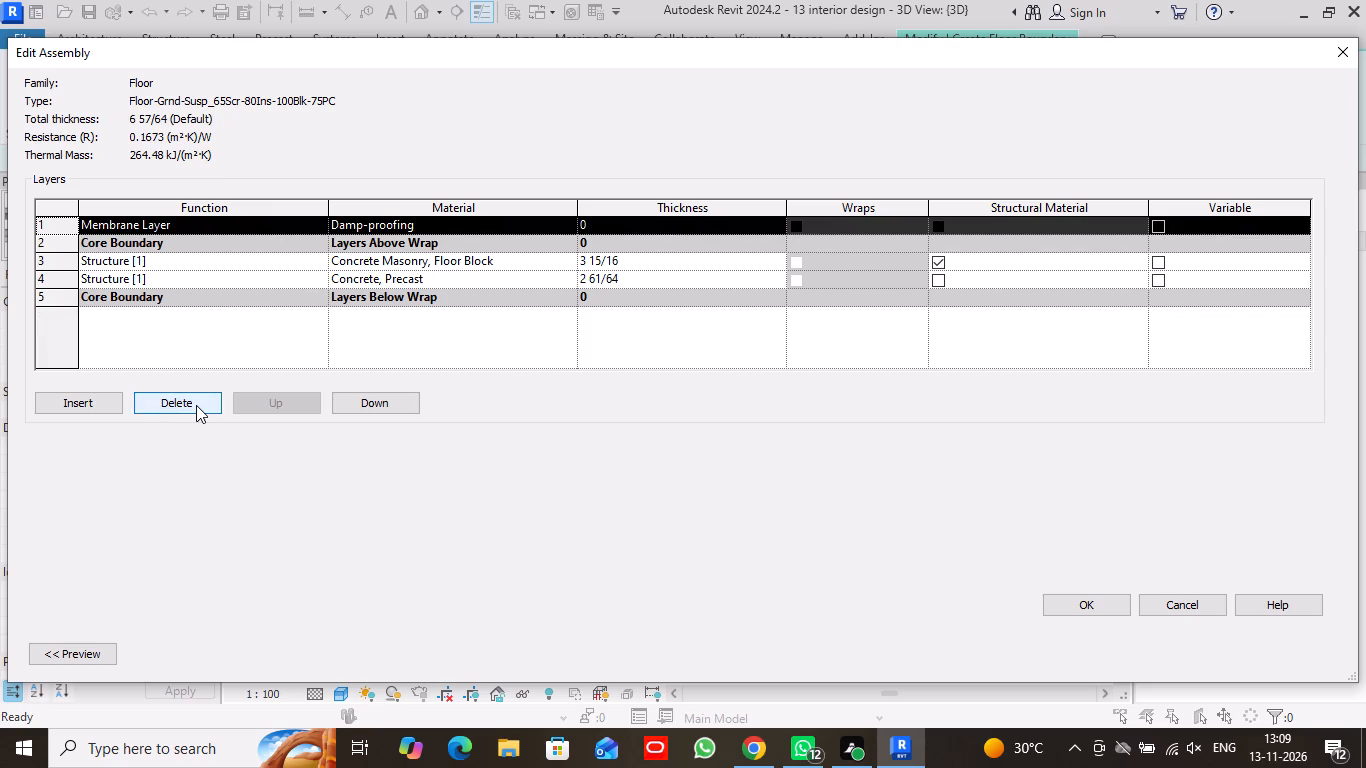
left_click(196, 405)
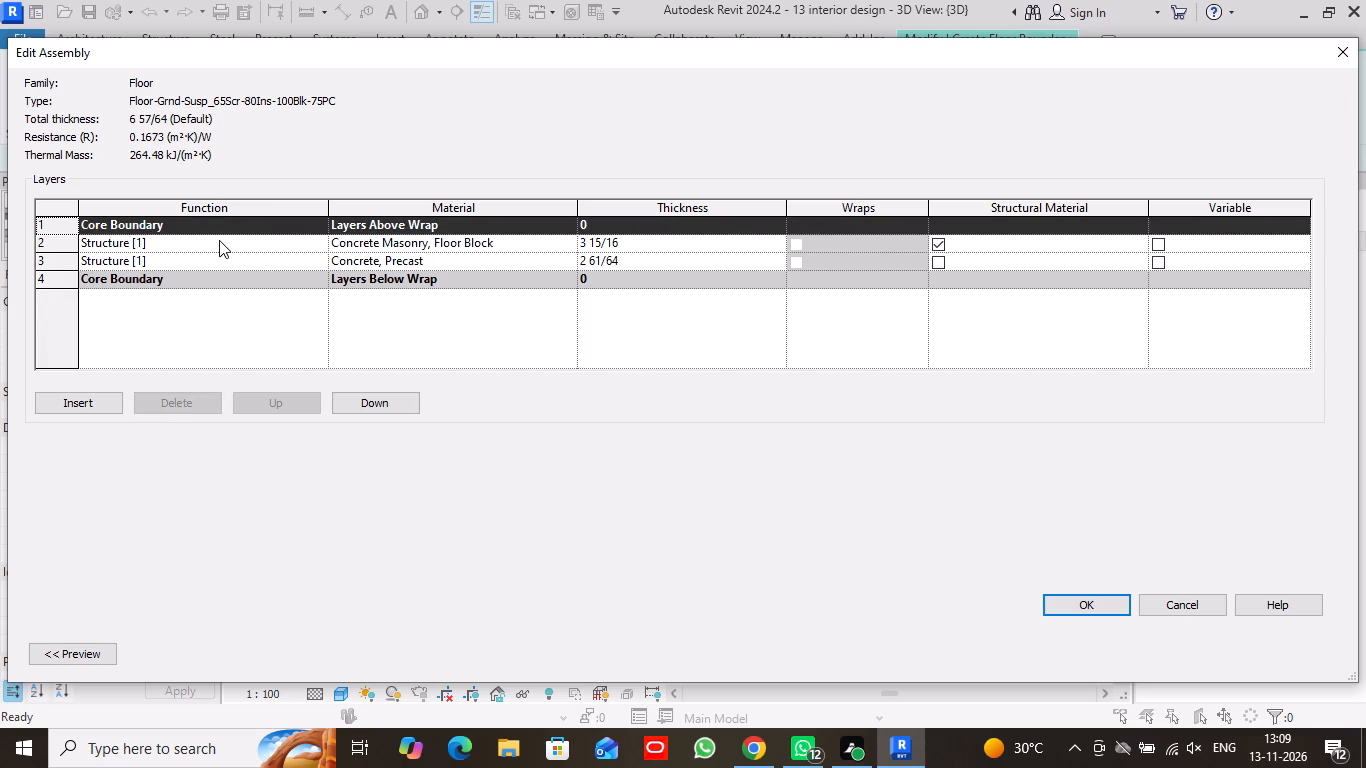
left_click(222, 237)
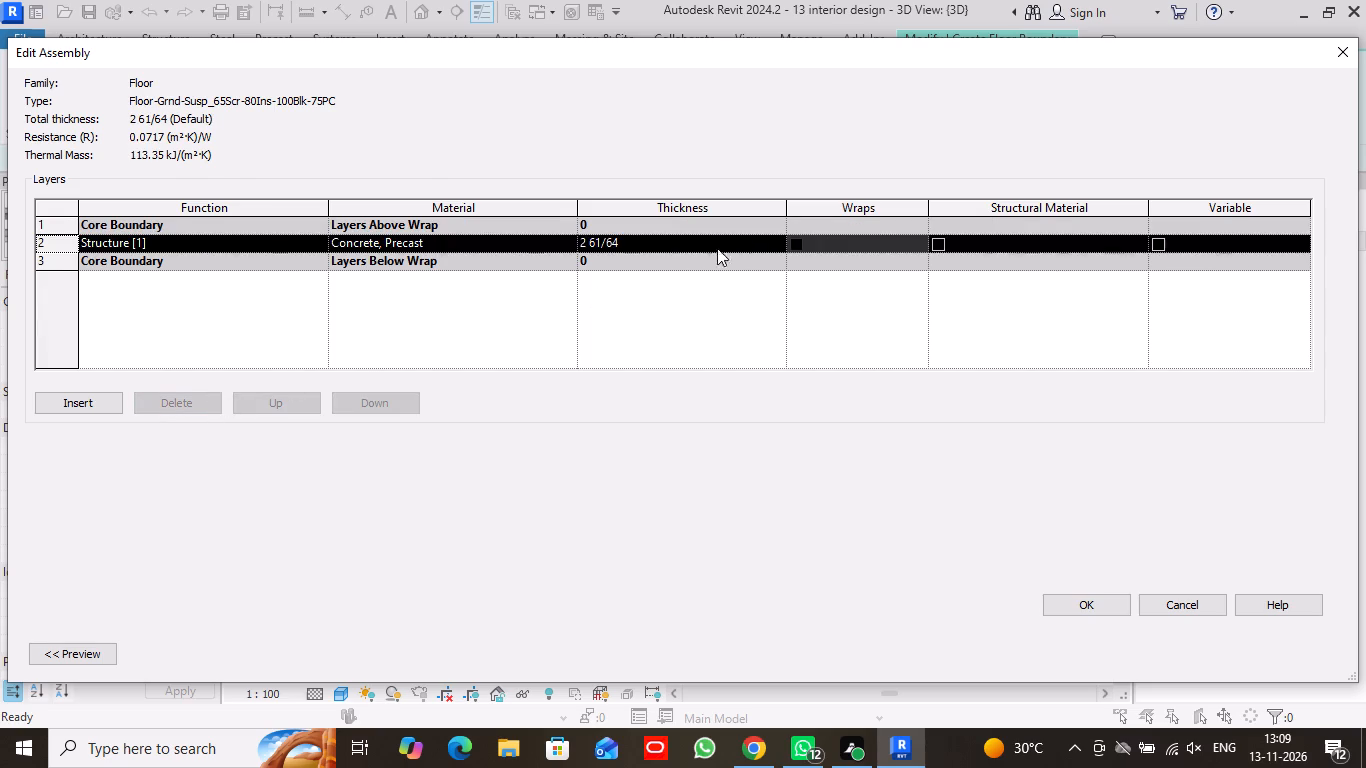
Set the Concrete, Precast layer's thickness to 9" and accept the floor type changes.
left_click(744, 241)
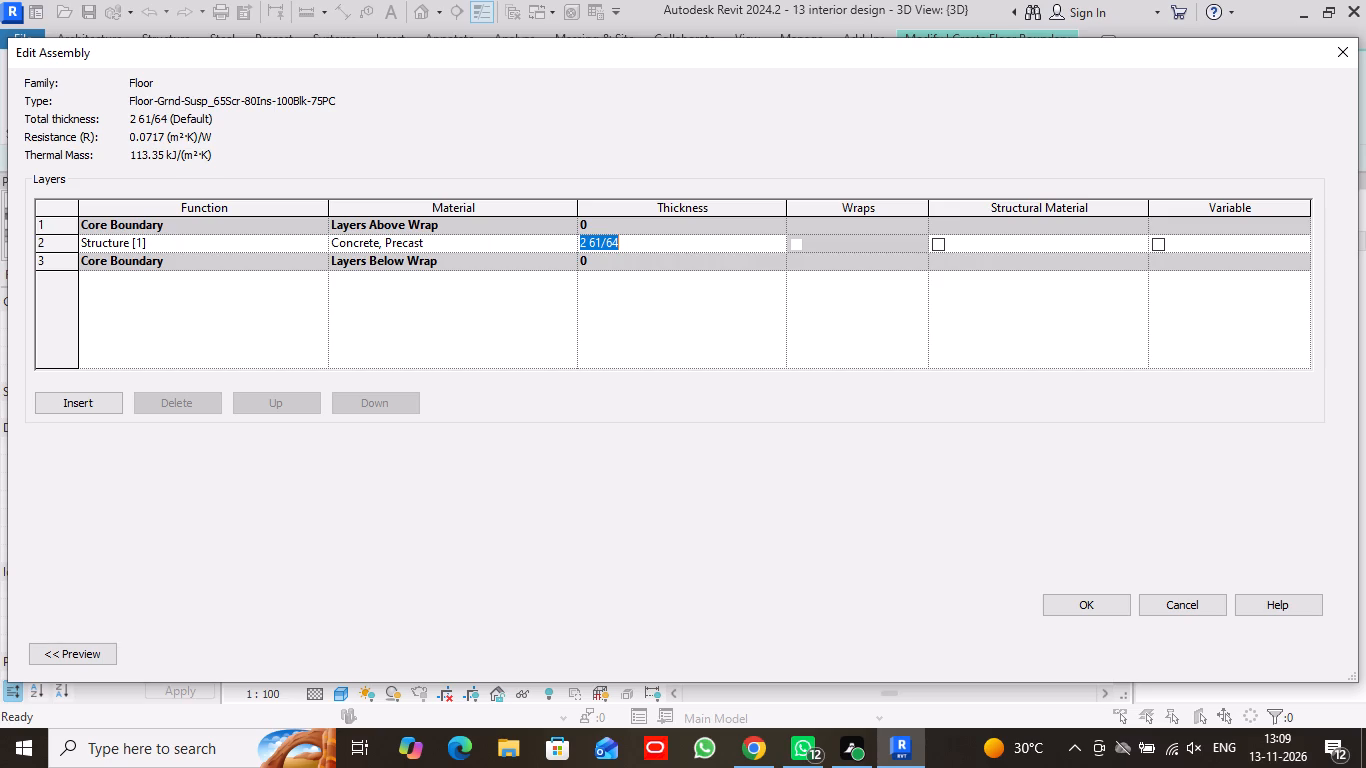
key("9")
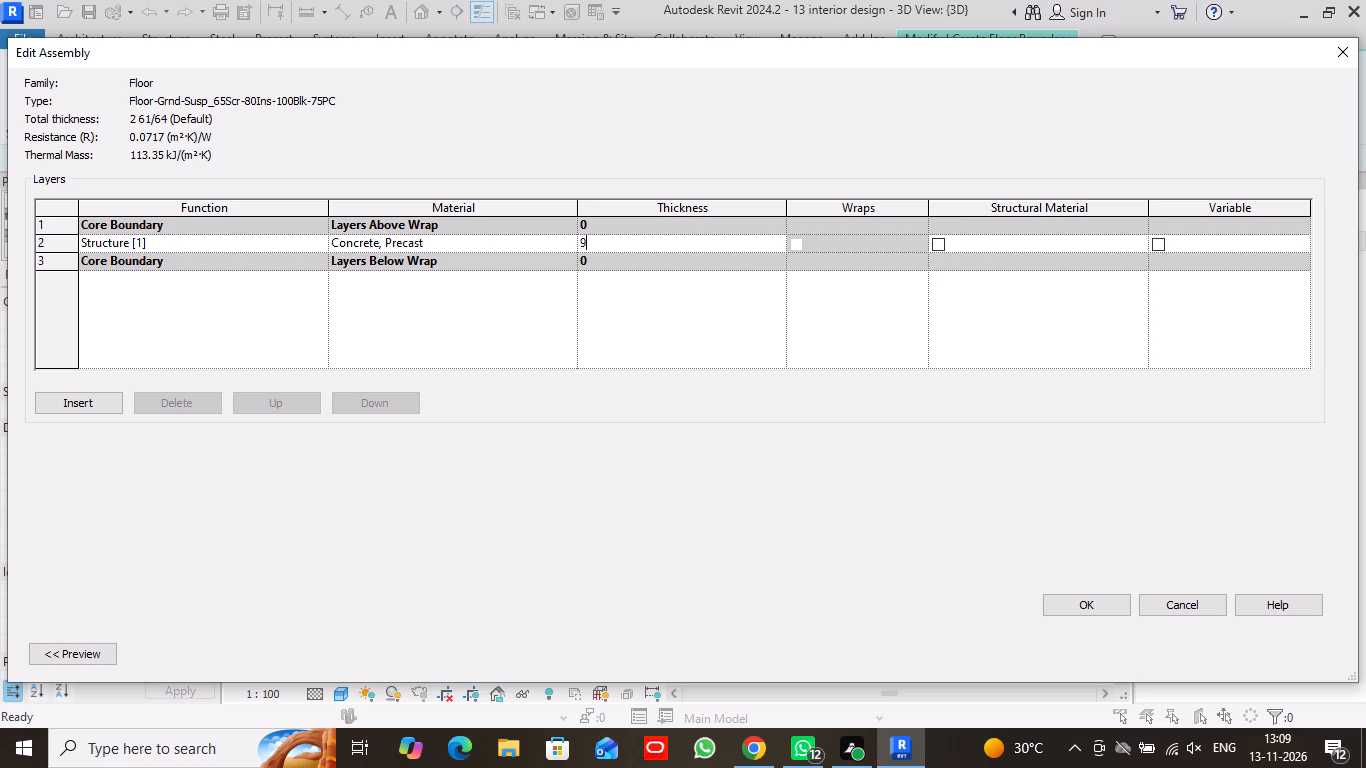
key("shift+quotedbl")
key("Return")
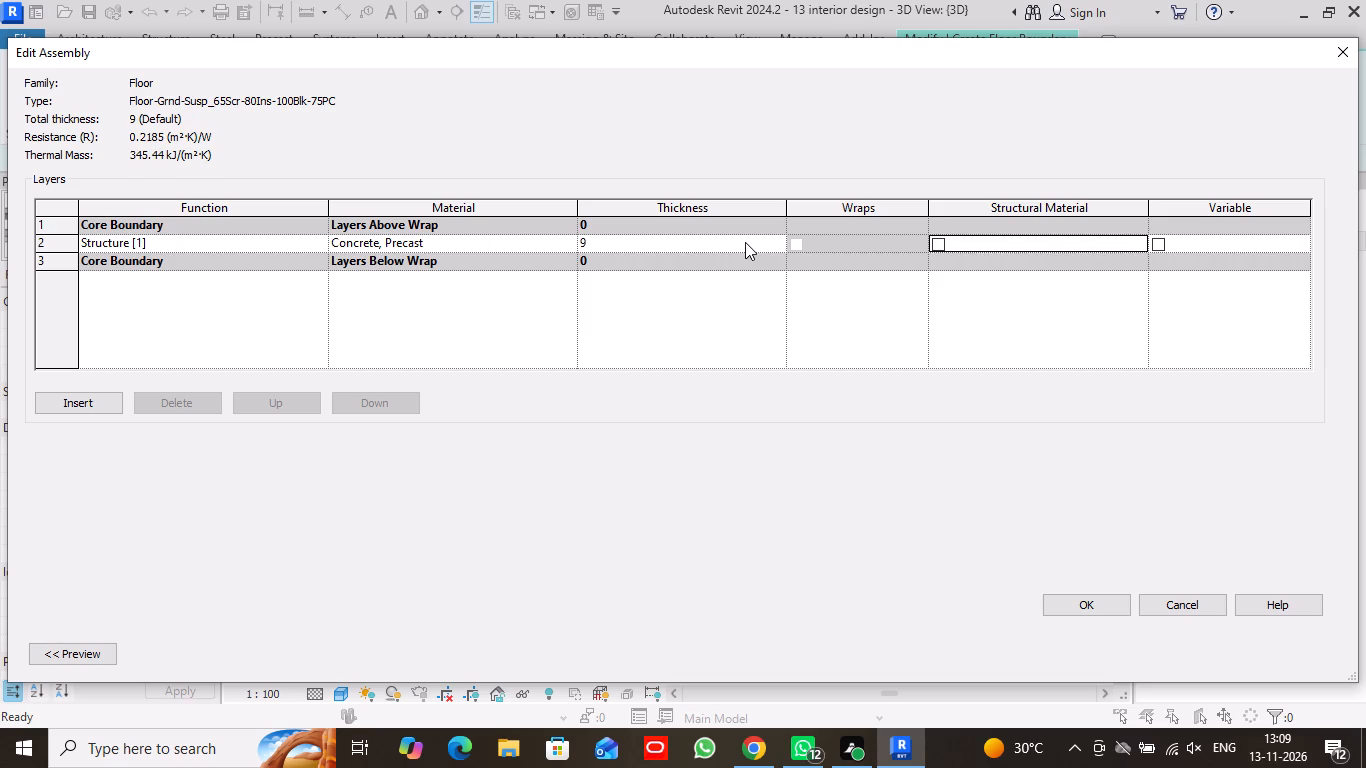
left_click(1093, 603)
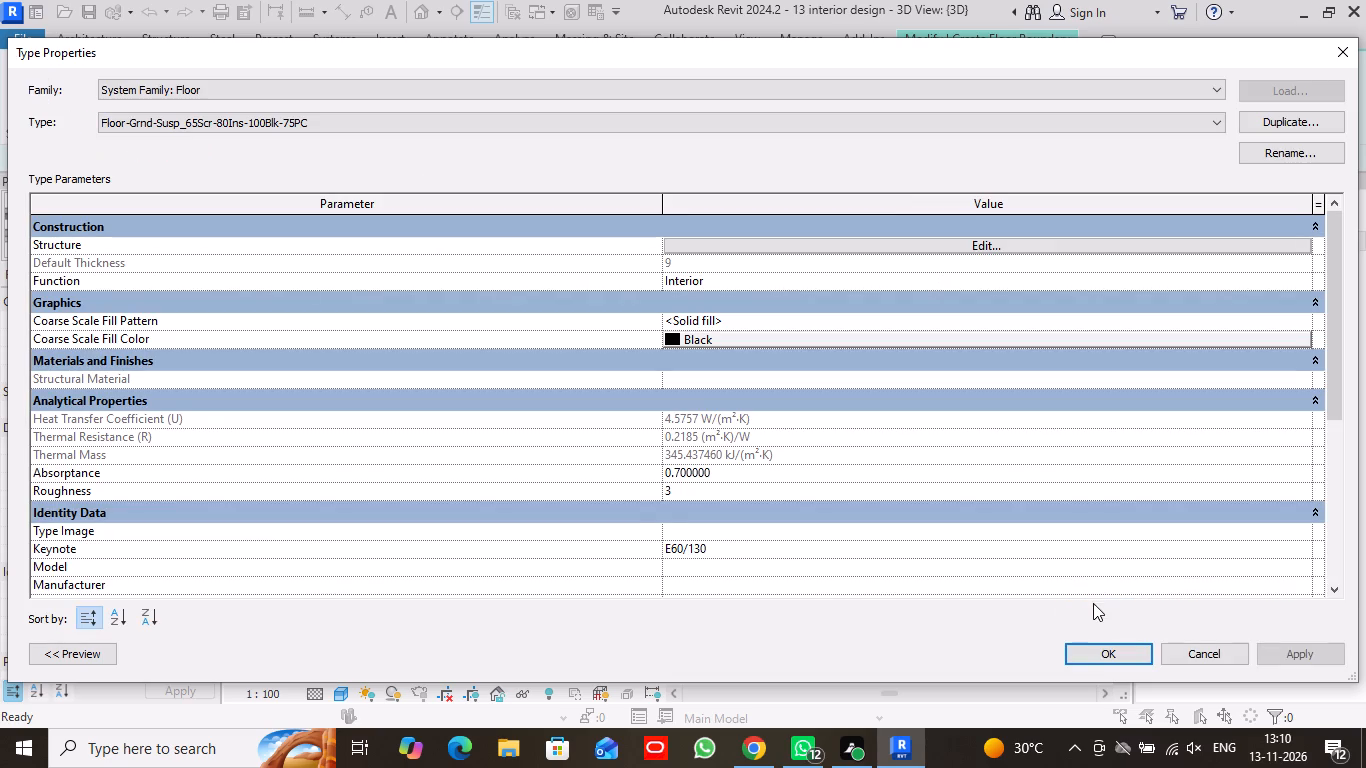
left_click(1110, 655)
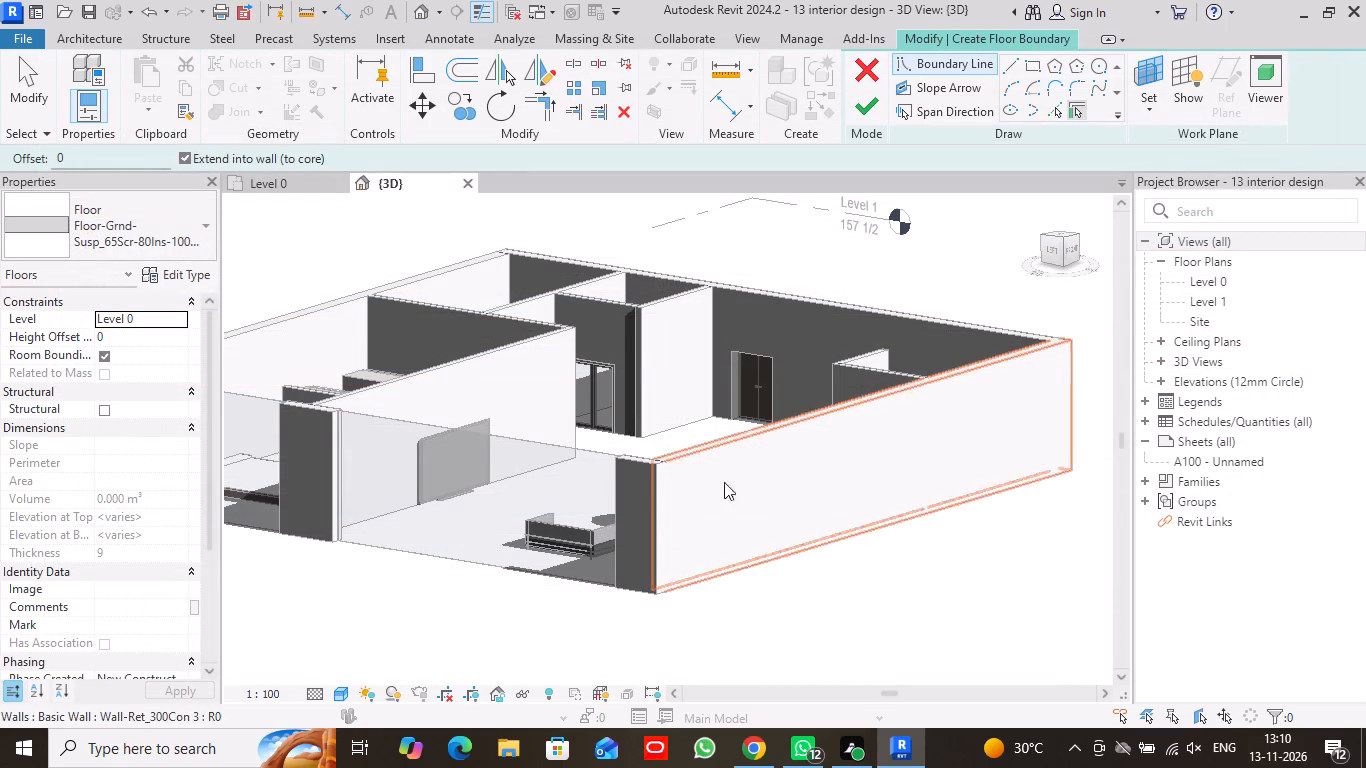
In the Level 0 plan, sketch the floor boundary from the bedroom dividing wall's inner corner along the living room's outer walls, about 539 across, and up the kitchen partition.
left_click(289, 184)
scroll(737, 406, "down", 4)
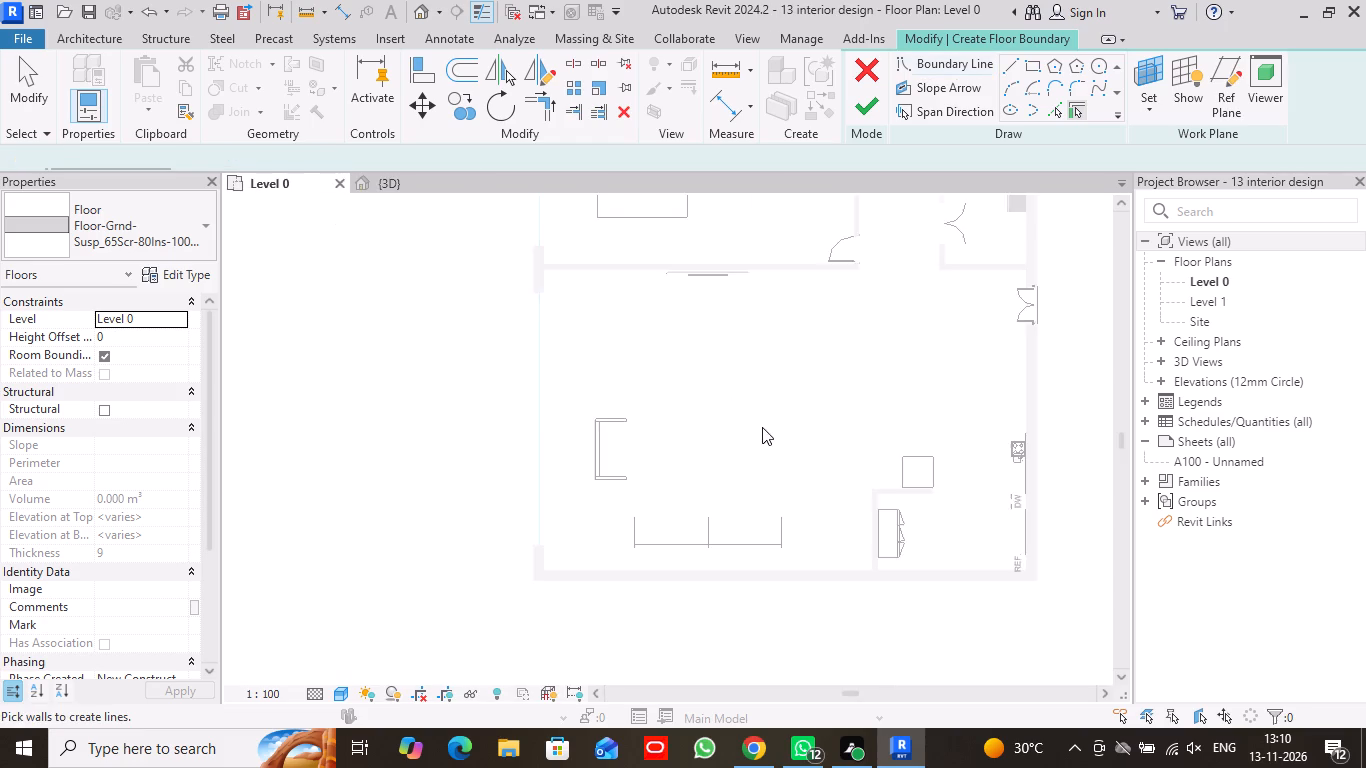
scroll(762, 427, "down", 2)
middle_click_drag(821, 393, 695, 423)
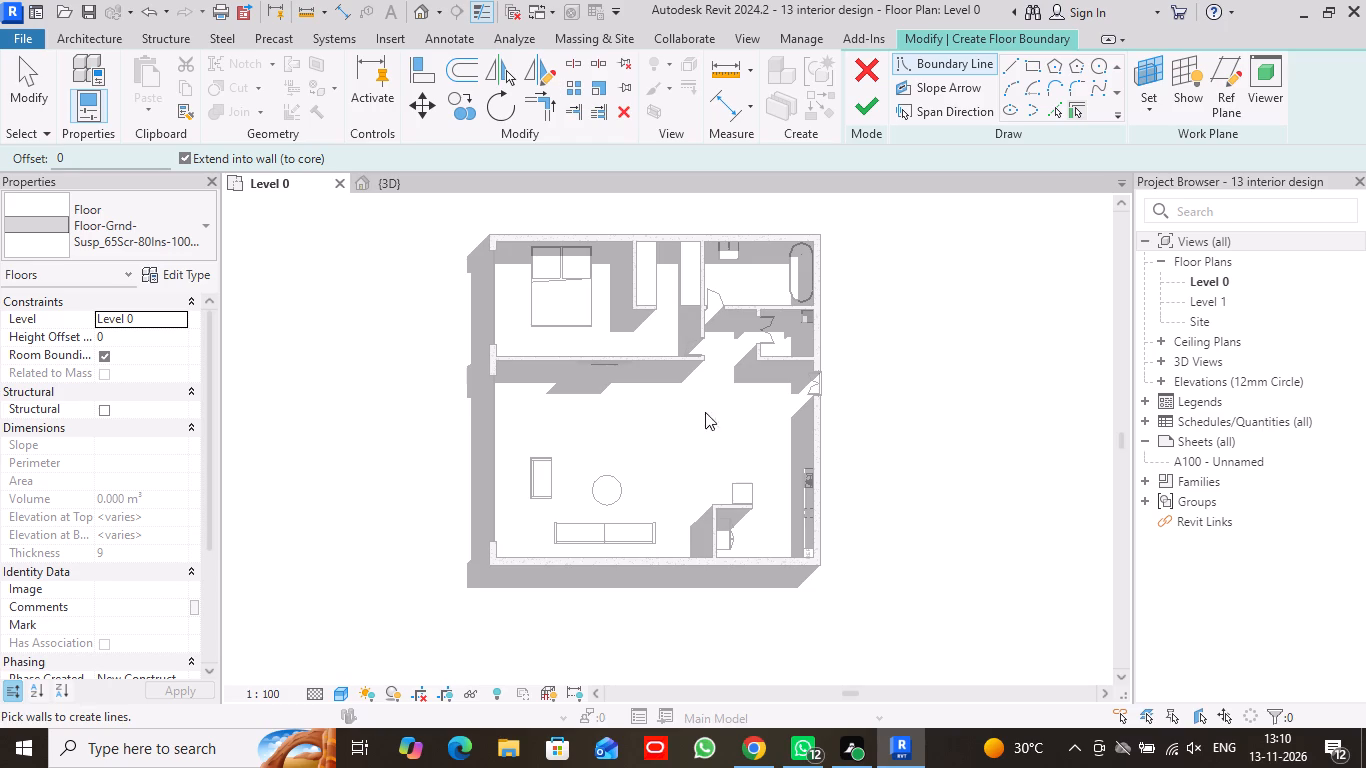
left_click(1055, 111)
scroll(611, 421, "up", 3)
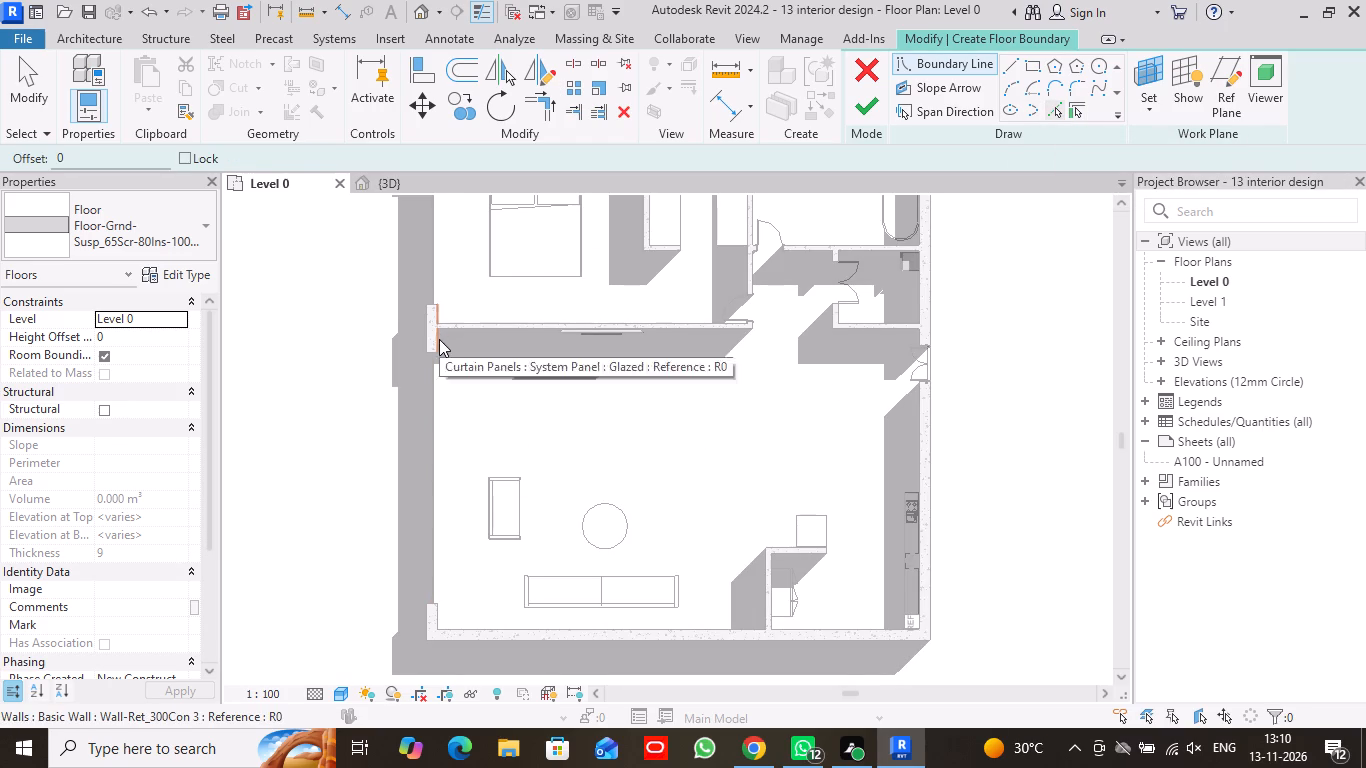
scroll(438, 340, "up", 4)
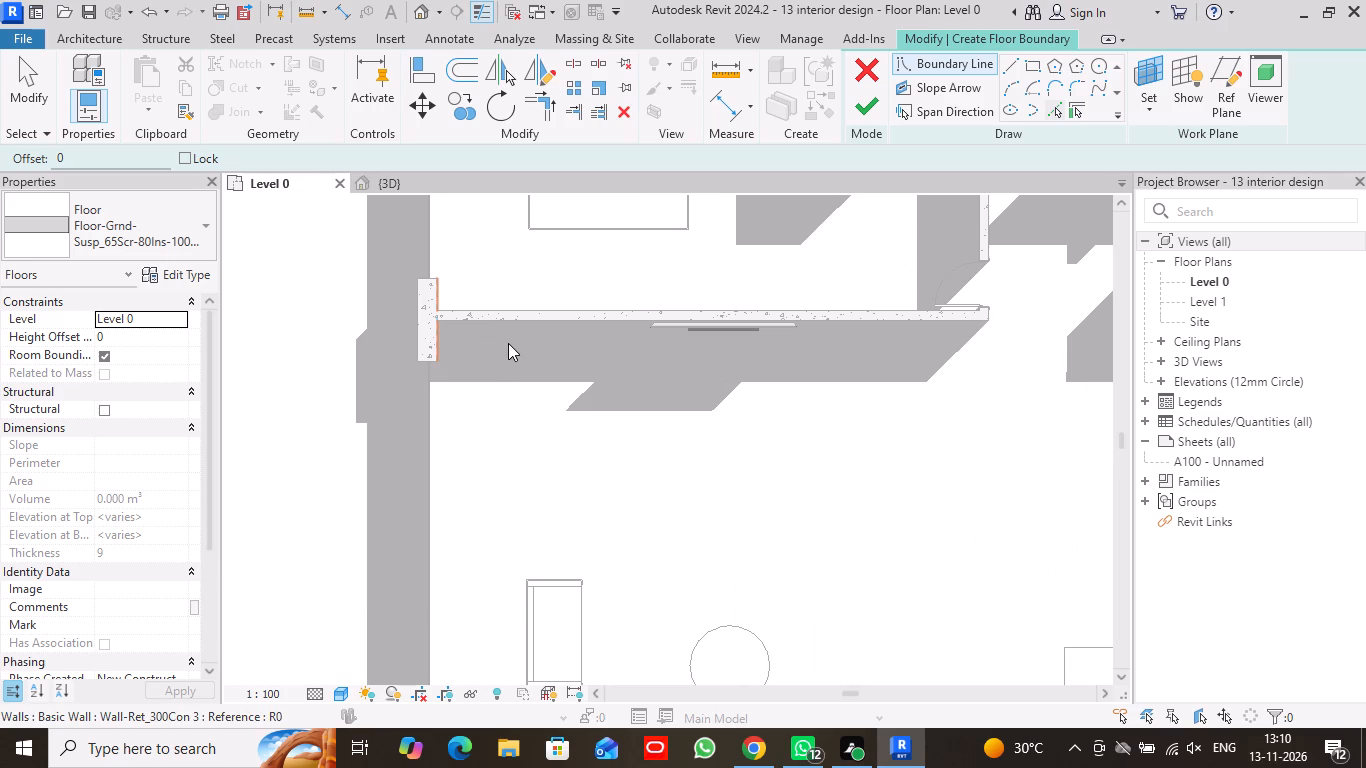
left_click(1008, 61)
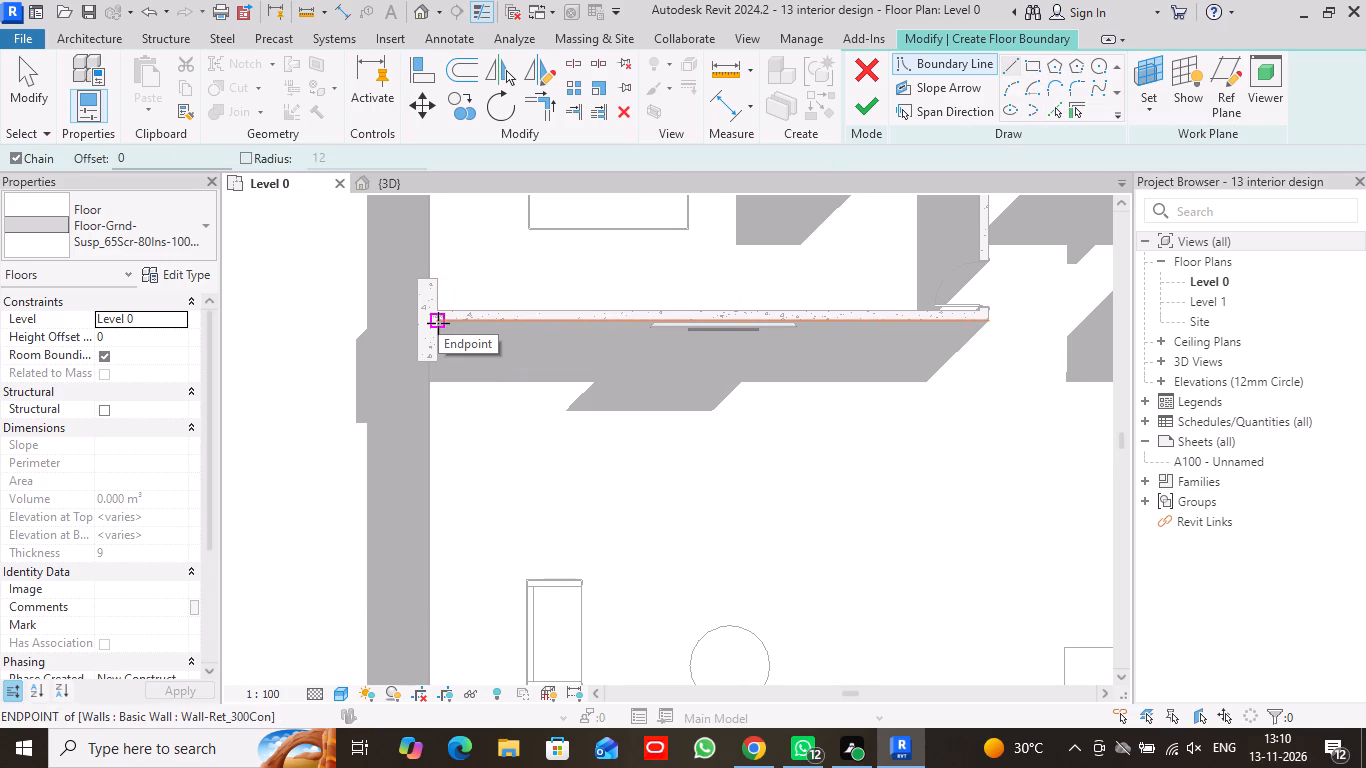
left_click(438, 323)
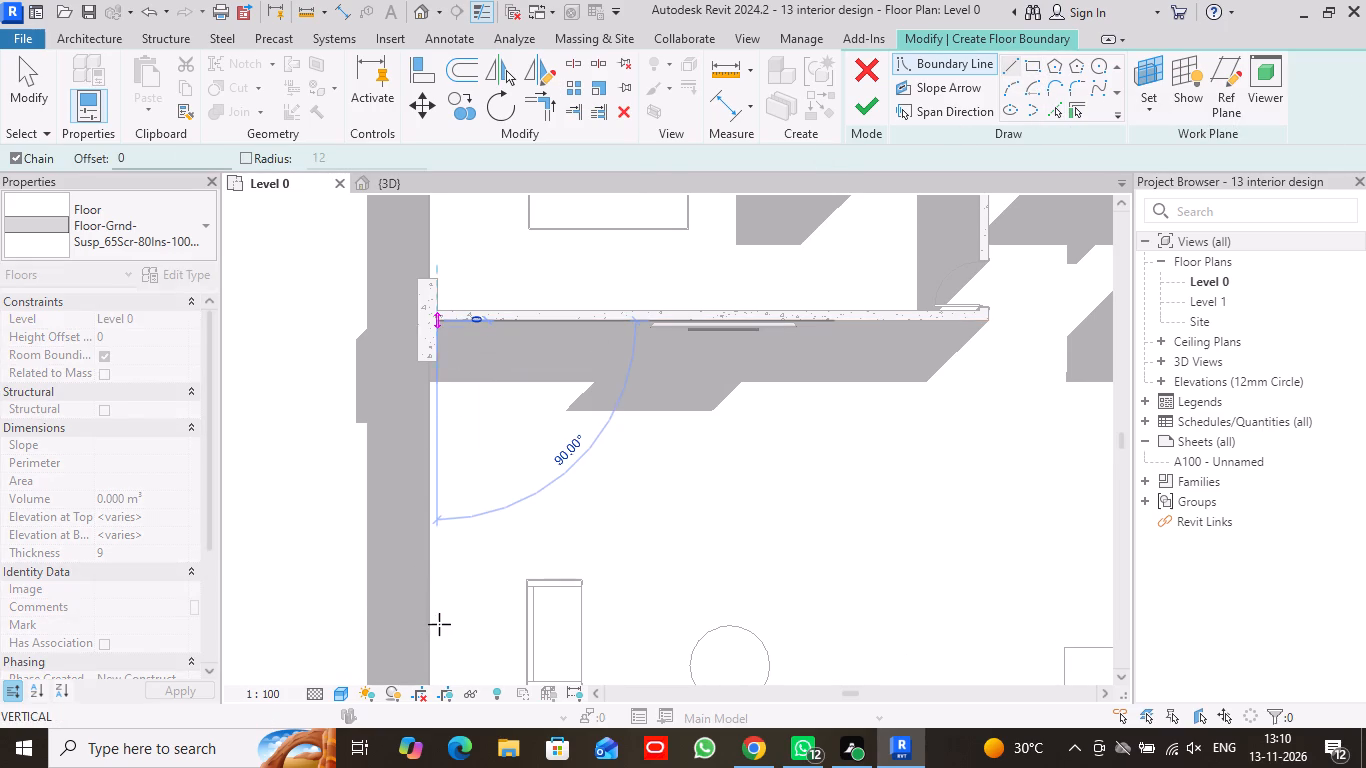
middle_click_drag(445, 621, 490, 307)
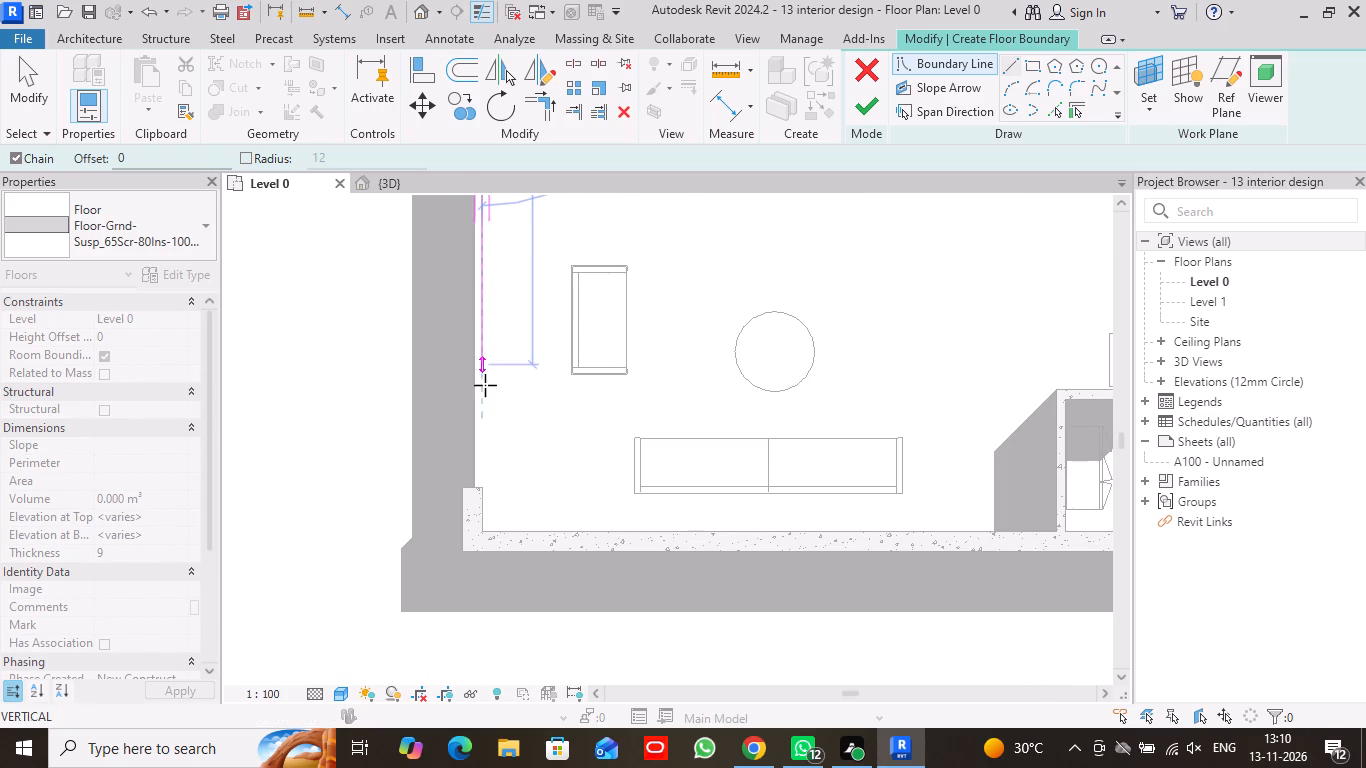
left_click(482, 527)
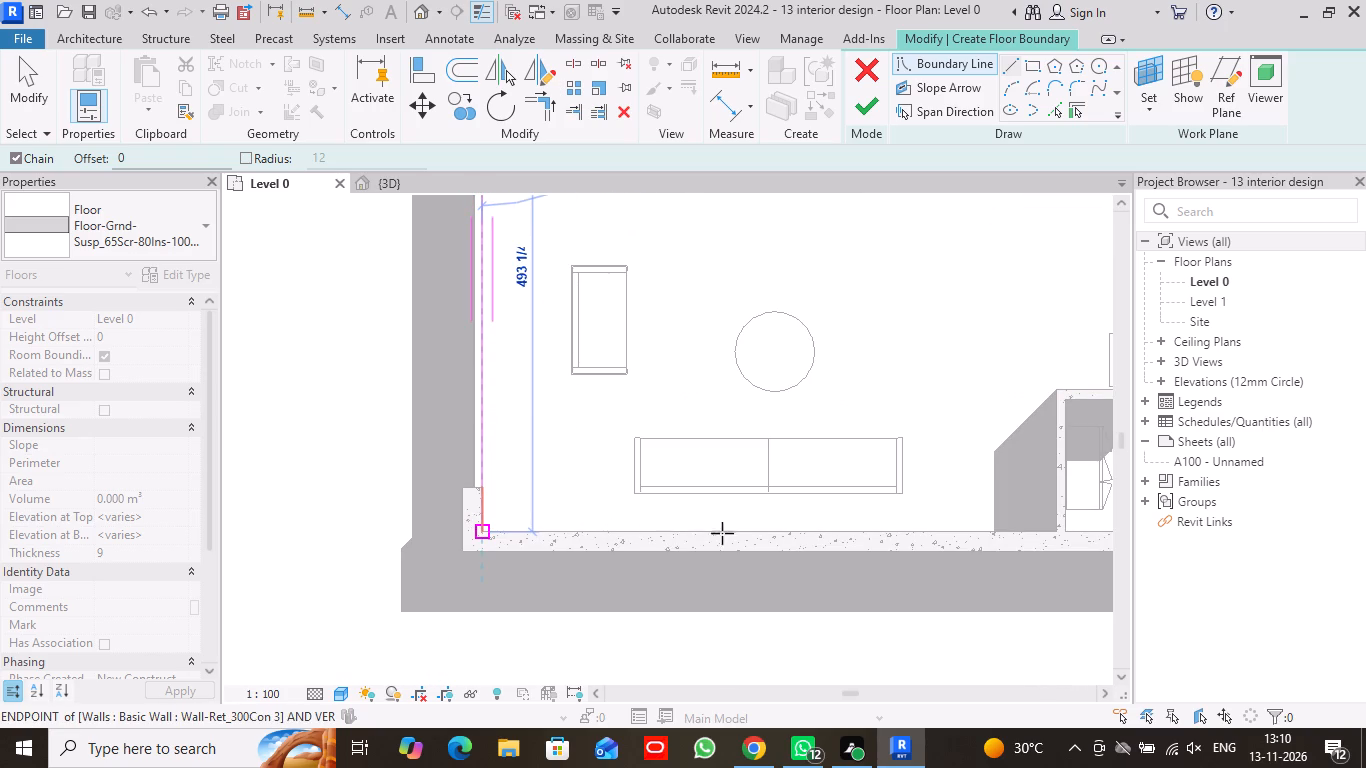
left_click(1053, 532)
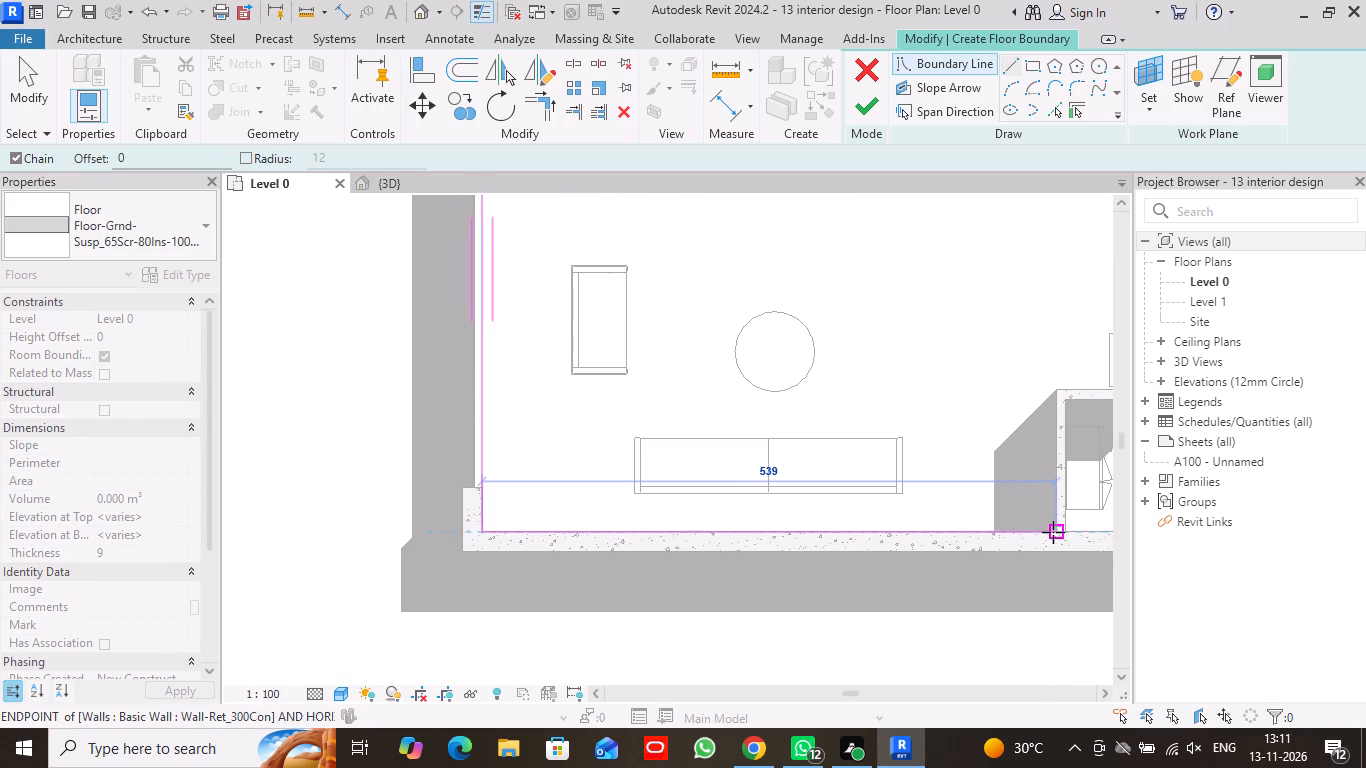
left_click(1054, 391)
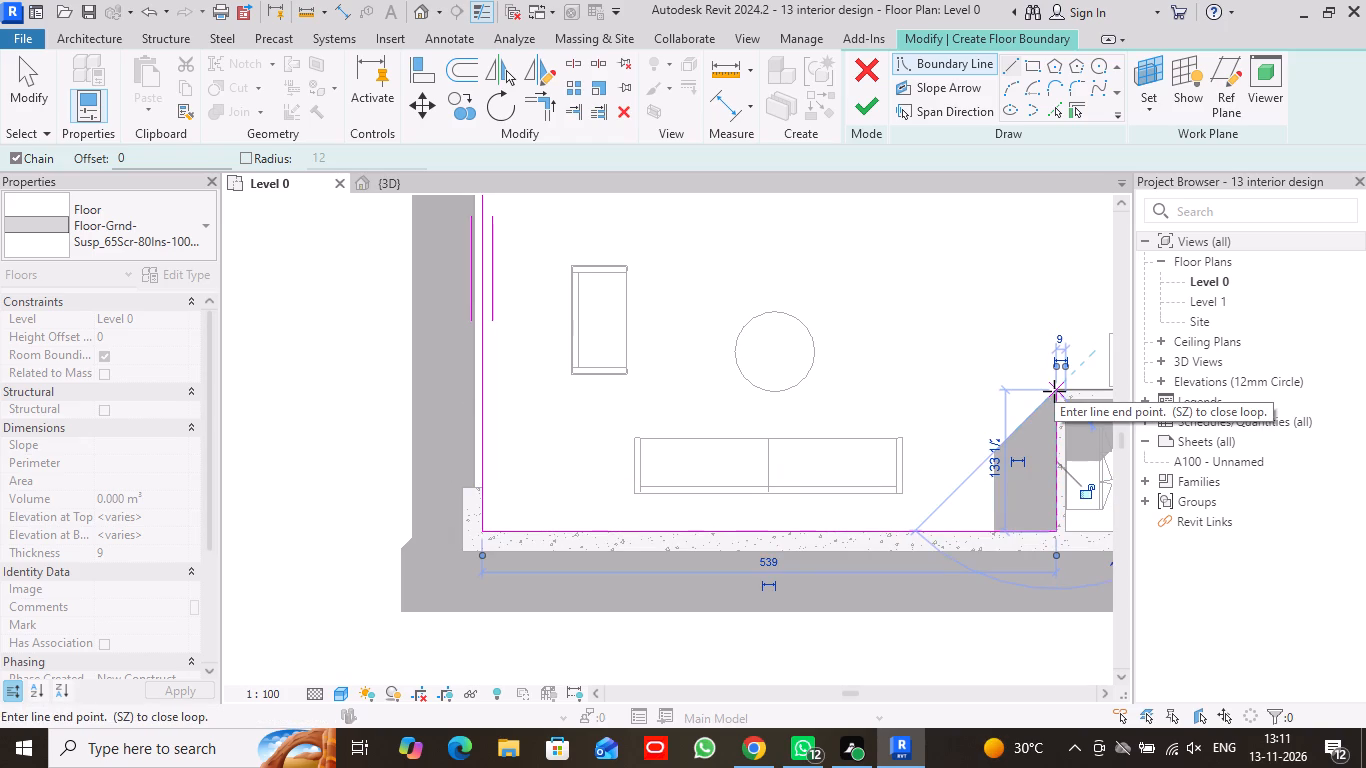
Continue the floor boundary about 50 along the partition, about 54 up beside the lateral file cabinet, and about 144 toward the kitchen counter.
middle_click_drag(1054, 391, 515, 408)
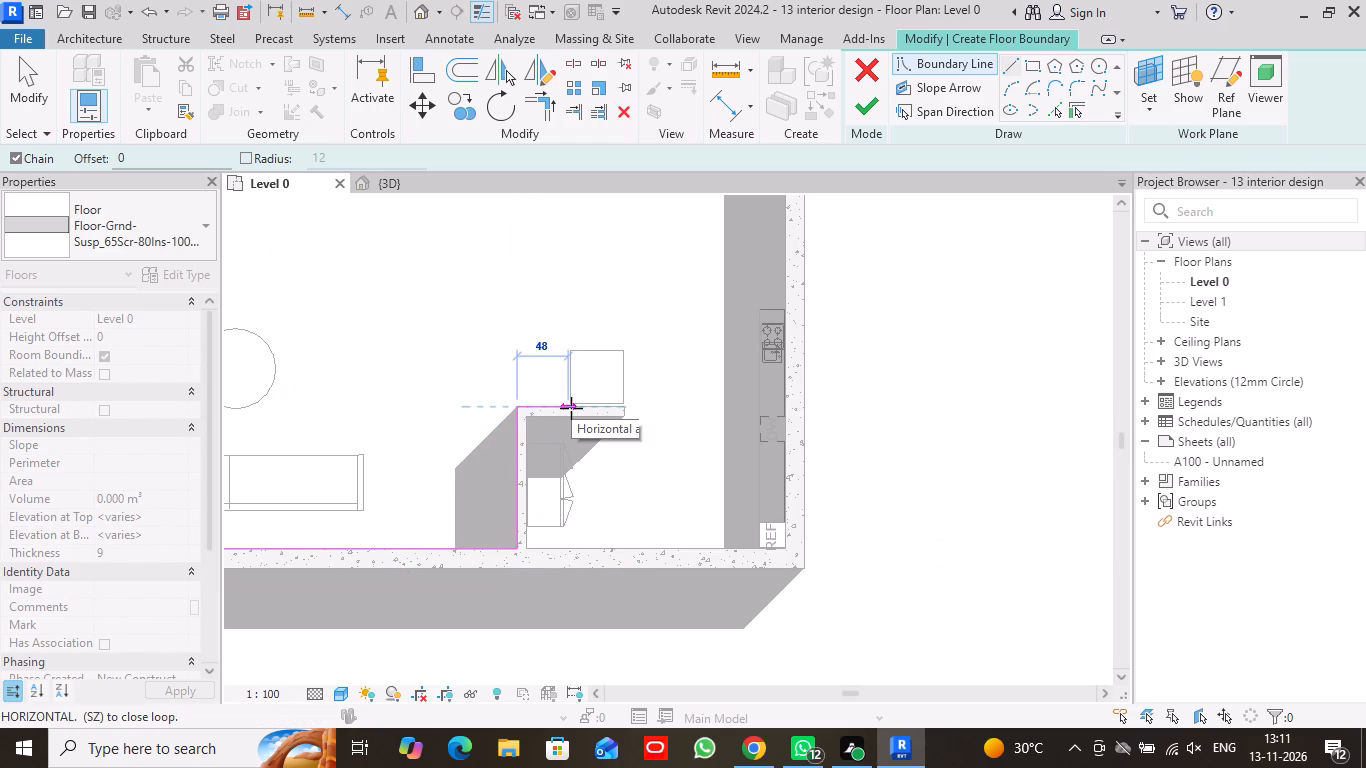
scroll(568, 405, "up", 4)
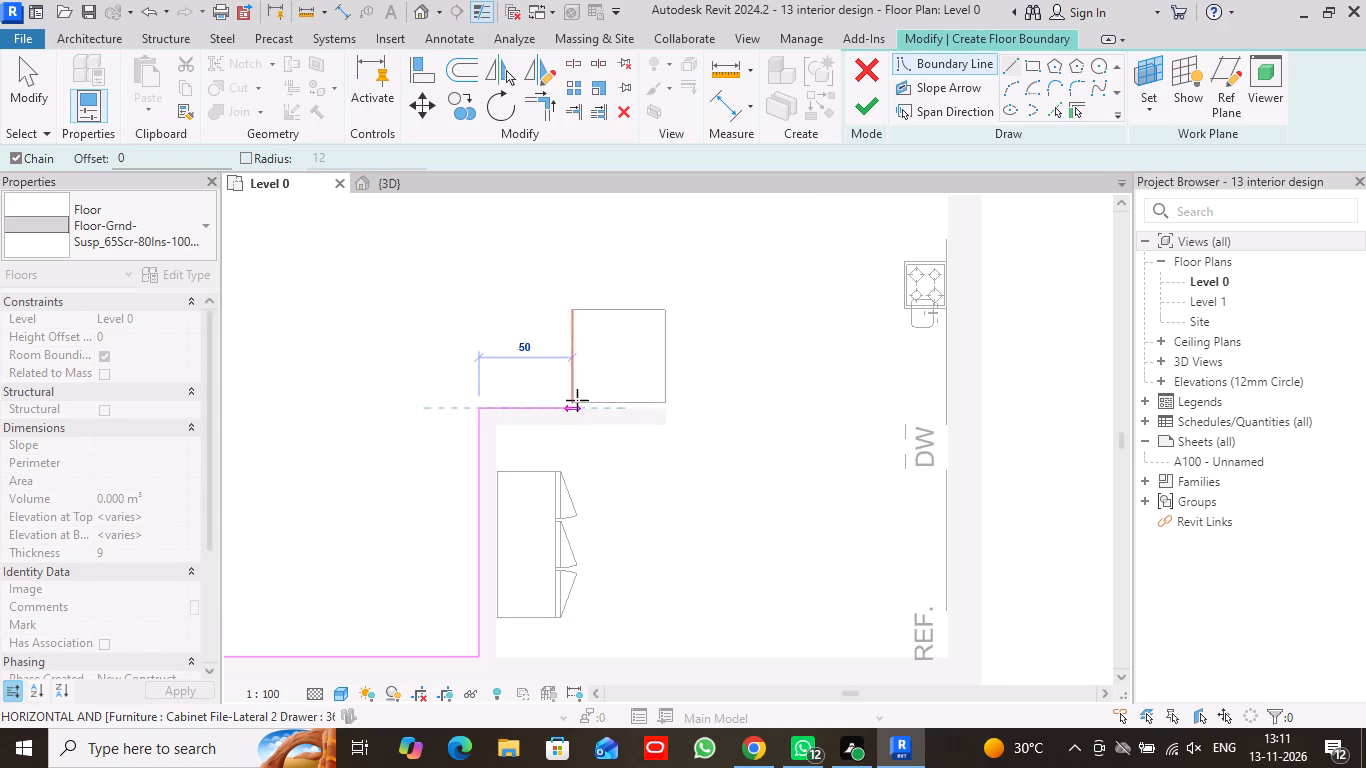
left_click(572, 408)
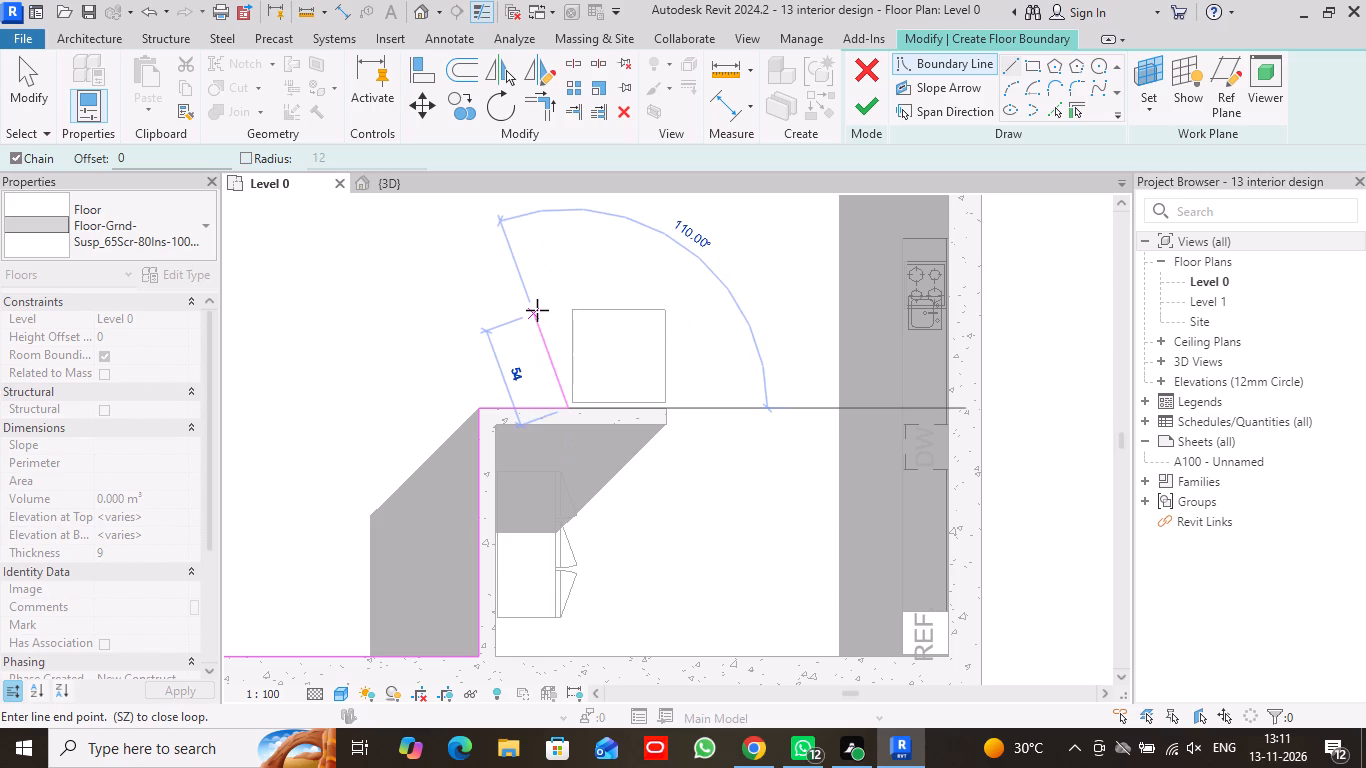
left_click(570, 309)
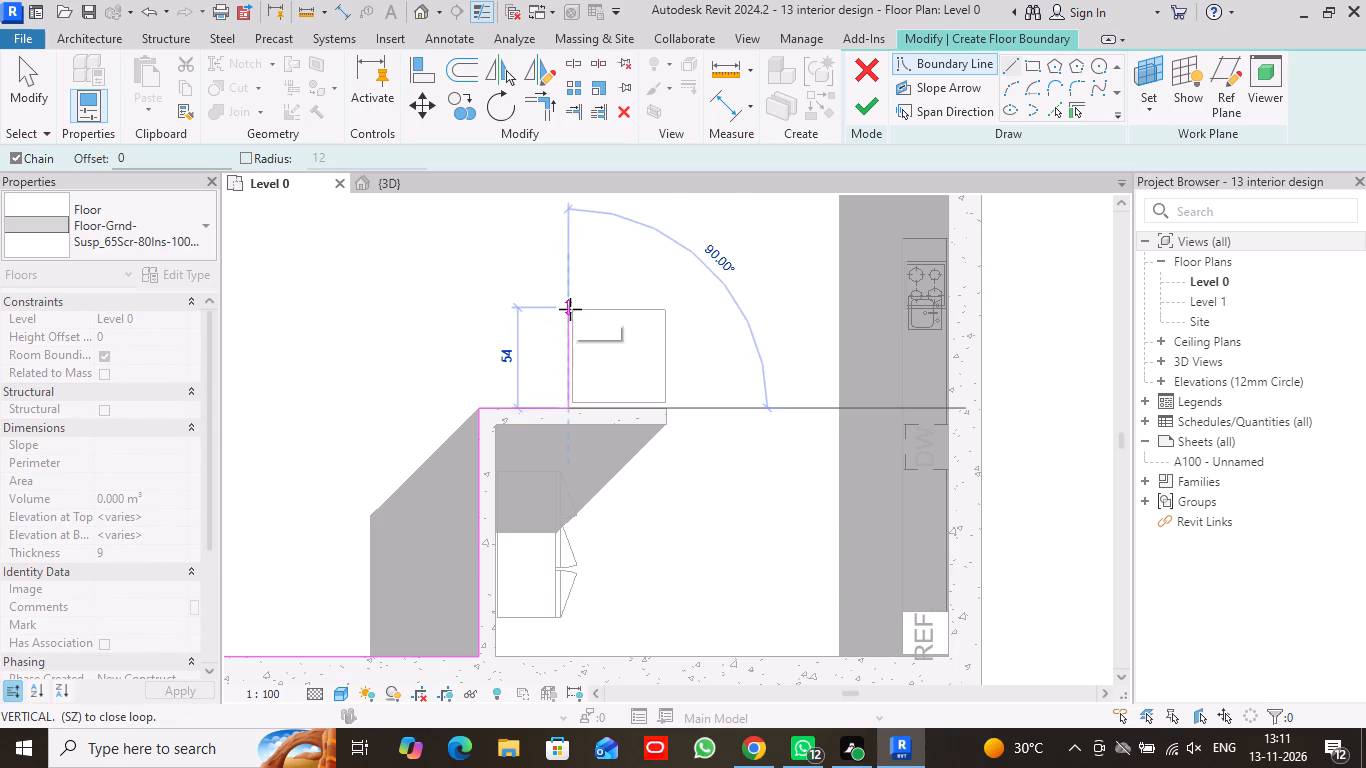
left_click(839, 308)
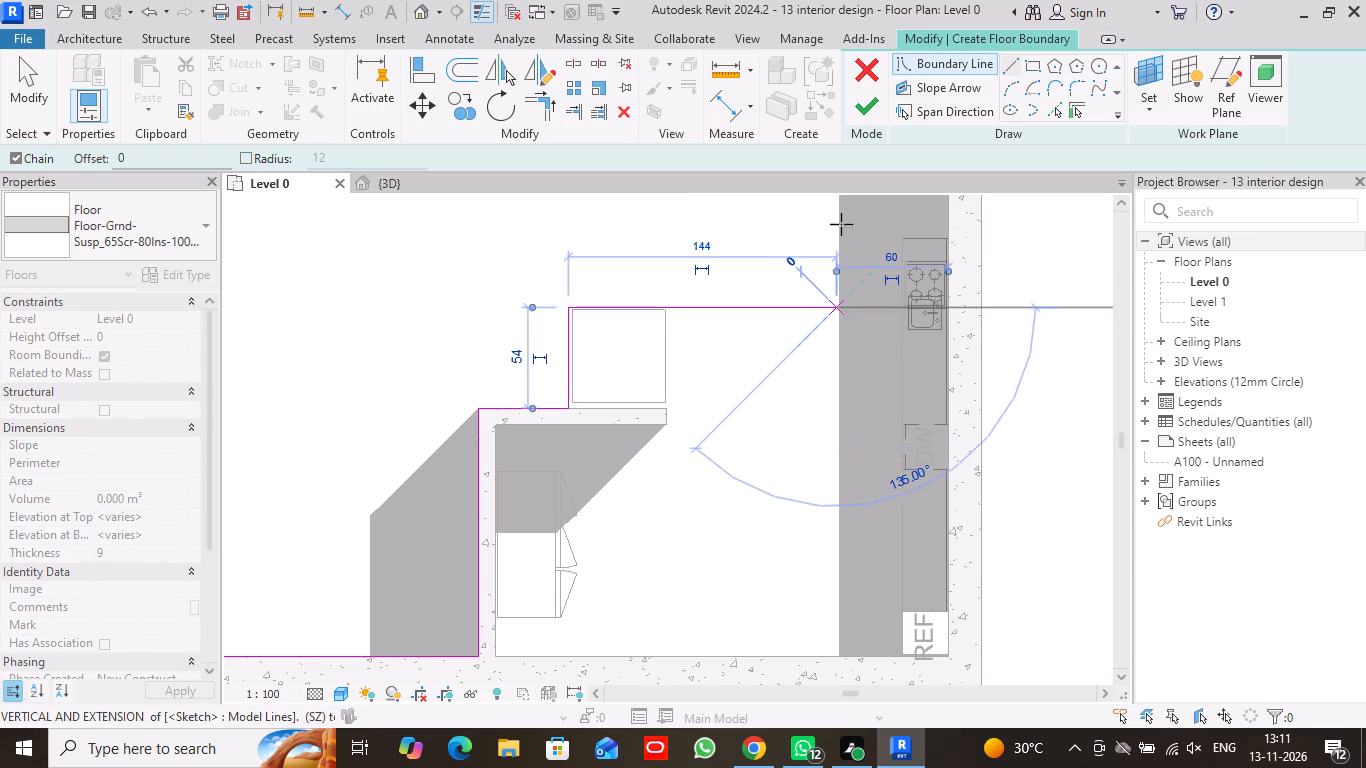
Extend the floor boundary about 30 toward the counter, up past the counter's end near the cooktop, and about 29 across to the exterior wall.
middle_click_drag(837, 213, 812, 362)
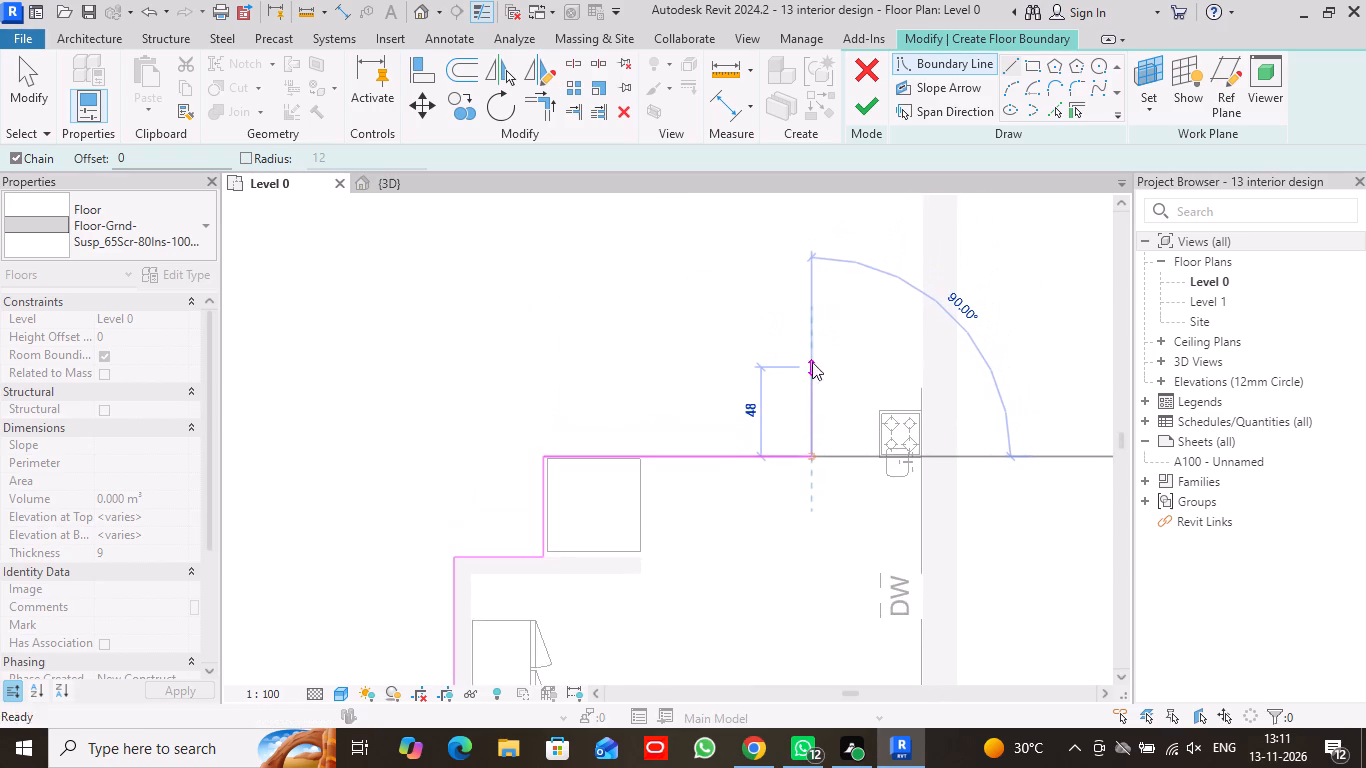
middle_click_drag(812, 252, 788, 458)
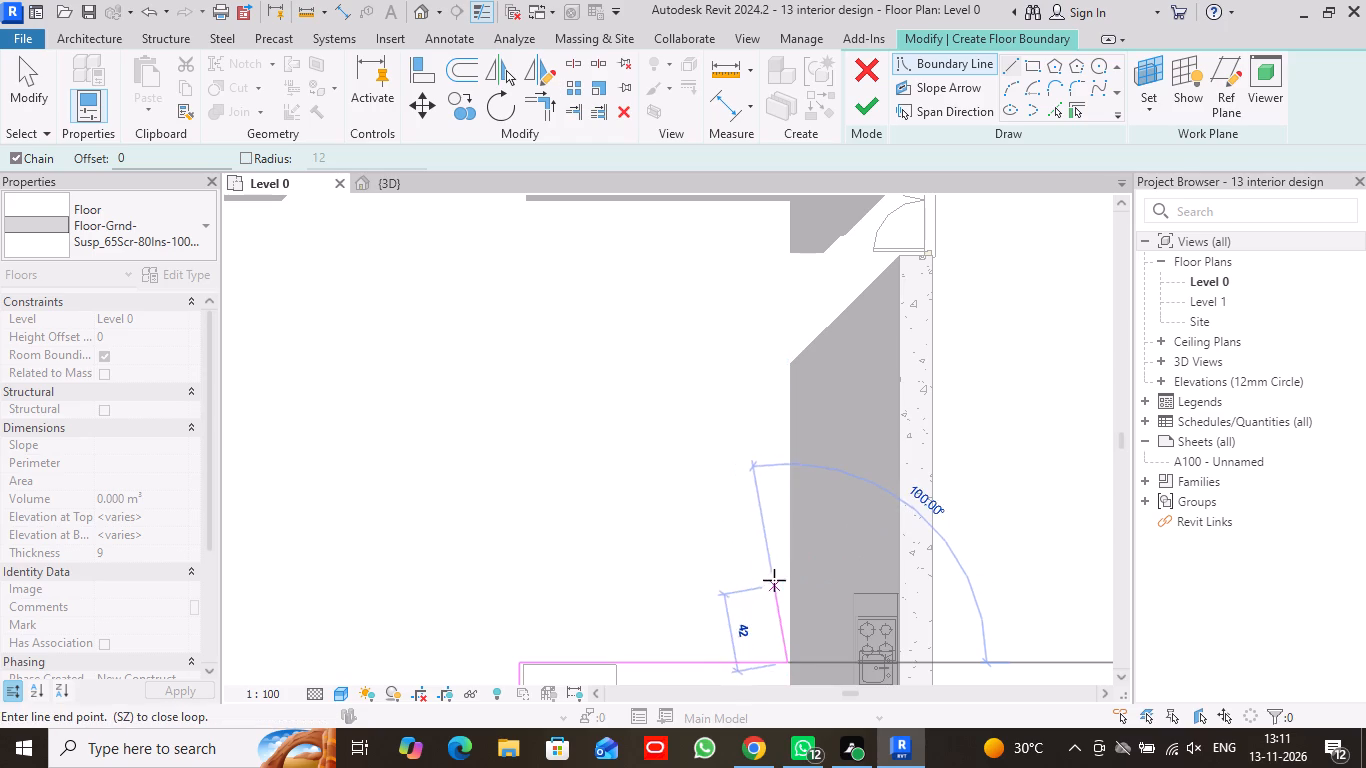
scroll(788, 574, "down", 2)
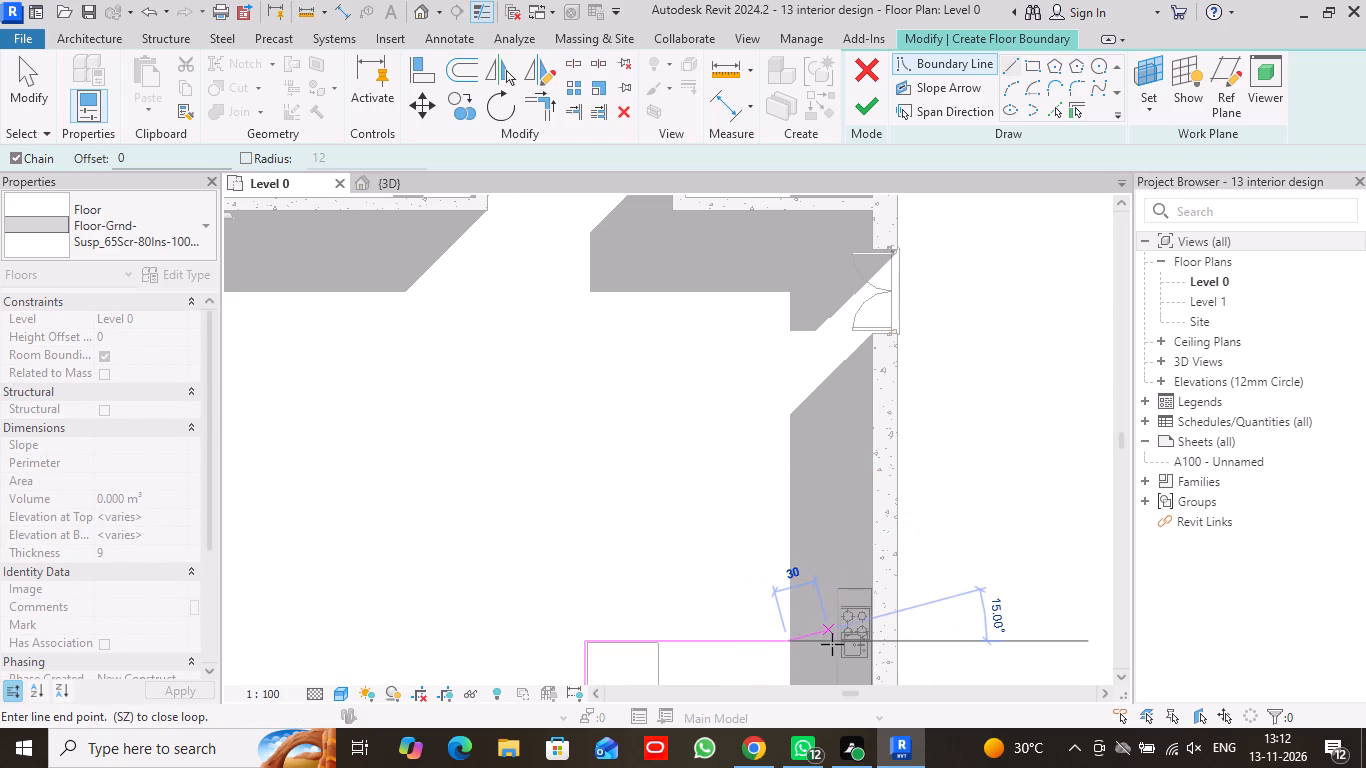
middle_click_drag(832, 644, 622, 468)
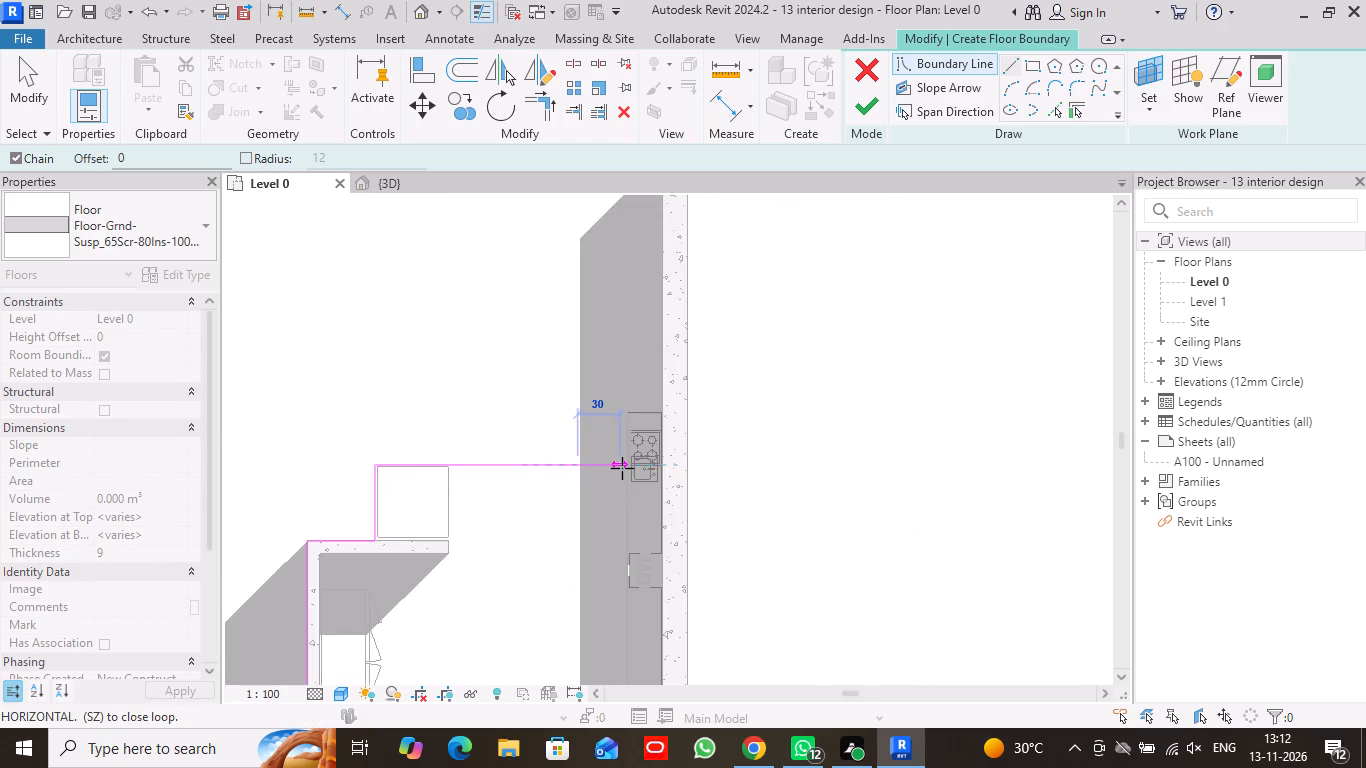
scroll(622, 468, "up", 6)
left_click(620, 460)
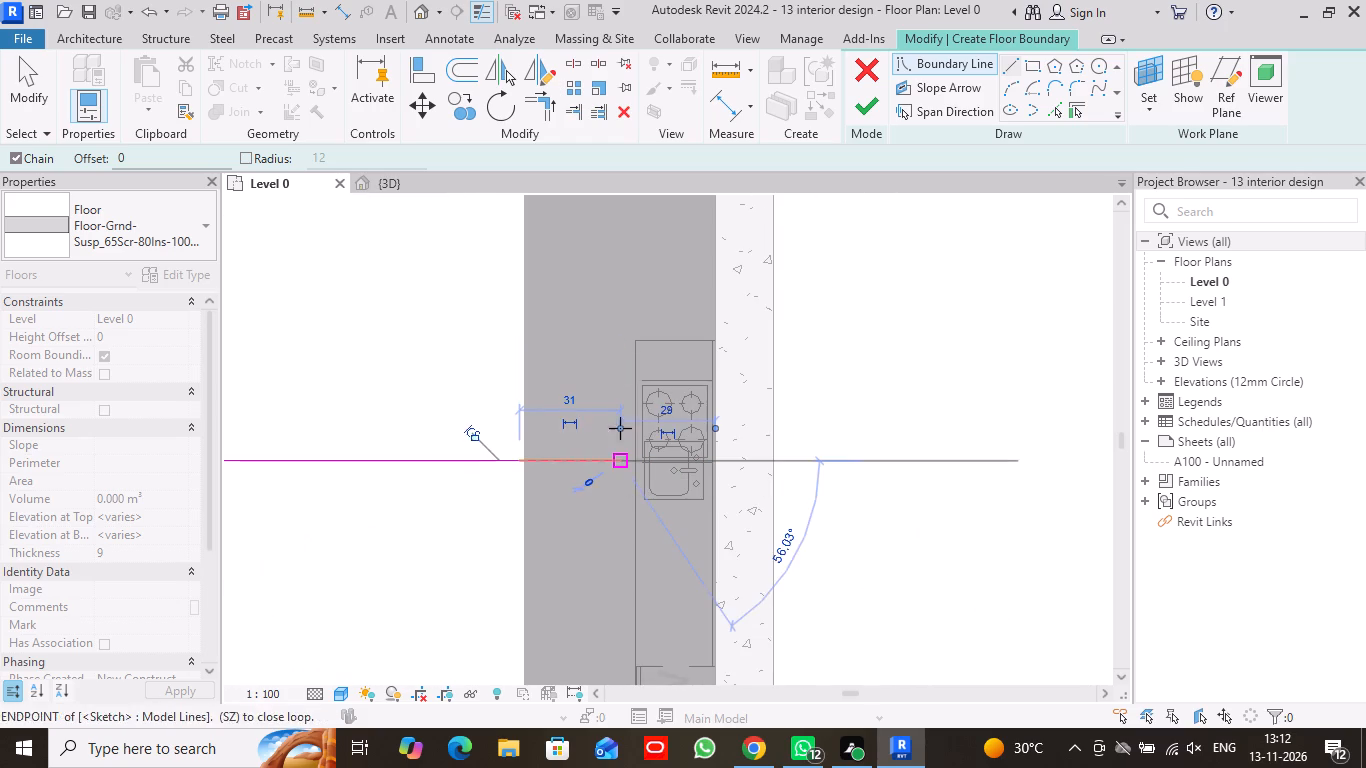
left_click(628, 331)
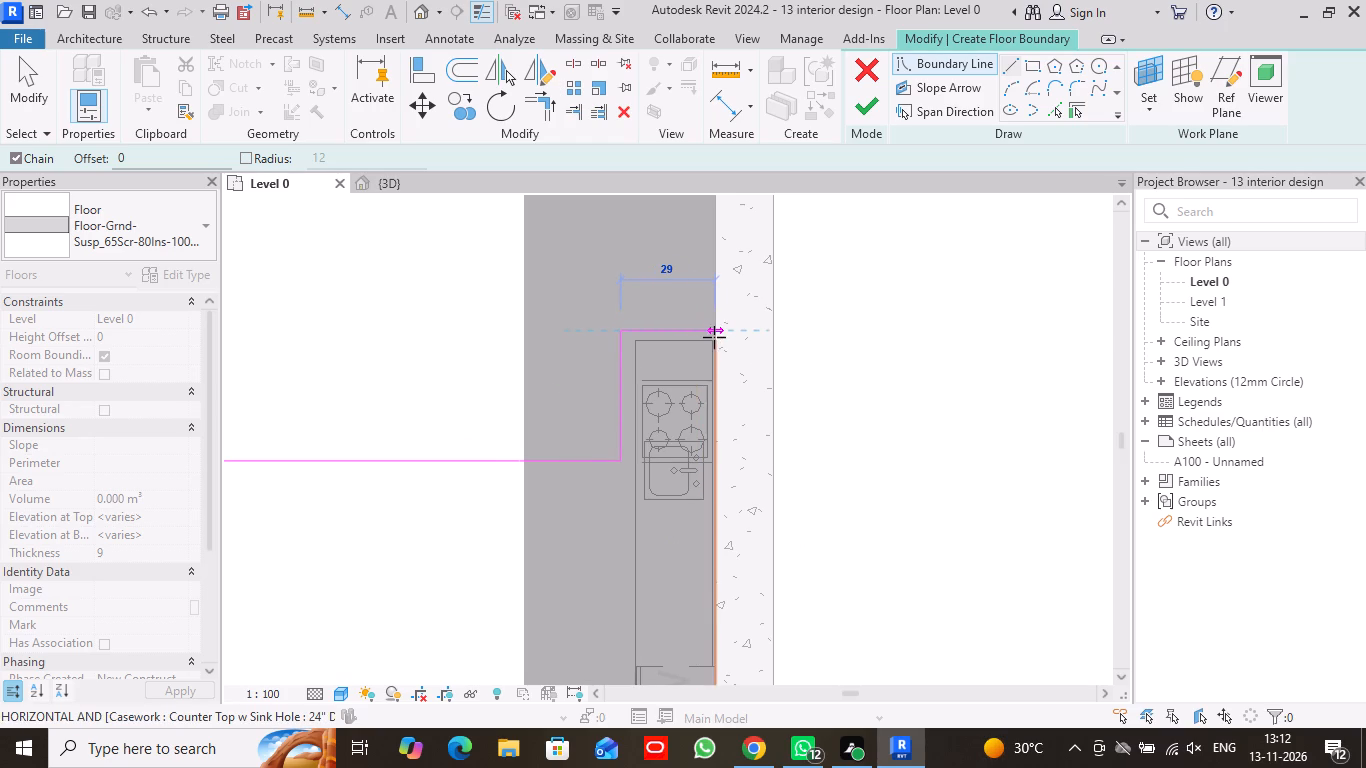
left_click(716, 331)
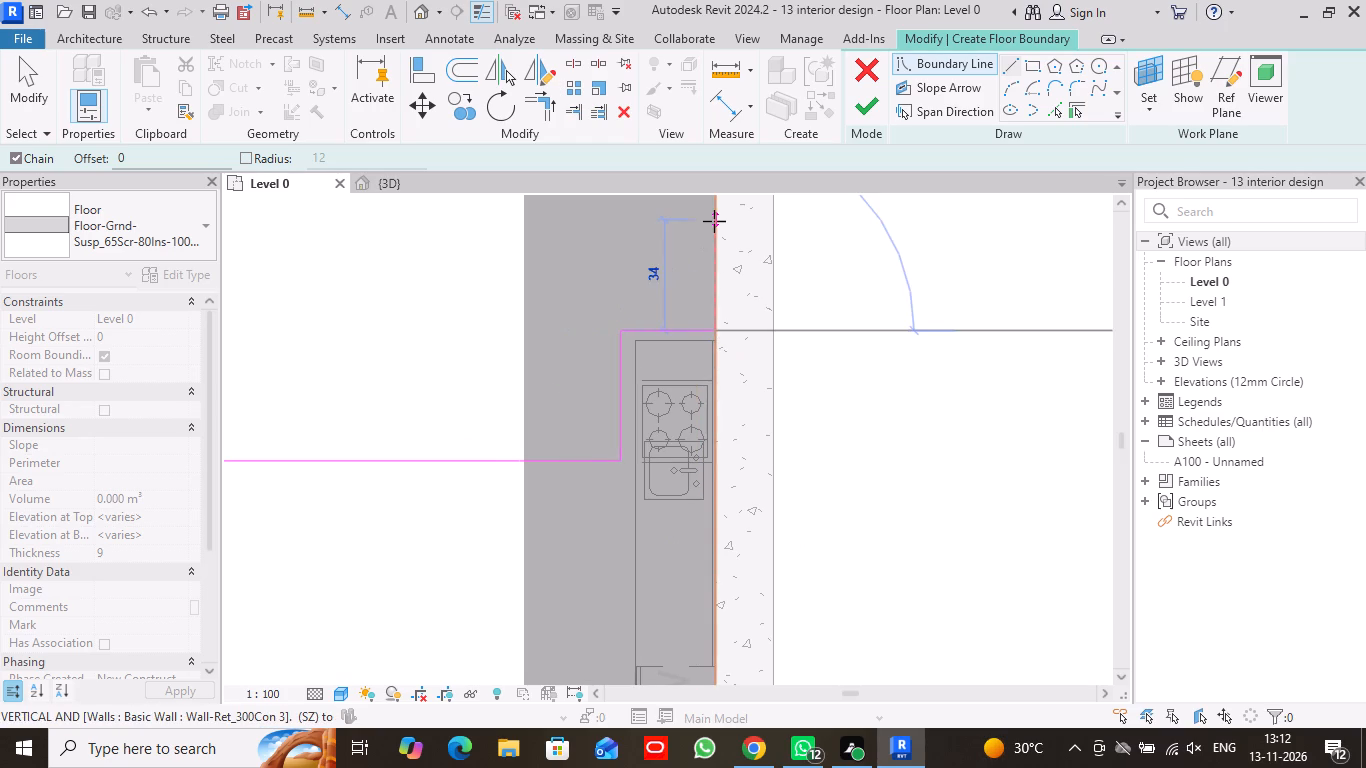
Extend the floor boundary about 266 up the exterior wall past the window to the inner corner, and about 142 along the partition.
middle_click_drag(714, 221, 767, 691)
scroll(742, 466, "down", 3)
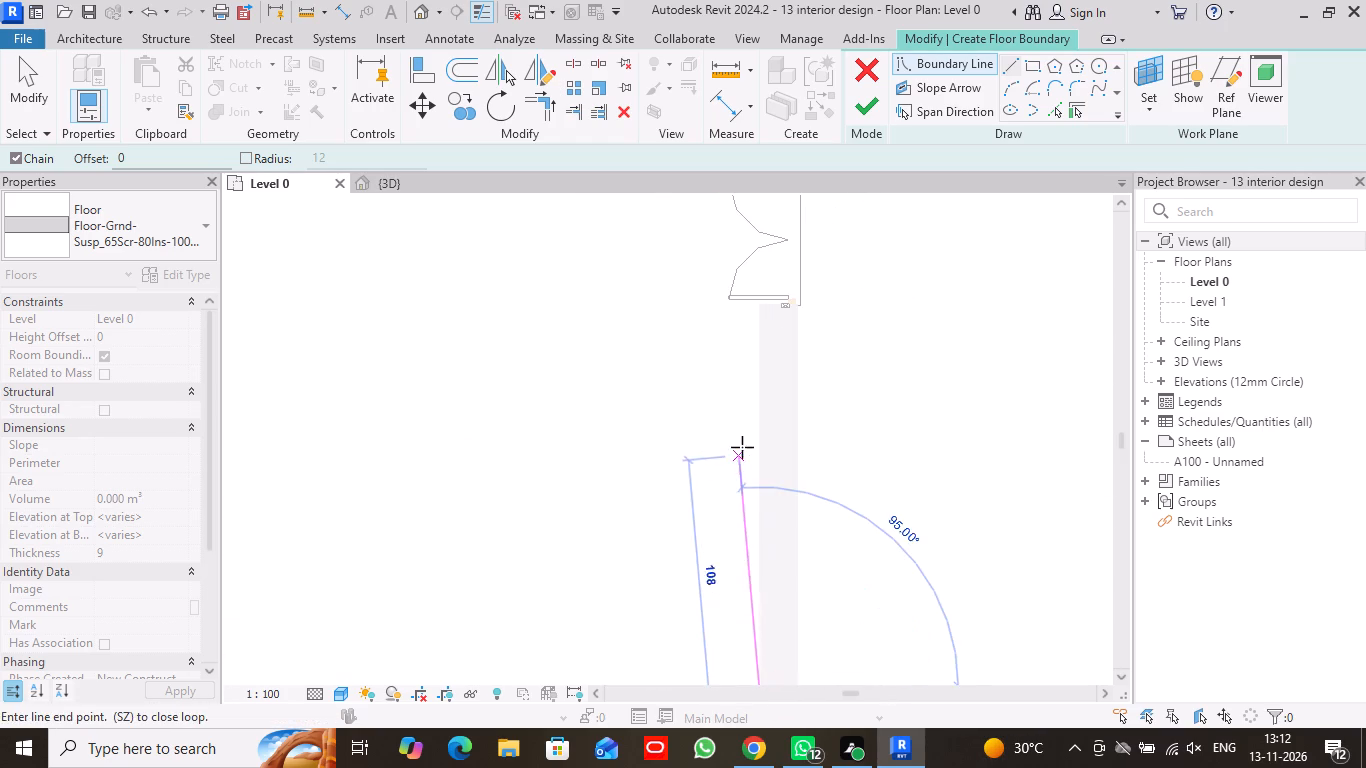
scroll(749, 437, "down", 1)
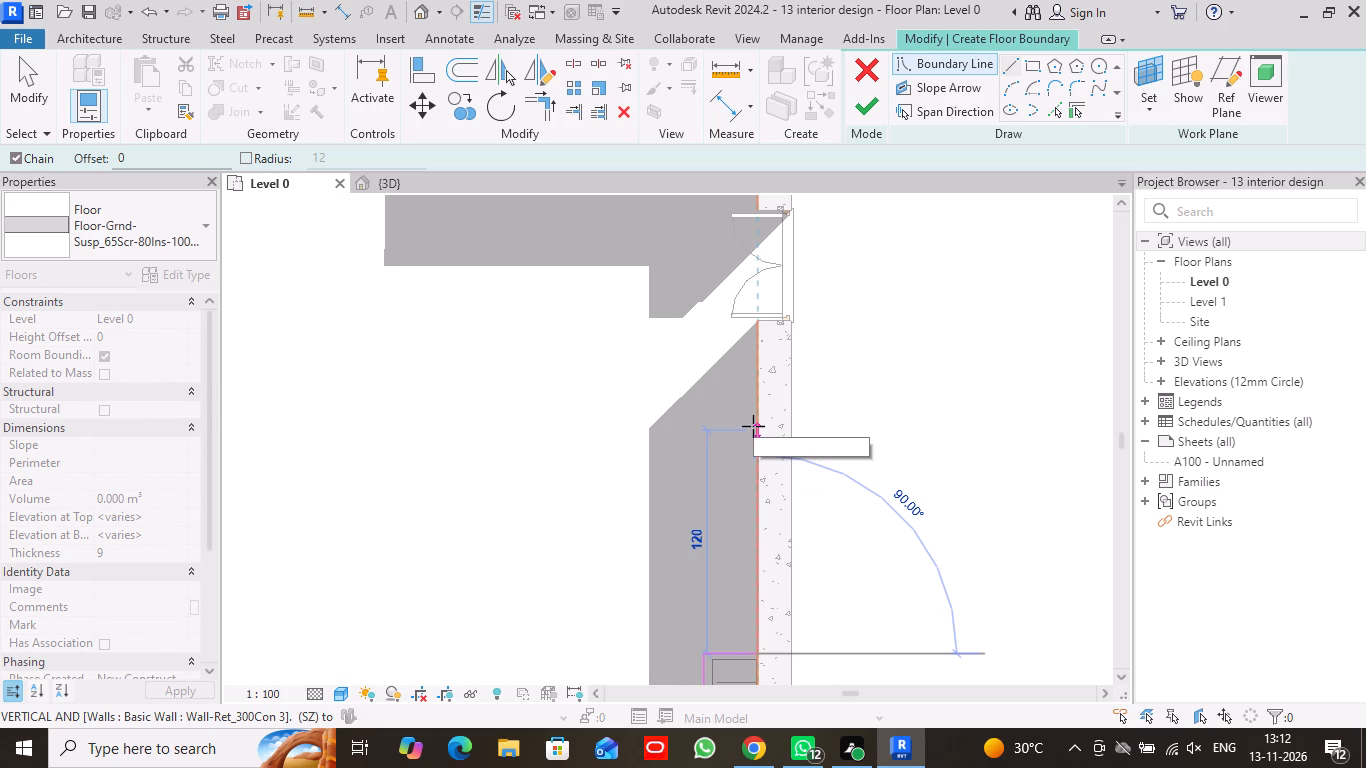
middle_click_drag(764, 243, 763, 416)
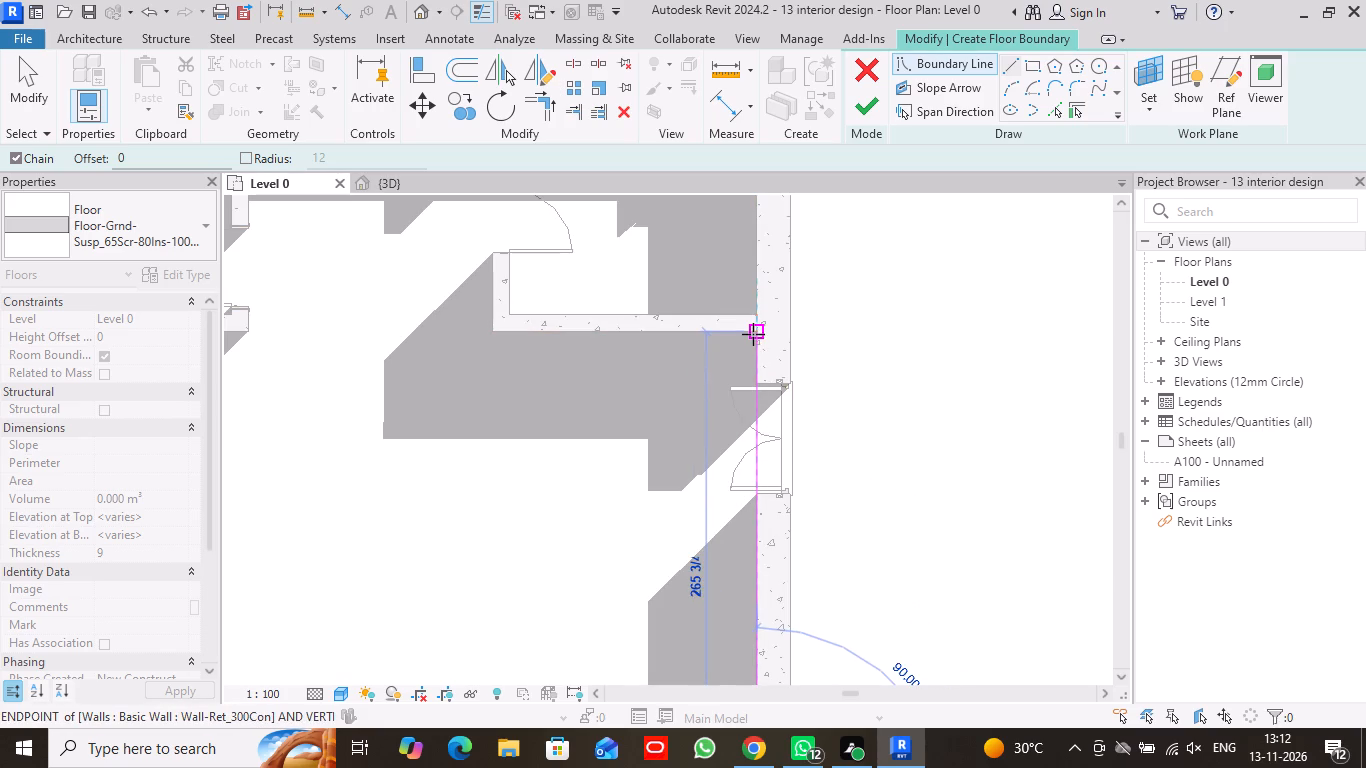
left_click(753, 334)
left_click(492, 333)
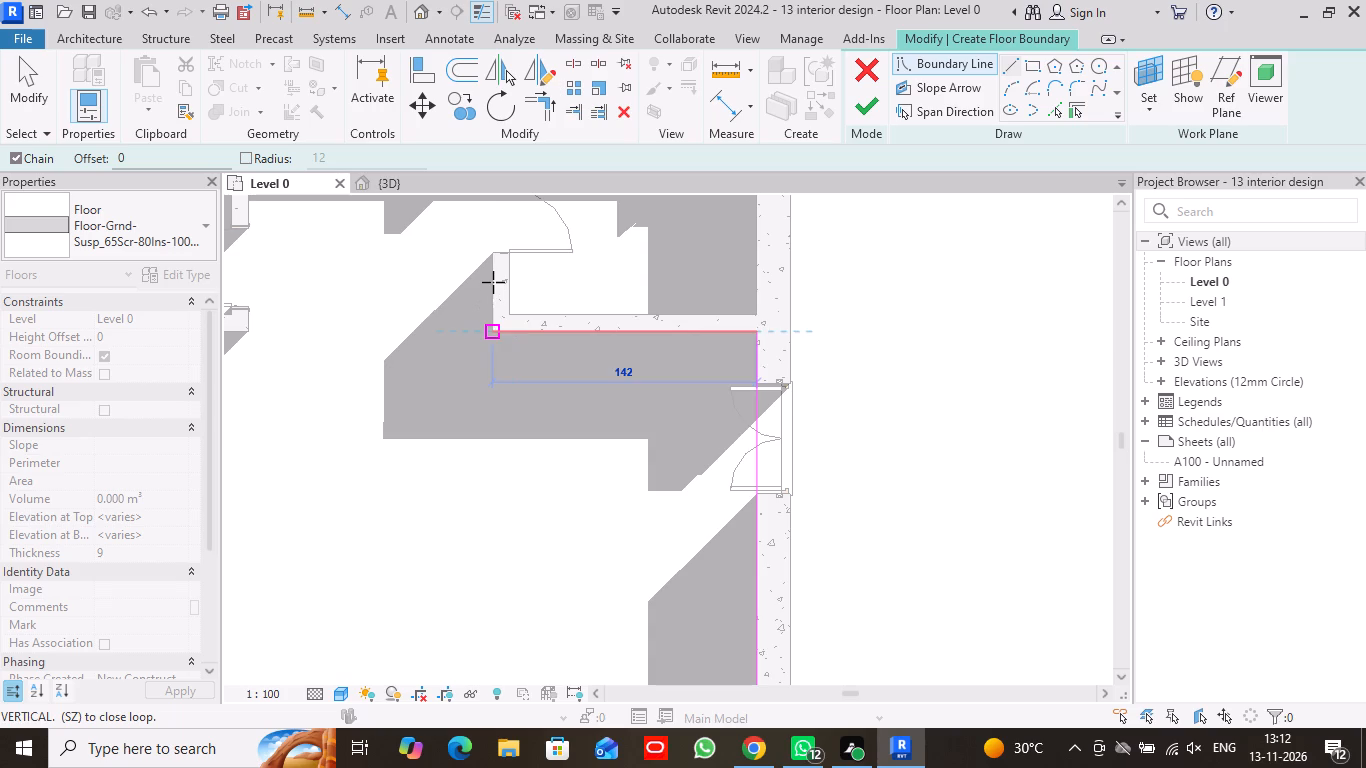
Continue the floor boundary about 129 up beside the double door and about 131 across the hallway to the bedroom's side wall.
scroll(493, 282, "down", 2)
middle_click_drag(493, 282, 501, 383)
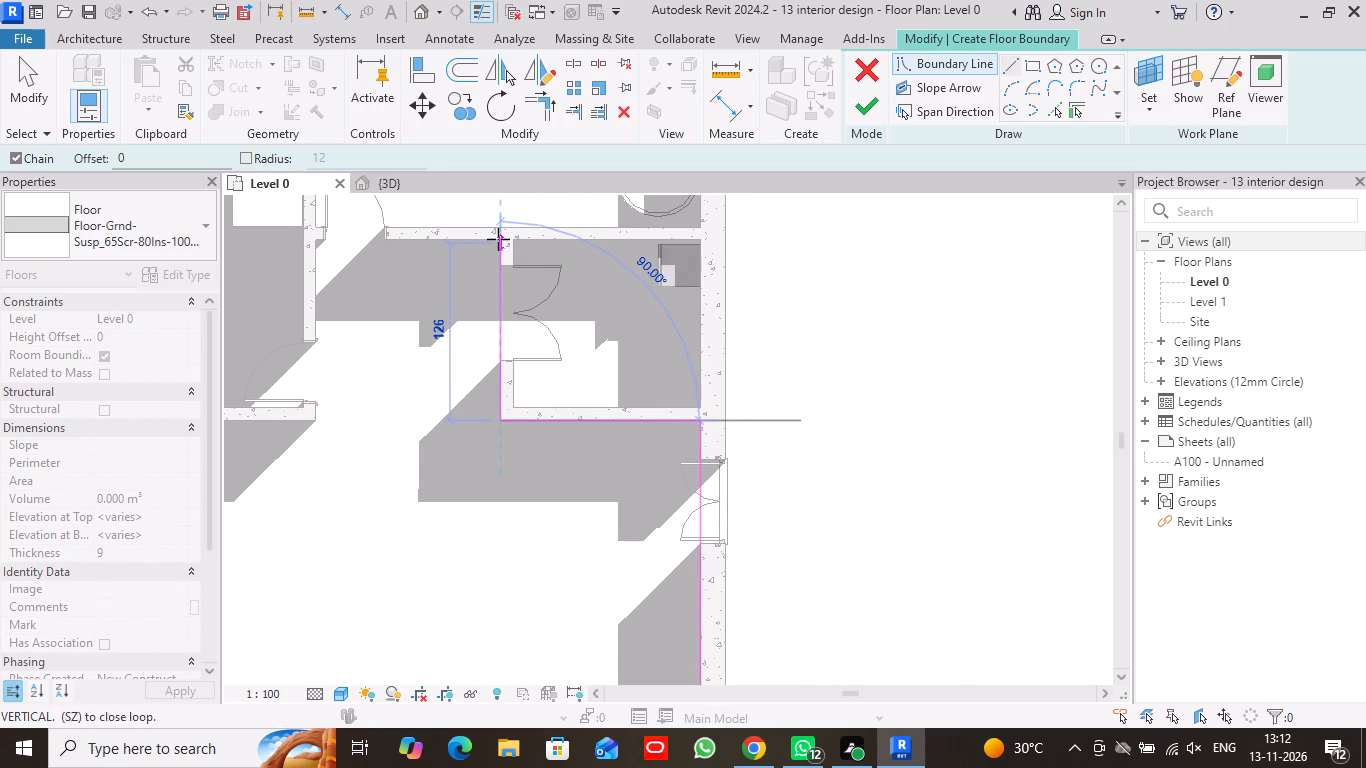
scroll(498, 239, "up", 7)
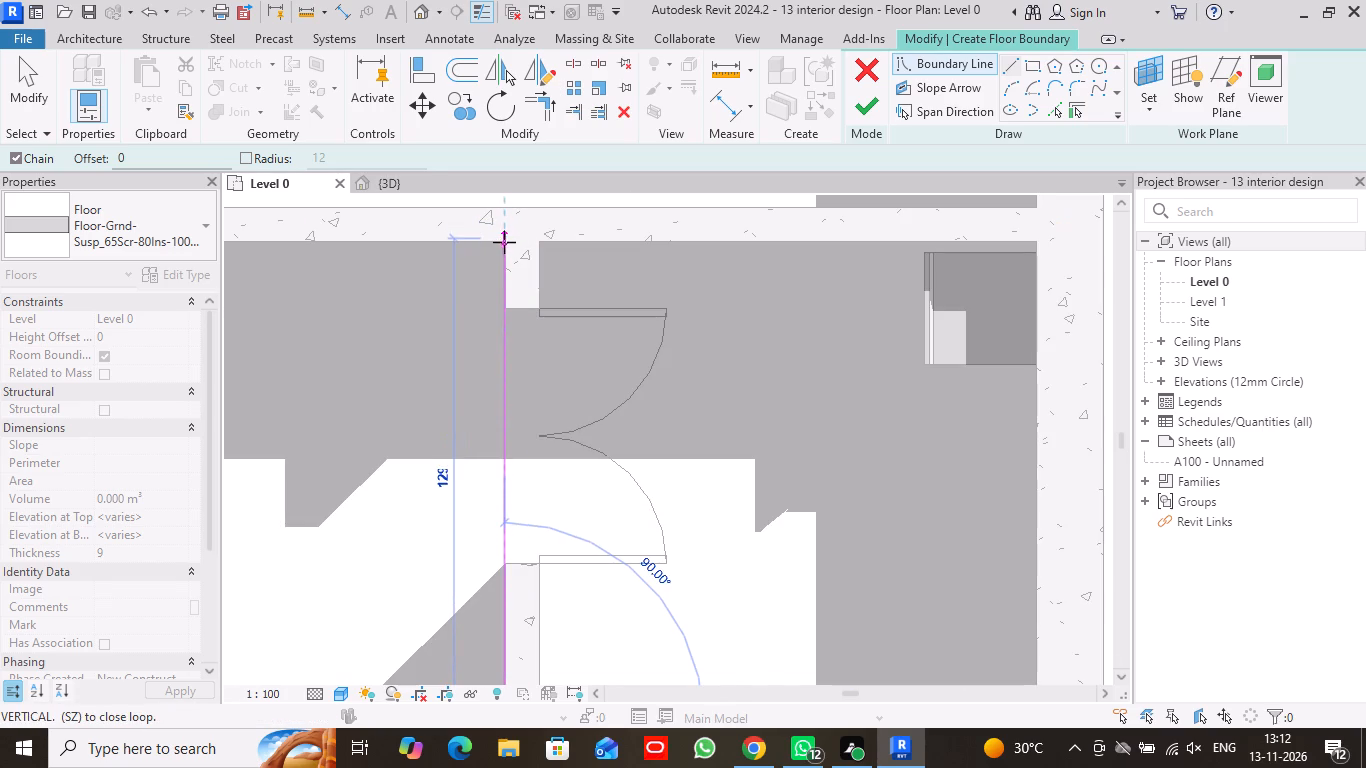
left_click(503, 243)
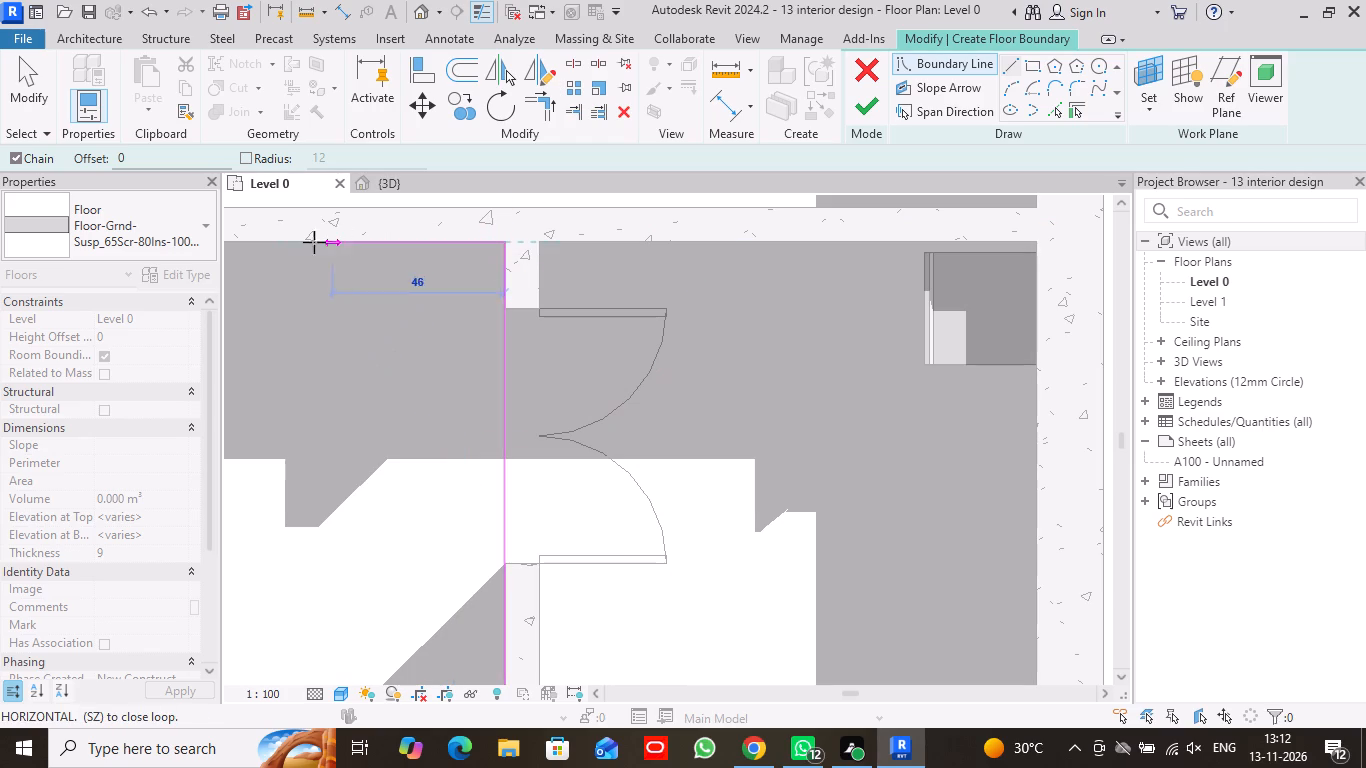
scroll(295, 238, "down", 4)
middle_click_drag(295, 239, 751, 282)
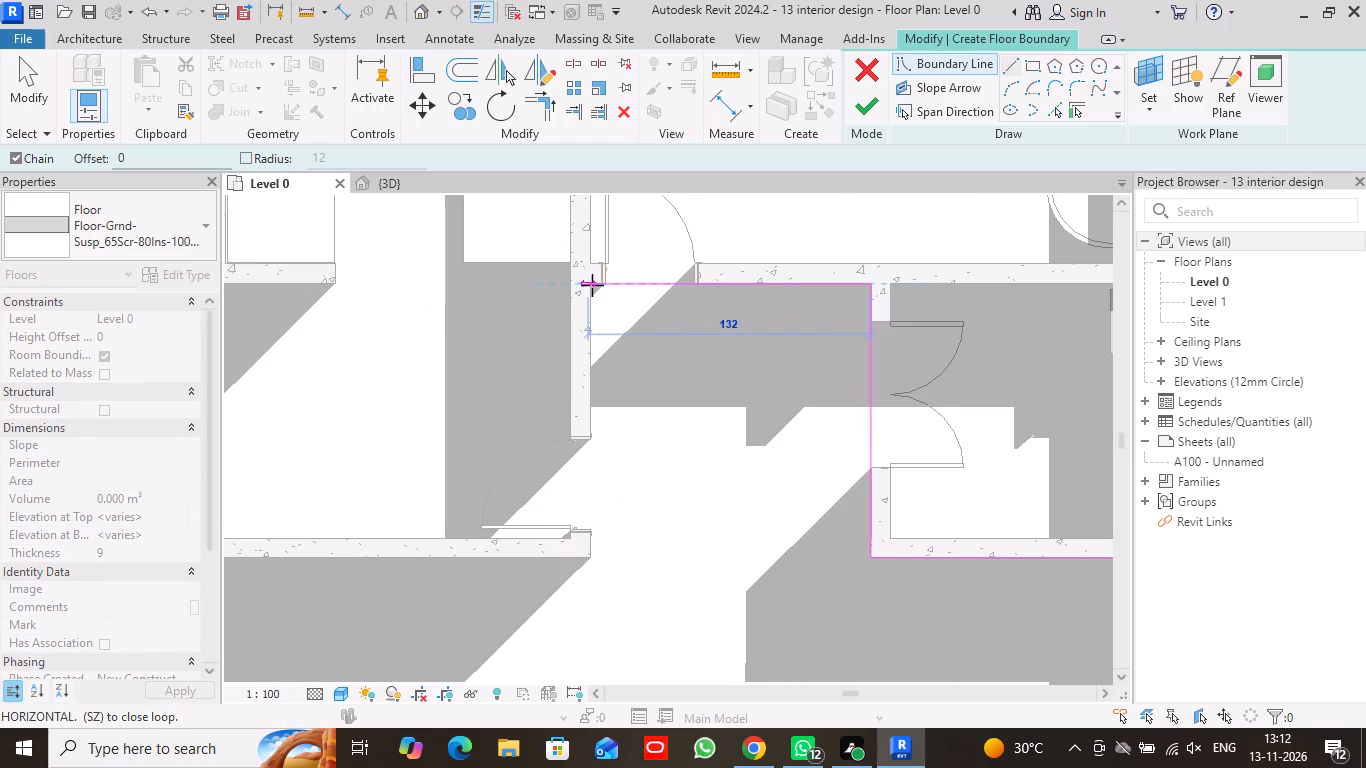
scroll(592, 285, "up", 5)
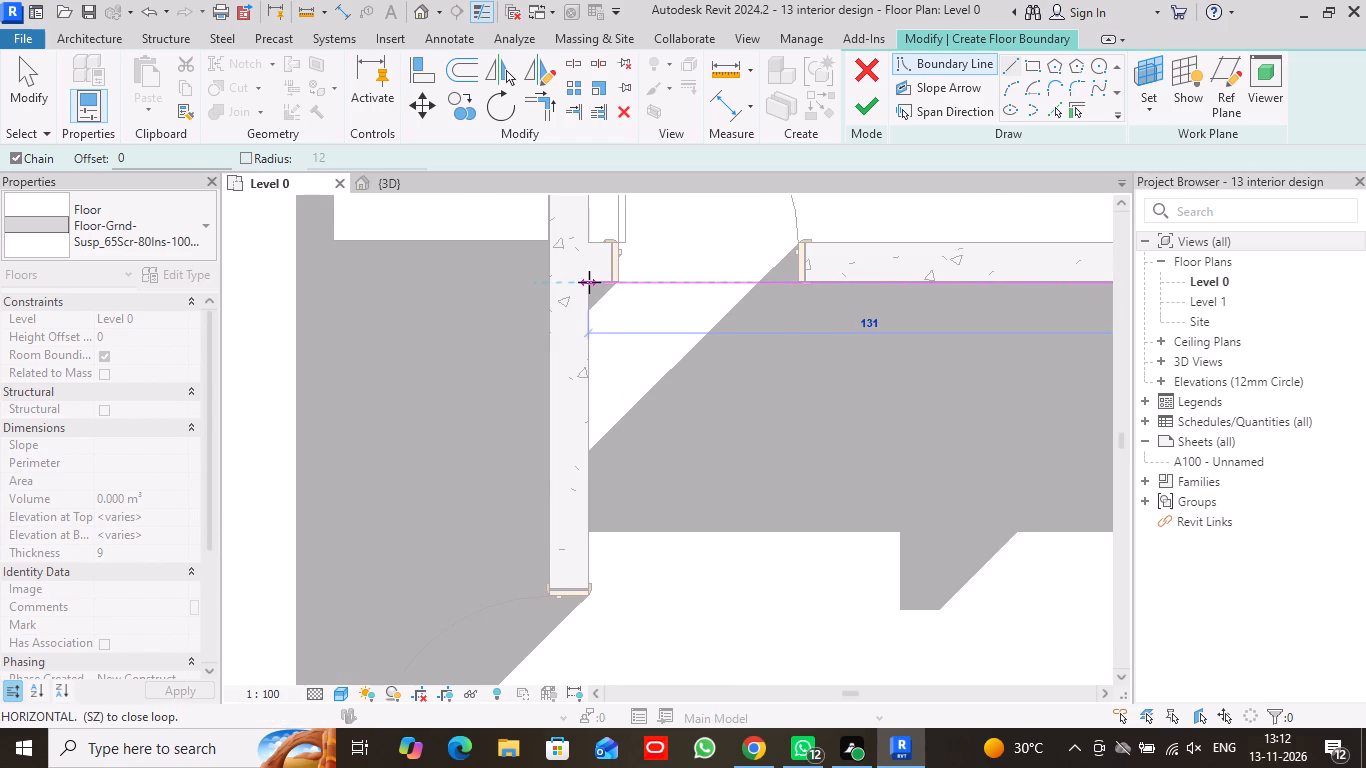
left_click(589, 282)
Run the floor boundary about 128 down past the bedroom door and about 518 along the bedroom dividing wall to close the loop.
scroll(607, 594, "down", 2)
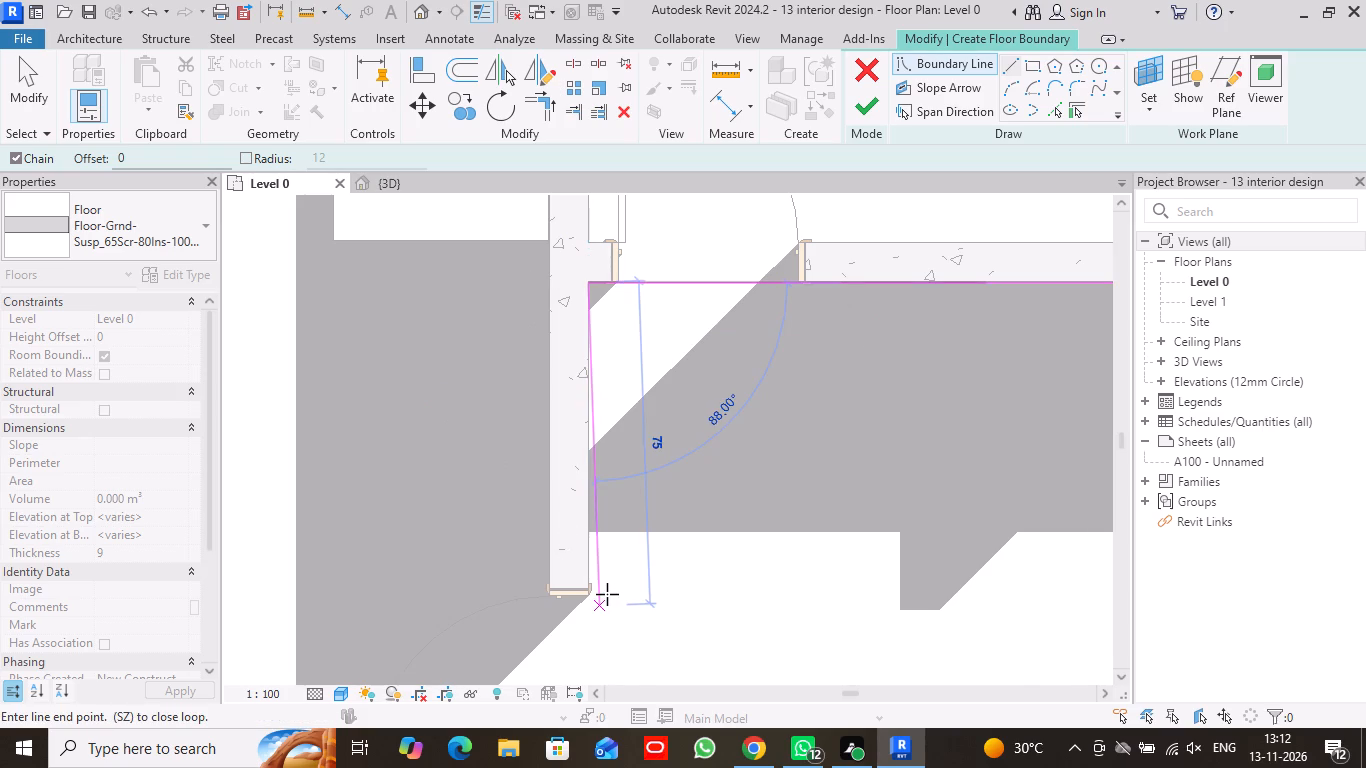
scroll(607, 594, "down", 5)
middle_click_drag(607, 594, 607, 307)
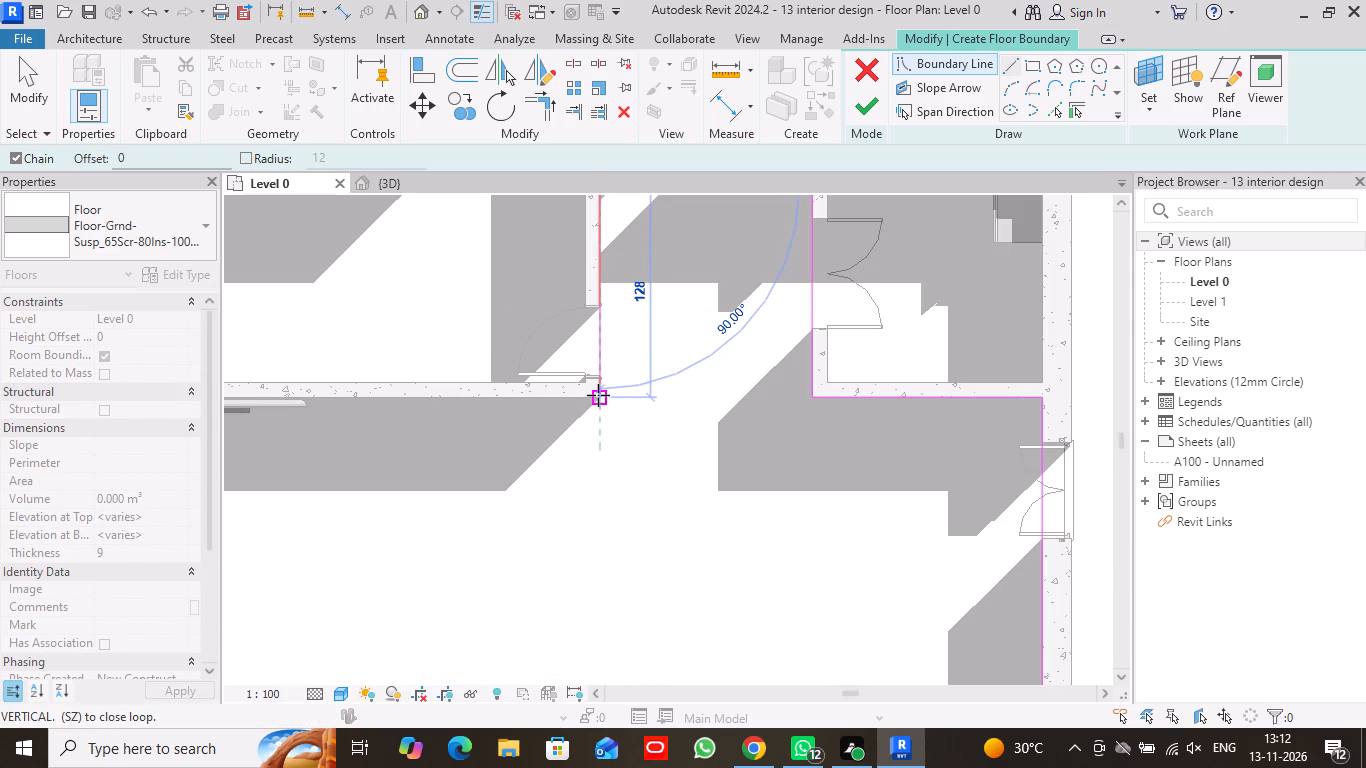
left_click(598, 395)
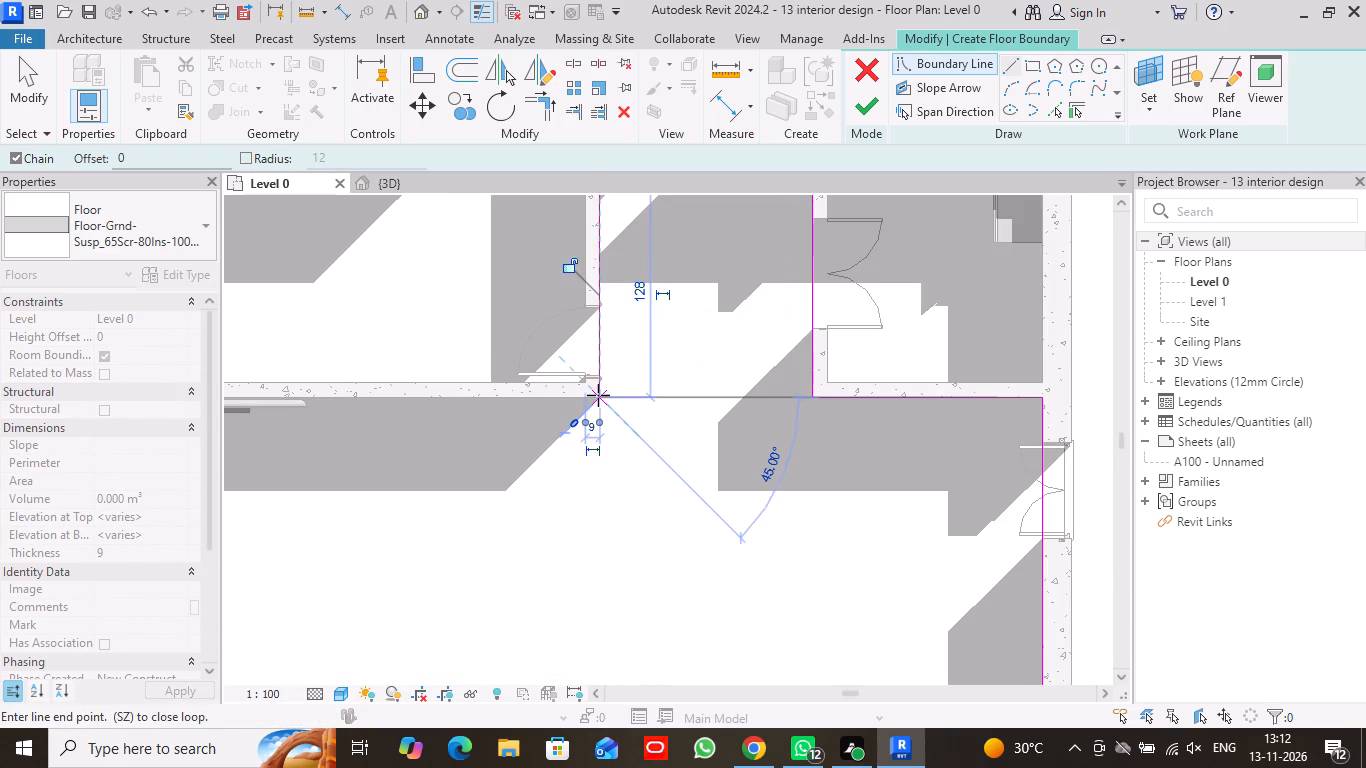
scroll(598, 395, "down", 1)
scroll(346, 401, "down", 1)
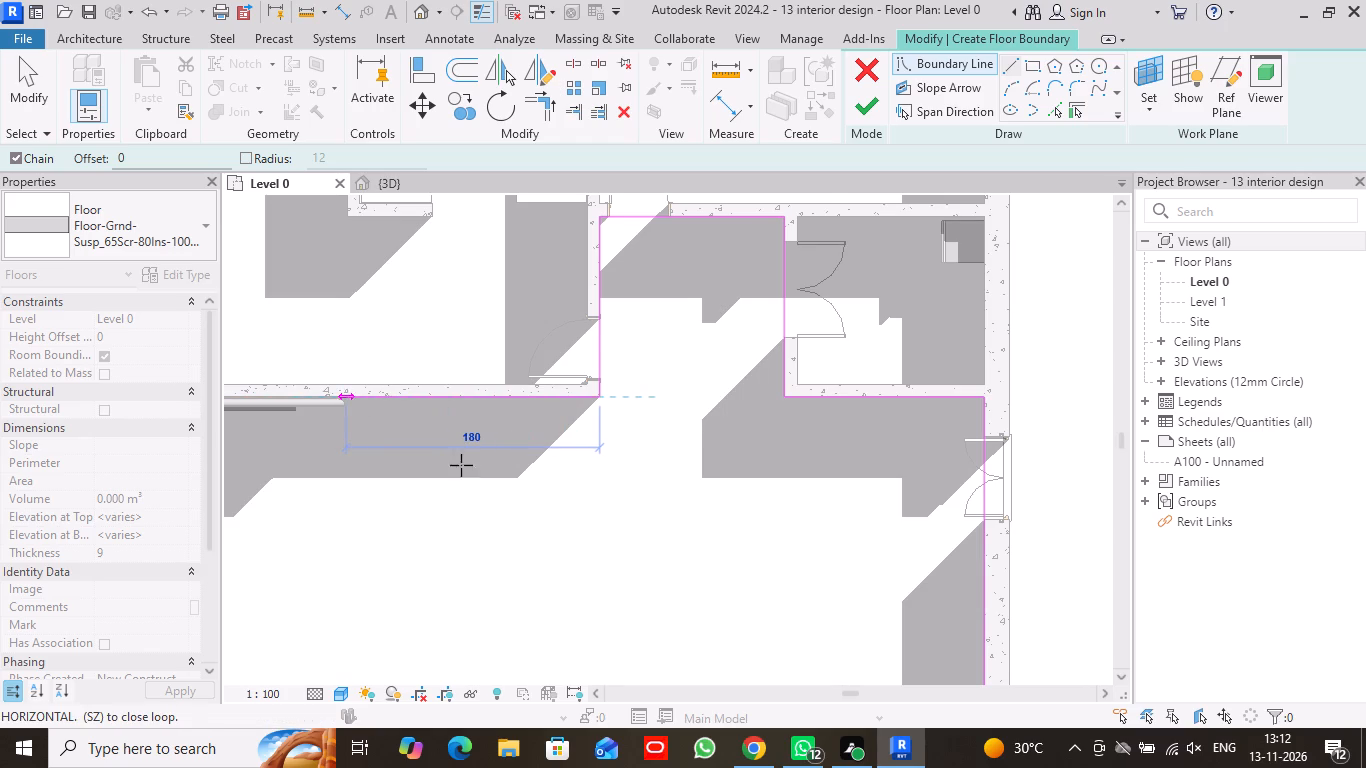
middle_click_drag(469, 496, 846, 492)
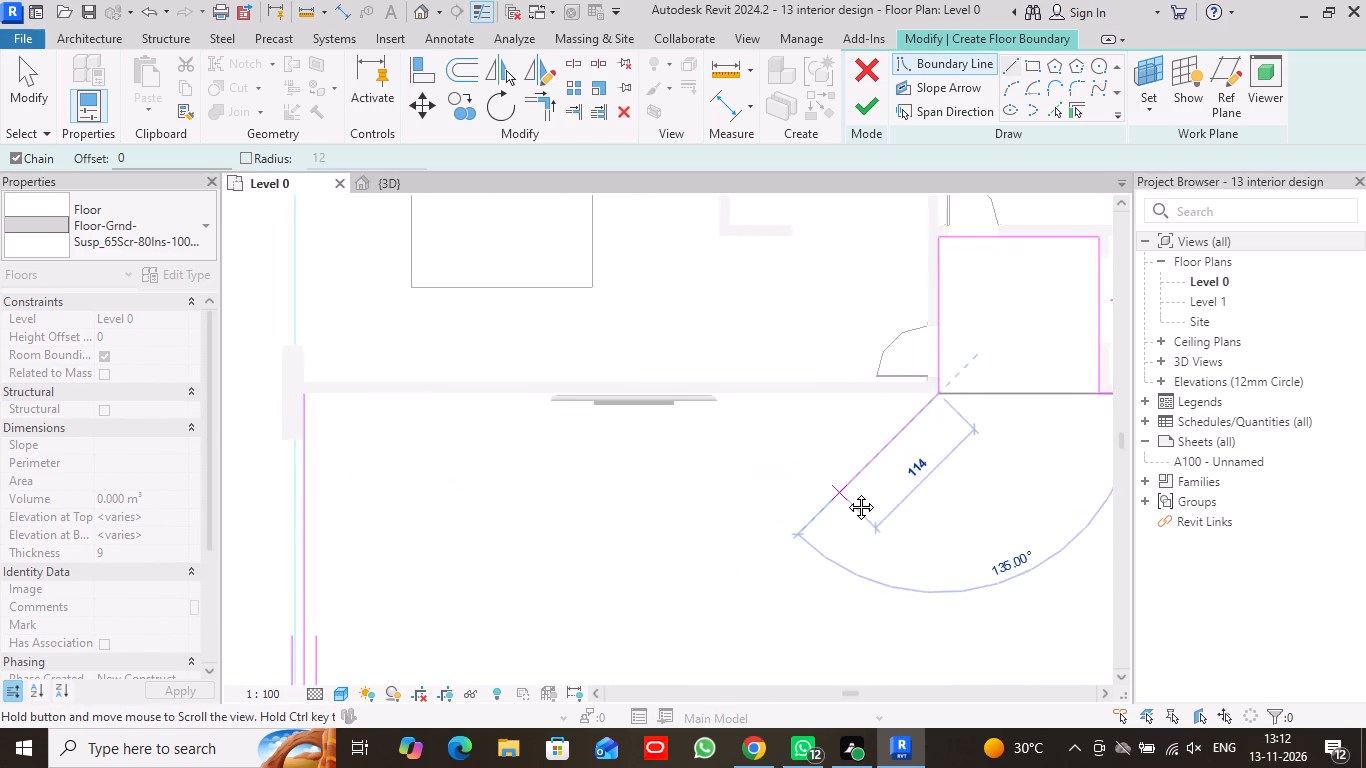
middle_click_drag(846, 492, 951, 481)
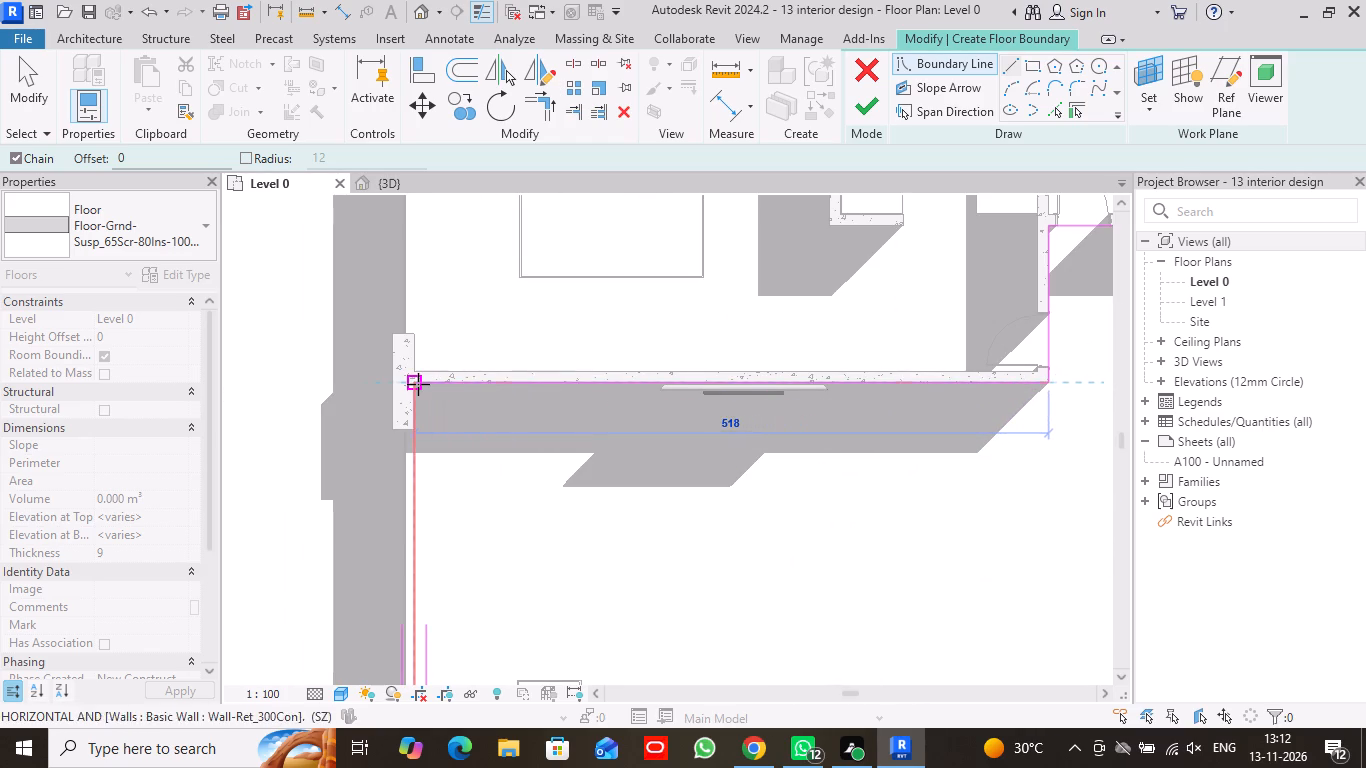
left_click(416, 384)
Finish the living room floor sketch, dismiss the save reminder, and deselect the new floor.
scroll(520, 455, "down", 4)
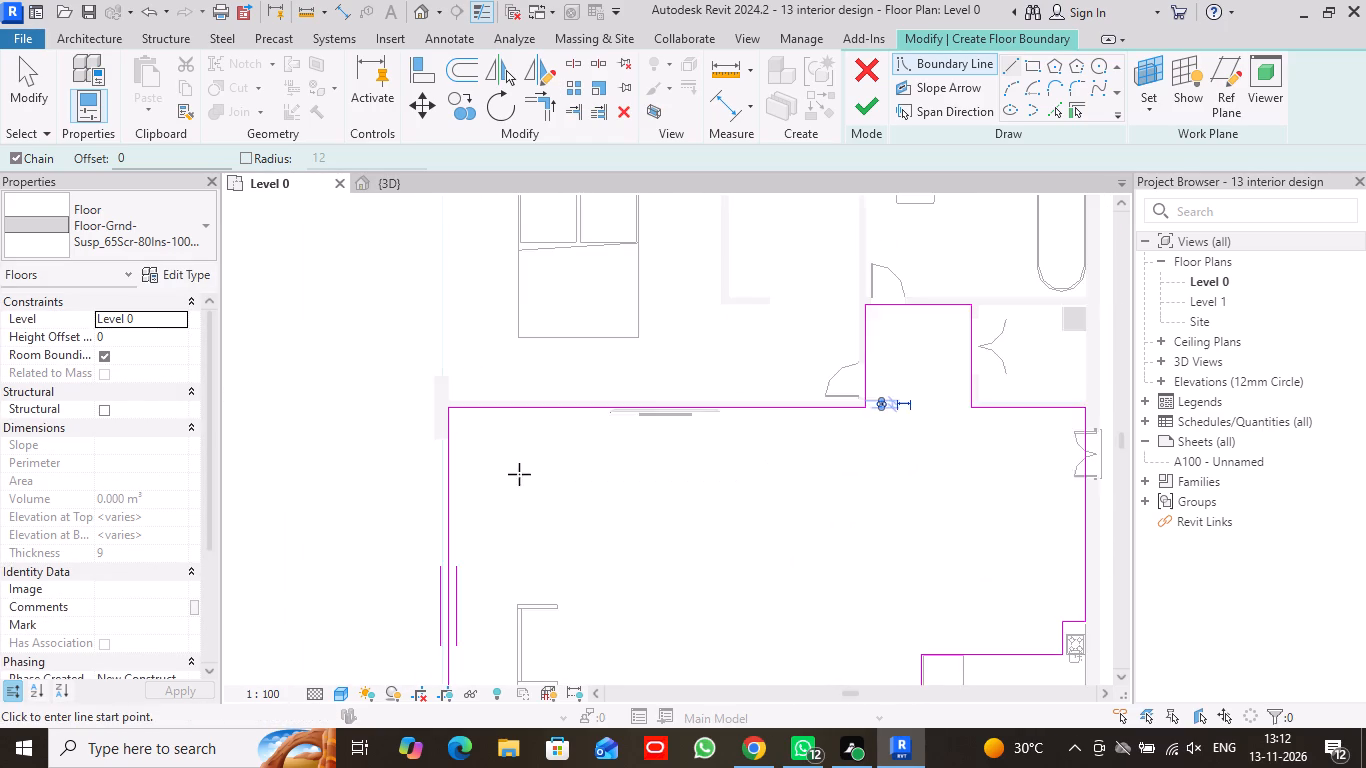
scroll(560, 514, "down", 2)
middle_click_drag(673, 576, 570, 346)
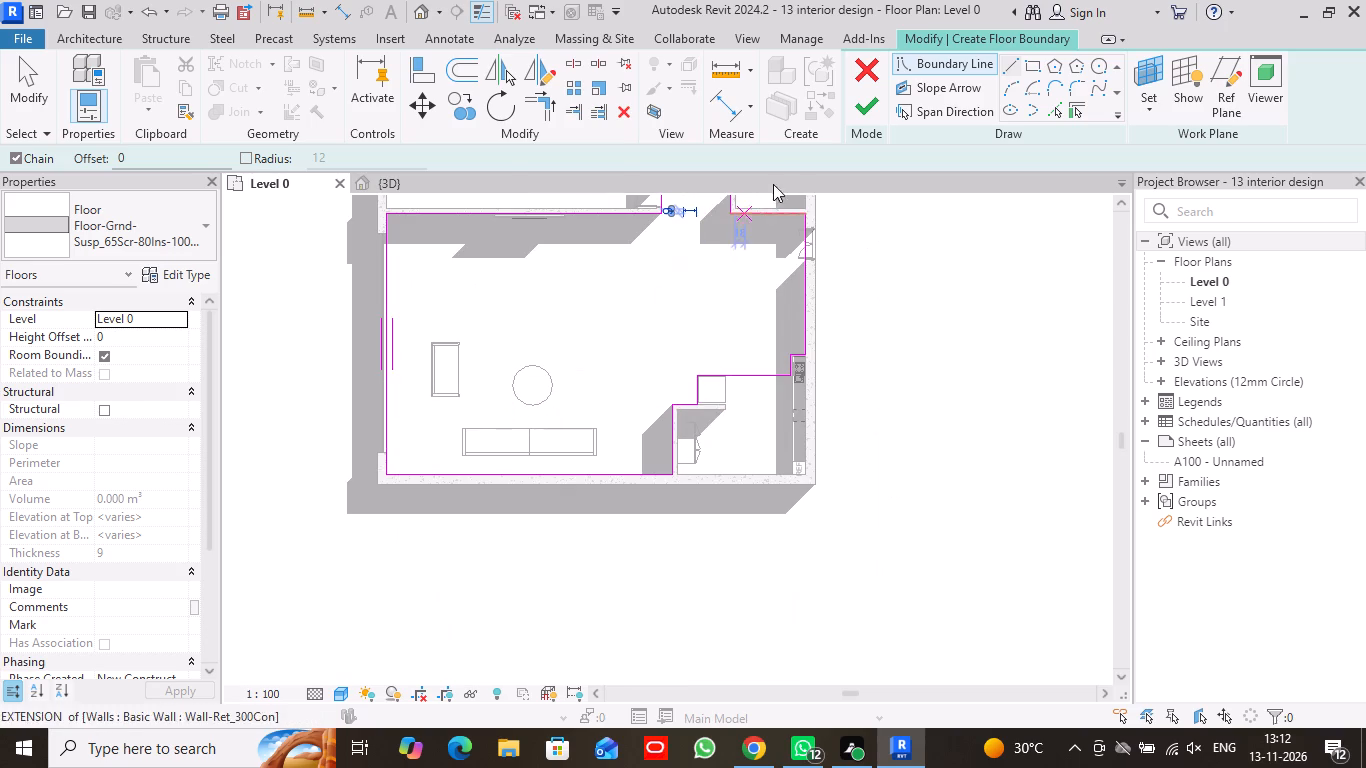
left_click(873, 109)
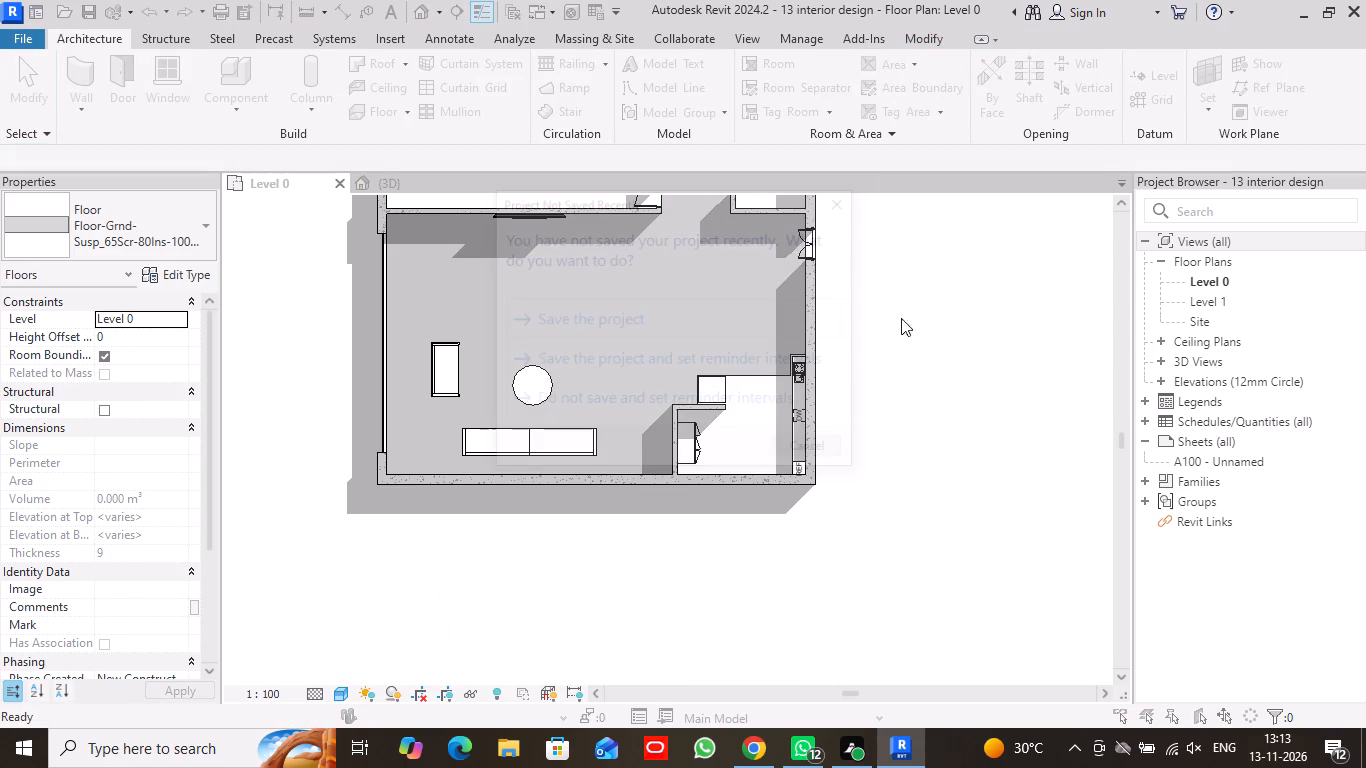
left_click(841, 194)
scroll(928, 327, "down", 1)
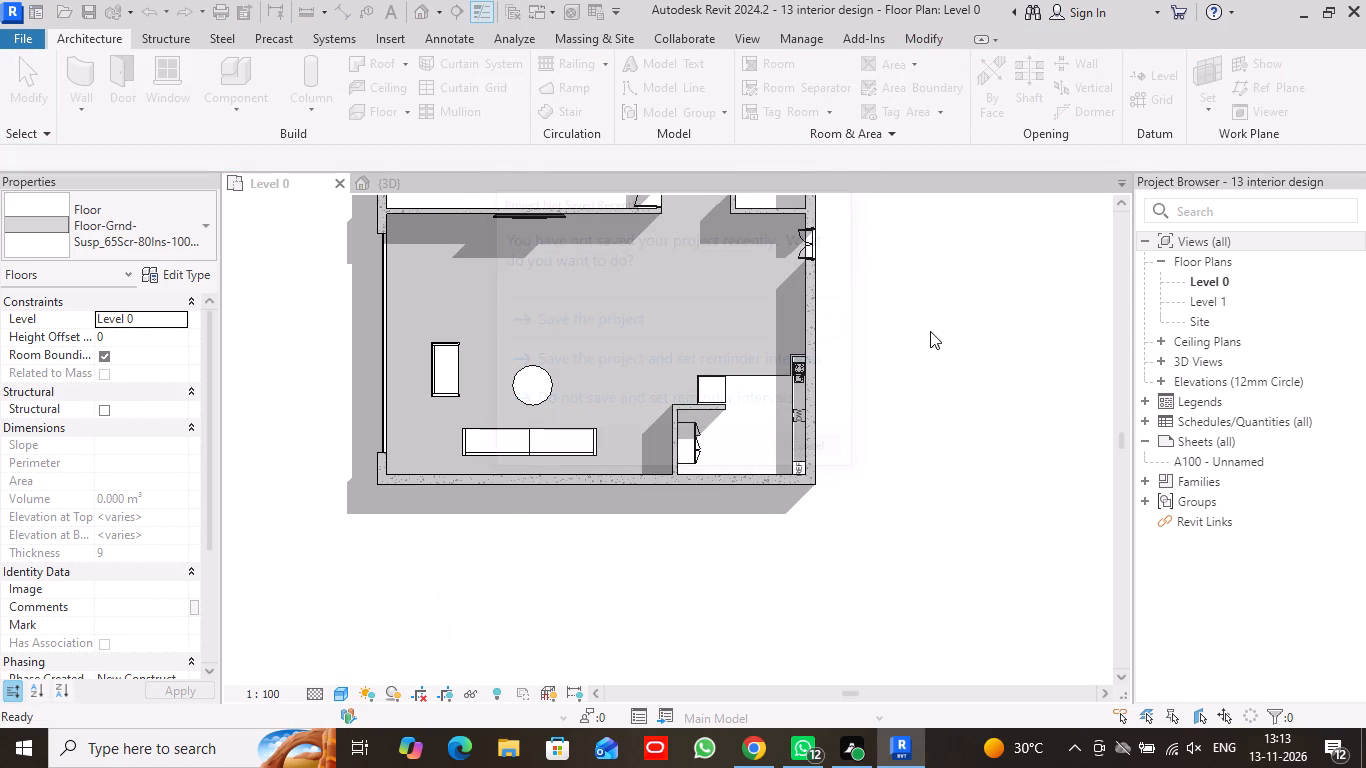
scroll(930, 331, "down", 2)
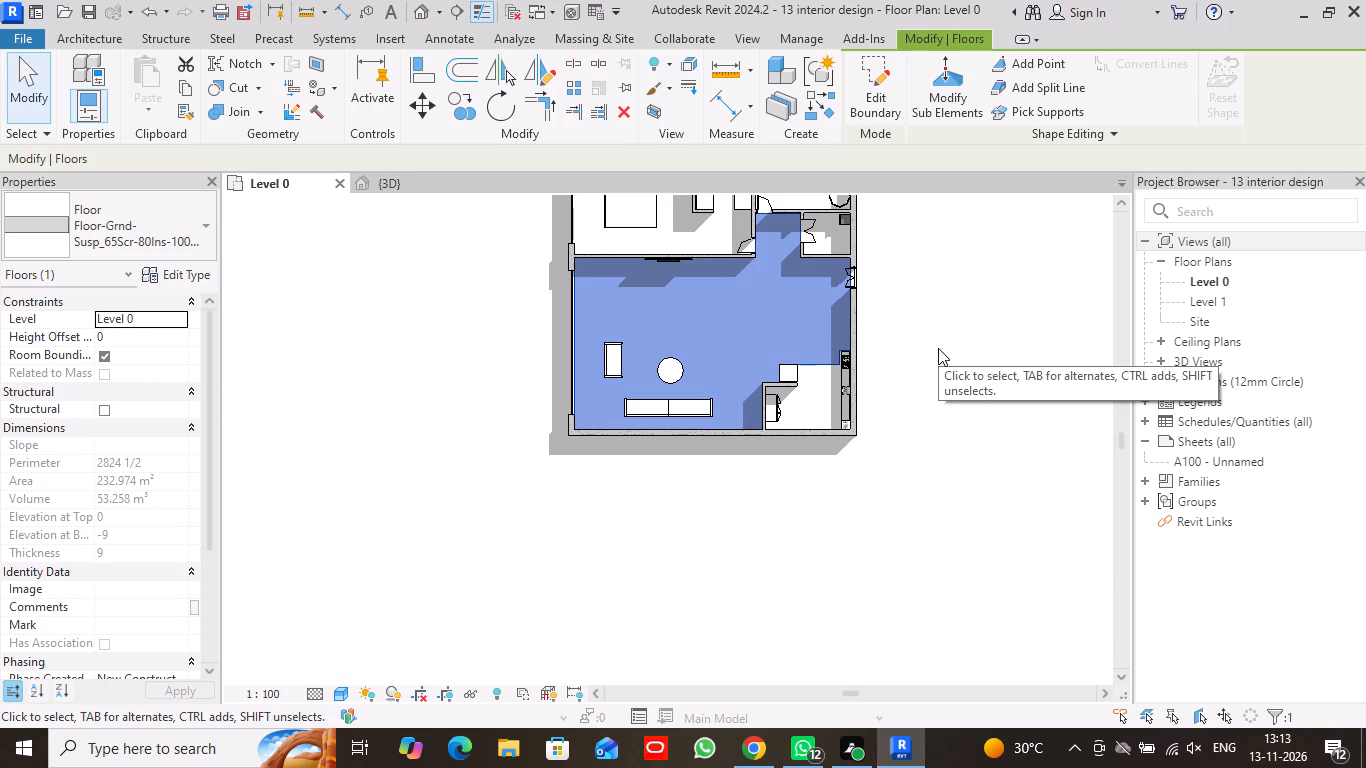
left_click(13, 100)
Start a new floor for the kitchen area using the Floor_Timber_22Cbd-225Joist type.
middle_click_drag(984, 305, 919, 410)
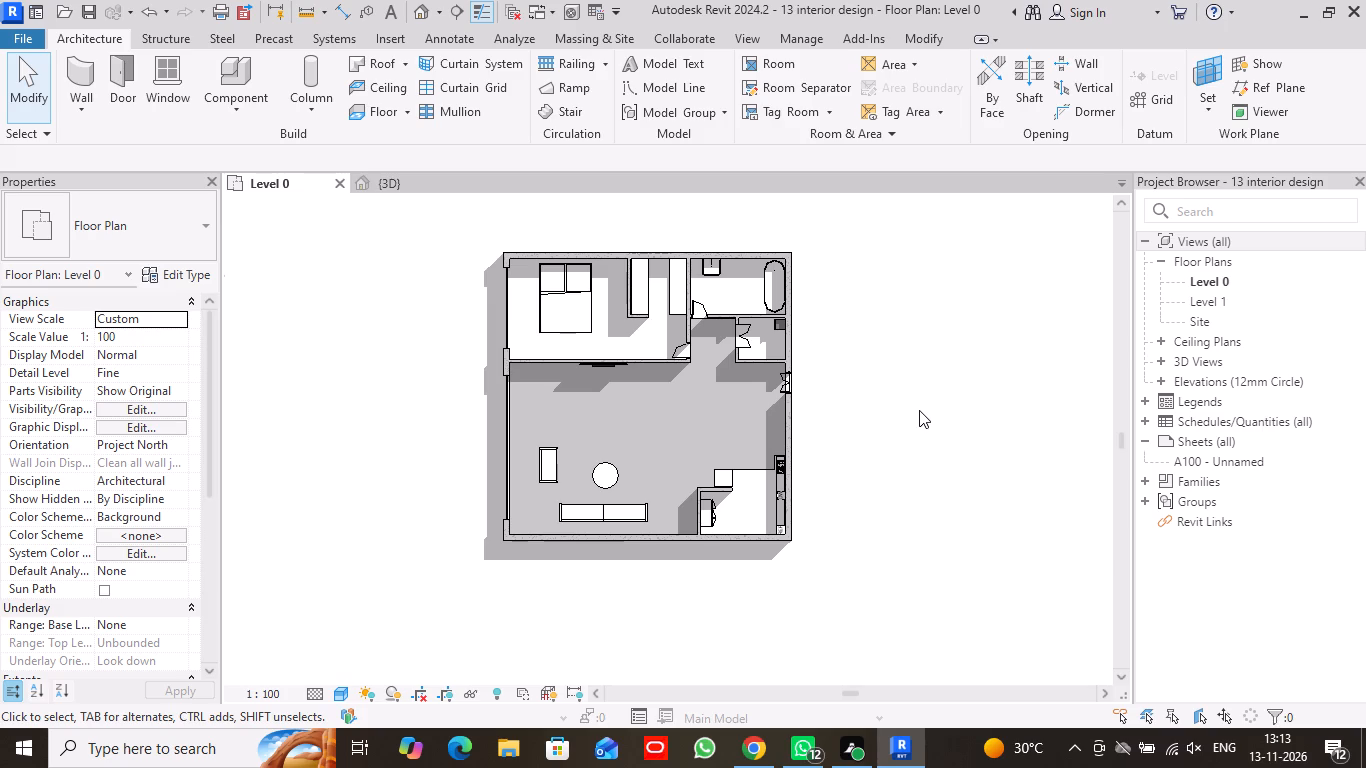
scroll(838, 484, "up", 4)
middle_click_drag(825, 503, 820, 447)
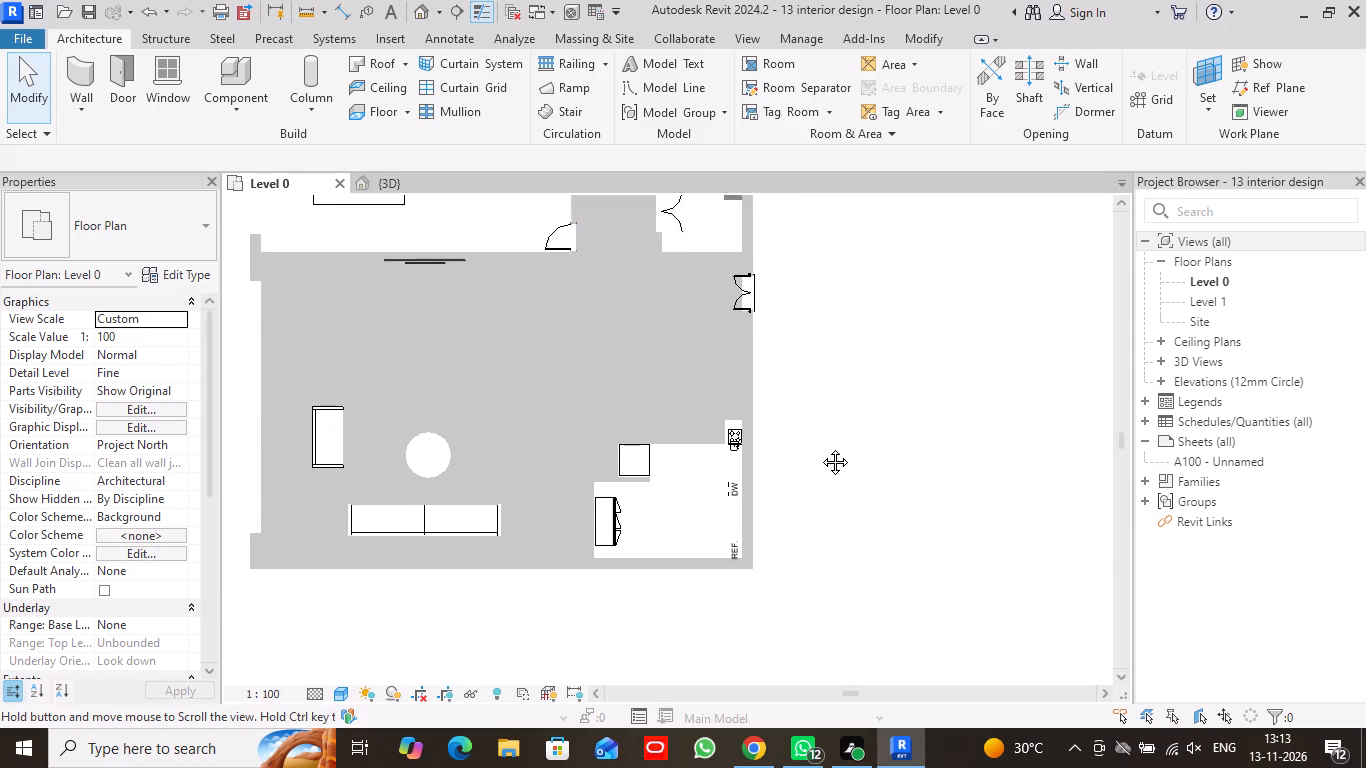
middle_click_drag(820, 447, 819, 412)
scroll(819, 412, "up", 5)
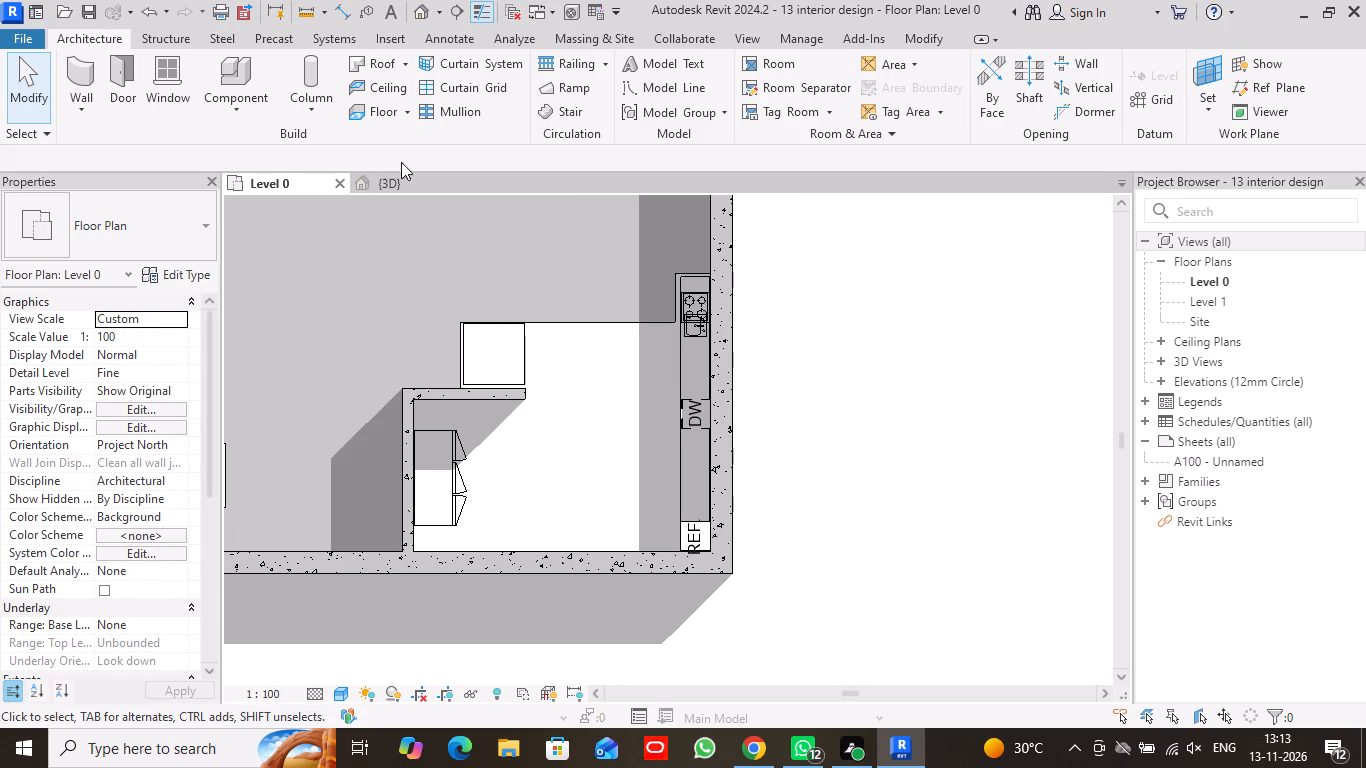
left_click(366, 116)
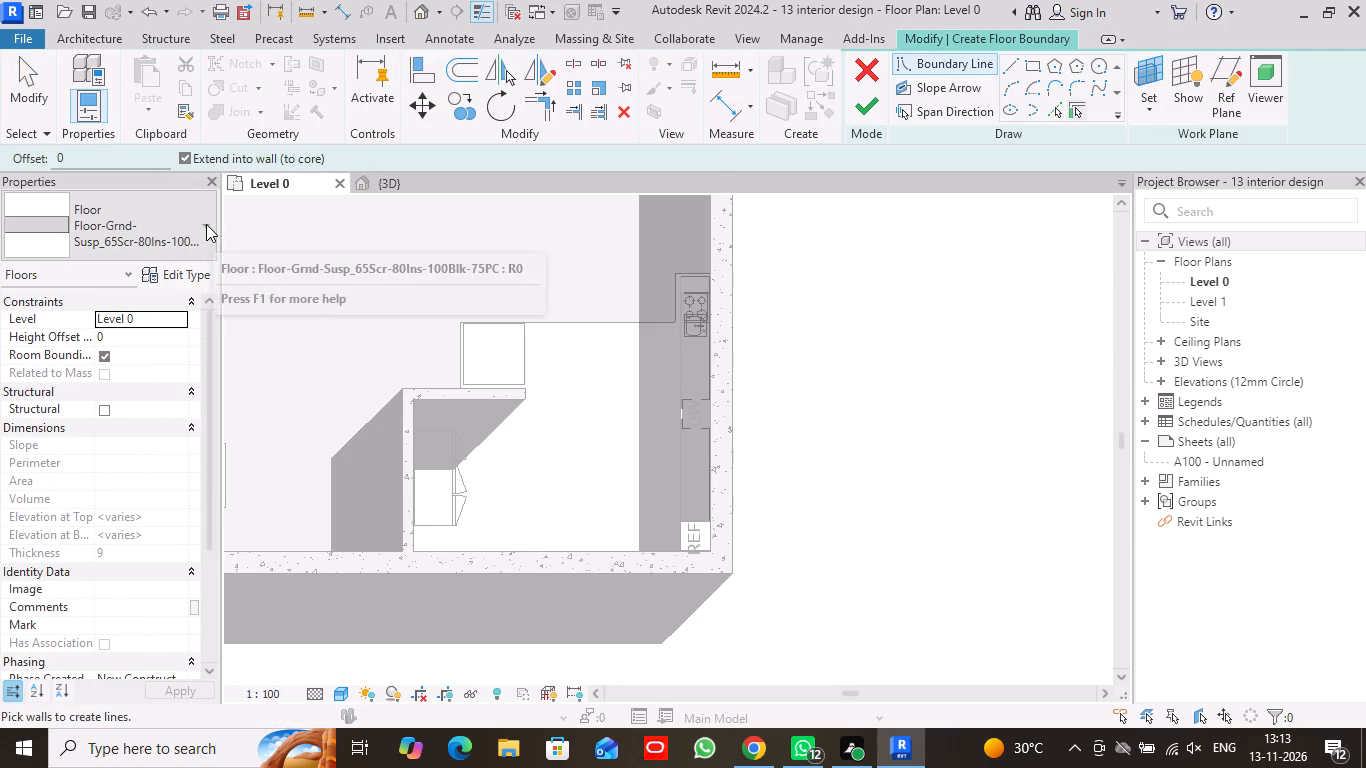
left_click(206, 224)
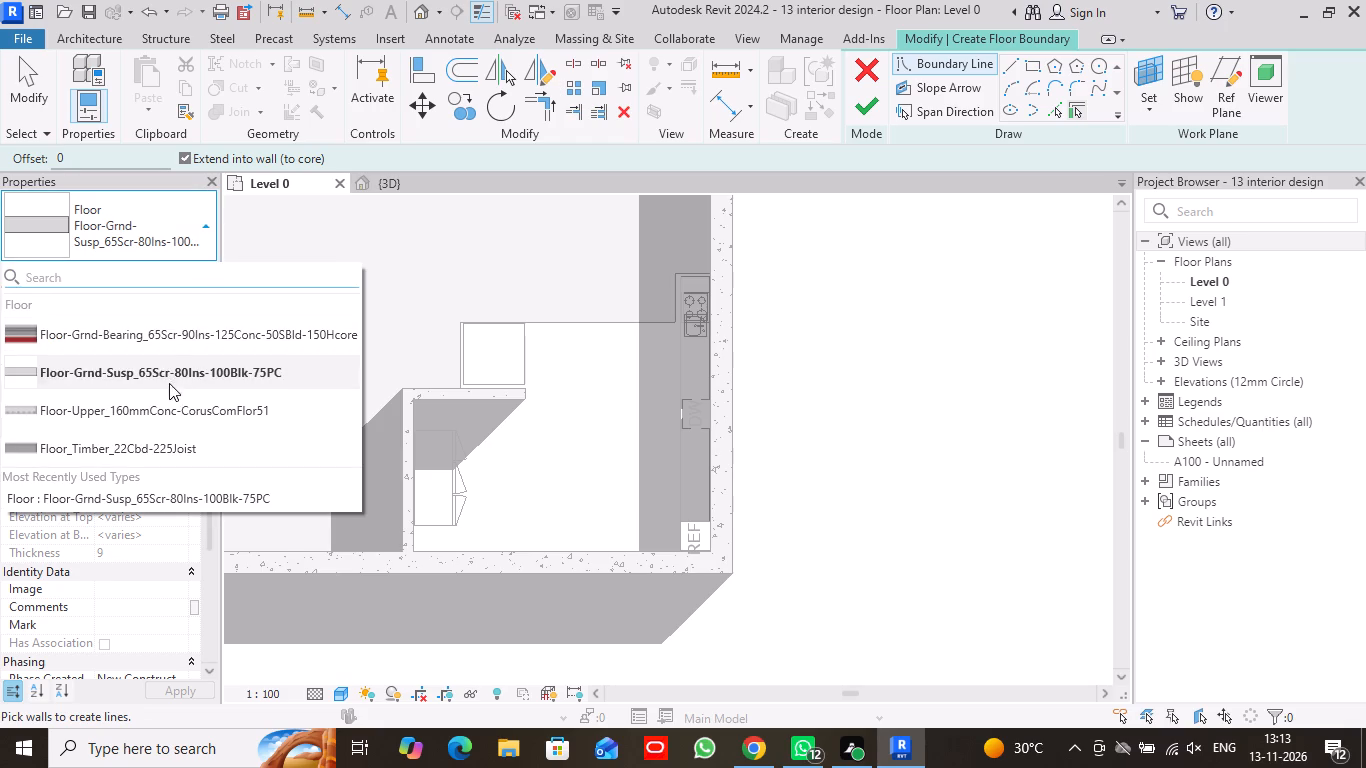
left_click(168, 444)
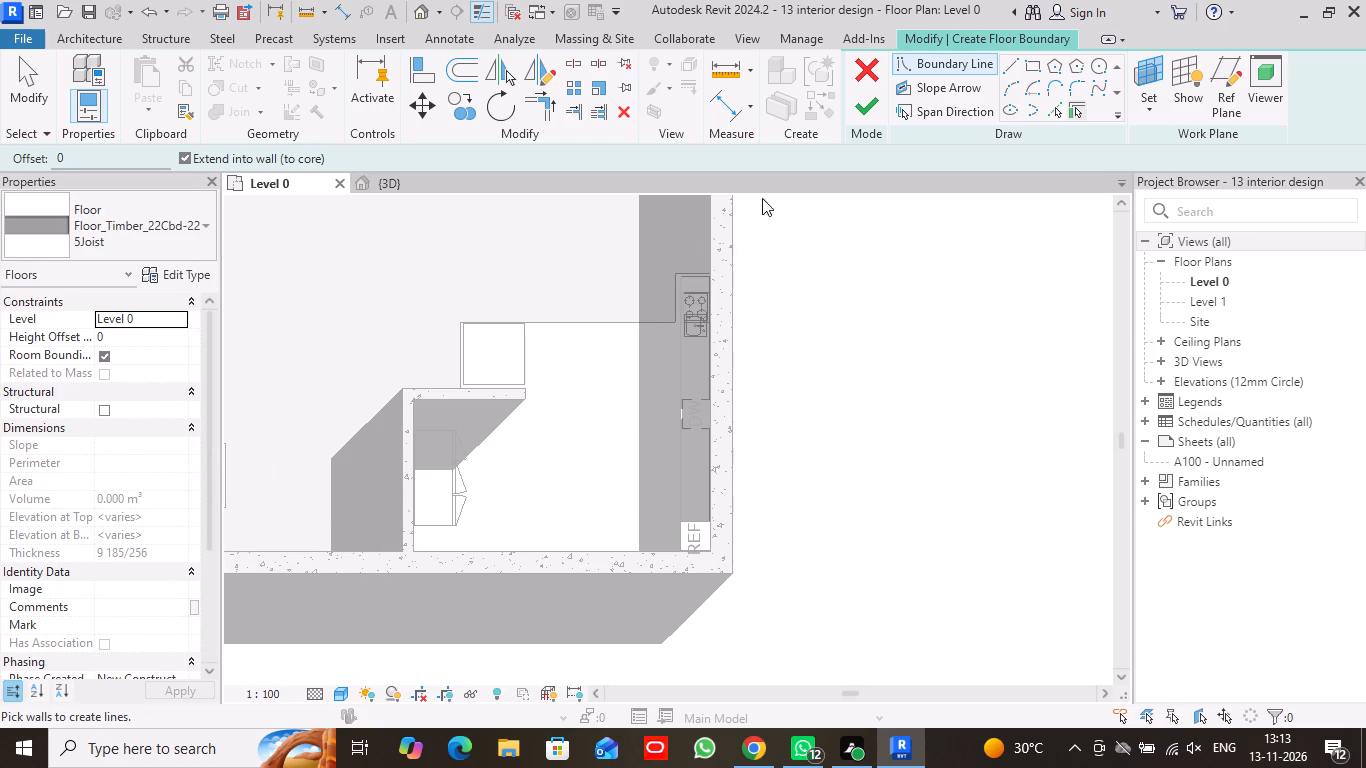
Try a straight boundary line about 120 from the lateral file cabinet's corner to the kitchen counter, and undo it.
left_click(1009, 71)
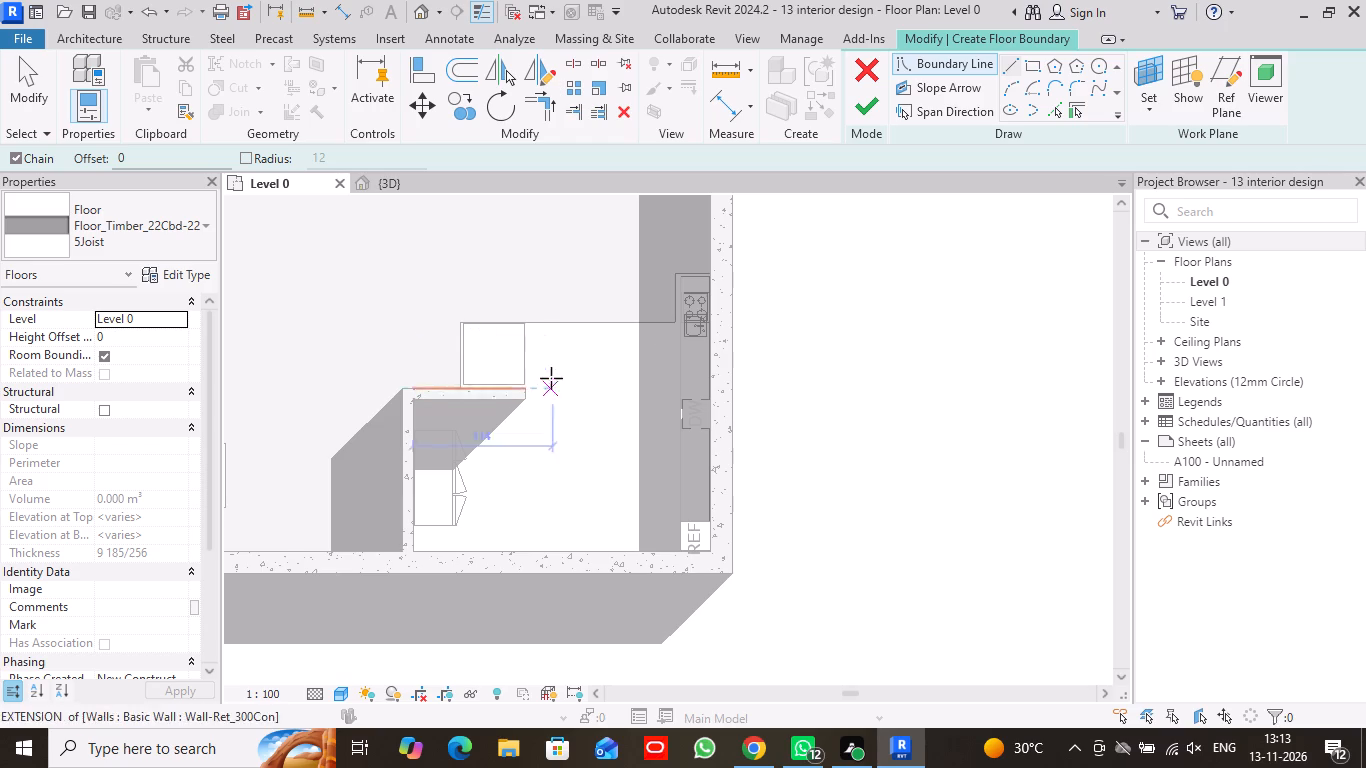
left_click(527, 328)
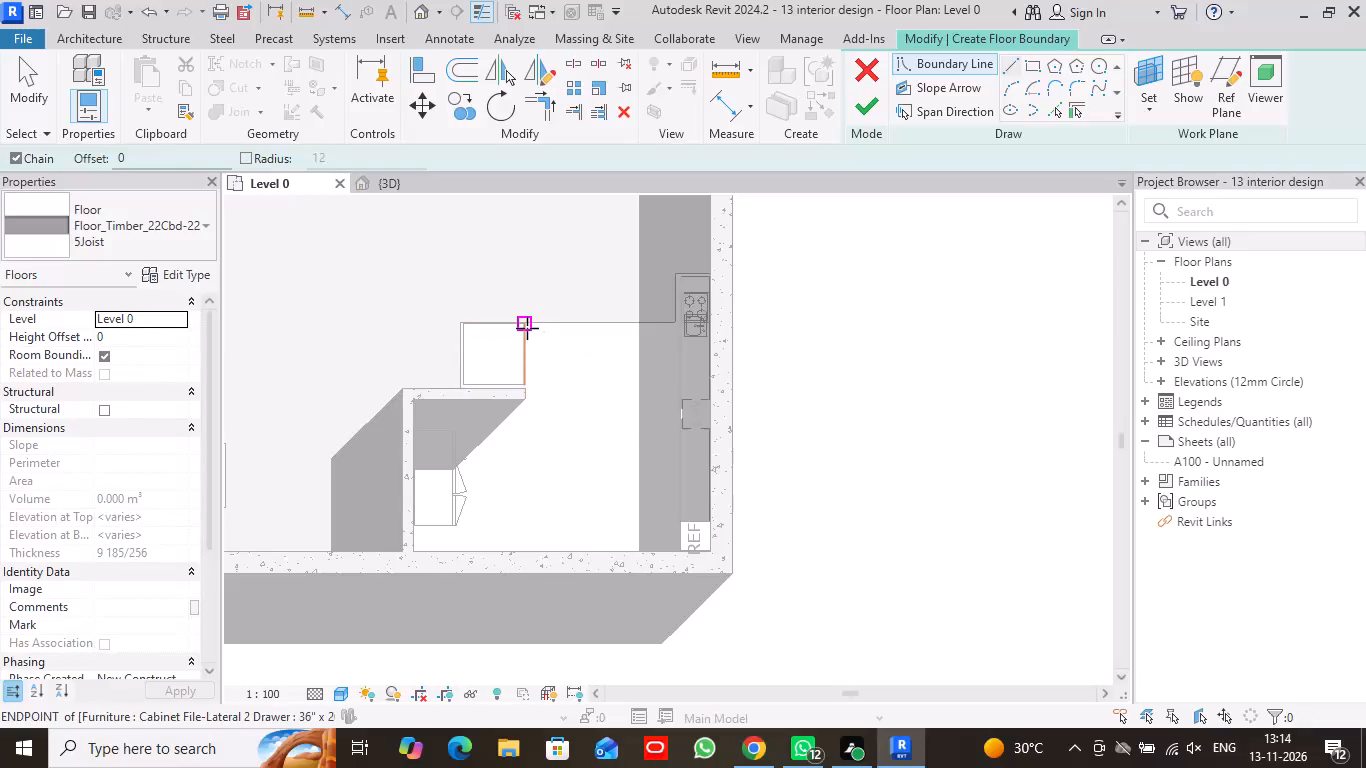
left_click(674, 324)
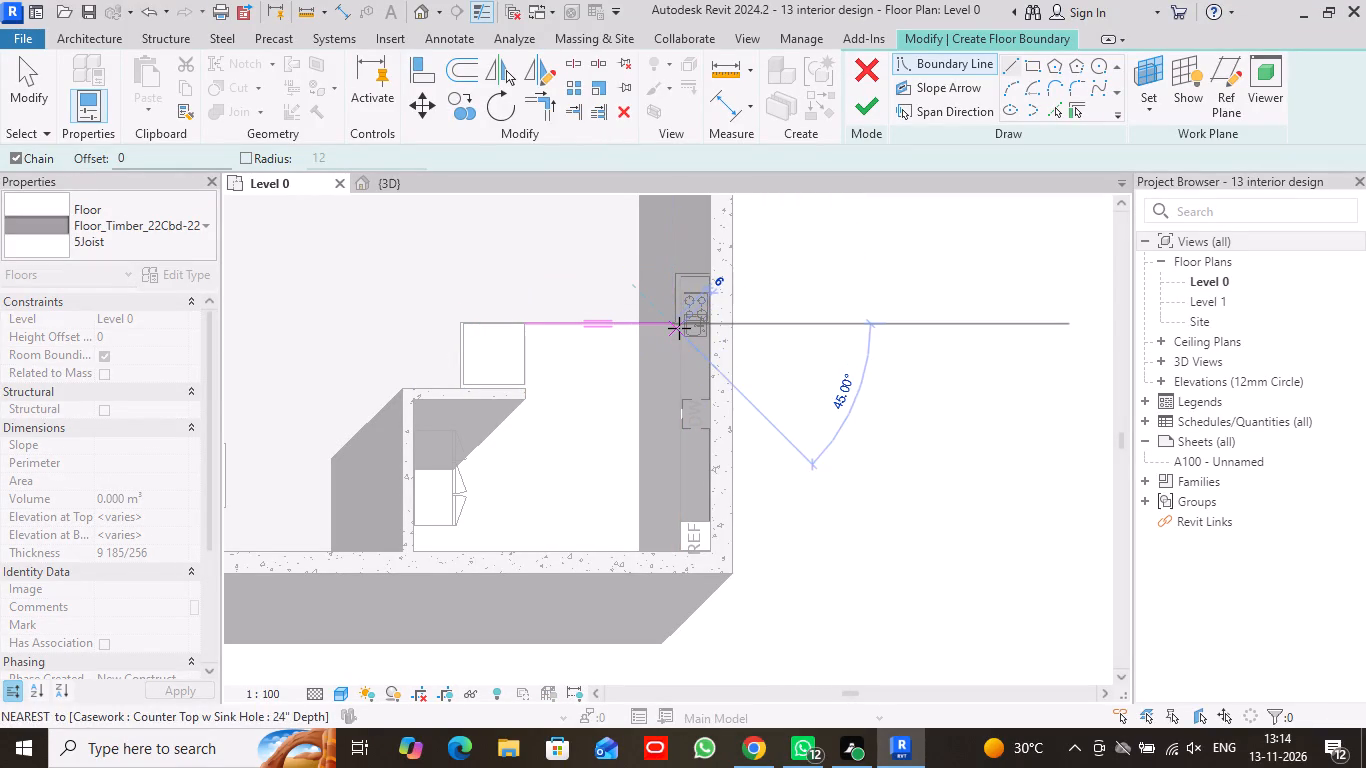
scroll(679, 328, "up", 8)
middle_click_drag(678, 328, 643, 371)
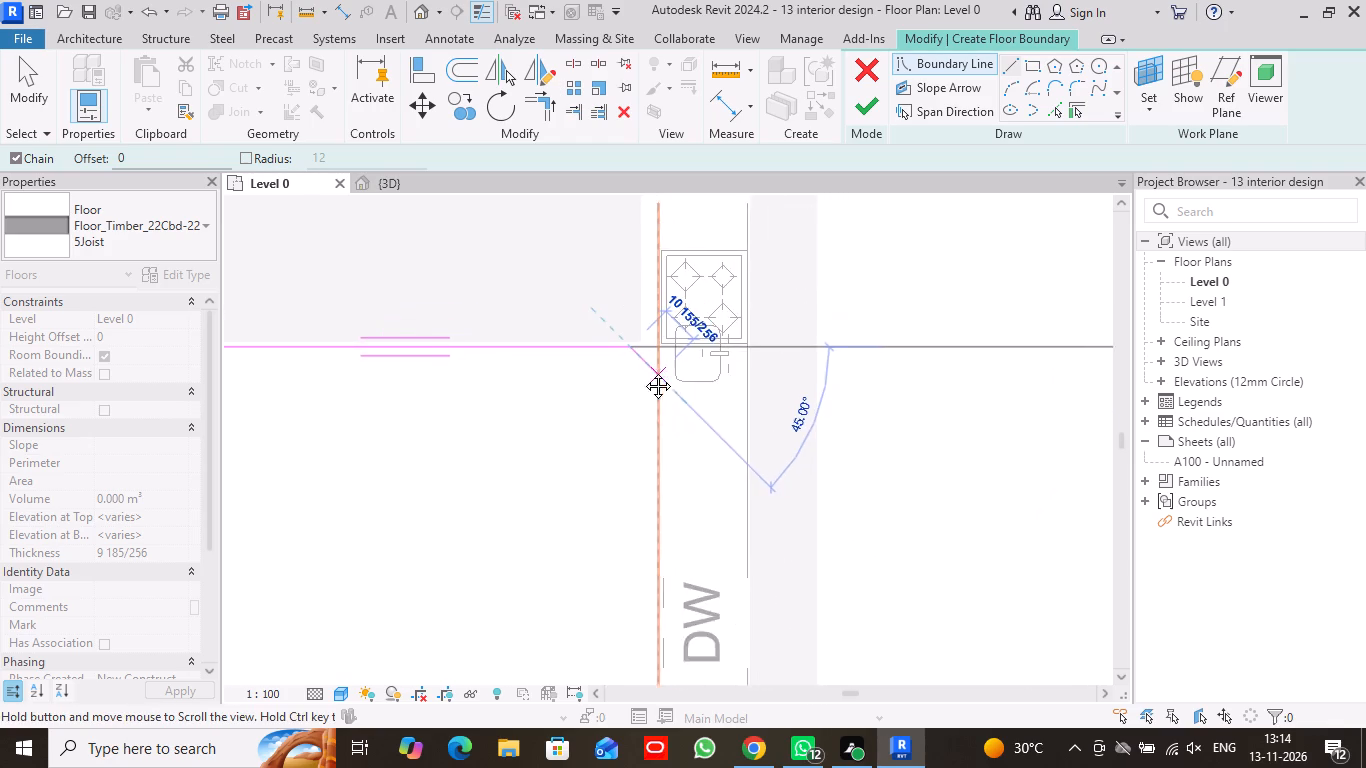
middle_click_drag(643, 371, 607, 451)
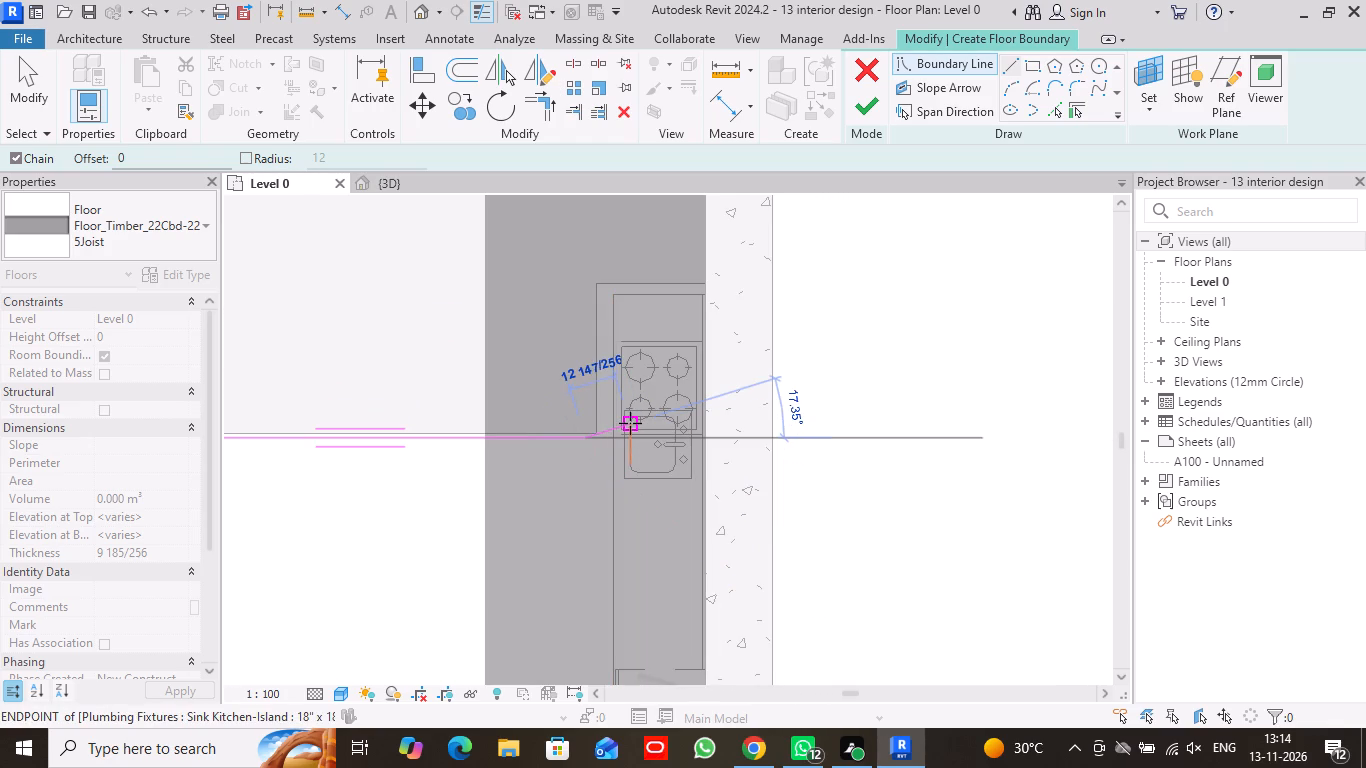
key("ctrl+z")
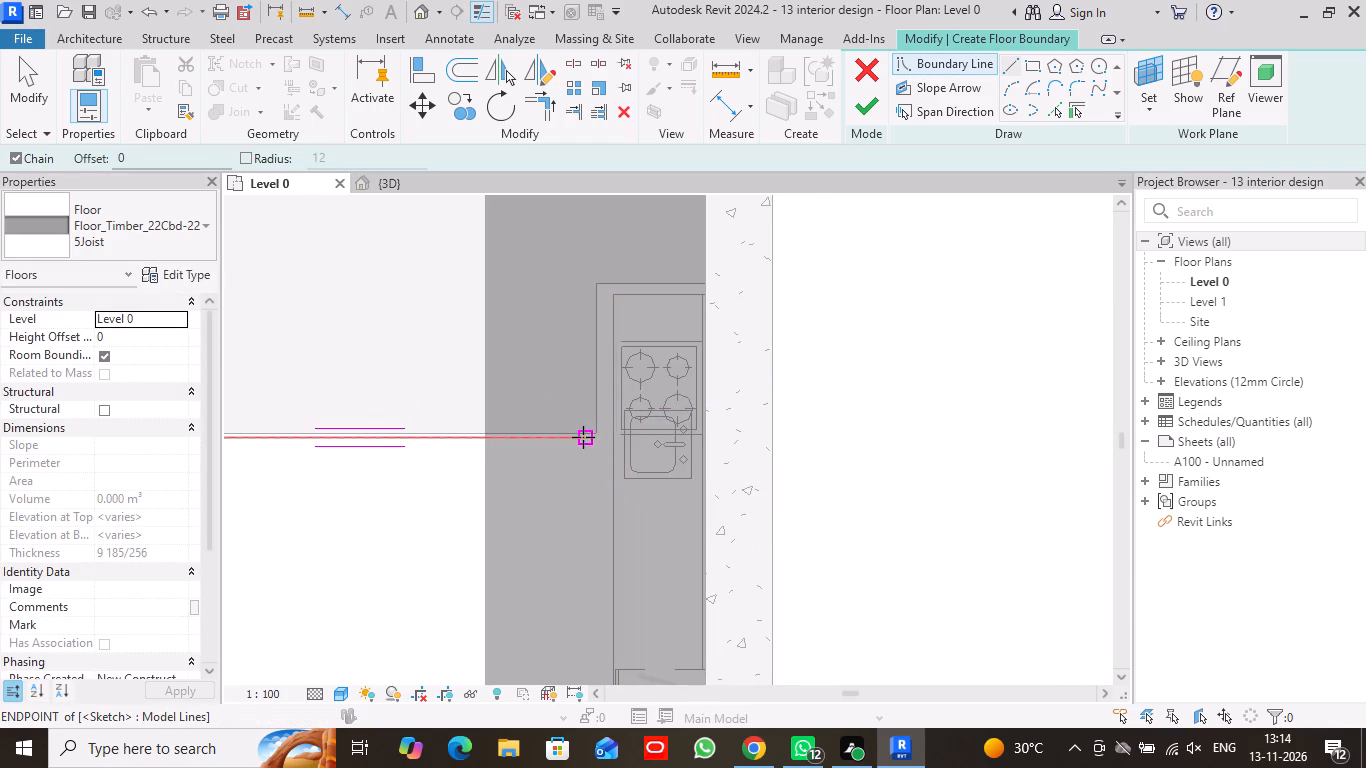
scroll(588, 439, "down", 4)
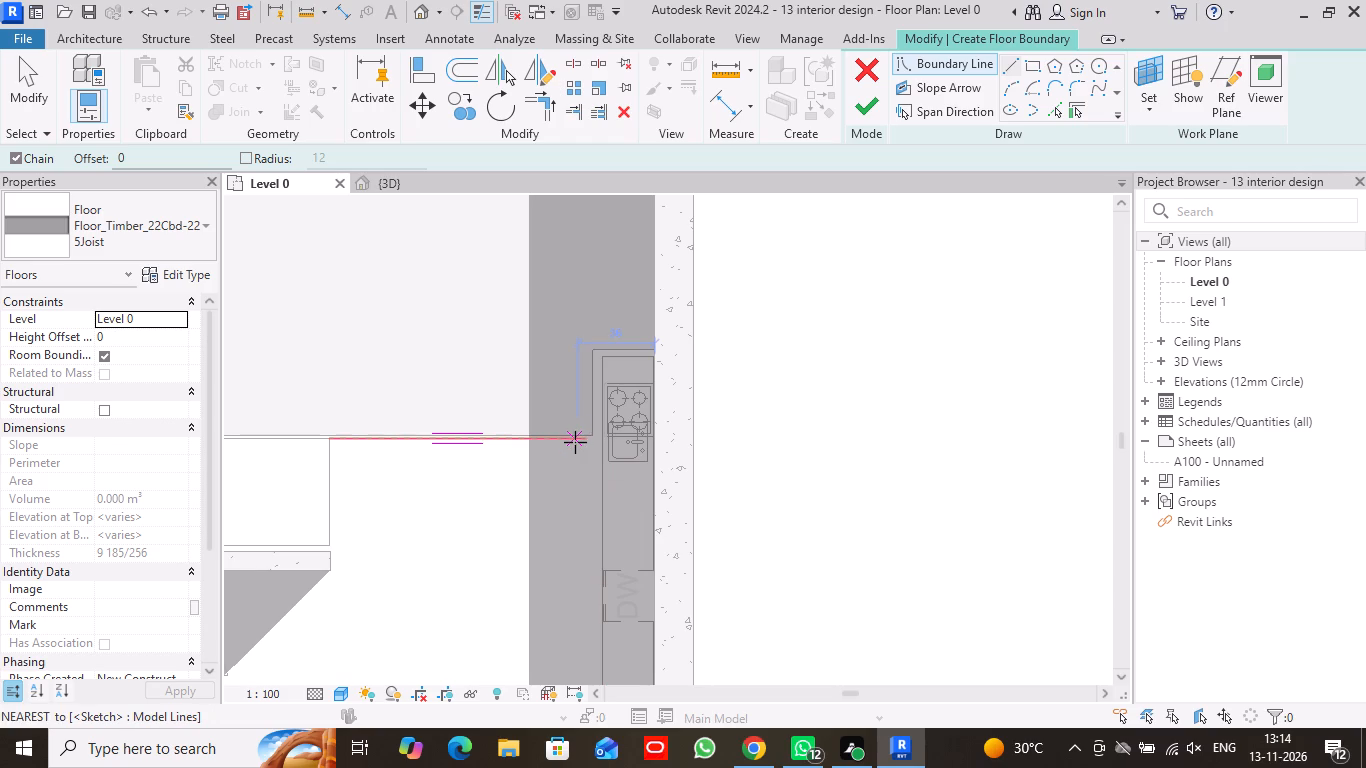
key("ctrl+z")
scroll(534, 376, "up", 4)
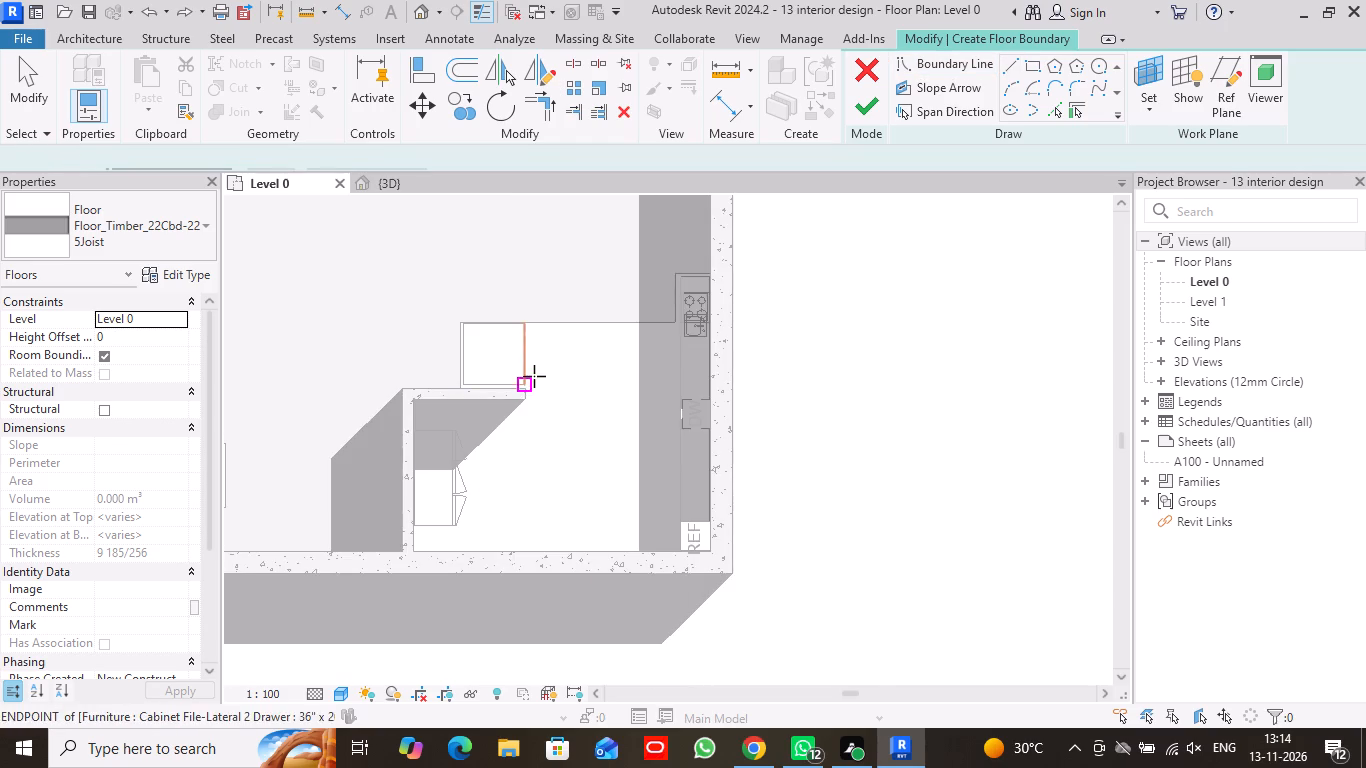
Sketch the floor boundary about 127 1/2 from the file cabinet's corner to the counter, 38 up its front edge, and across its end to the wall.
middle_click_drag(543, 354, 526, 508)
scroll(520, 497, "up", 4)
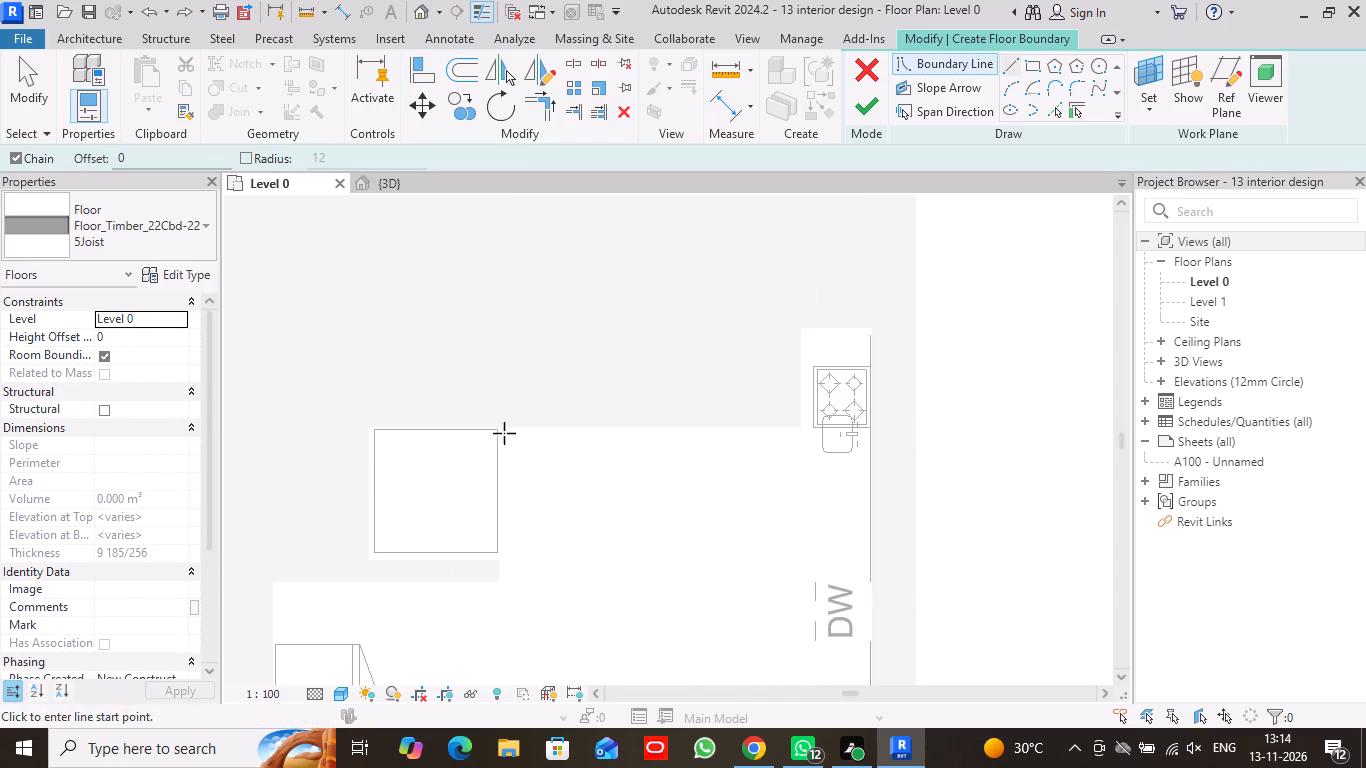
left_click(488, 400)
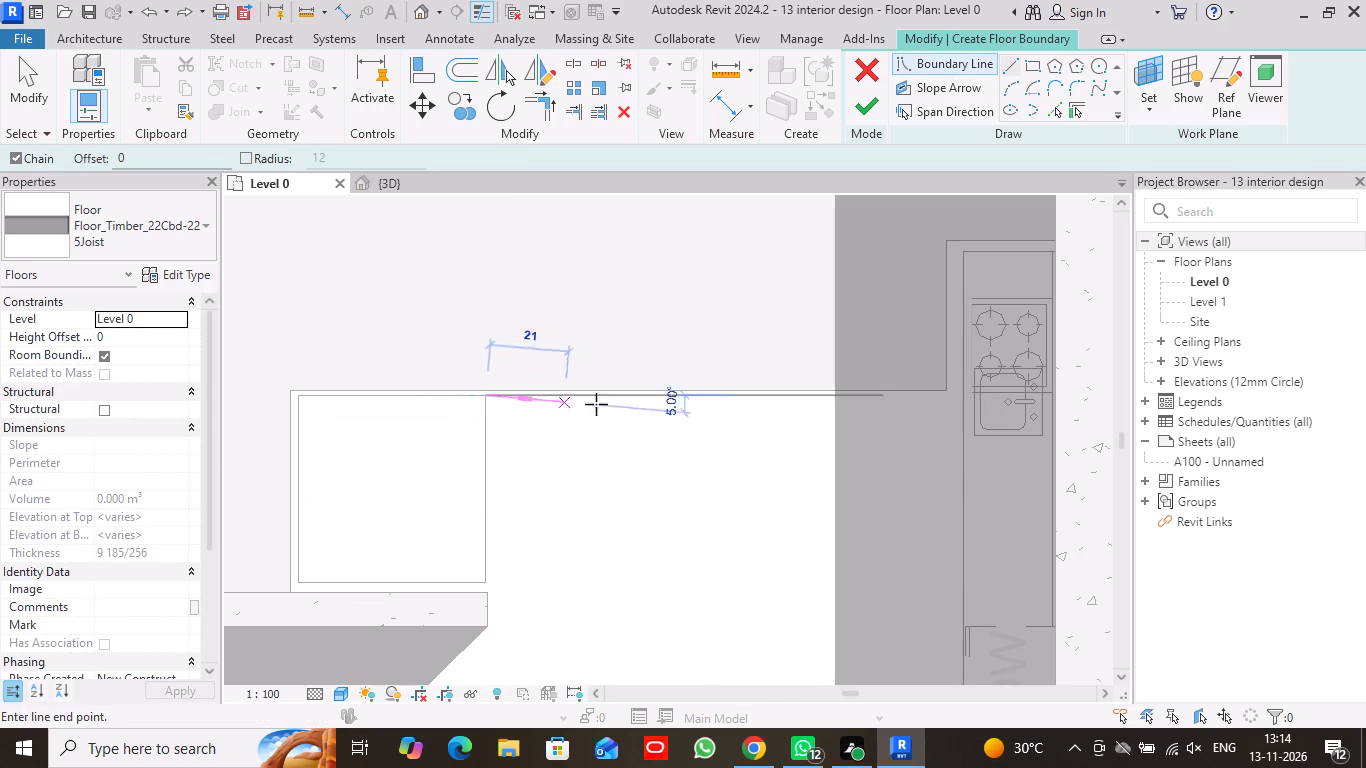
left_click(962, 394)
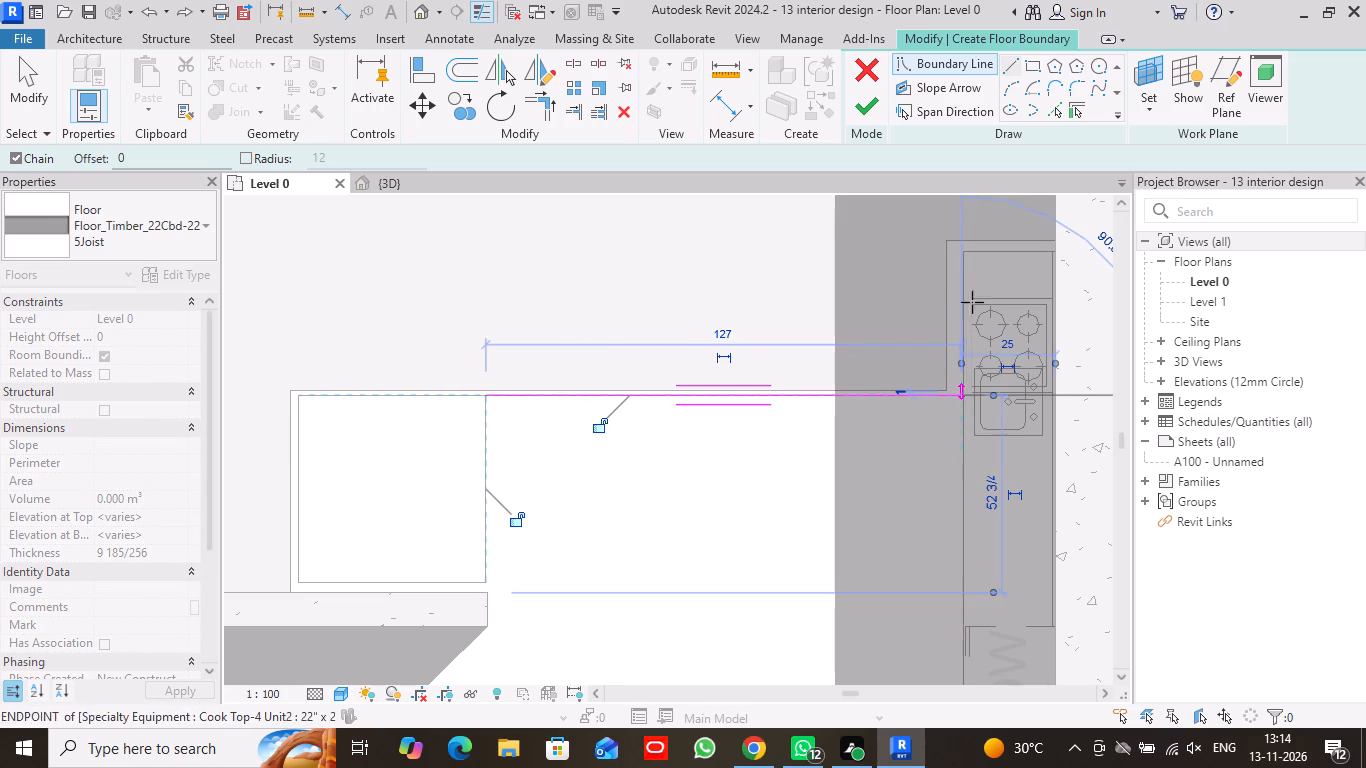
left_click(964, 251)
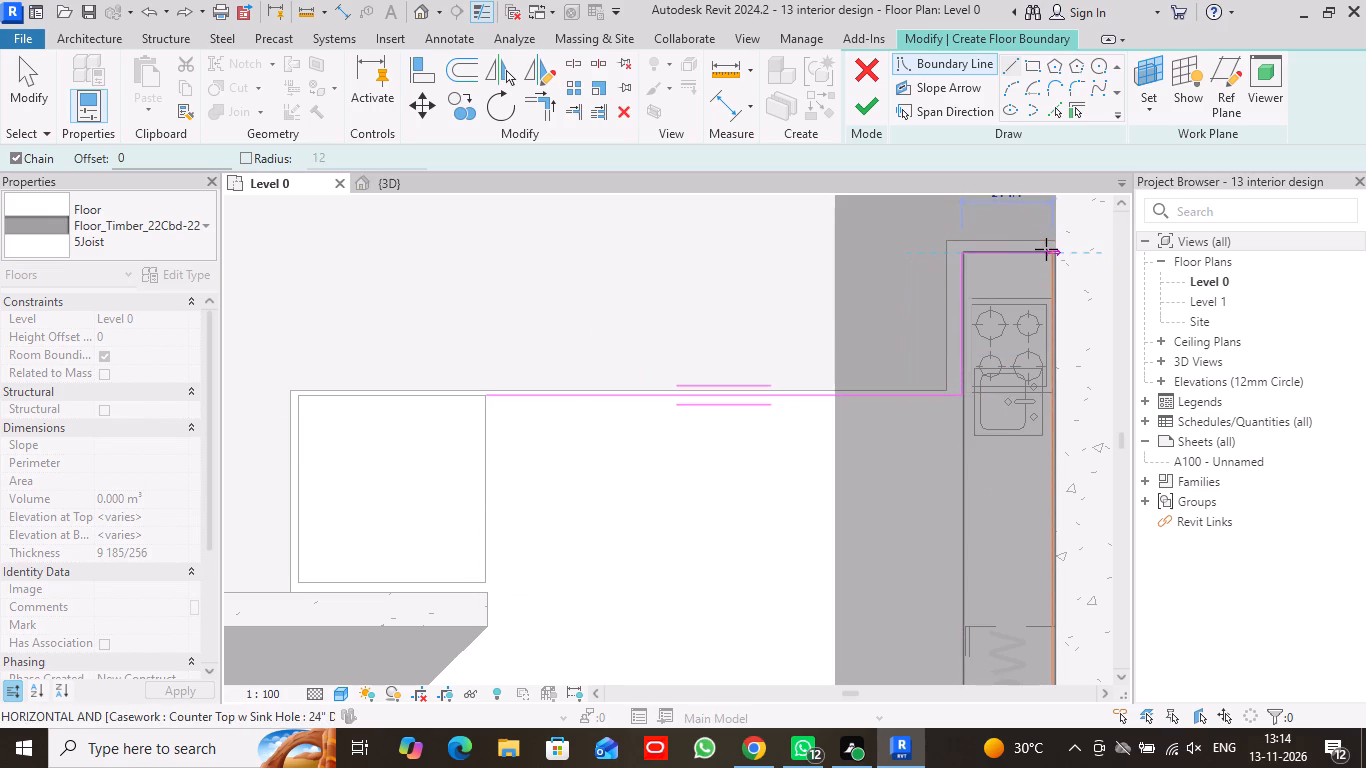
middle_click_drag(1046, 249, 825, 216)
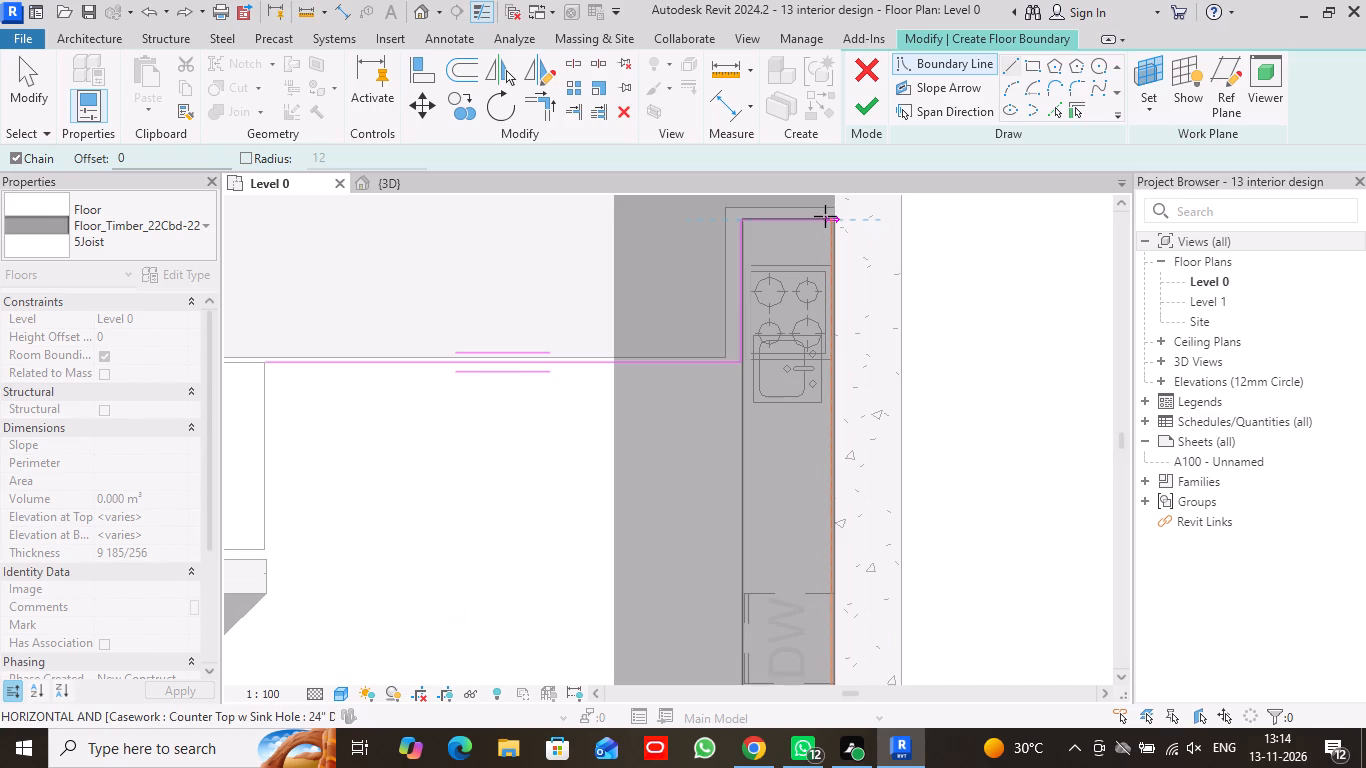
scroll(825, 216, "down", 4)
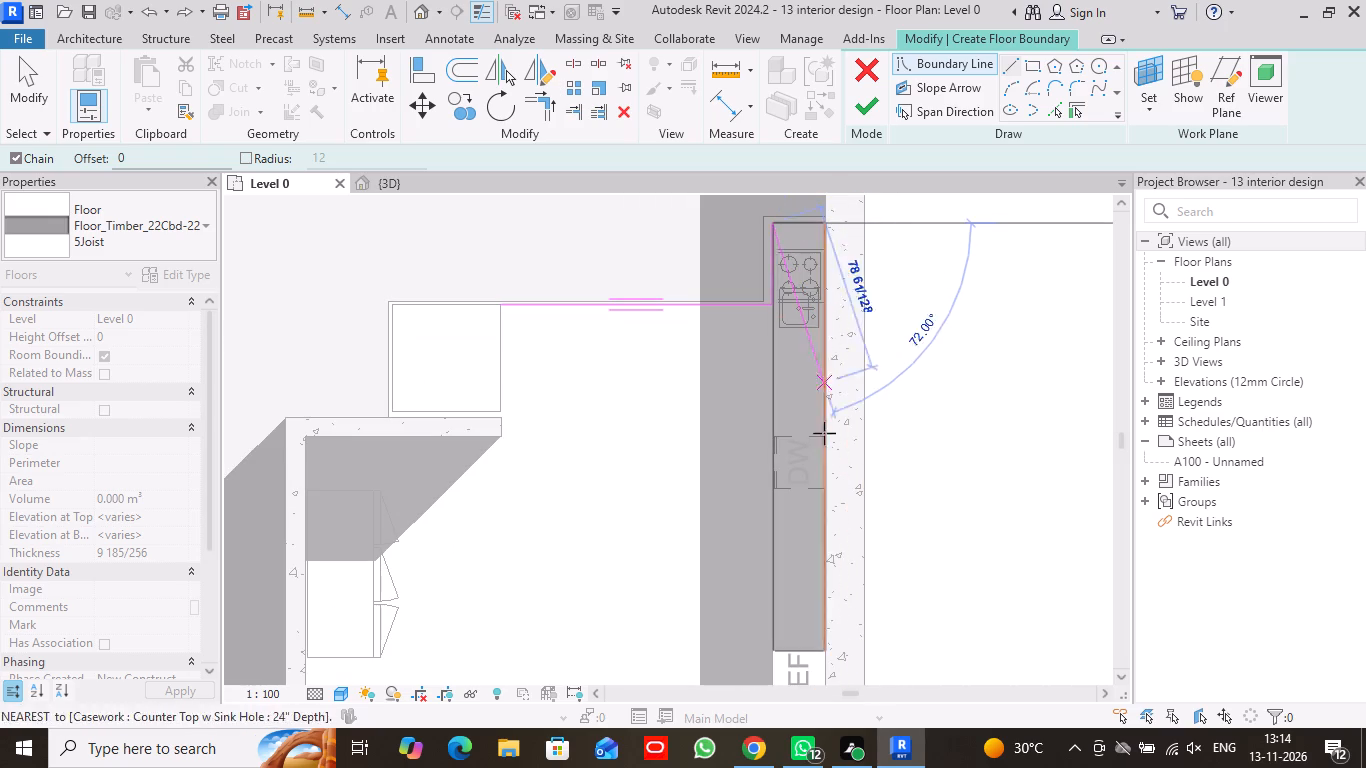
scroll(828, 221, "up", 5)
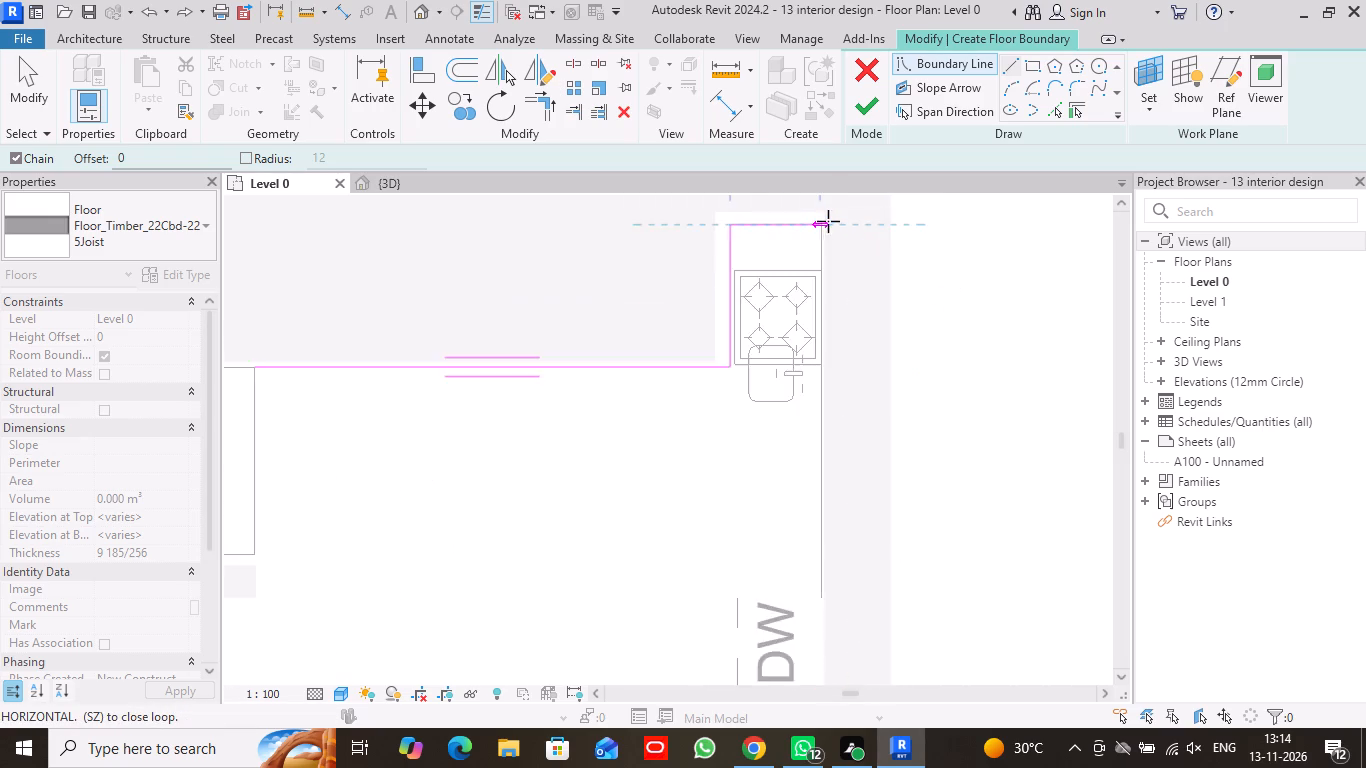
scroll(828, 221, "up", 4)
left_click(819, 227)
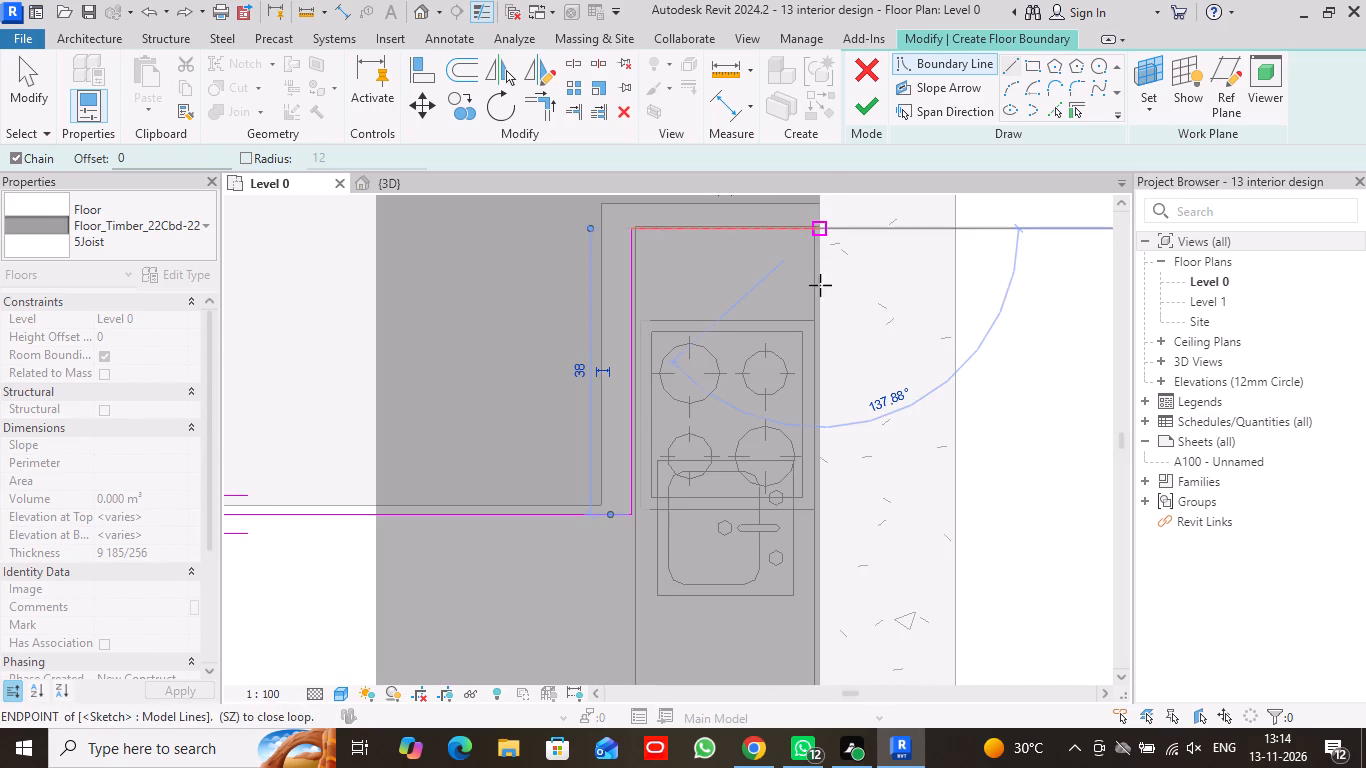
Continue the boundary about 223 down the outer wall to the refrigerator corner and about 243 along the kitchen's lower wall.
scroll(814, 509, "down", 4)
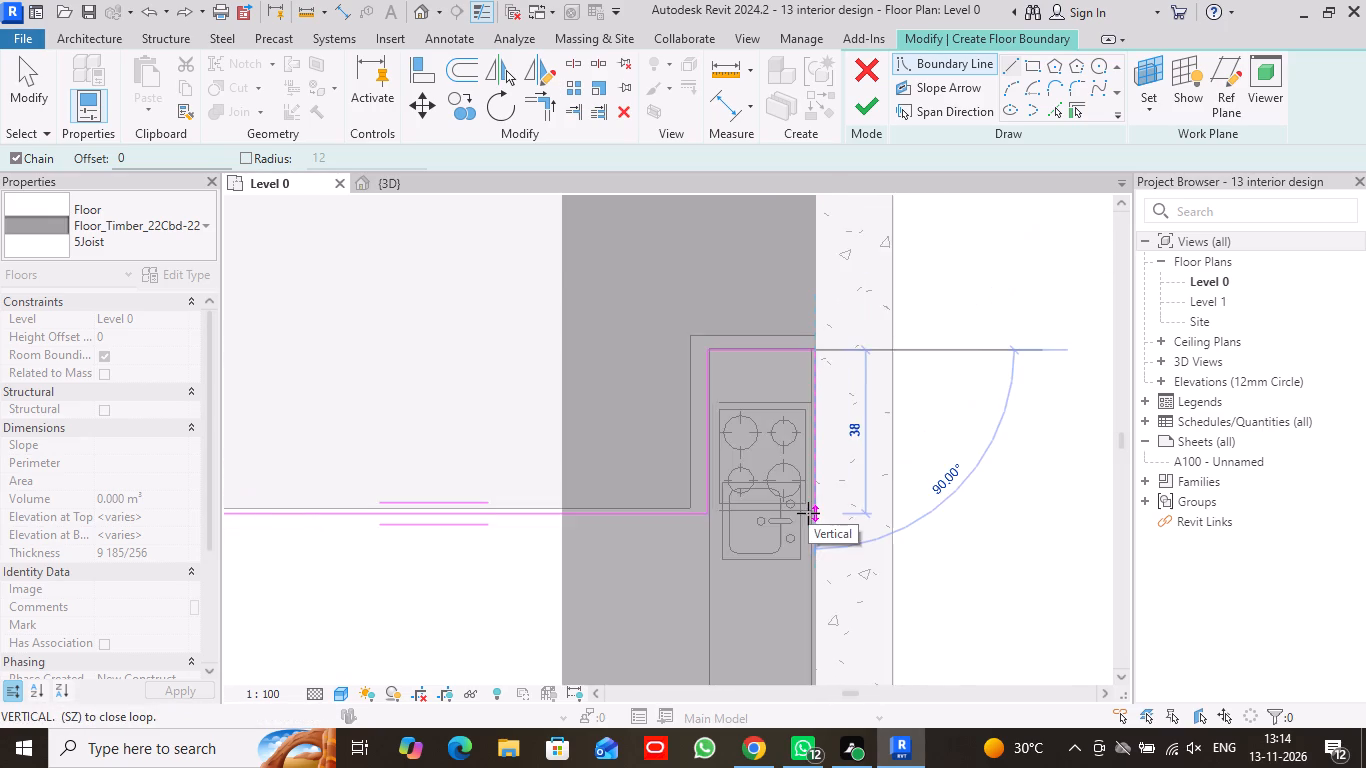
middle_click_drag(808, 513, 821, 55)
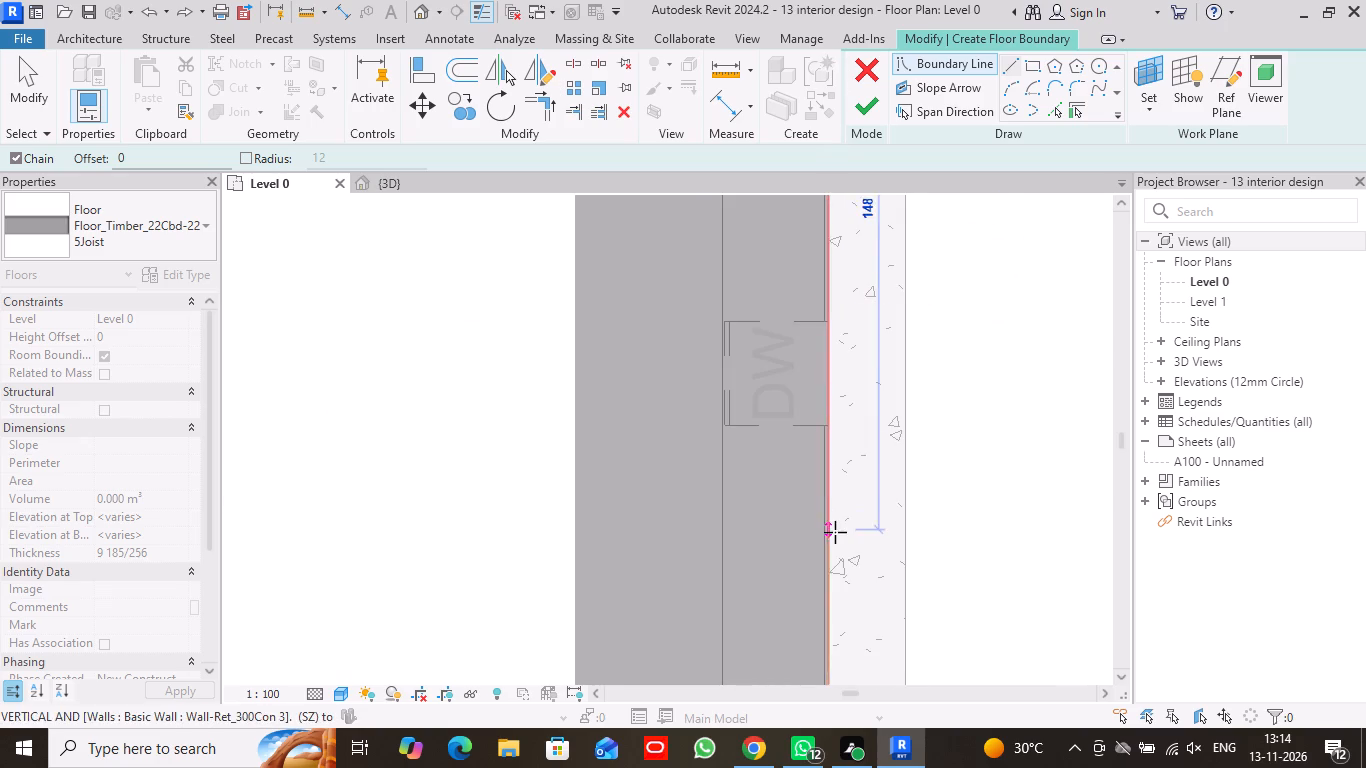
scroll(835, 532, "down", 7)
middle_click_drag(821, 546, 821, 323)
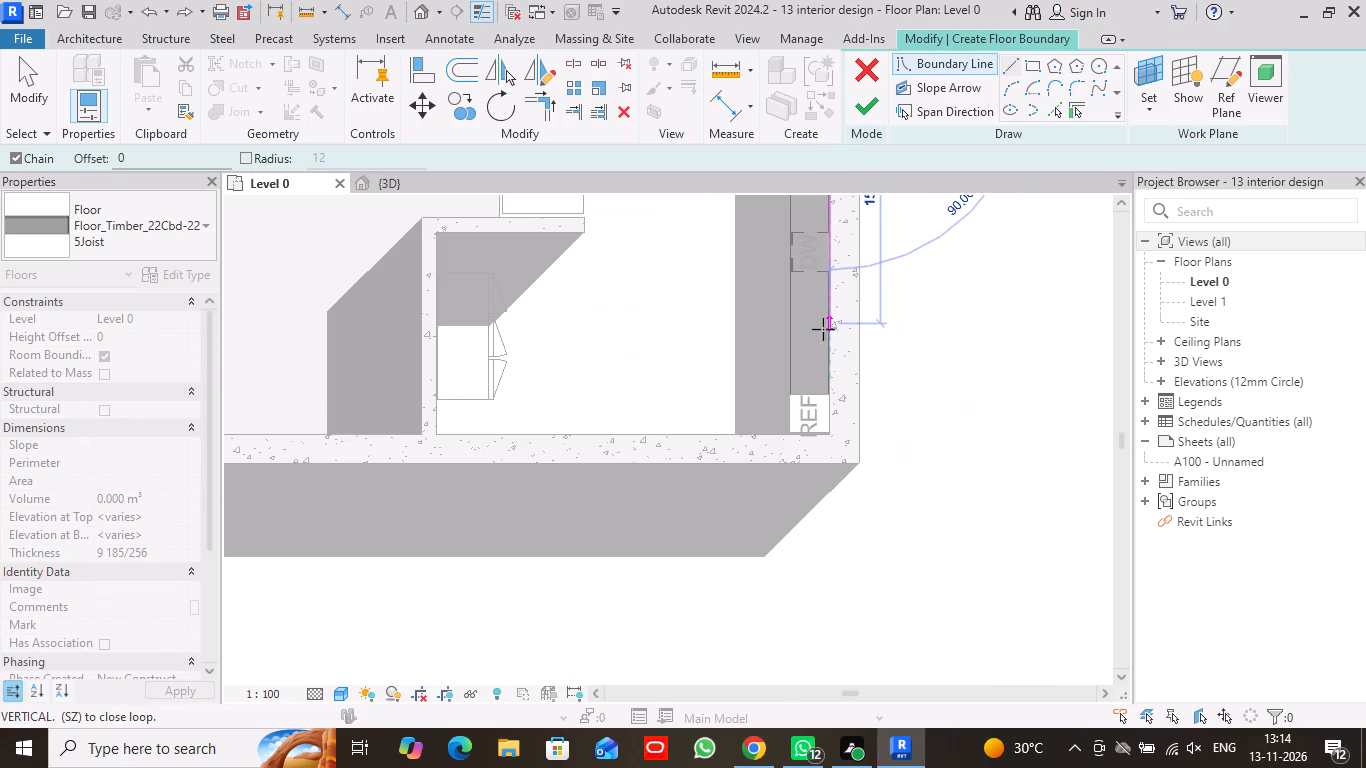
left_click(831, 431)
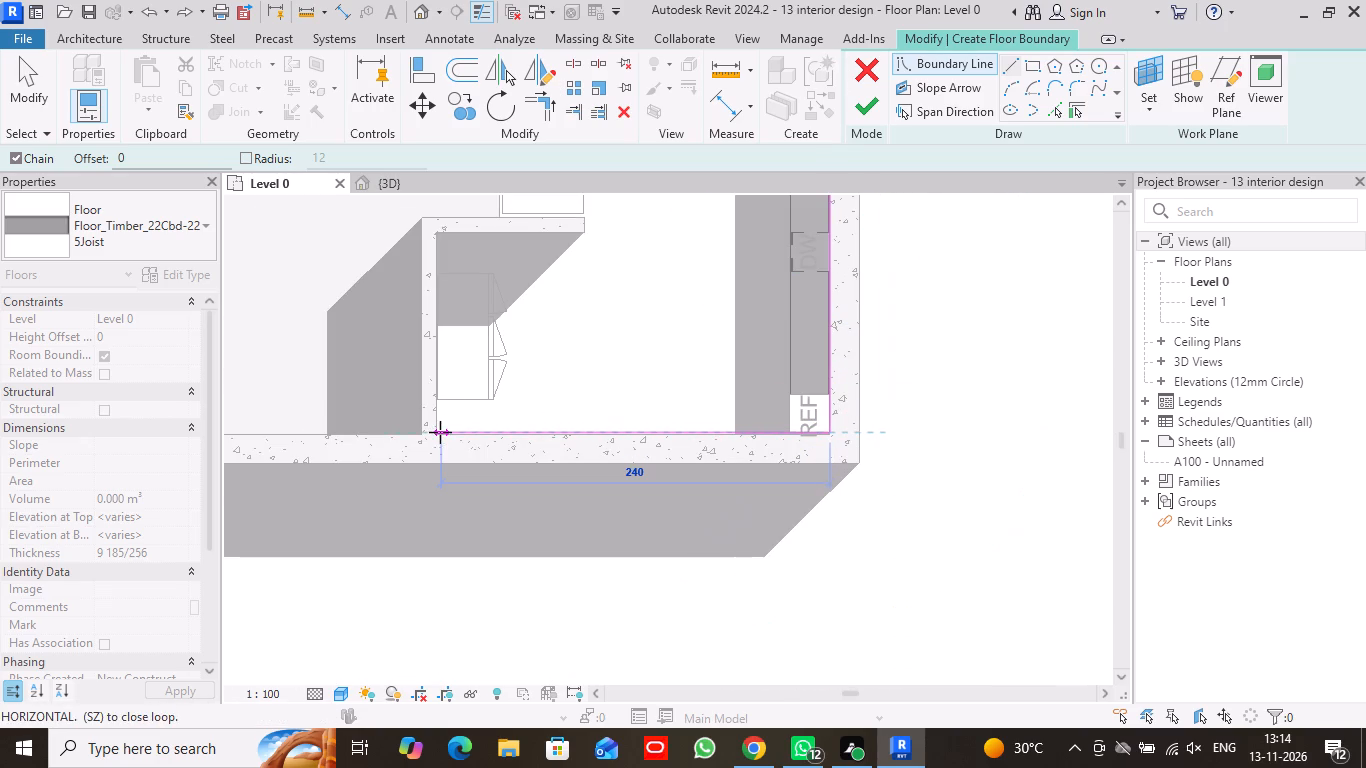
scroll(440, 431, "up", 6)
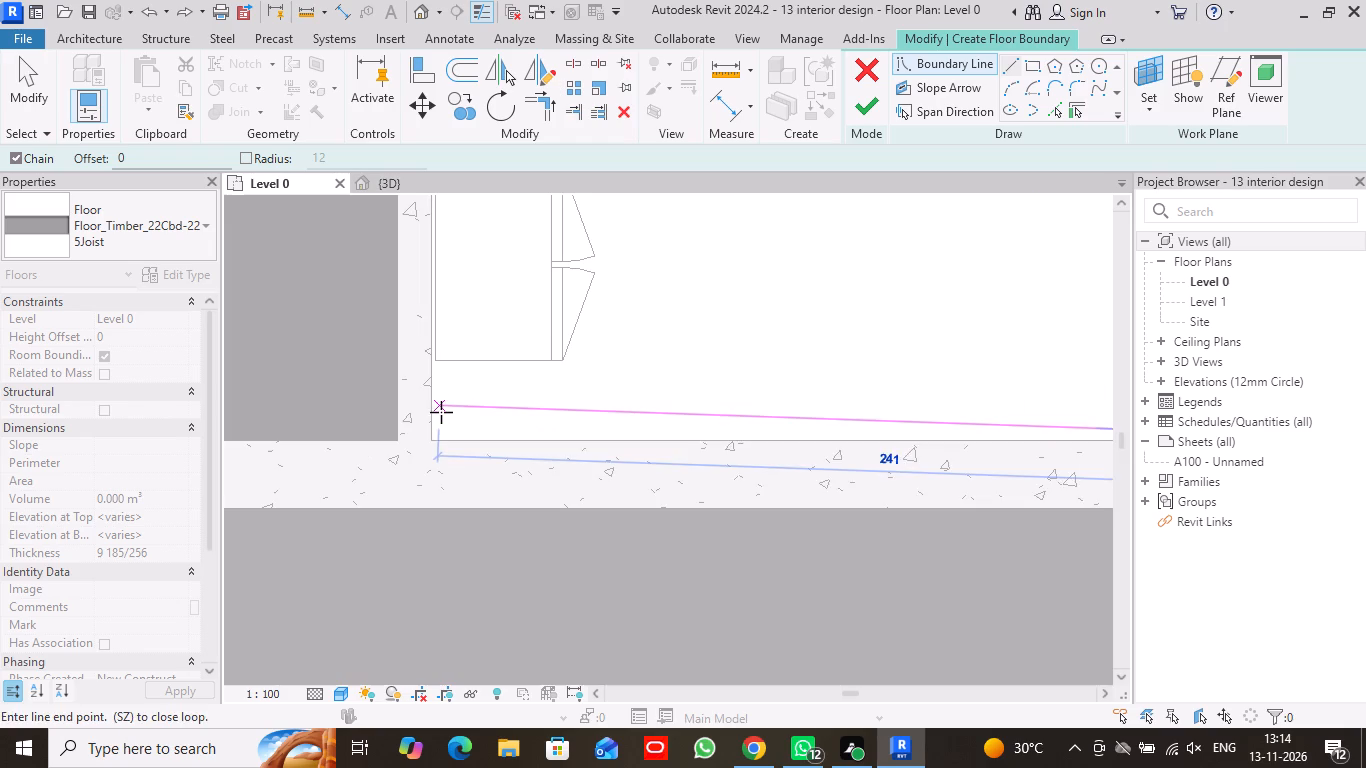
left_click(432, 438)
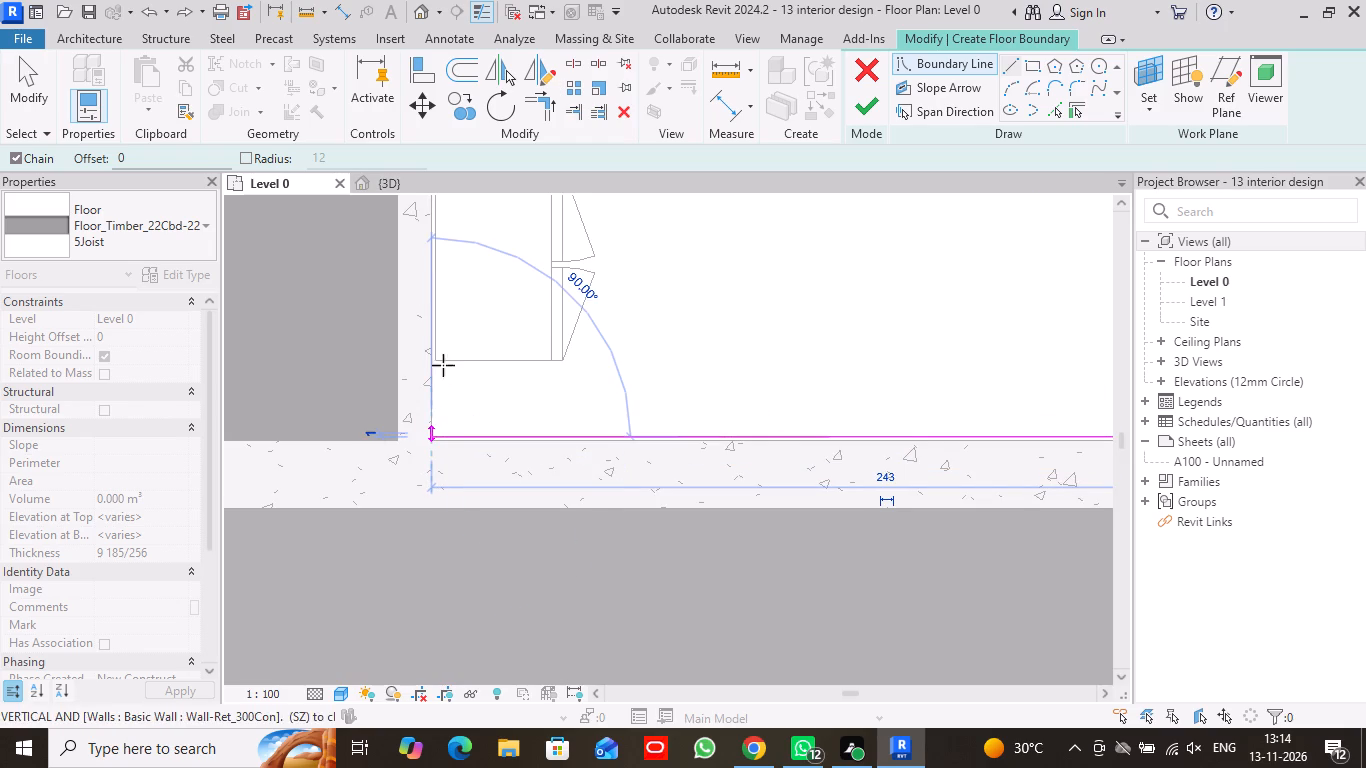
Run the boundary about 123 1/2 up the partition, 91 1/2 along the short wall, and up the file cabinet's side to close the loop.
middle_click_drag(440, 242, 426, 542)
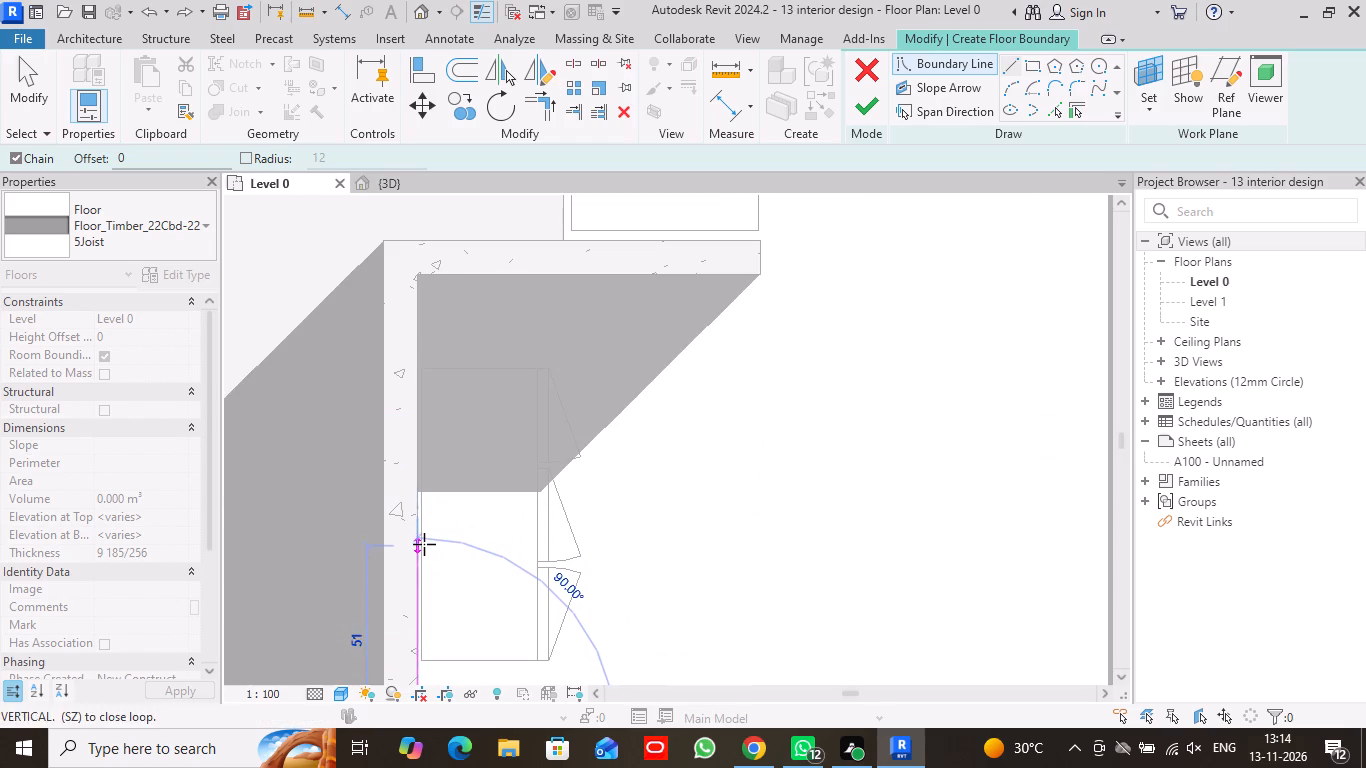
left_click(421, 278)
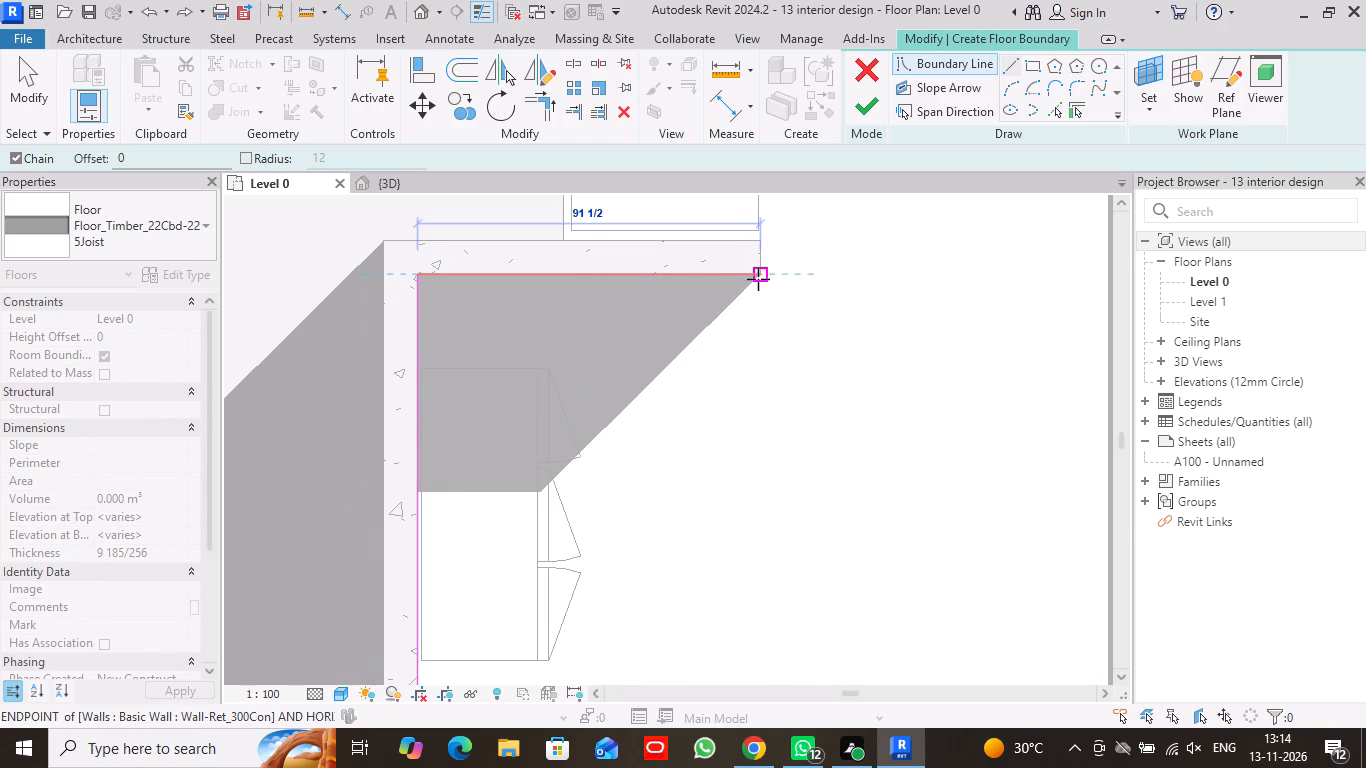
left_click(758, 279)
scroll(760, 278, "down", 5)
middle_click_drag(751, 282, 701, 415)
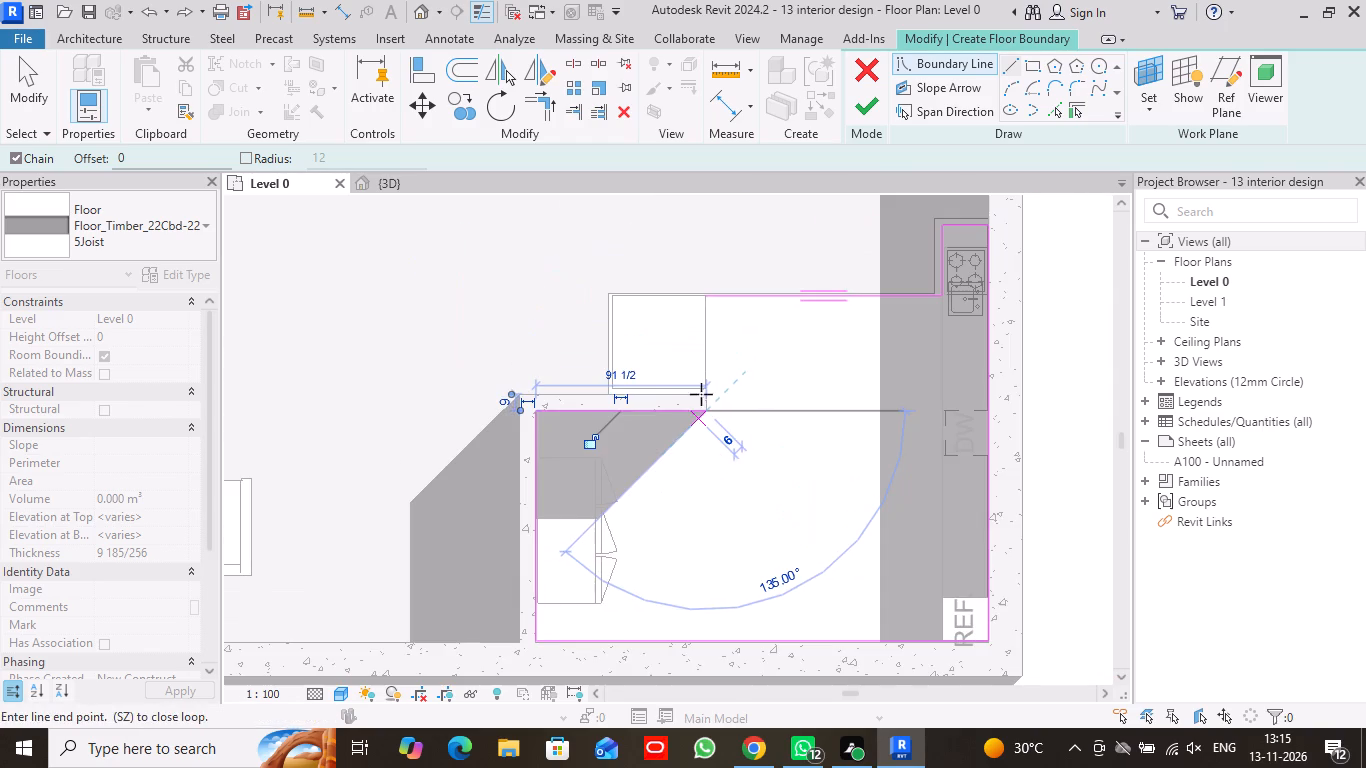
left_click(711, 296)
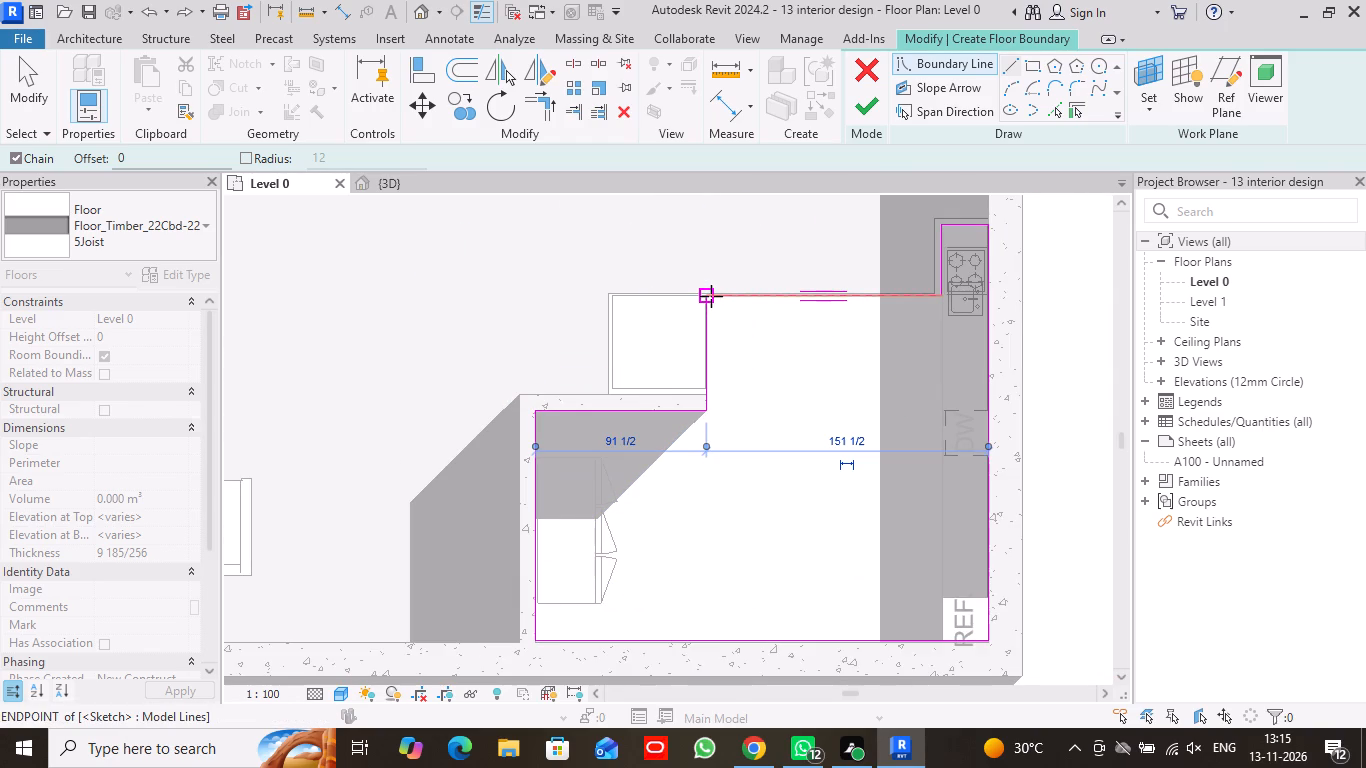
Finish the kitchen floor sketch and deselect the new floor.
left_click(865, 101)
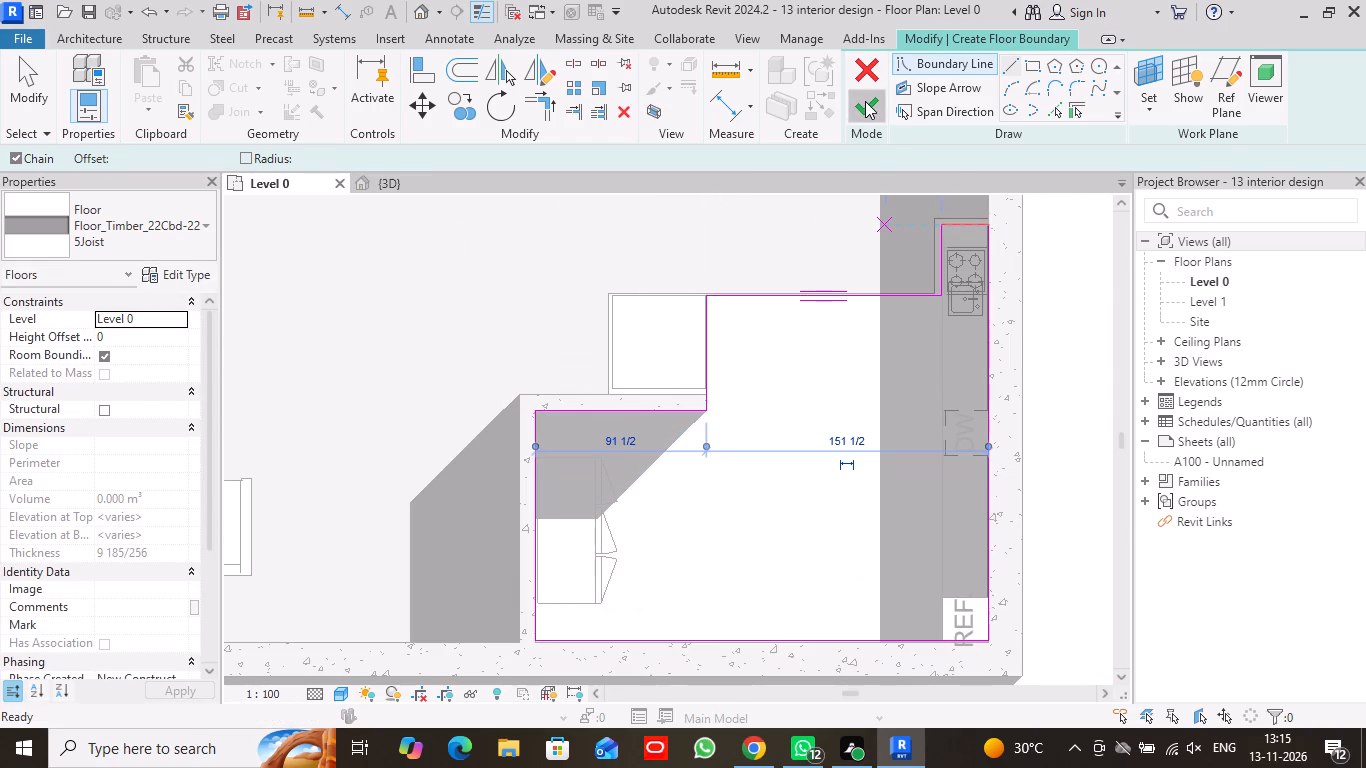
scroll(834, 447, "down", 3)
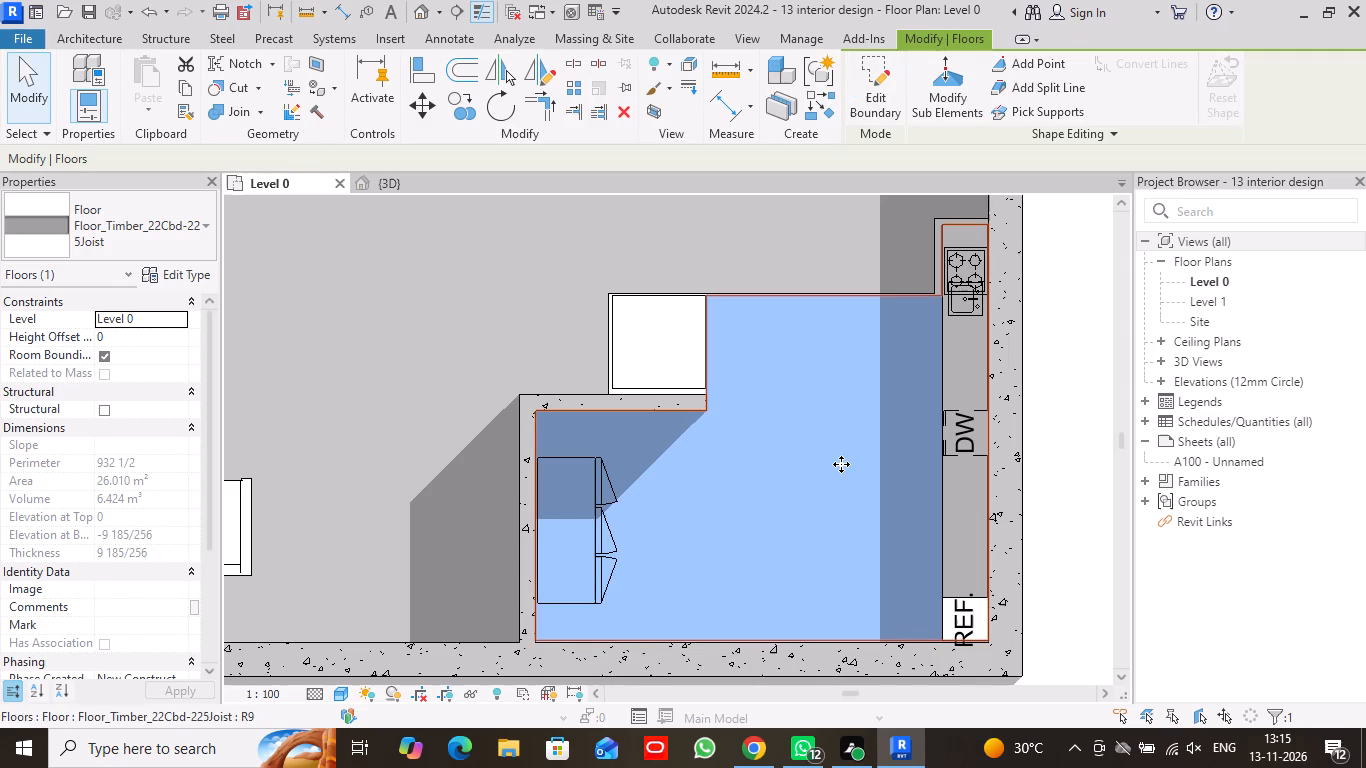
scroll(845, 479, "down", 2)
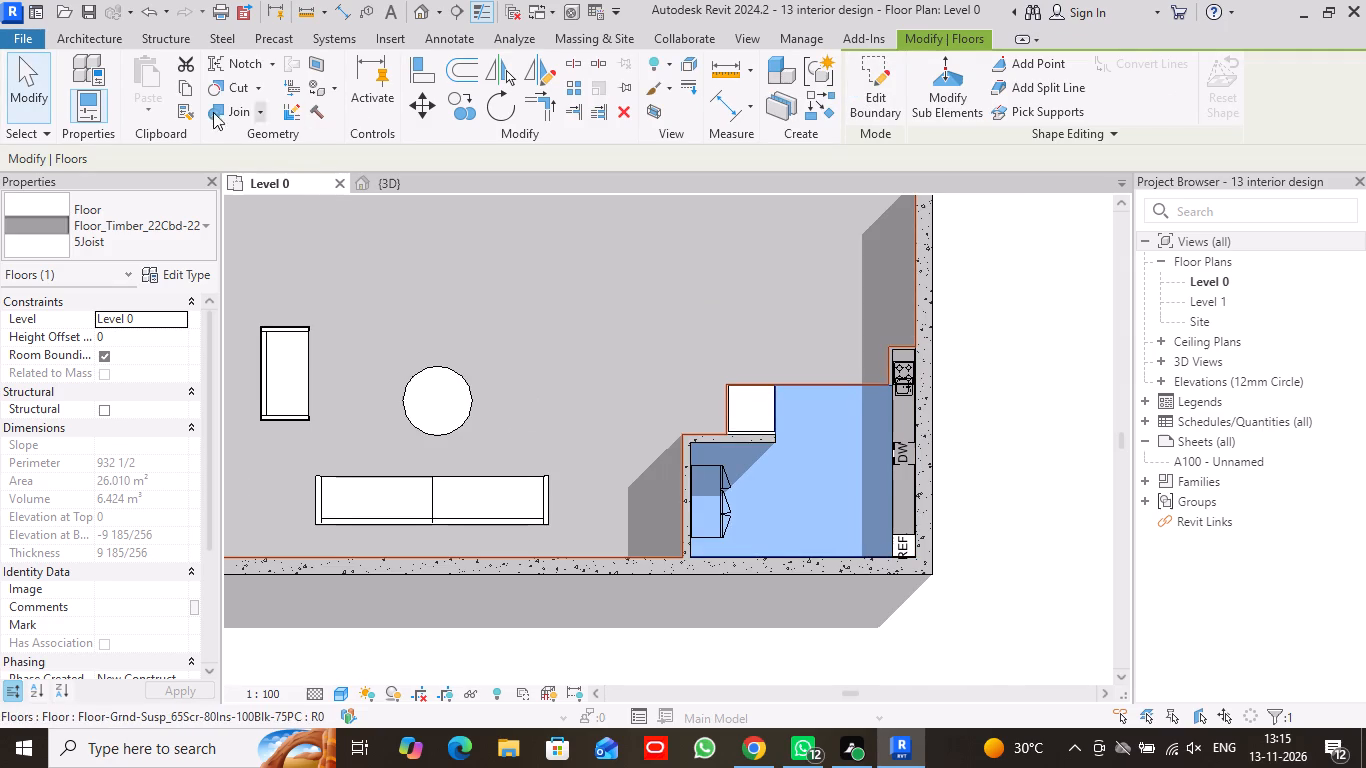
left_click(28, 87)
scroll(1003, 414, "down", 4)
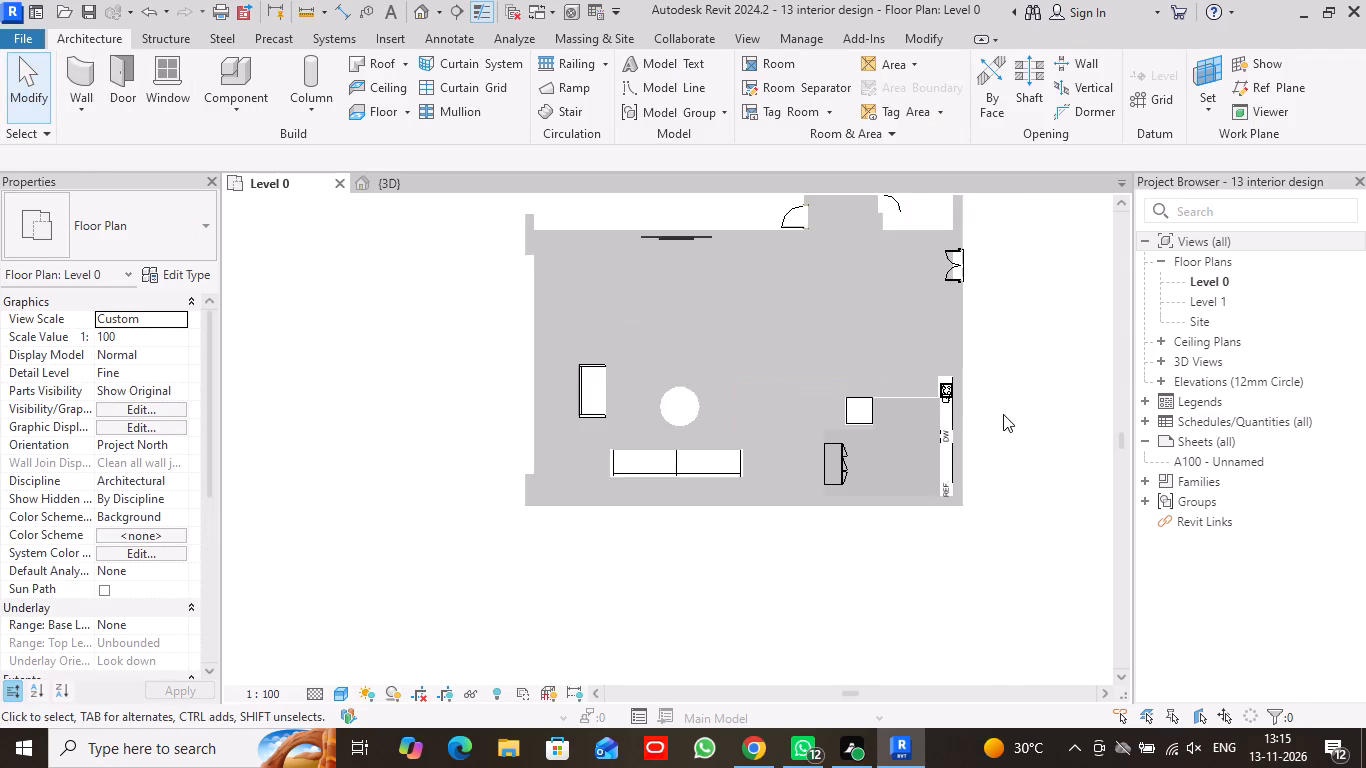
Examine the floors and rooms from above in the 3D view and return to the Level 0 plan.
middle_click_drag(1003, 414, 785, 432)
left_click(413, 174)
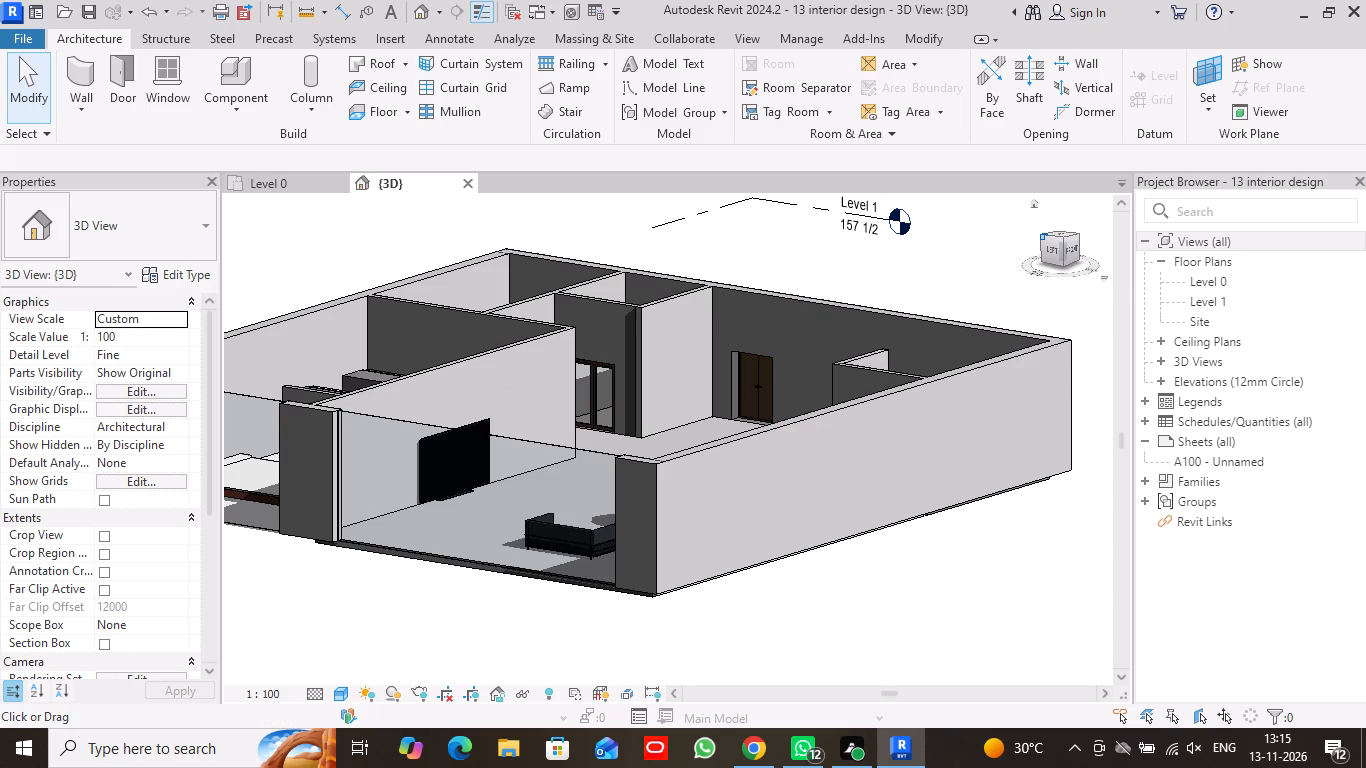
left_click_drag(1041, 237, 1083, 270)
scroll(727, 364, "down", 2)
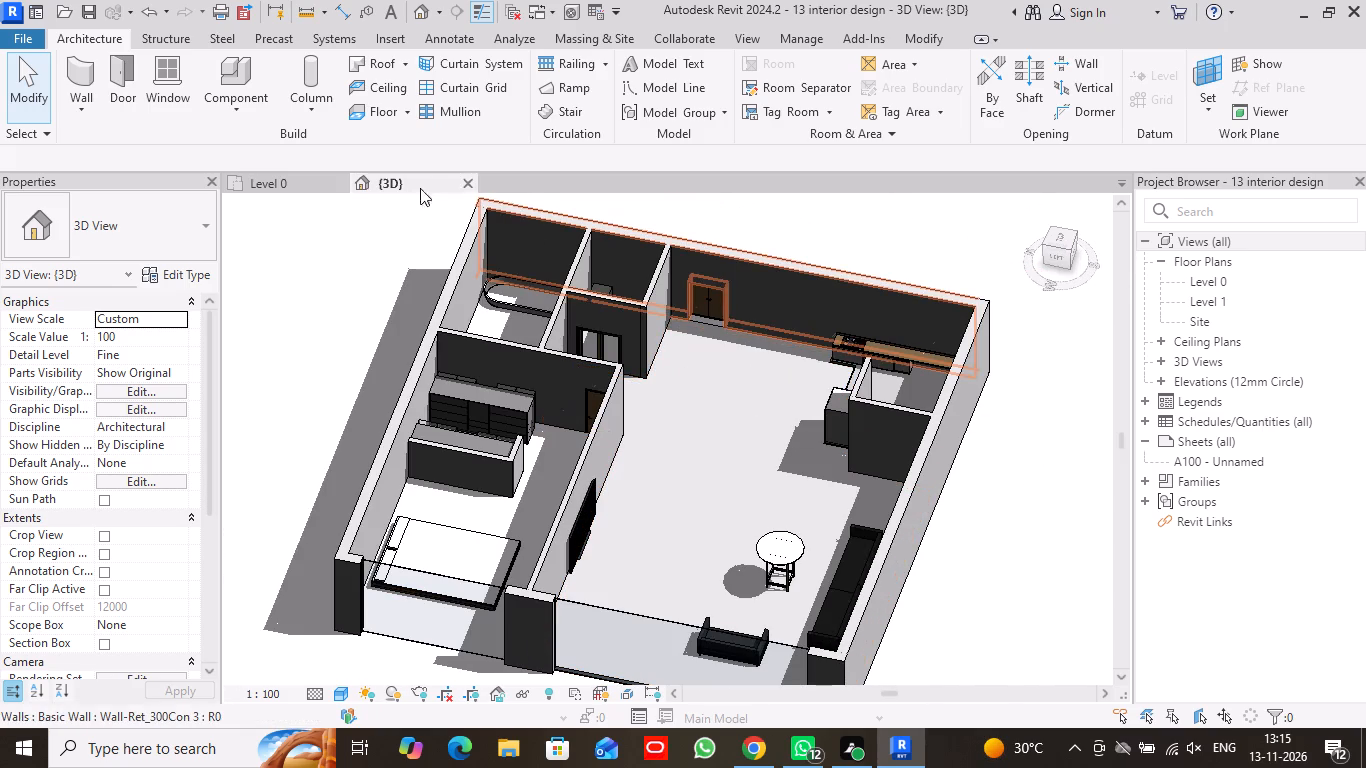
left_click(300, 183)
Start another floor and delete the Finish 2 [5] chipboard layer from the Floor_Timber_22Cbd-225Joist type's structure.
middle_click_drag(511, 218, 528, 250)
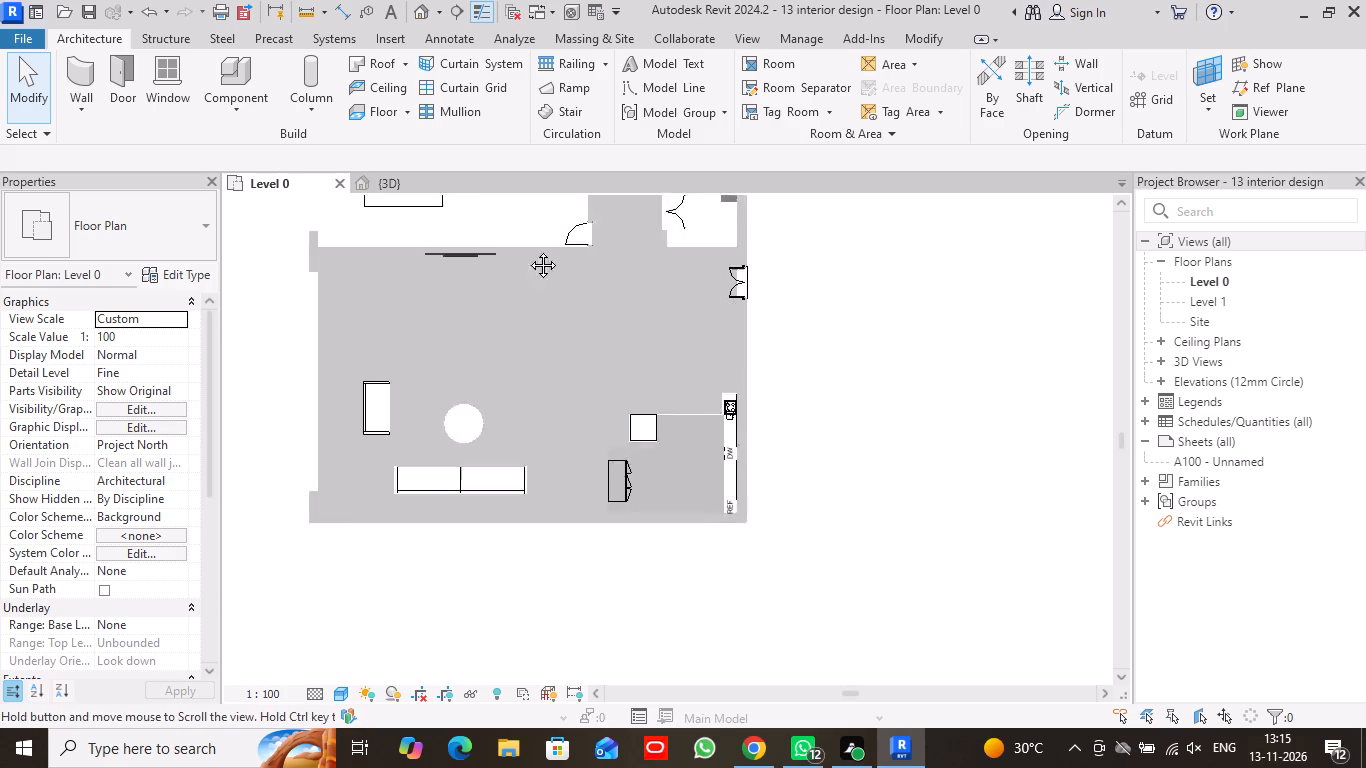
middle_click_drag(528, 250, 652, 383)
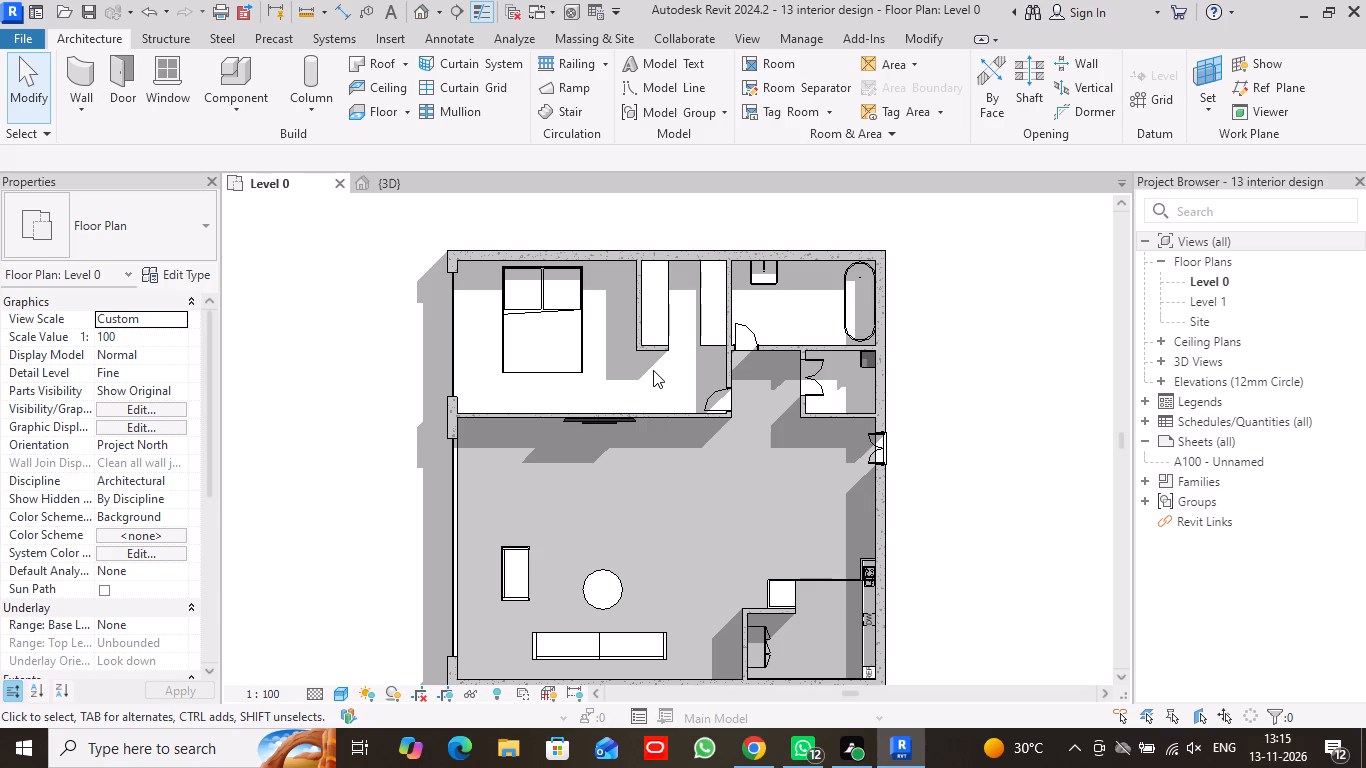
left_click(383, 110)
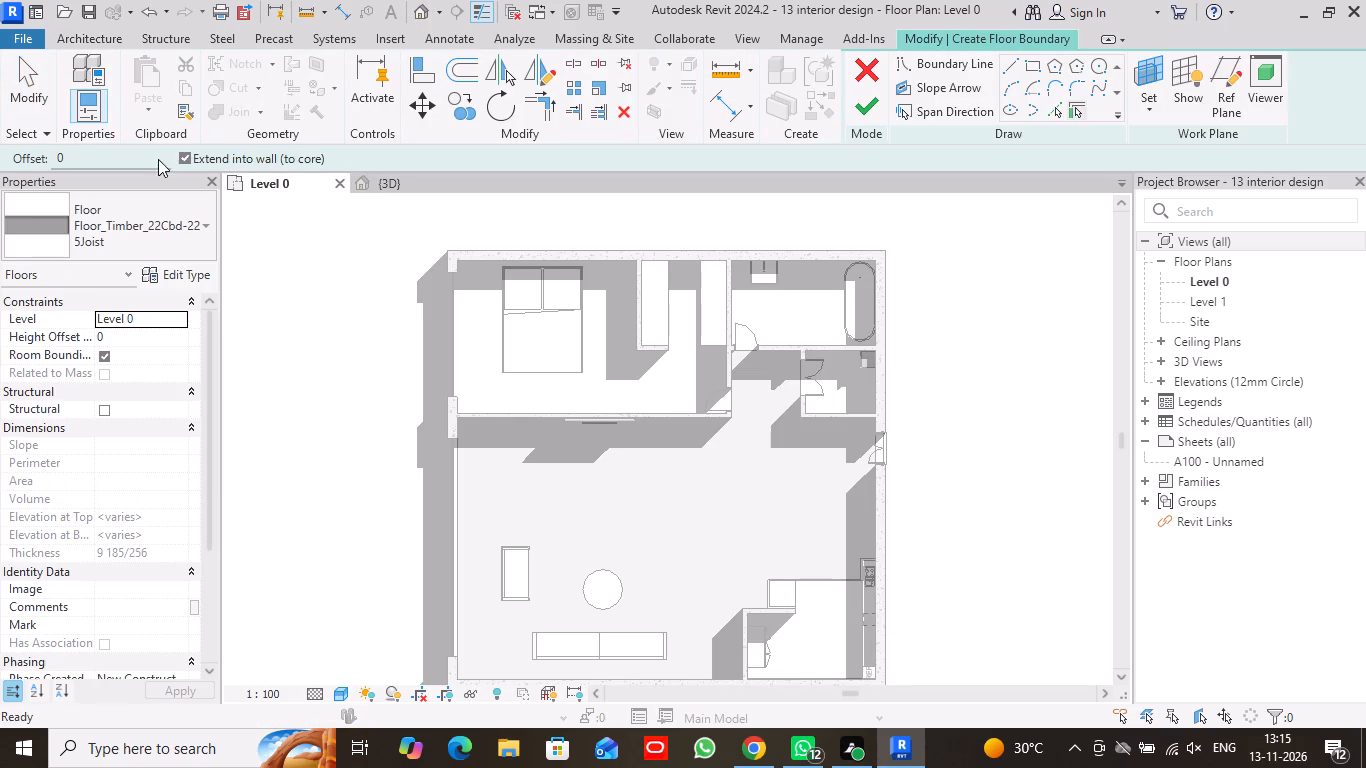
left_click(181, 268)
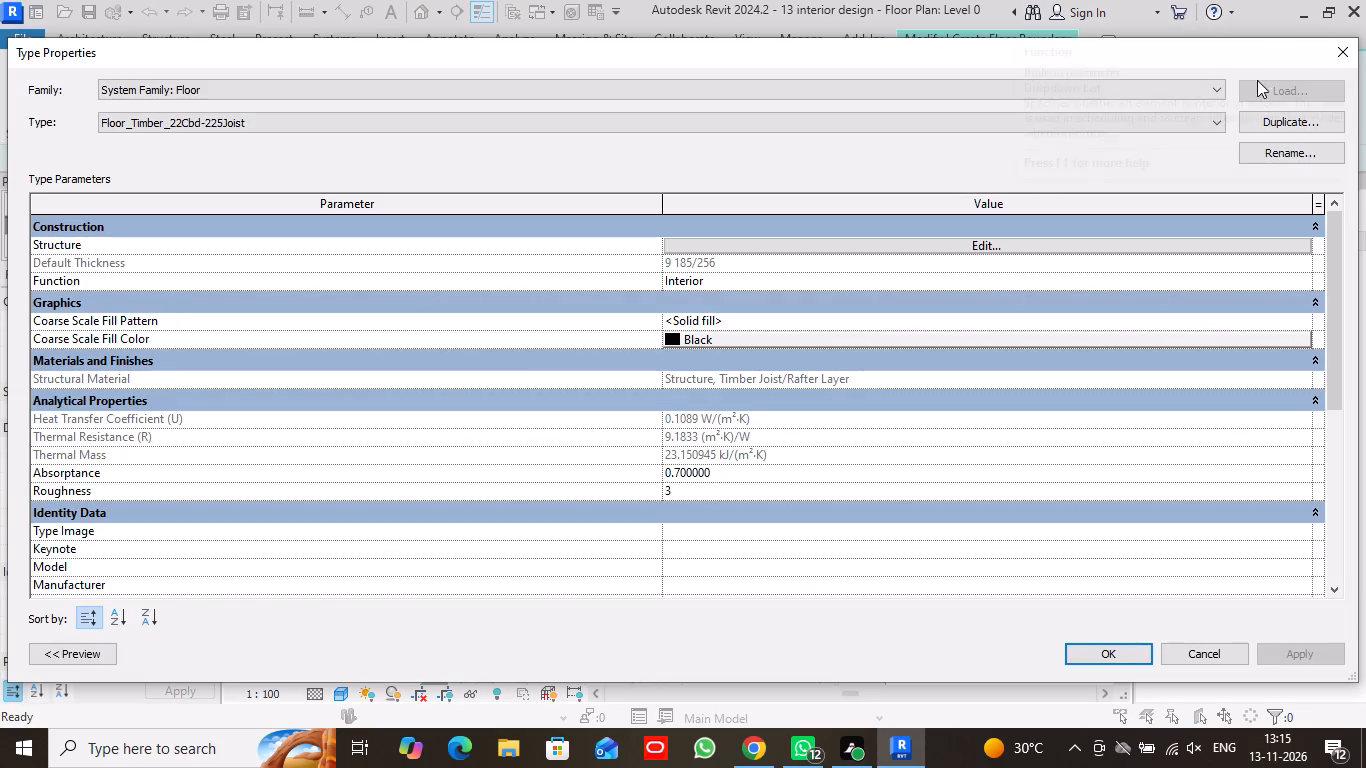
left_click(991, 241)
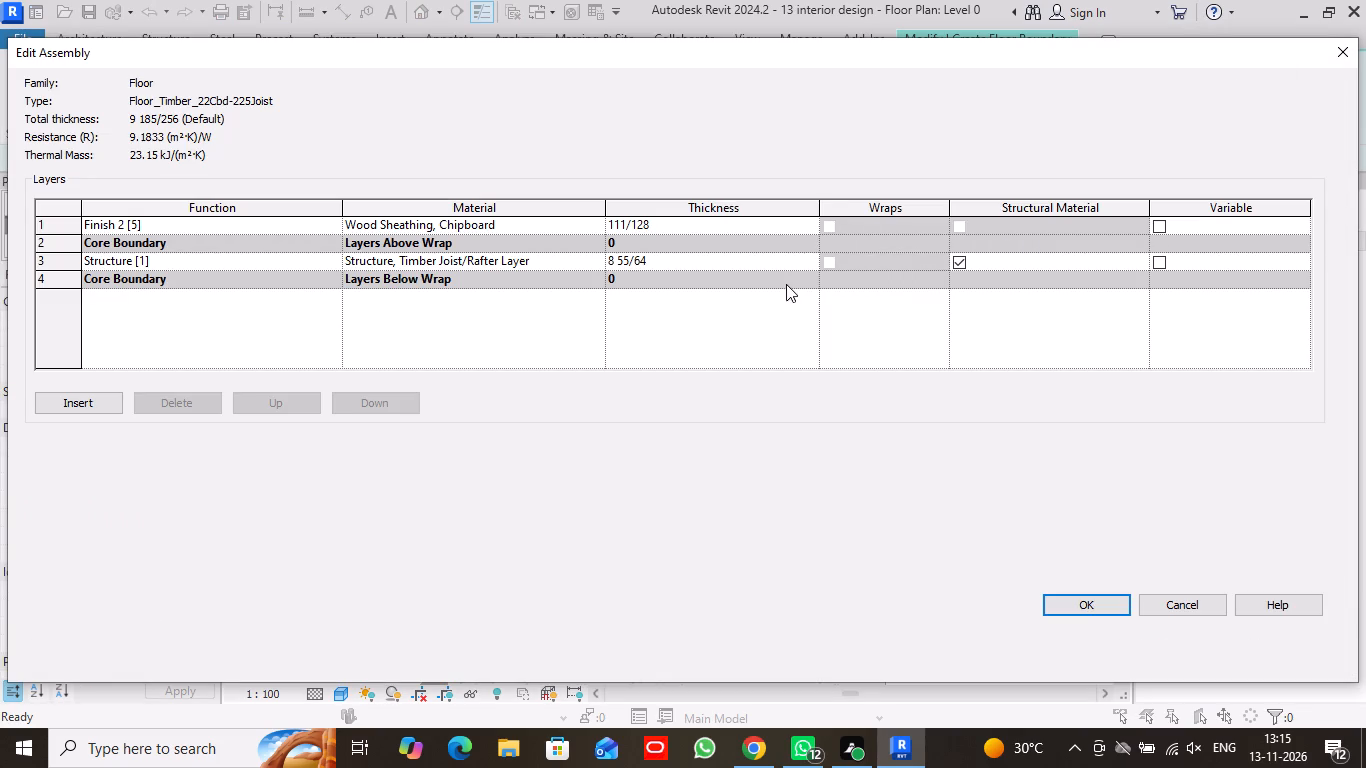
left_click(251, 218)
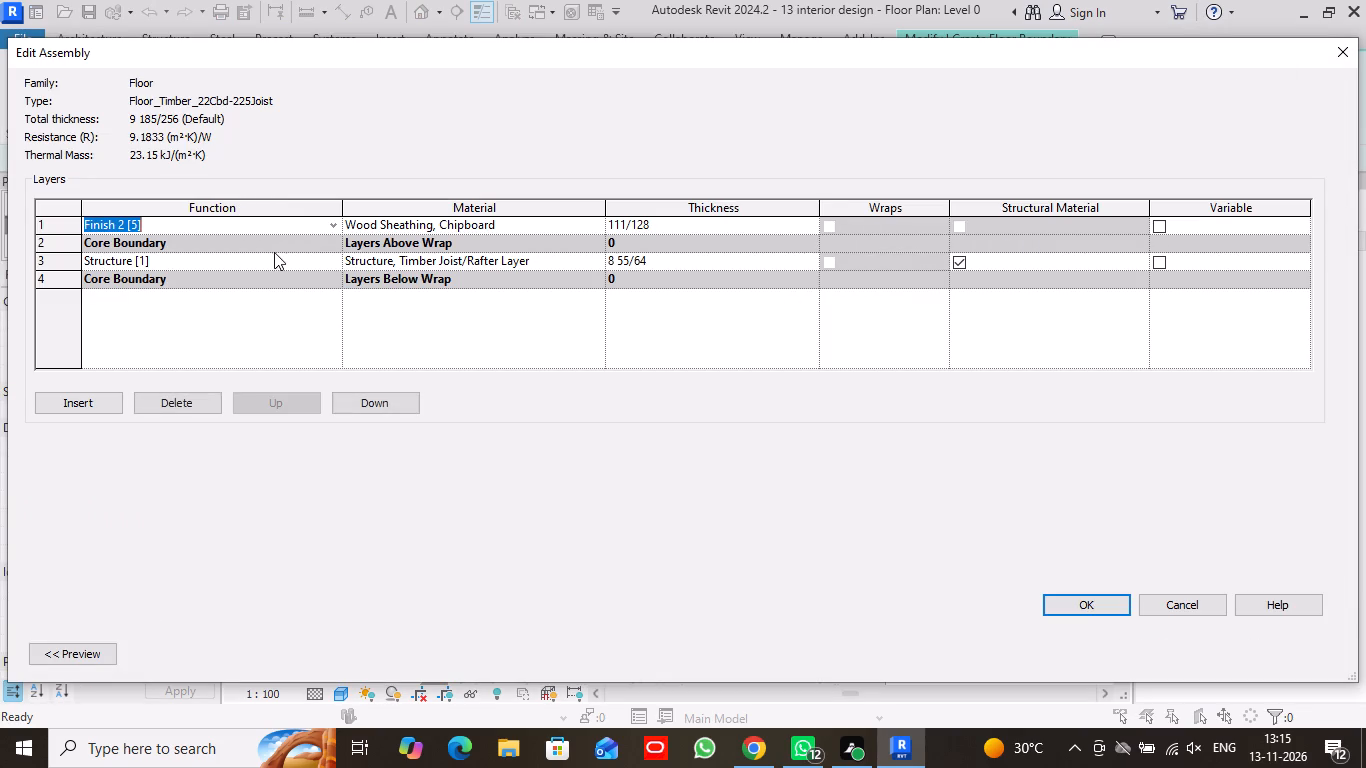
left_click(177, 403)
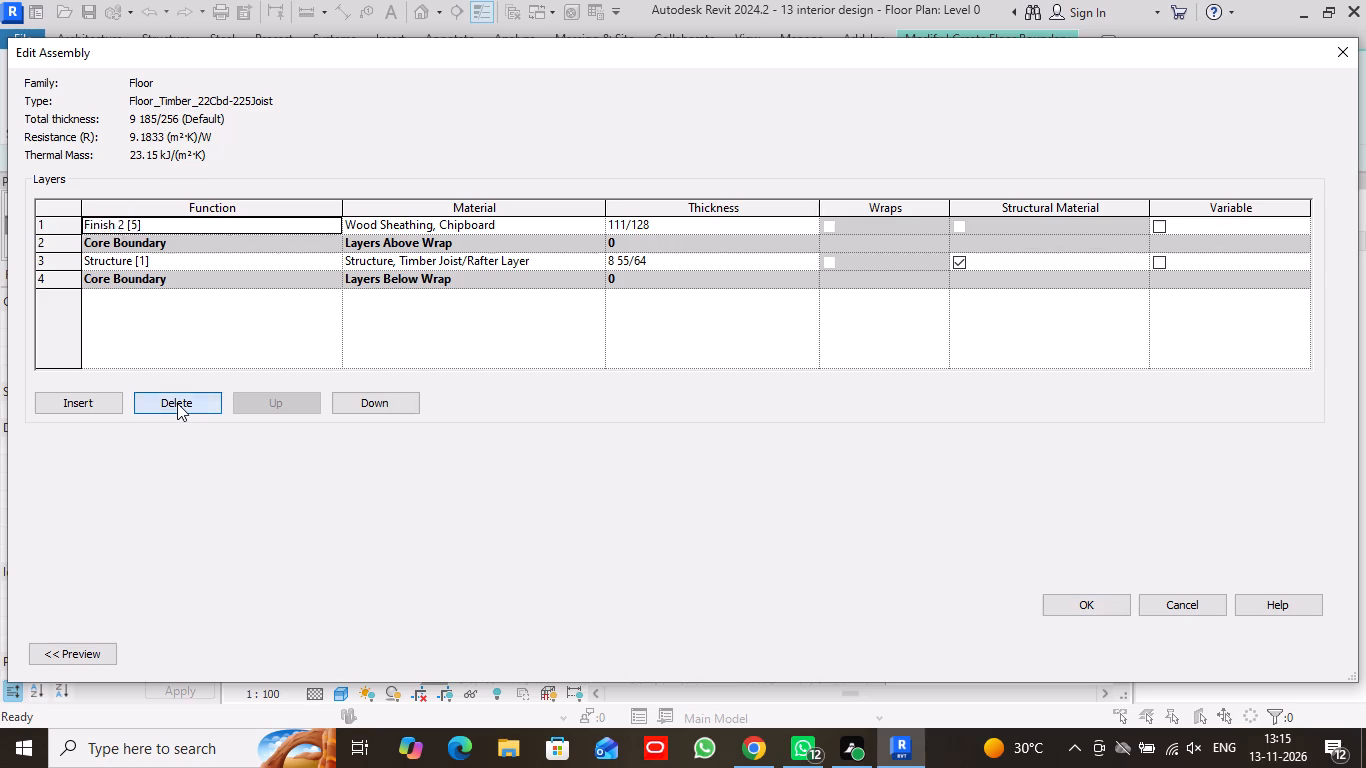
Open the Structure [1] layer's material for editing and look through the project materials for a suitable floor material.
left_click(590, 241)
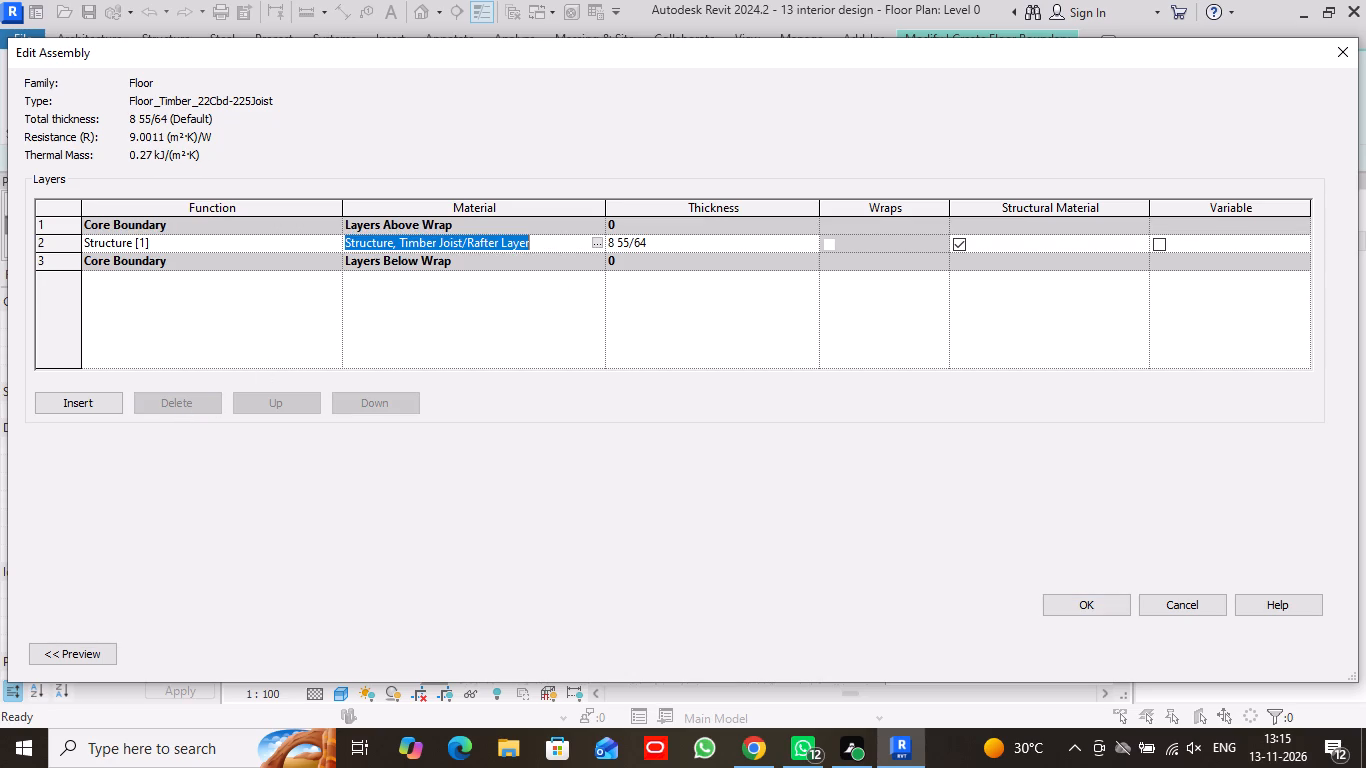
left_click(599, 239)
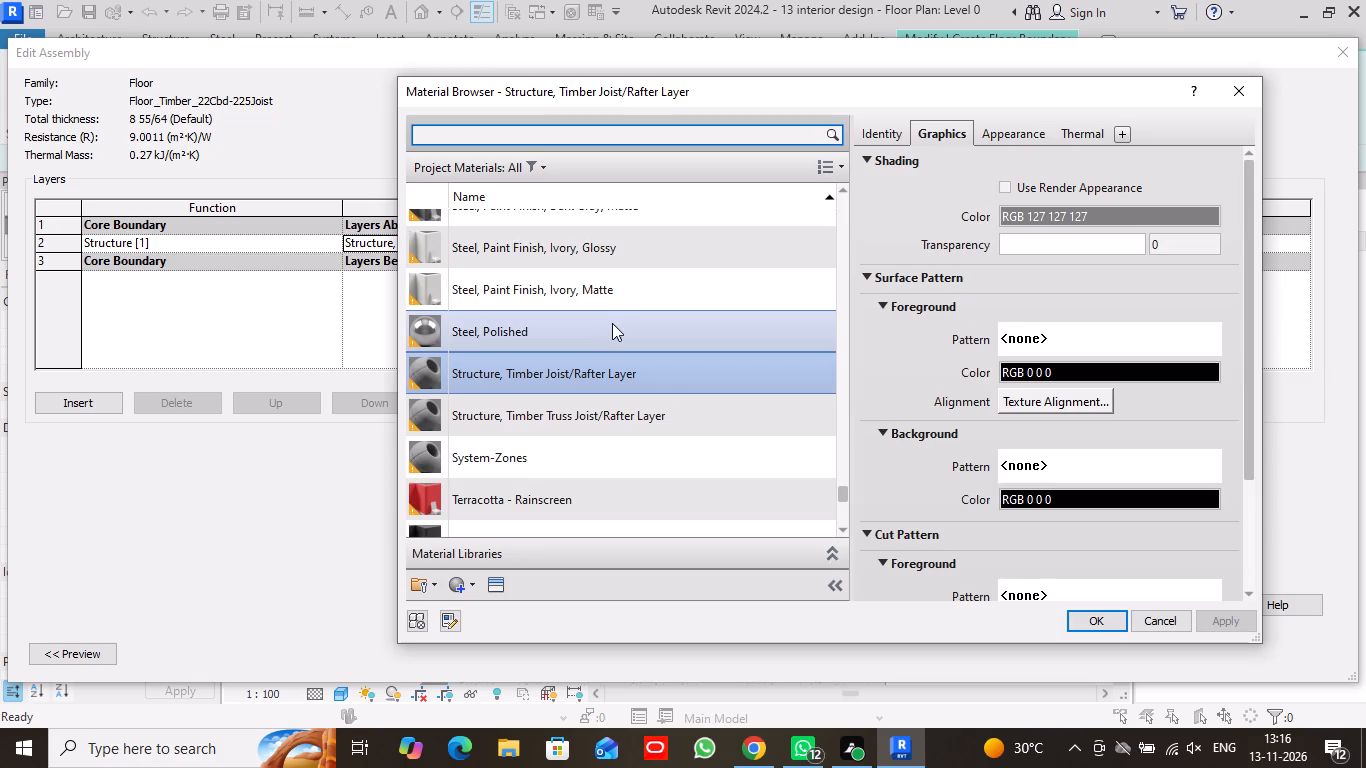
scroll(612, 328, "down", 4)
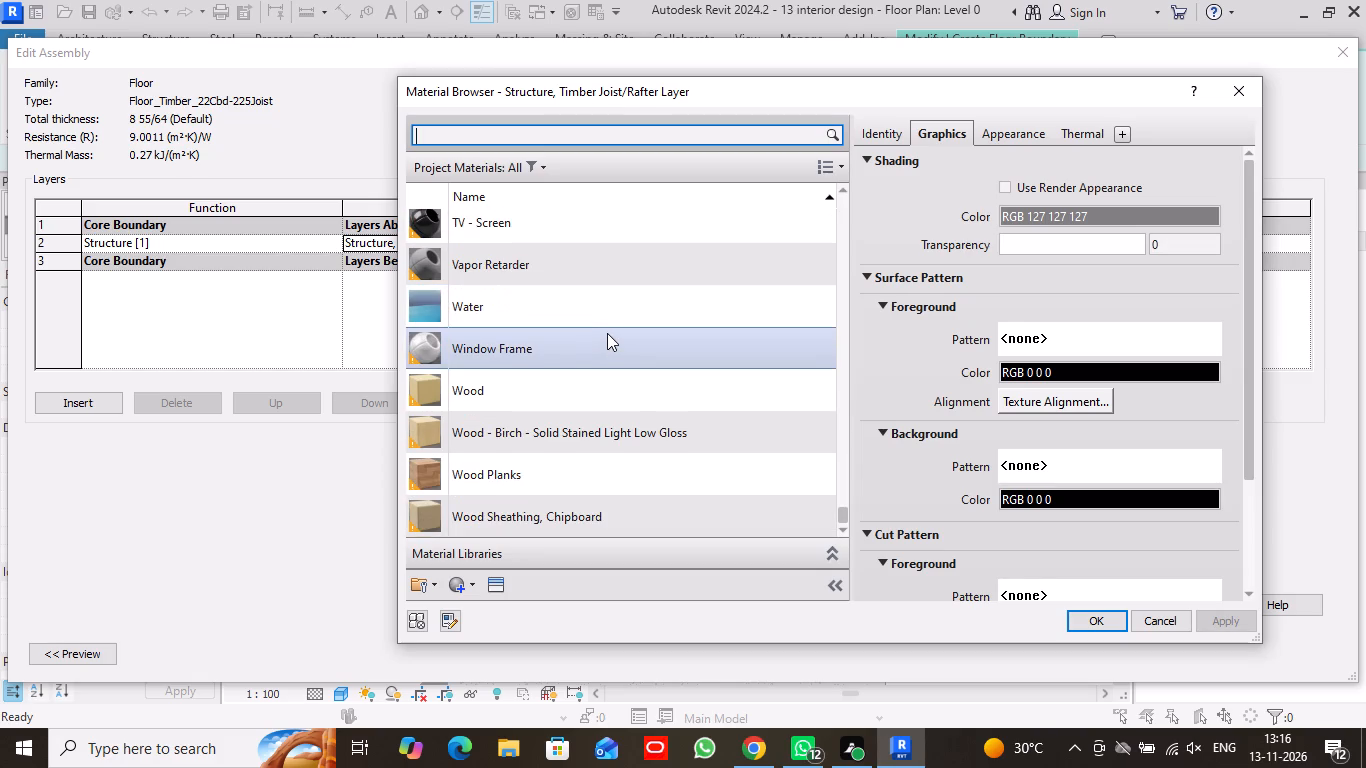
scroll(607, 333, "down", 4)
scroll(606, 336, "up", 7)
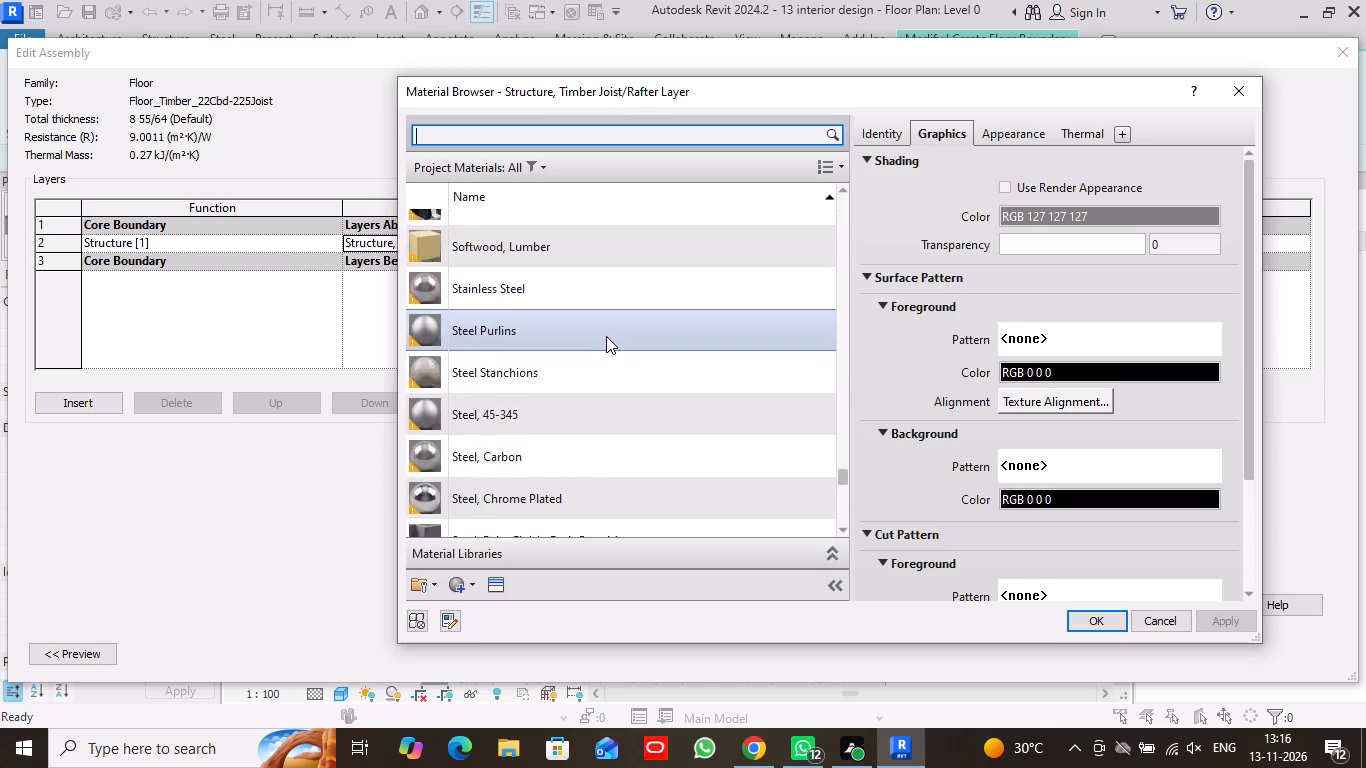
scroll(606, 336, "up", 3)
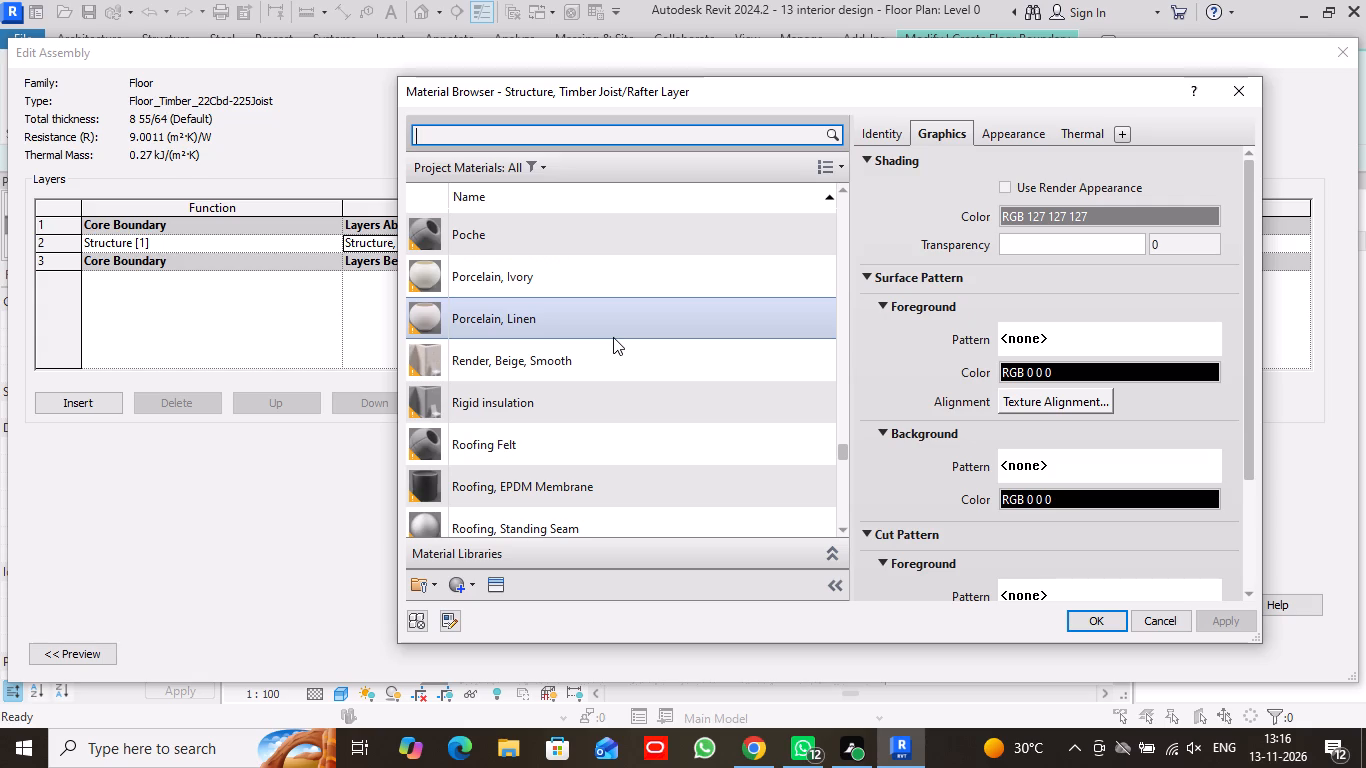
scroll(613, 337, "up", 7)
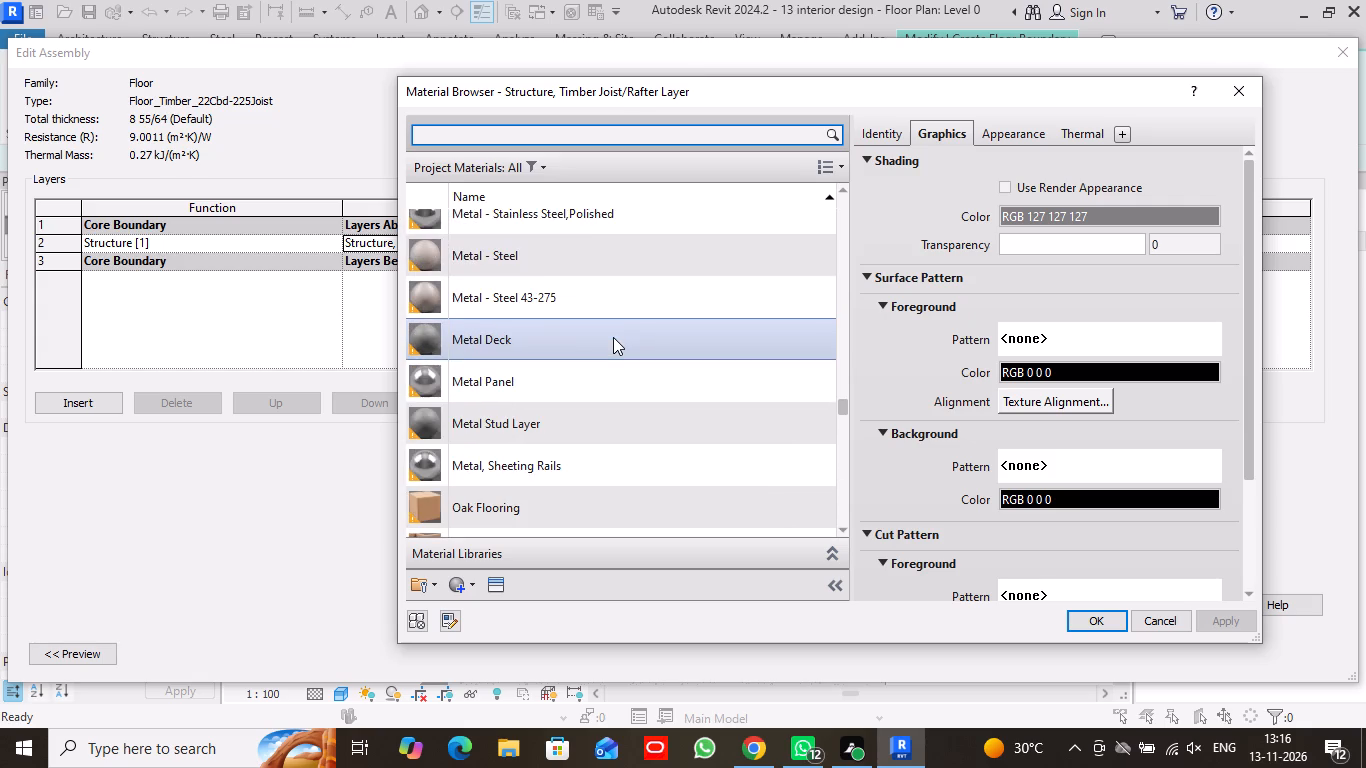
scroll(613, 337, "up", 6)
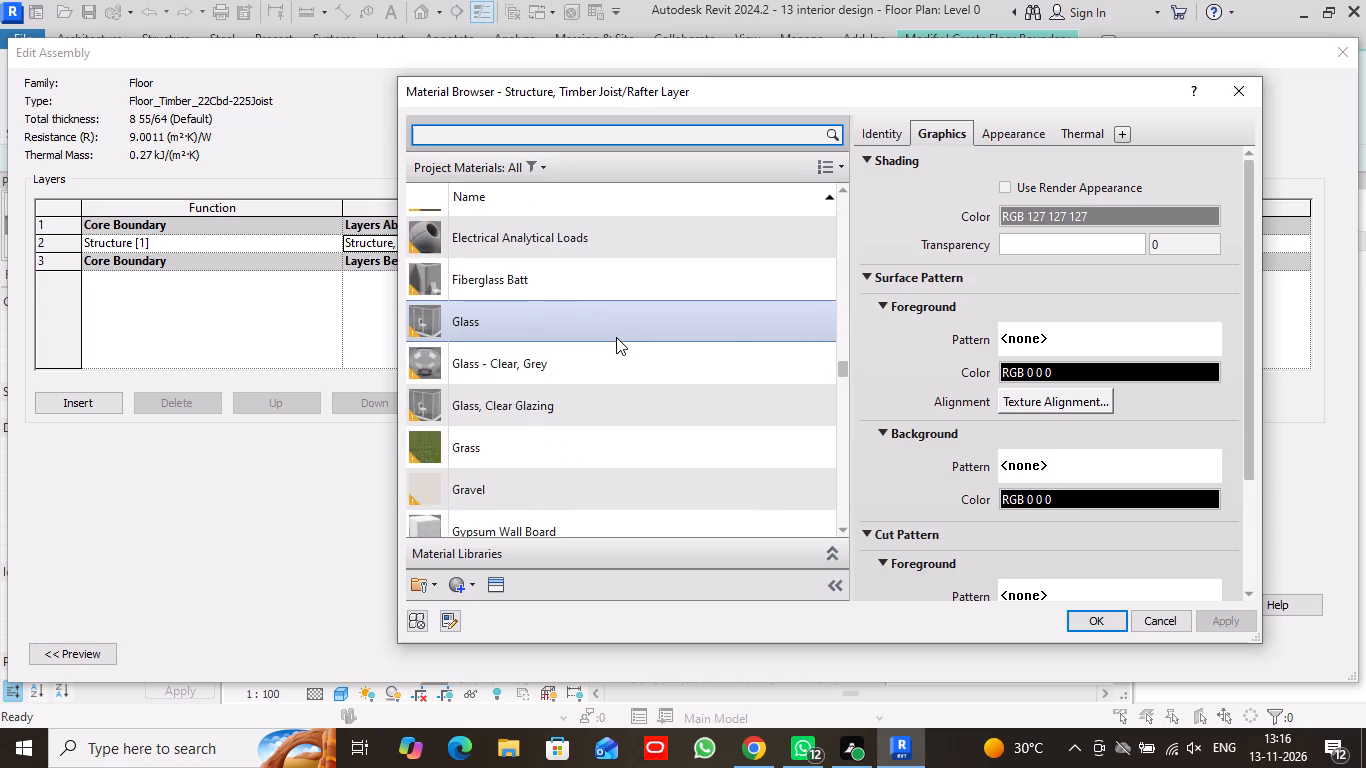
scroll(616, 337, "up", 1)
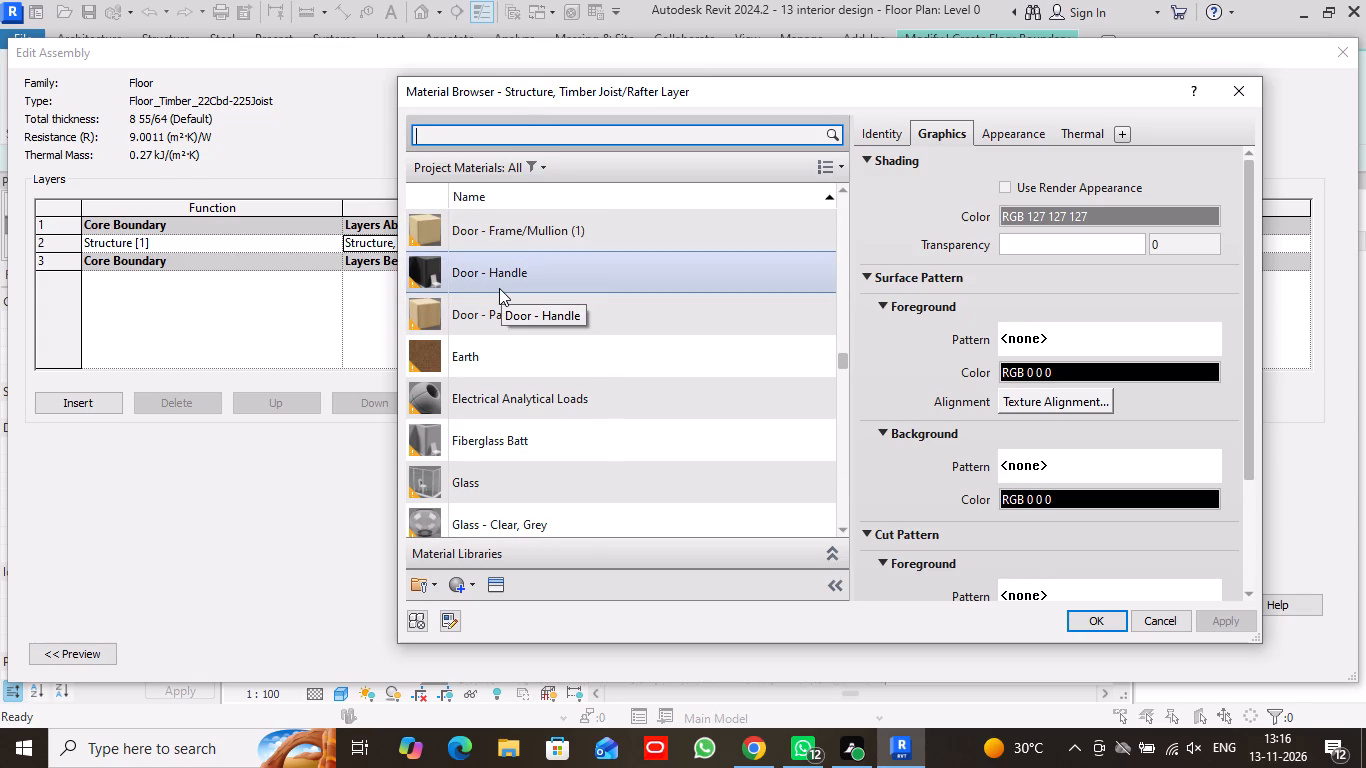
scroll(590, 324, "up", 2)
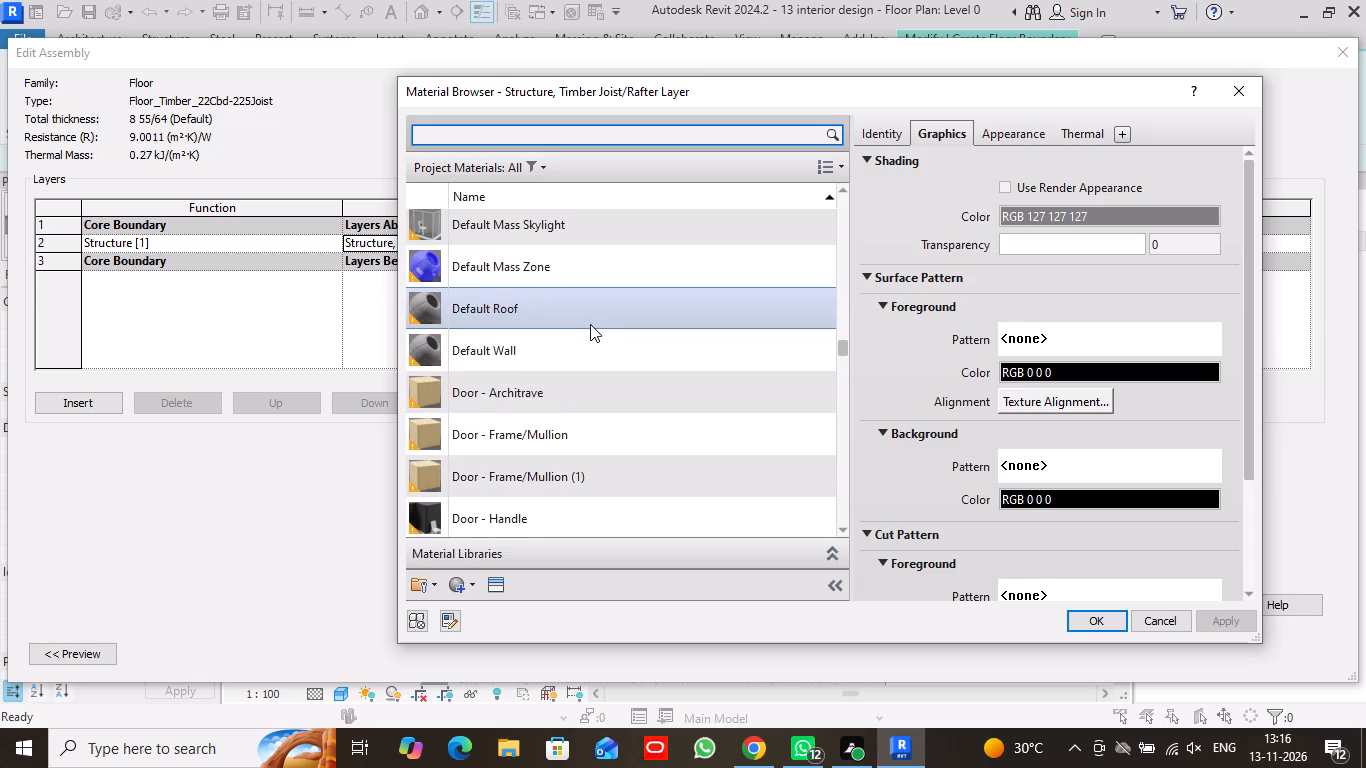
scroll(590, 324, "up", 6)
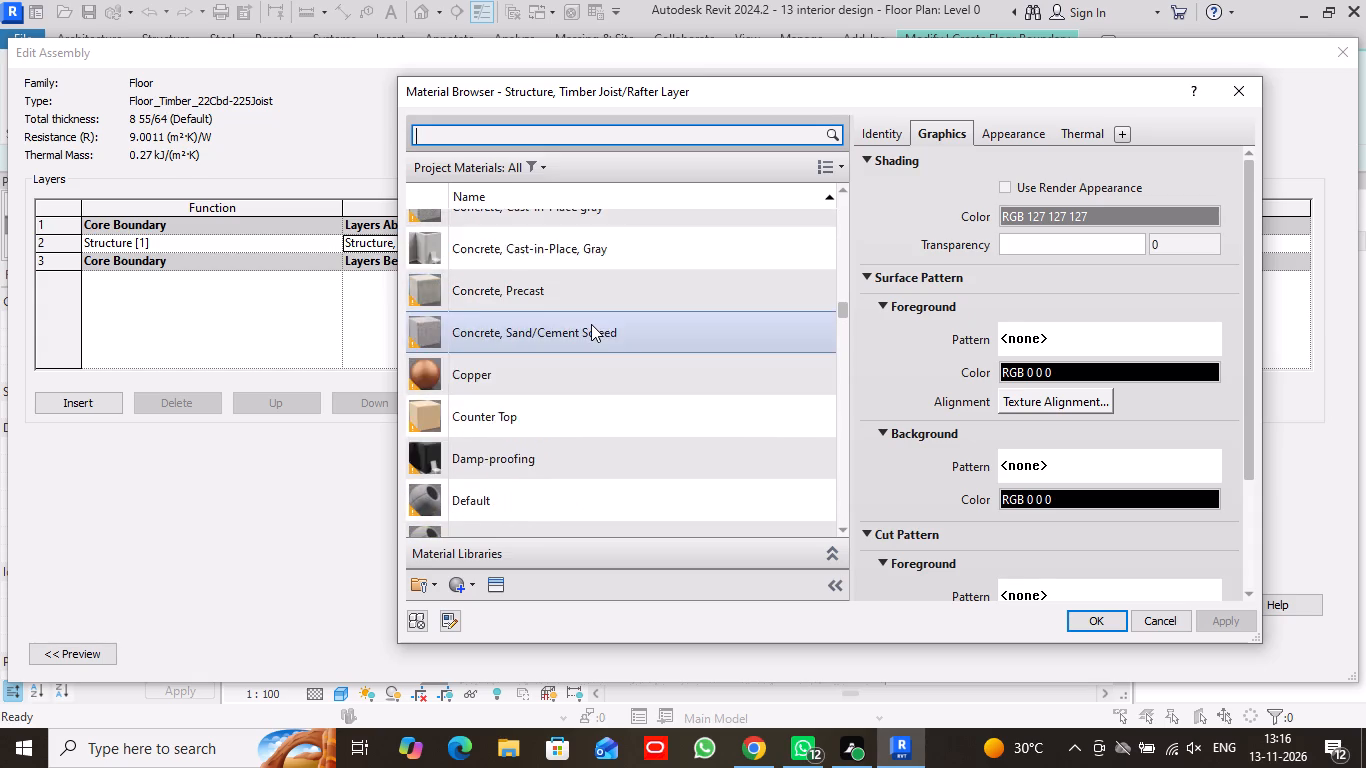
scroll(591, 324, "down", 3)
Open the appearance asset library, search it for "tile", and clear the search.
left_click(499, 586)
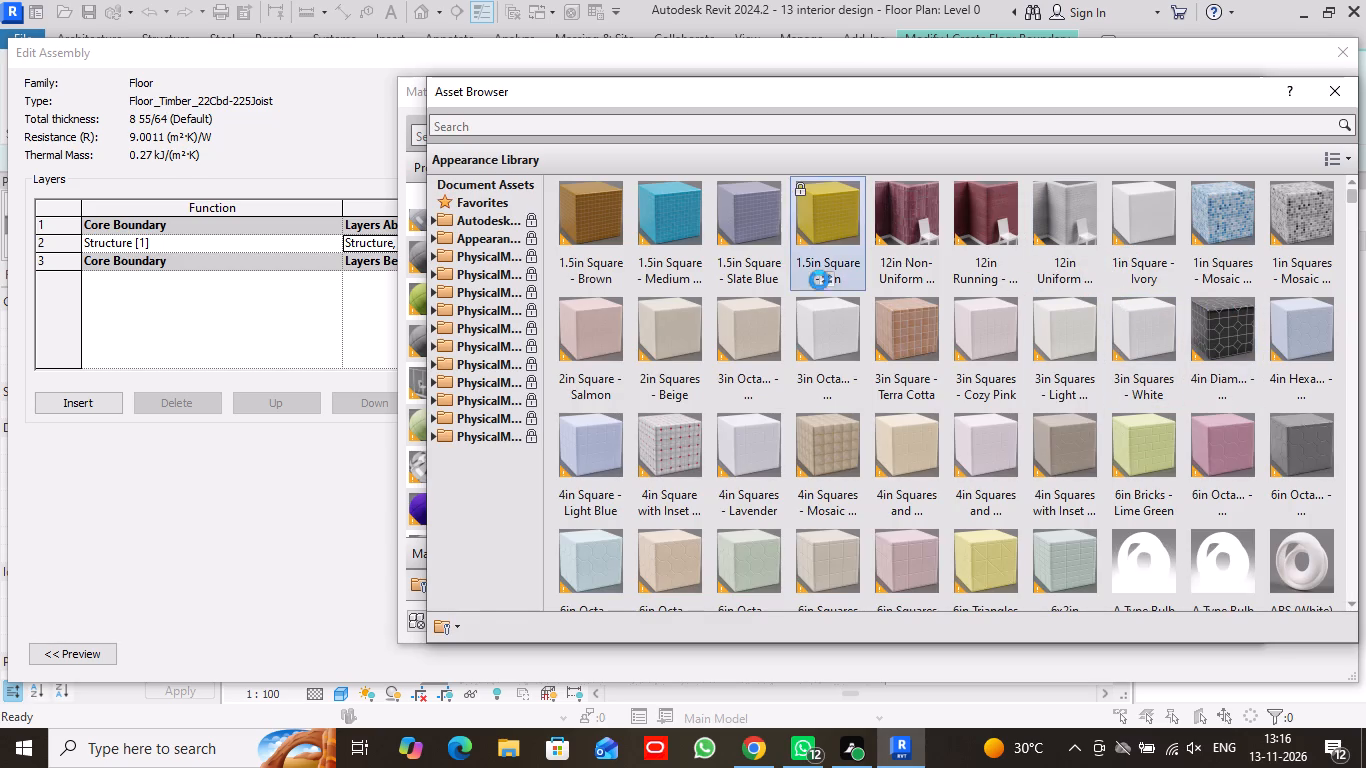
left_click(637, 127)
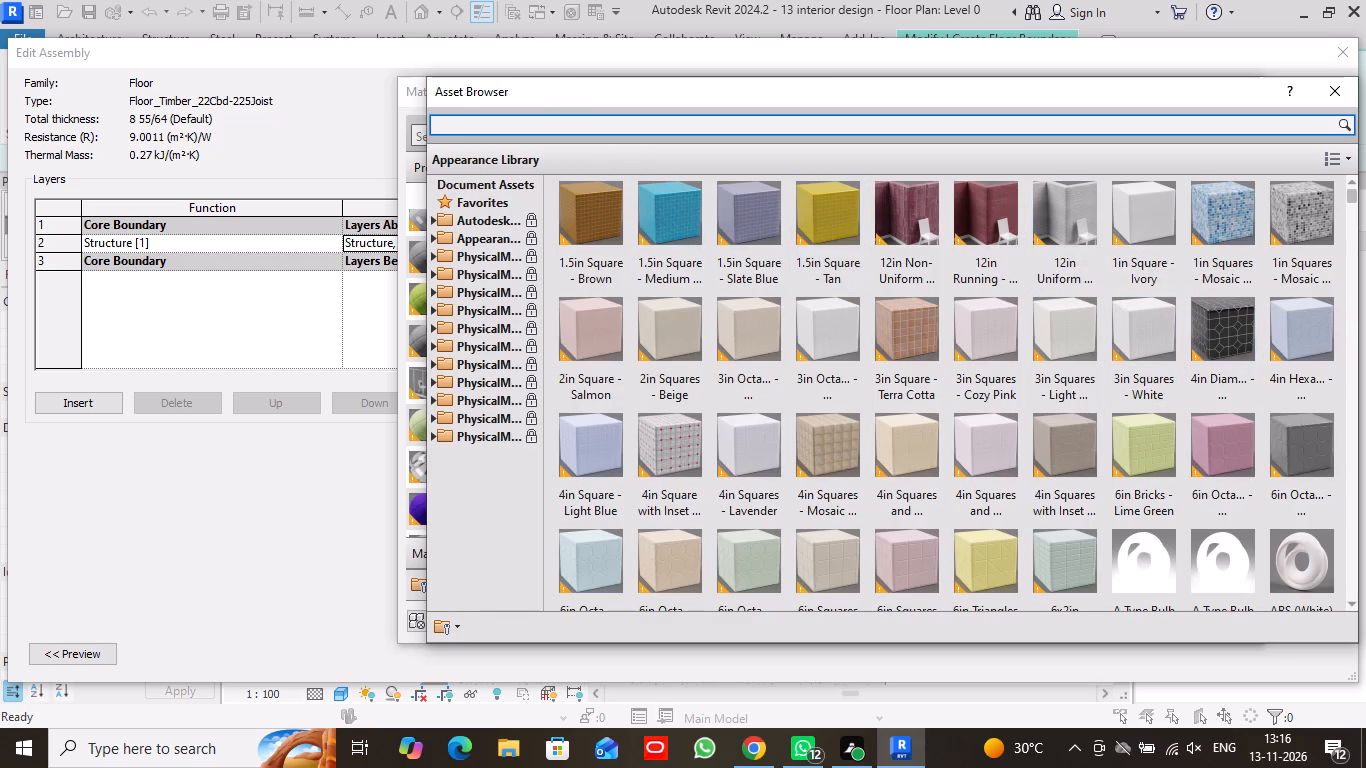
type("tile")
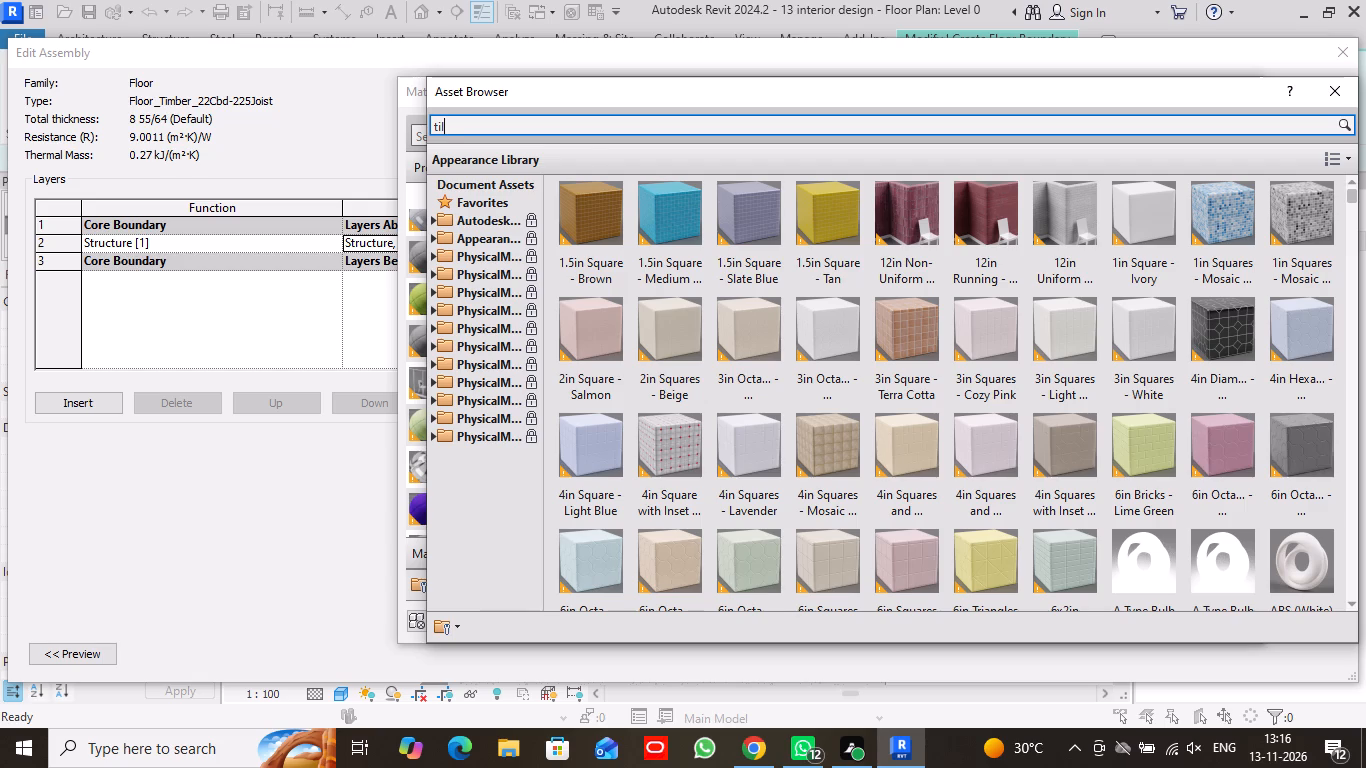
key("Return")
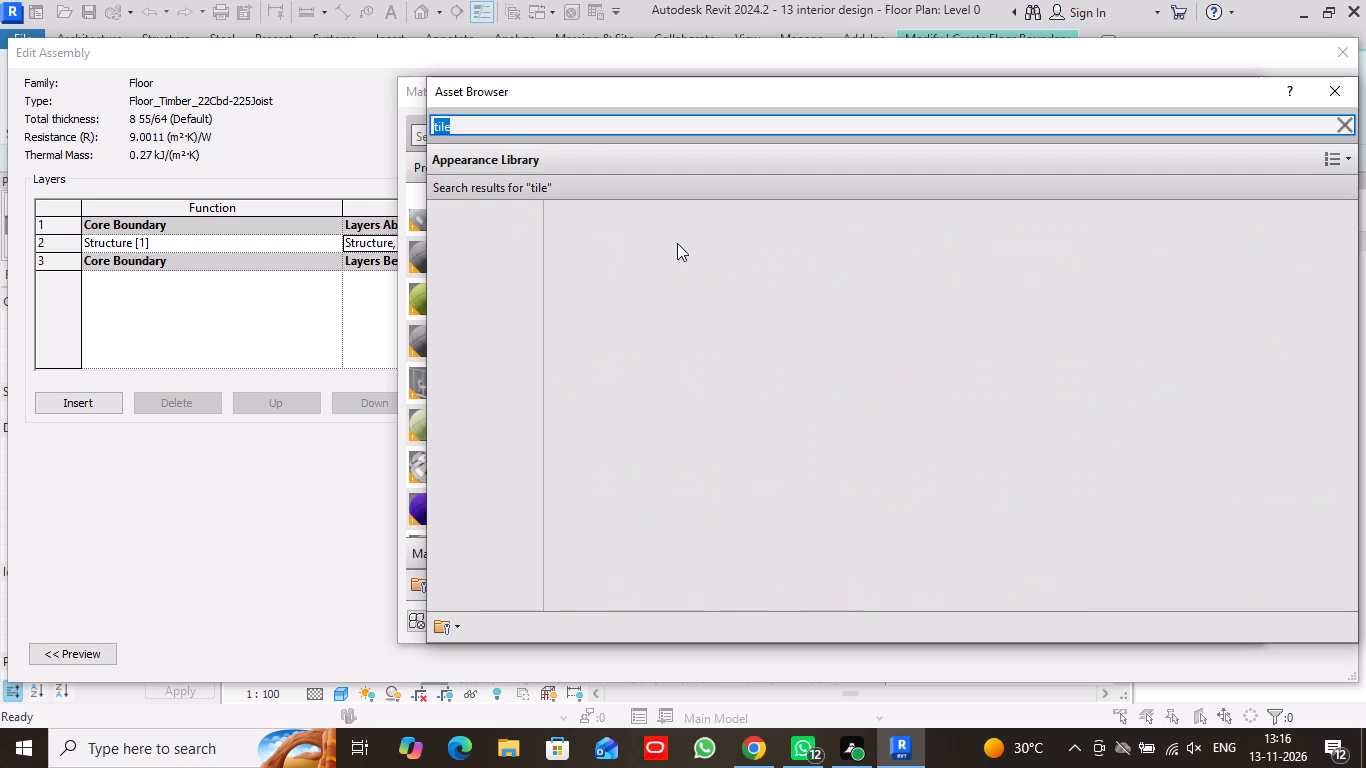
scroll(674, 241, "down", 1)
key("Return")
left_click(1346, 121)
Look through the full appearance asset library for a tile appearance suitable for the floor material.
scroll(1045, 398, "down", 3)
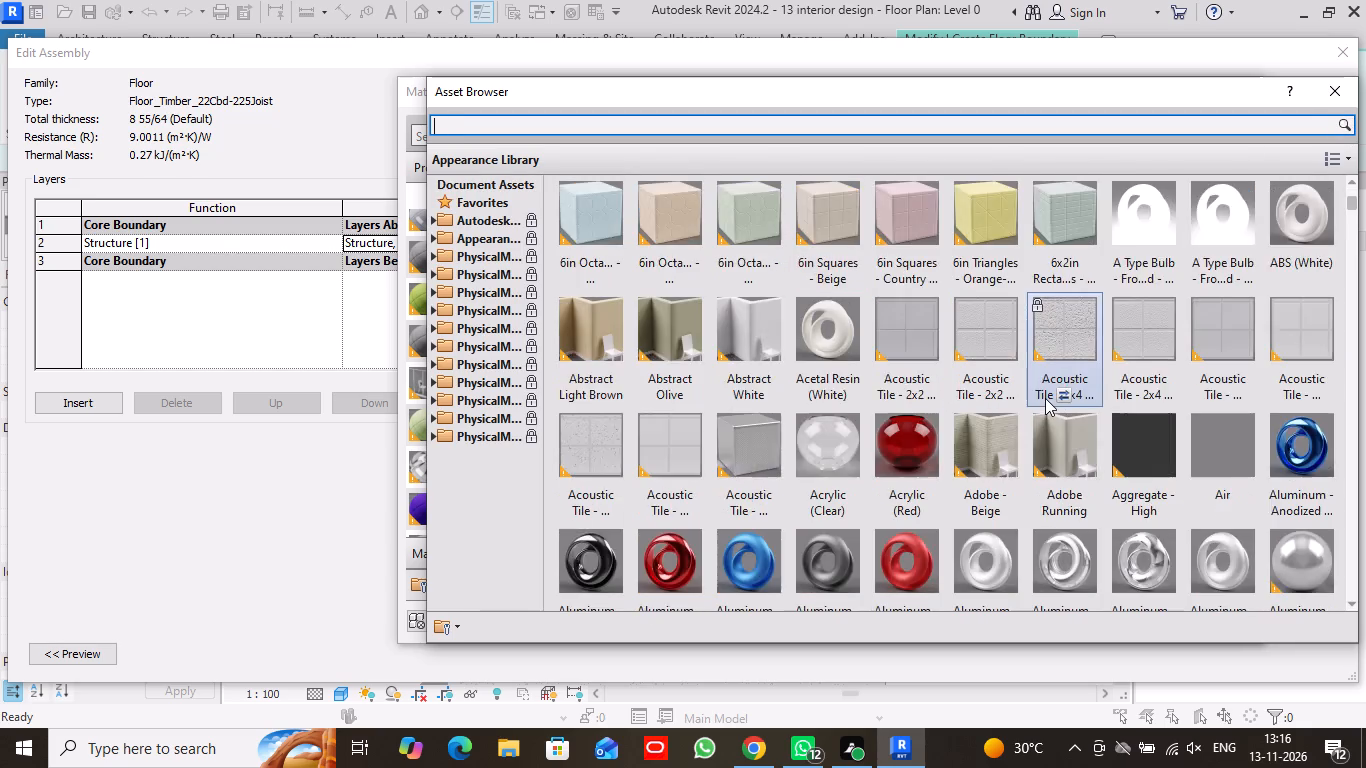
scroll(1045, 398, "down", 2)
scroll(1045, 398, "down", 20)
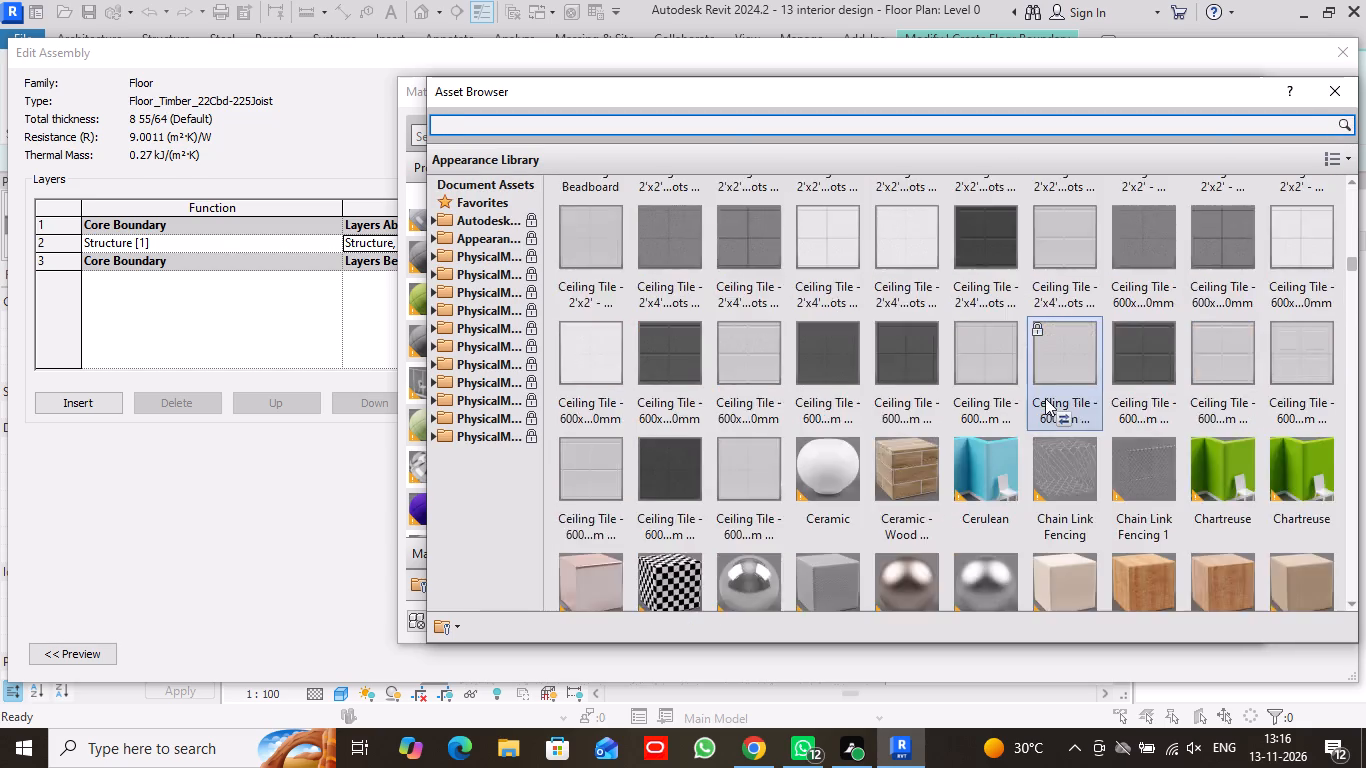
scroll(1045, 398, "down", 20)
scroll(1045, 398, "down", 8)
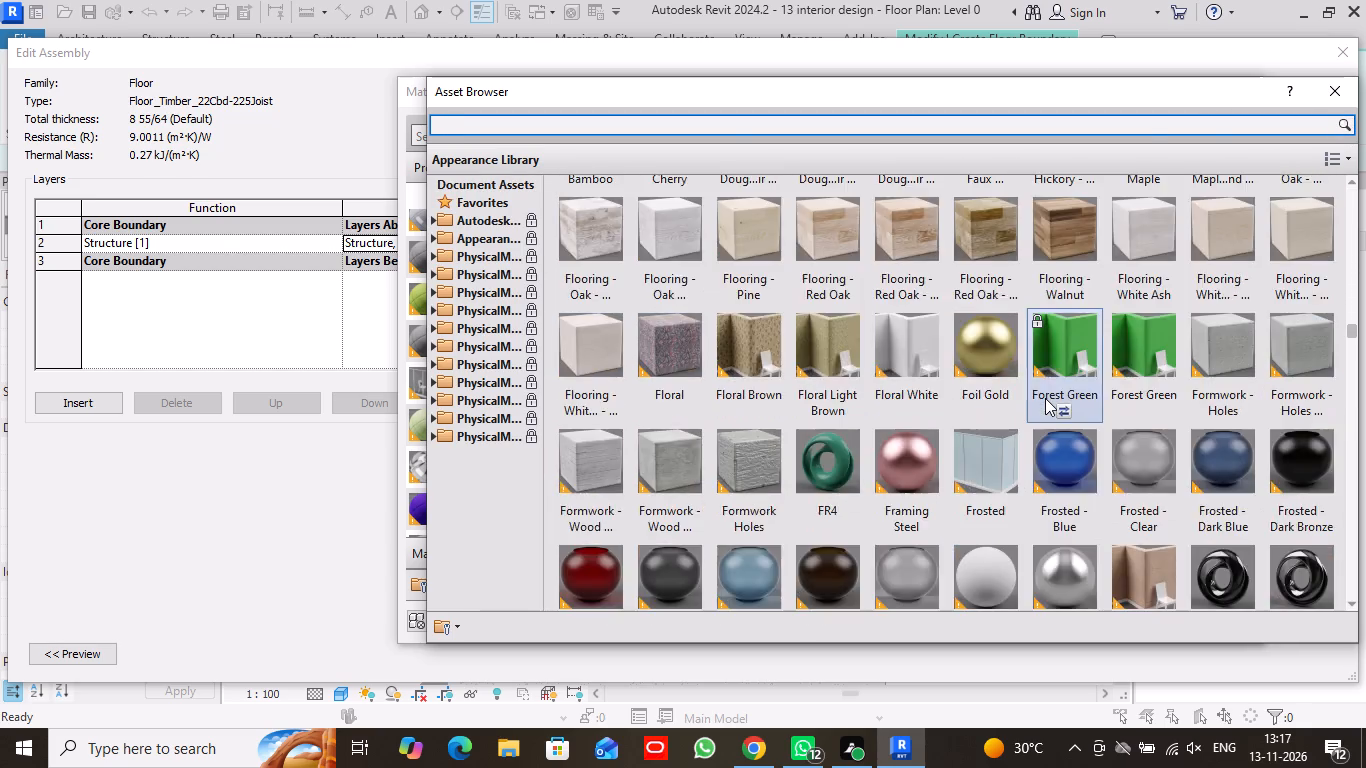
scroll(1045, 398, "down", 11)
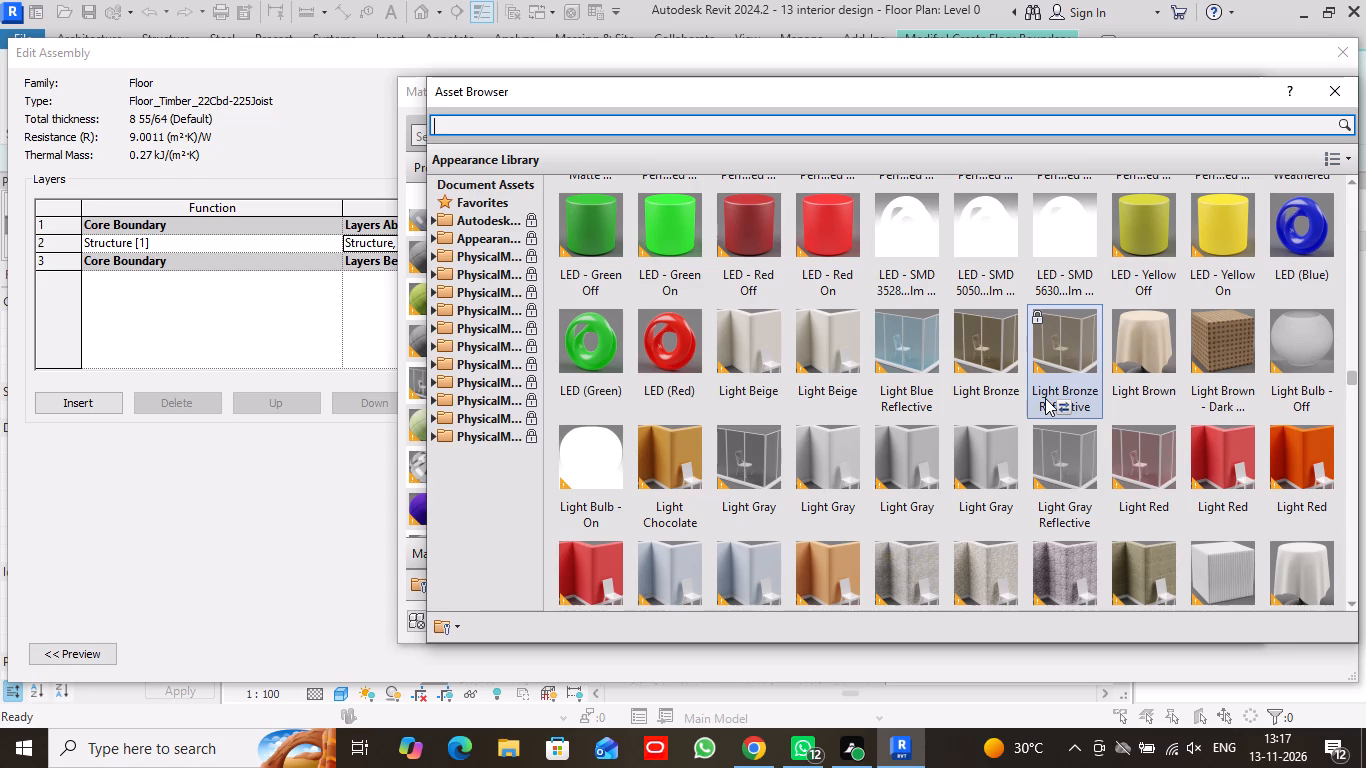
scroll(1045, 398, "down", 2)
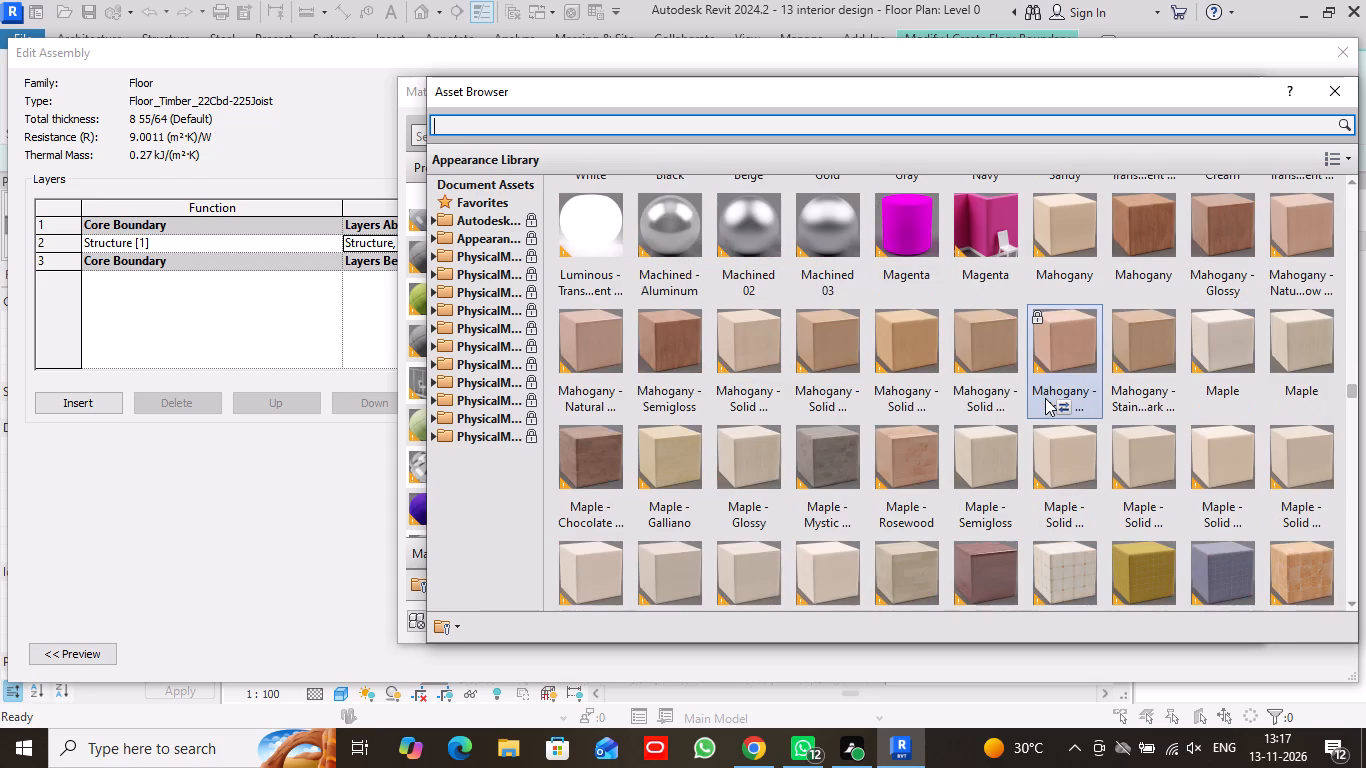
scroll(1053, 394, "up", 4)
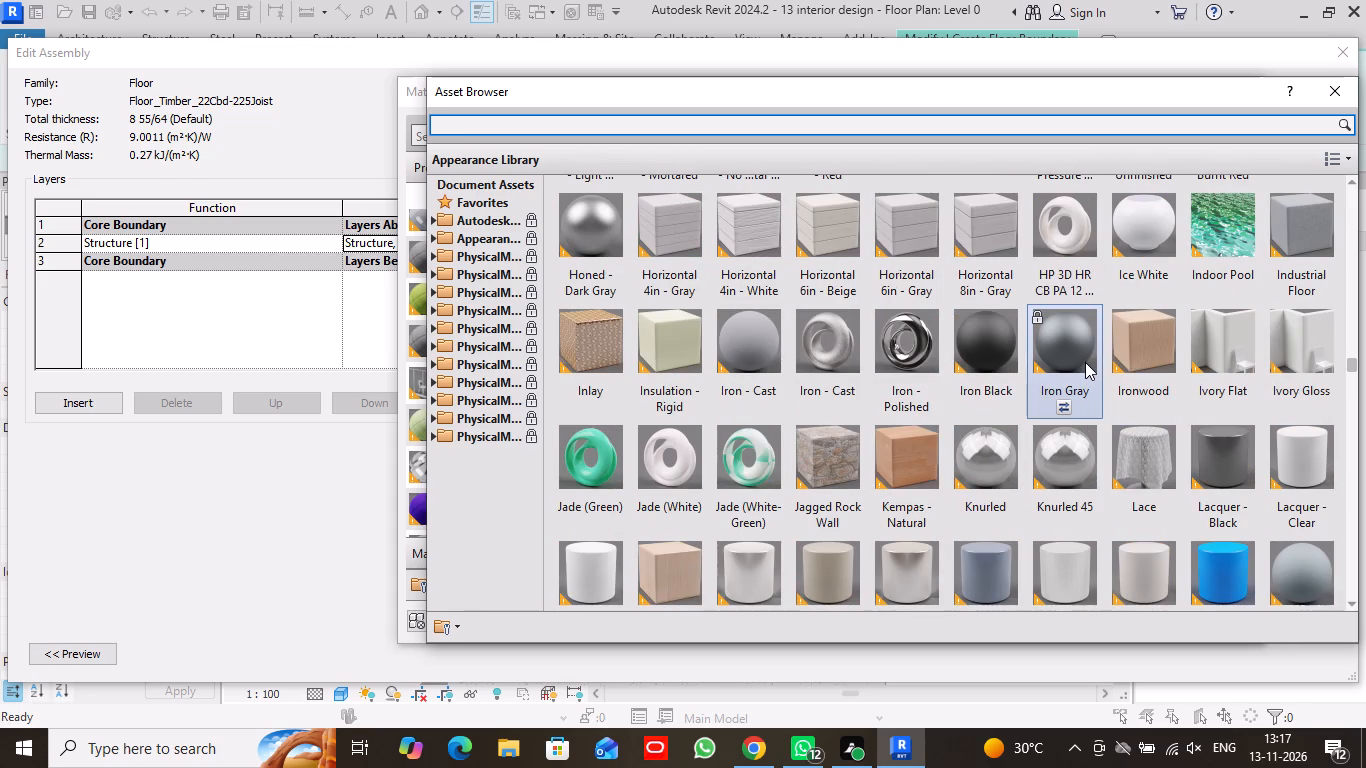
scroll(1085, 361, "down", 14)
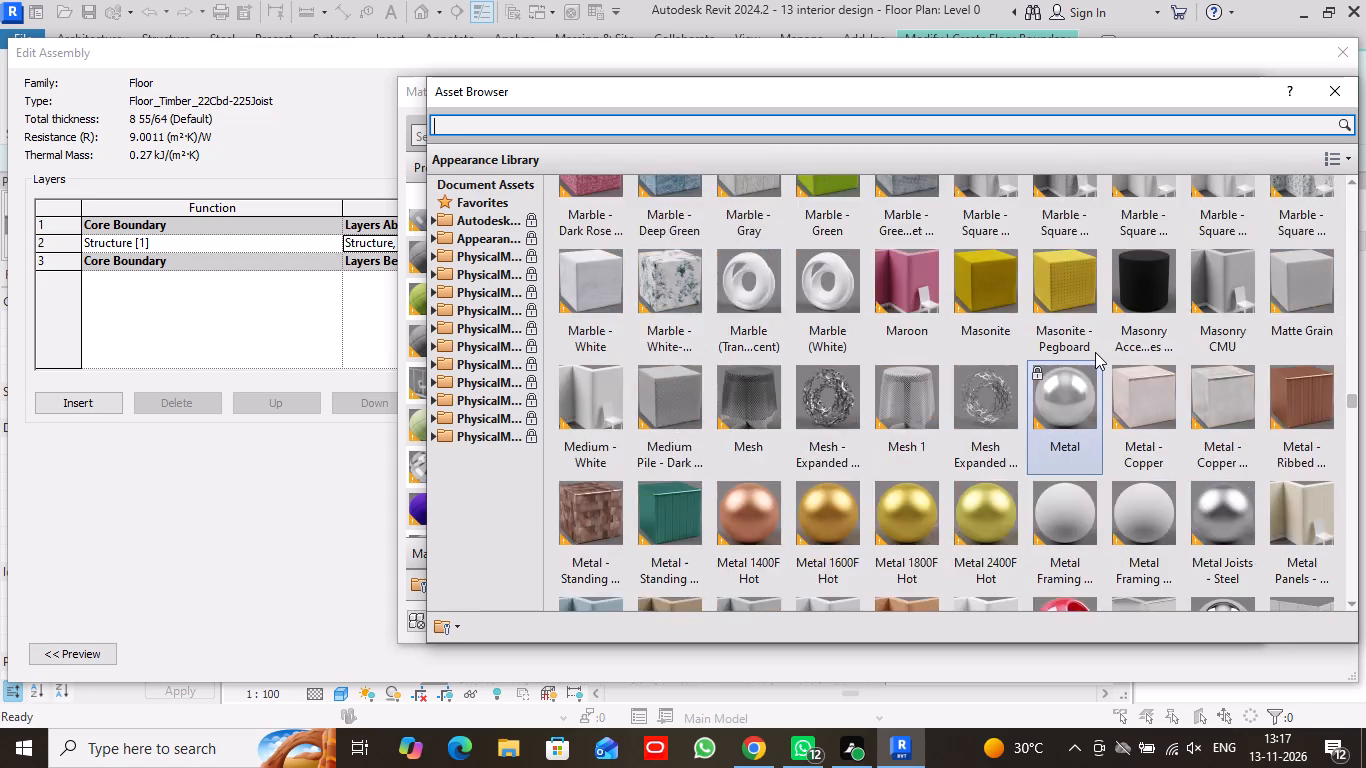
scroll(1095, 352, "down", 8)
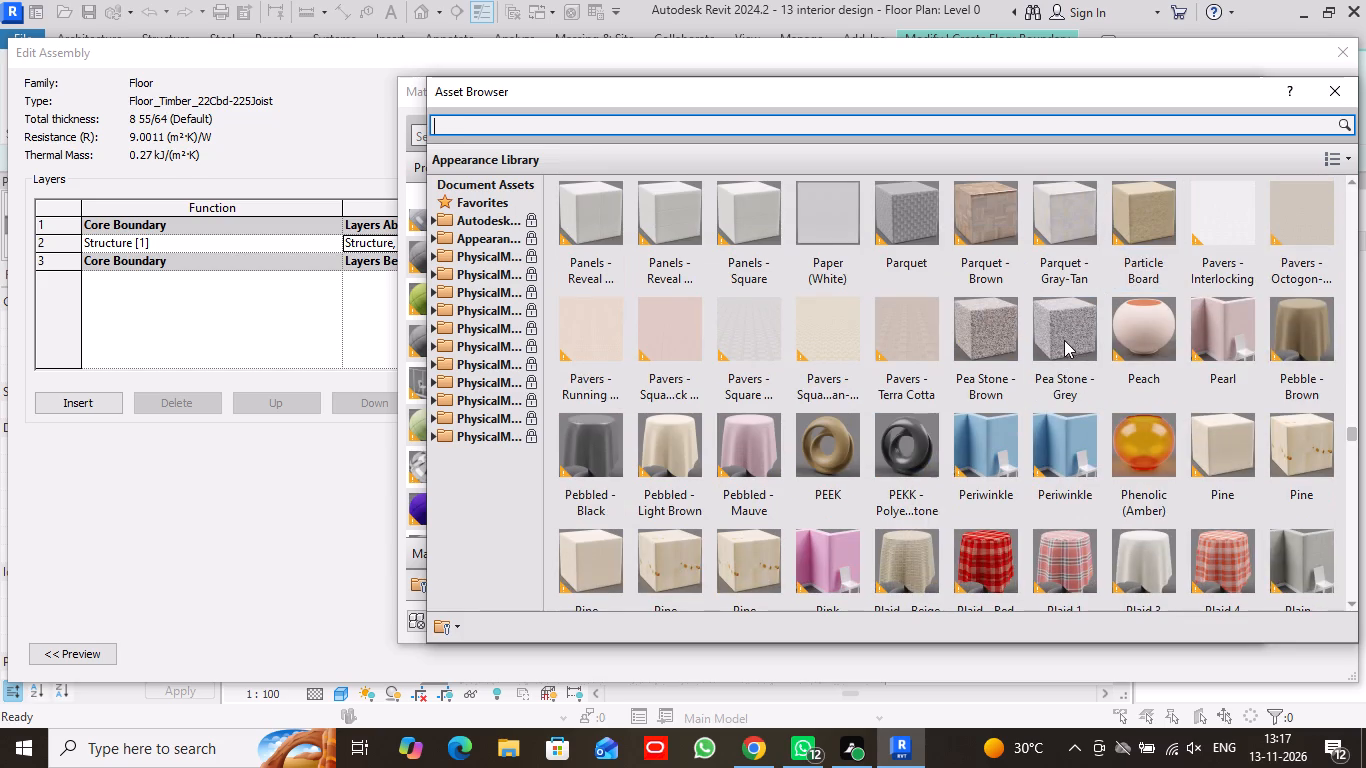
scroll(1065, 337, "down", 7)
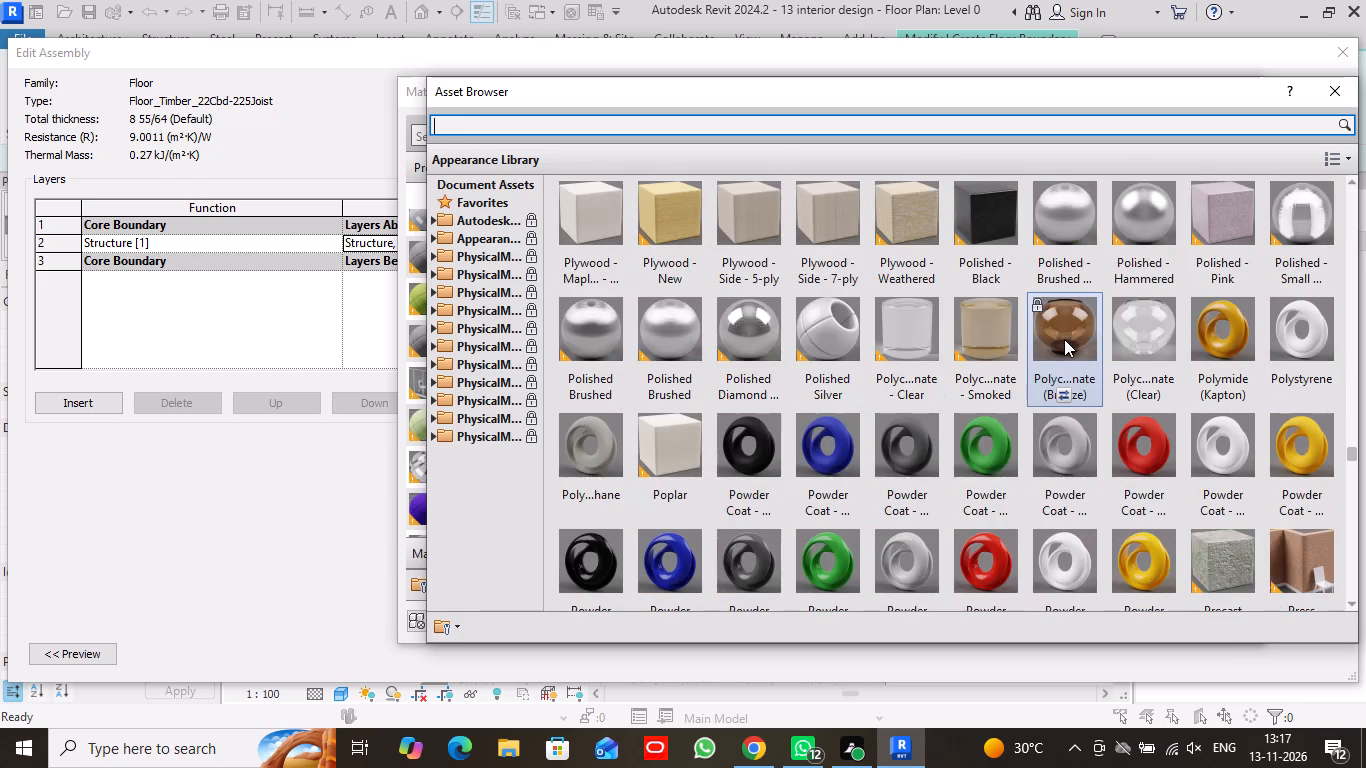
scroll(1064, 339, "down", 4)
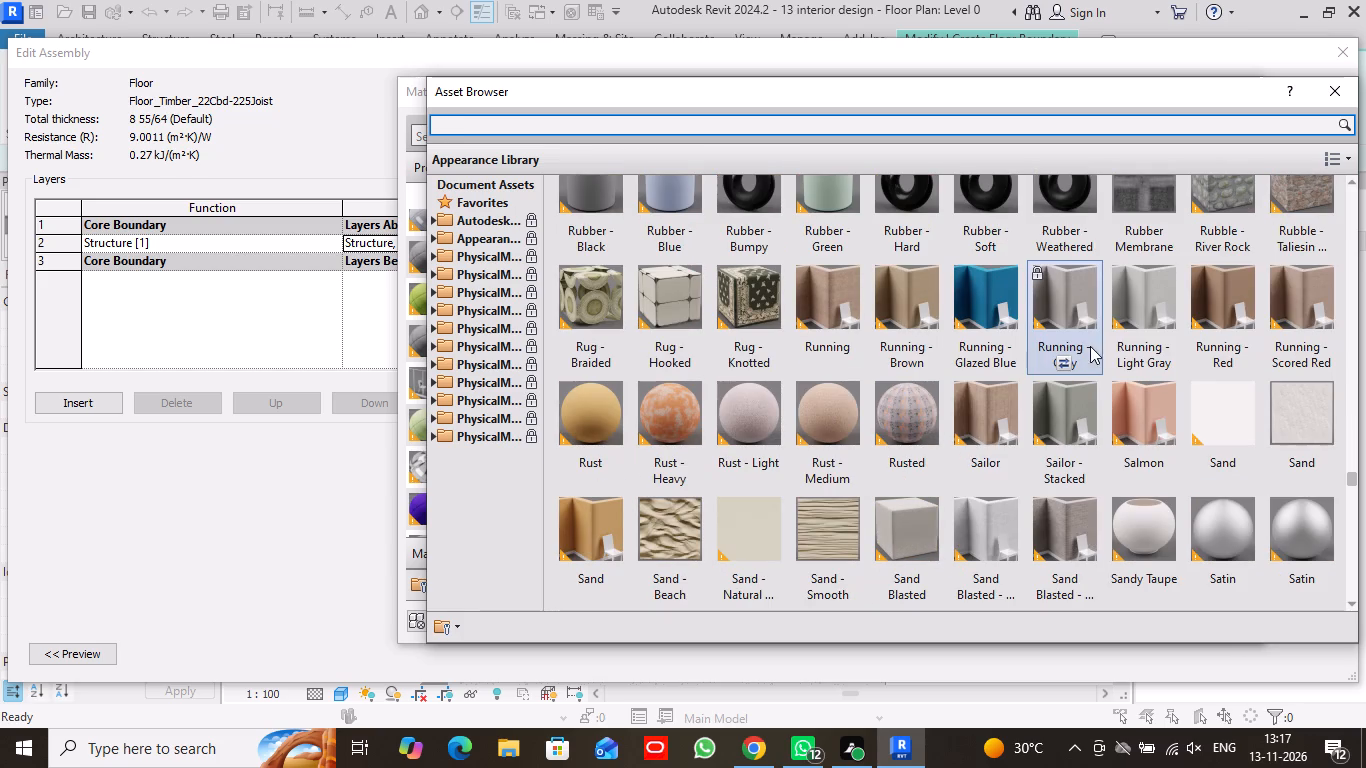
scroll(1100, 337, "down", 5)
scroll(1098, 449, "down", 7)
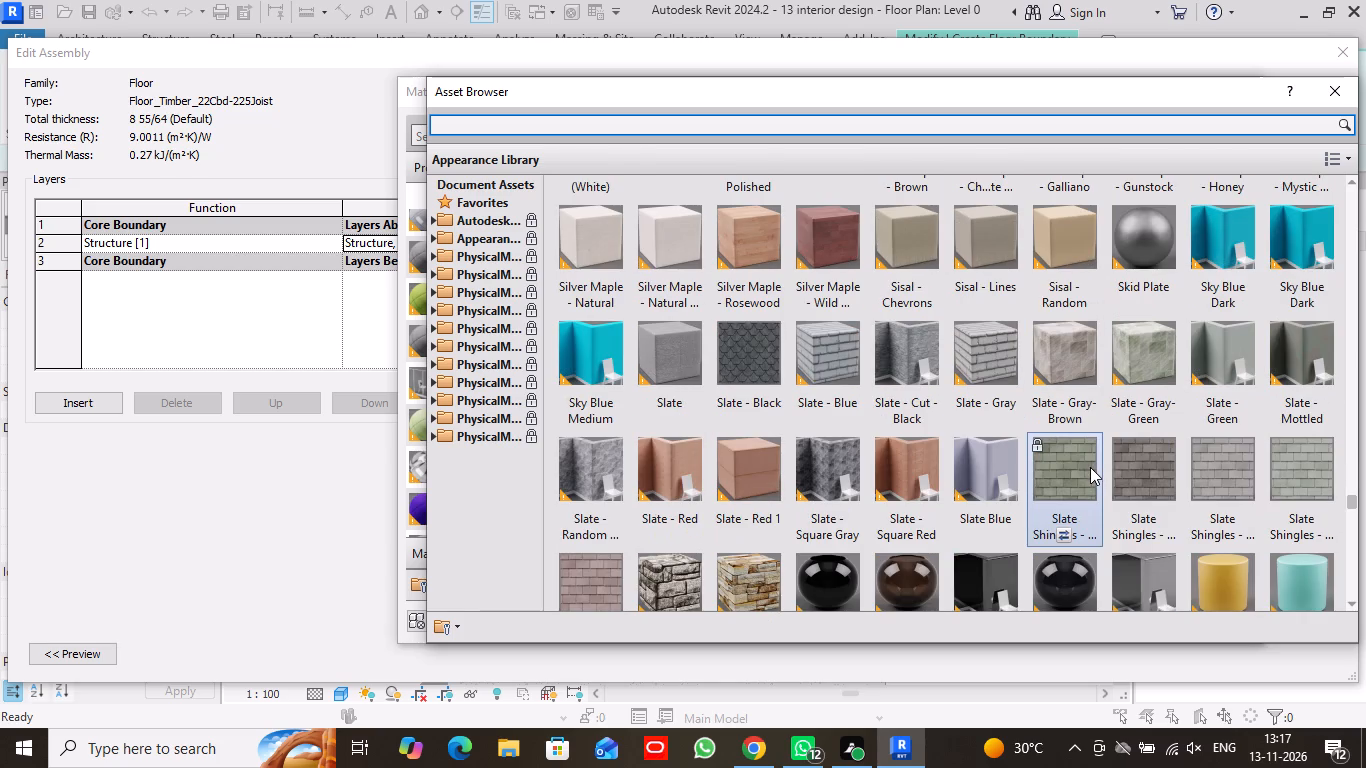
scroll(1090, 467, "down", 2)
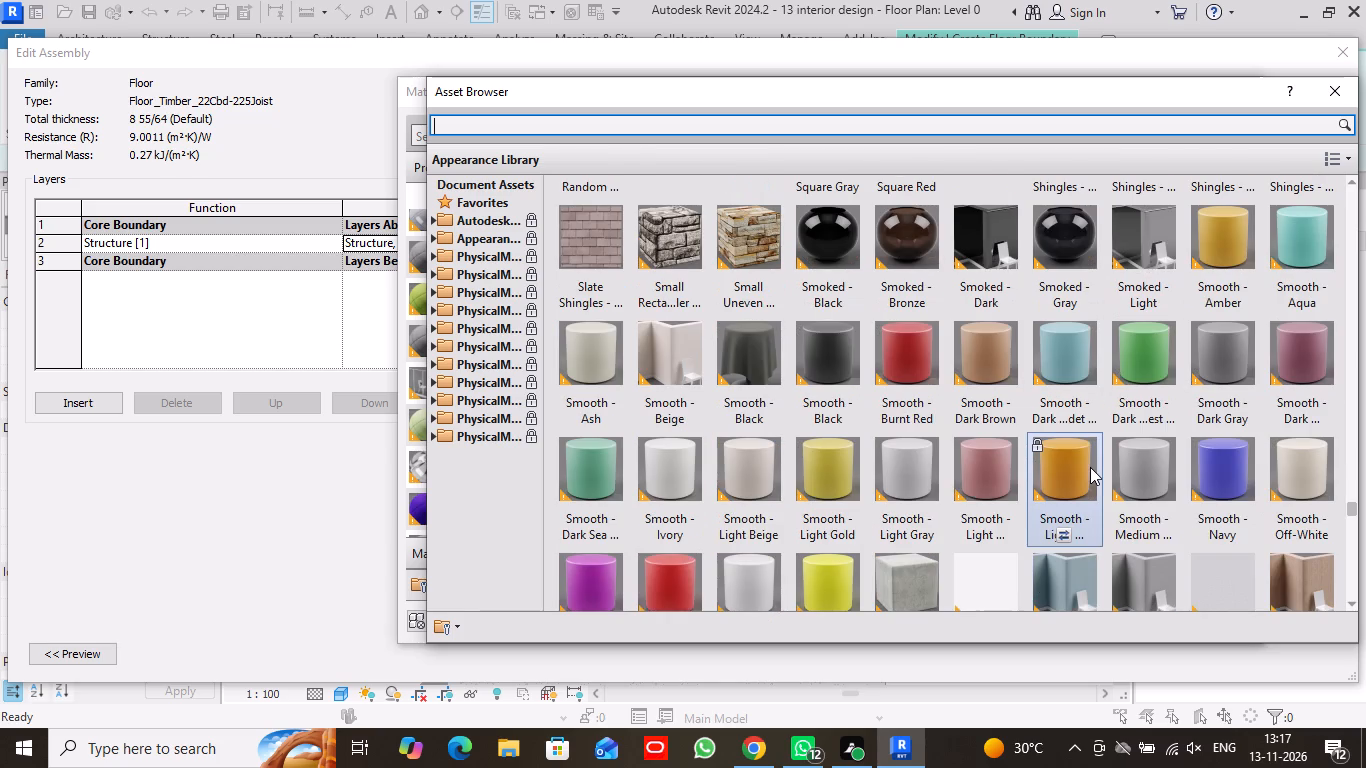
scroll(1090, 467, "down", 15)
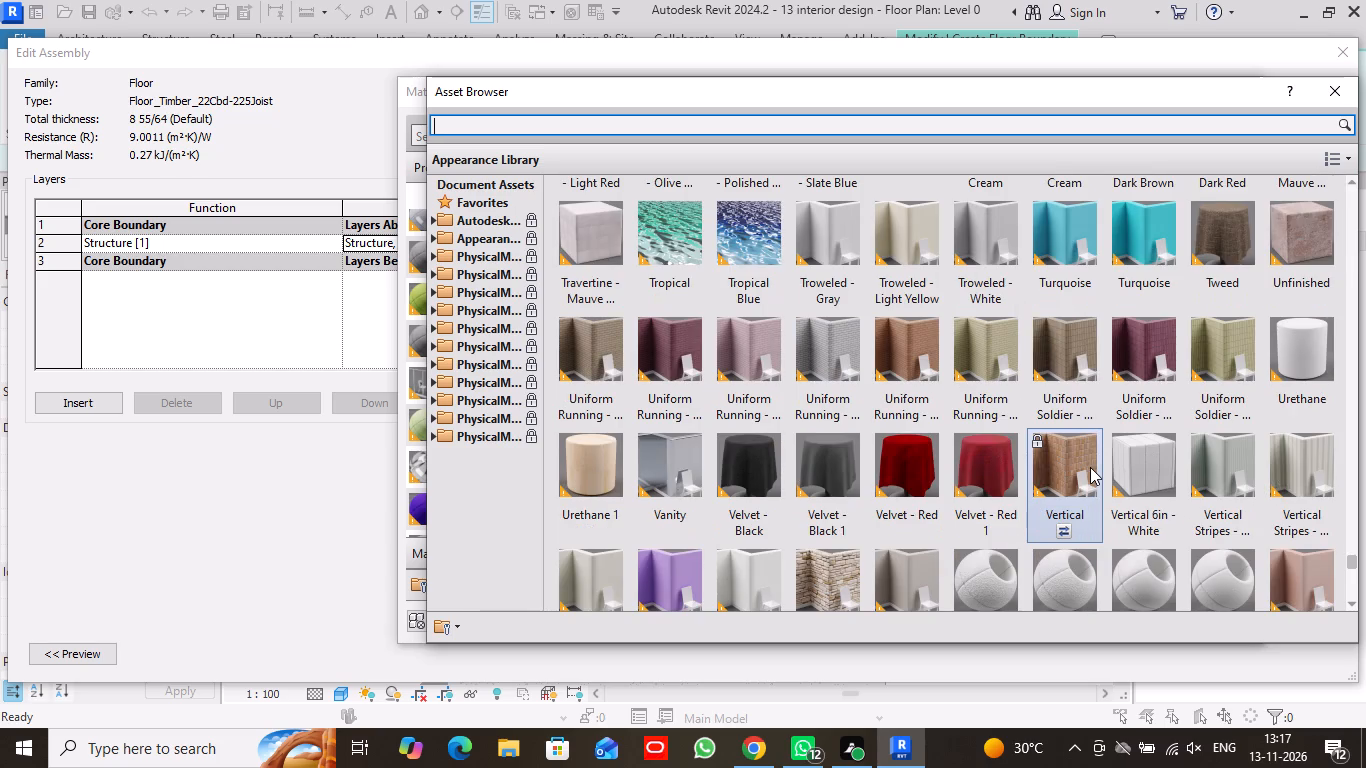
Replace the Structure, Timber Joist/Rafter Layer material's appearance with the Tiles - Travertine - Versailles asset and close the asset library.
scroll(1090, 467, "up", 1)
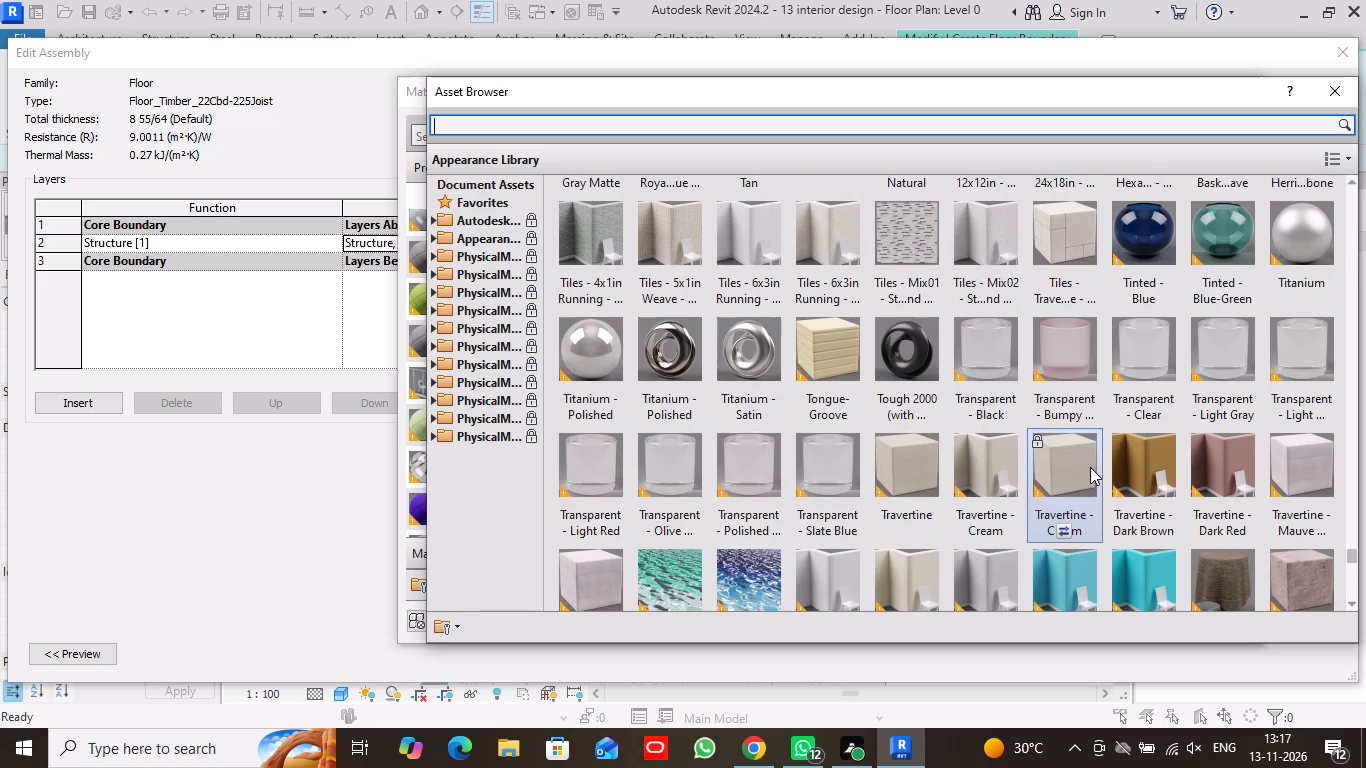
scroll(1090, 467, "up", 2)
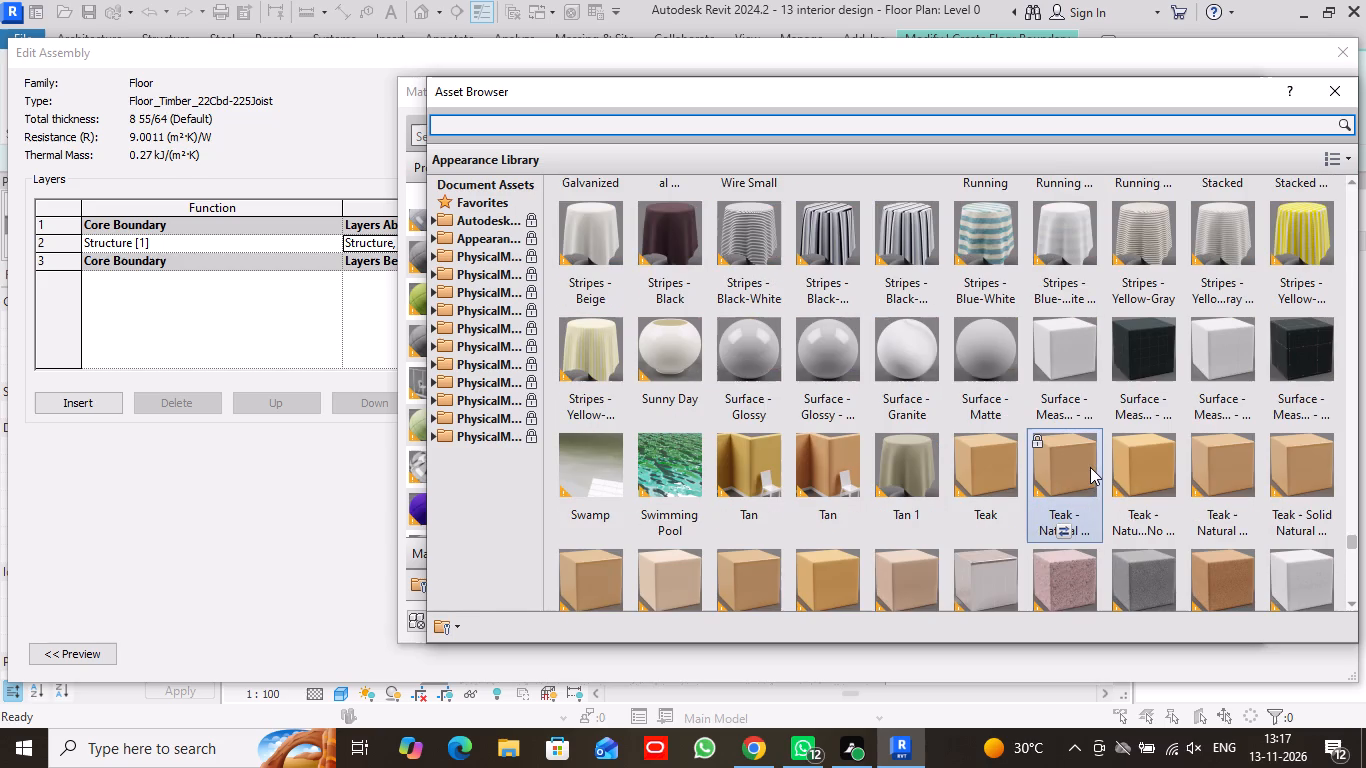
scroll(1090, 467, "down", 1)
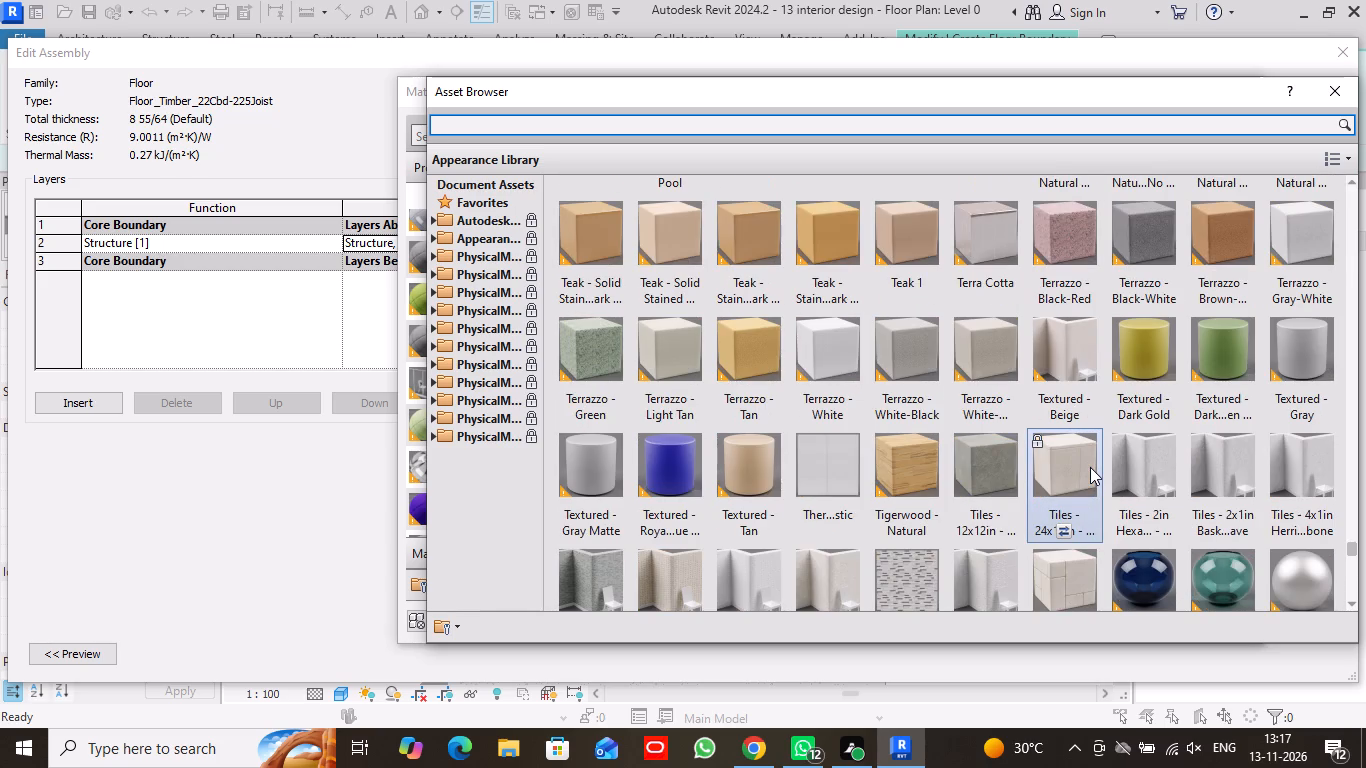
scroll(1090, 467, "up", 1)
scroll(1090, 467, "down", 2)
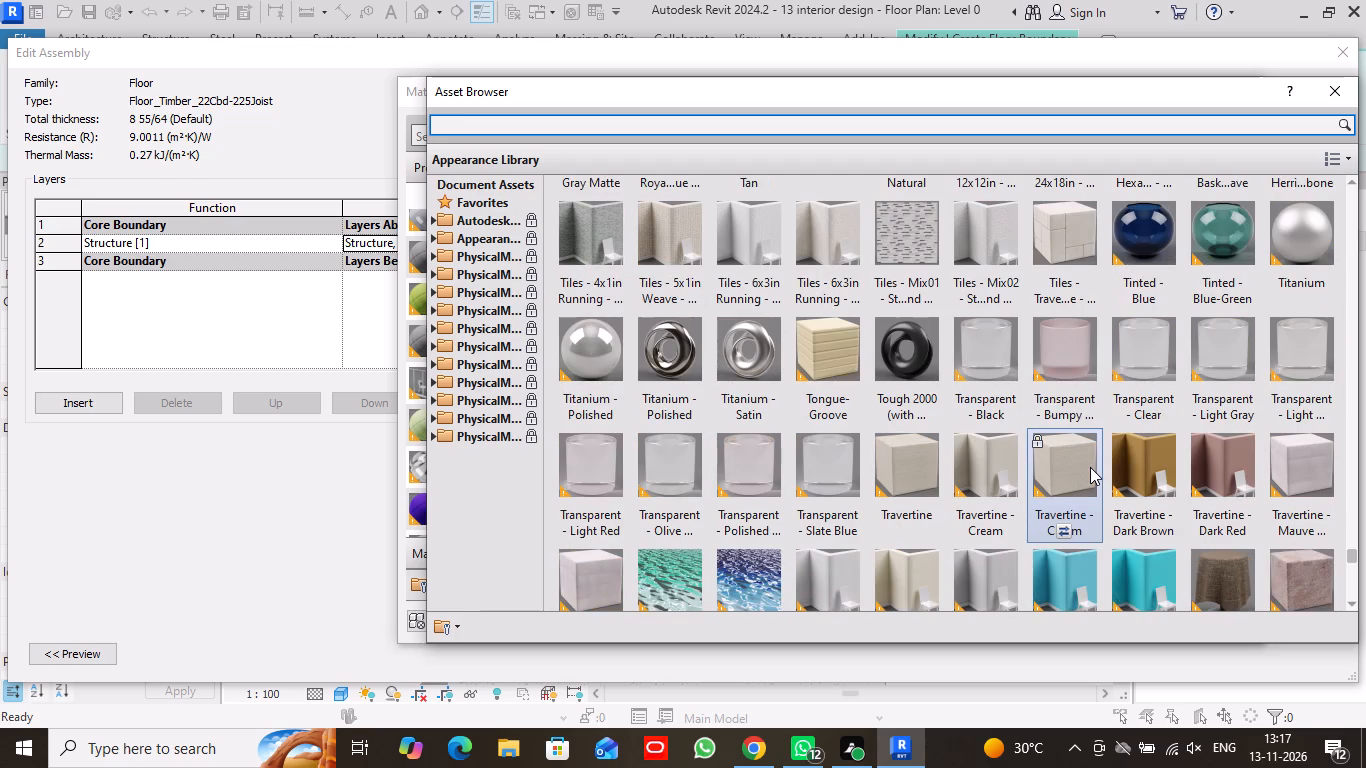
left_click(1055, 253)
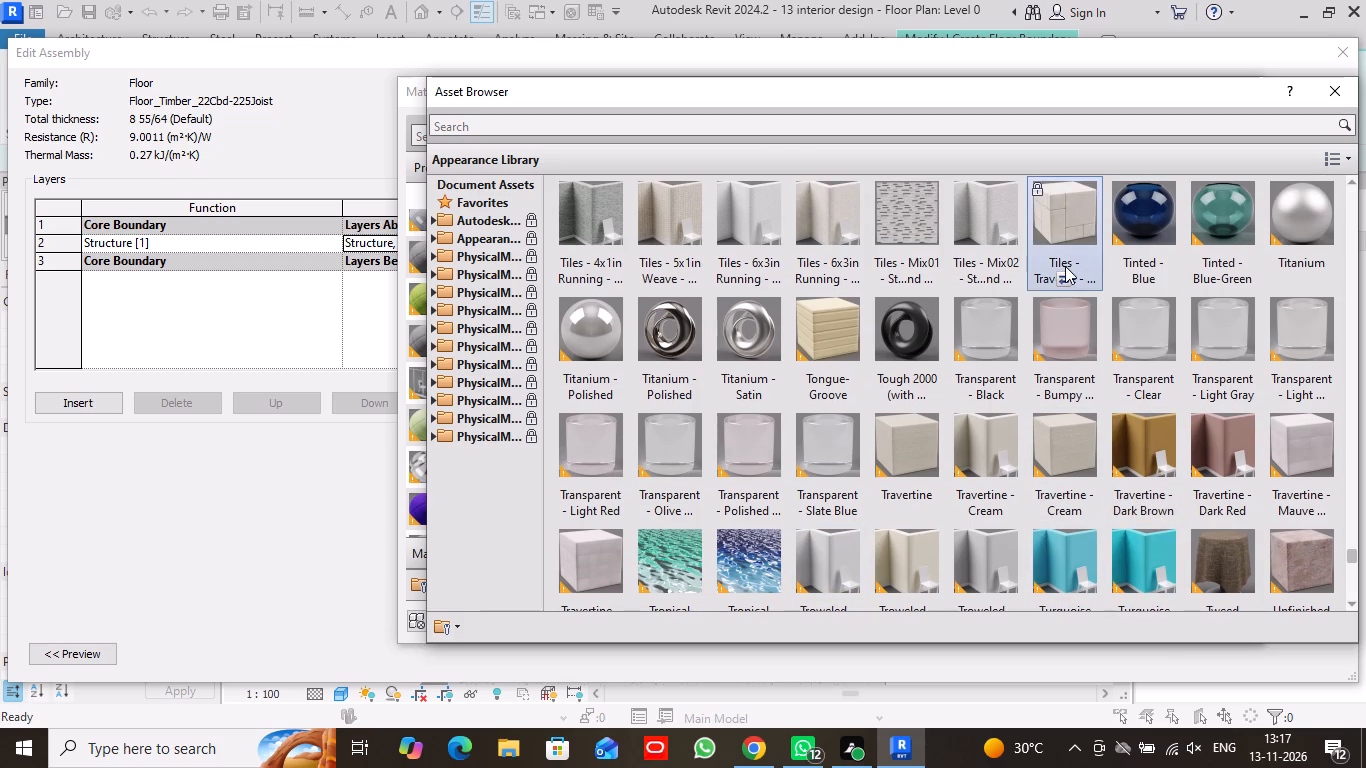
left_click(1063, 273)
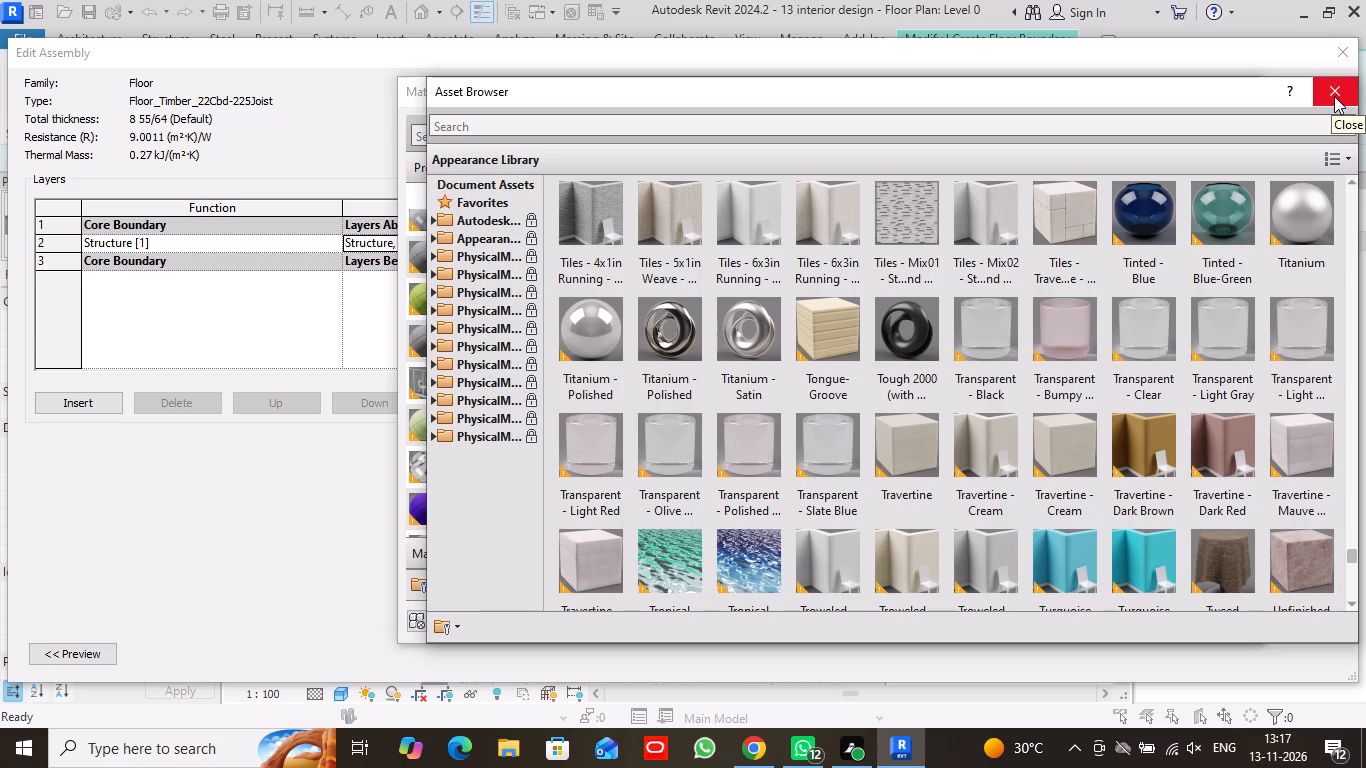
left_click(1333, 89)
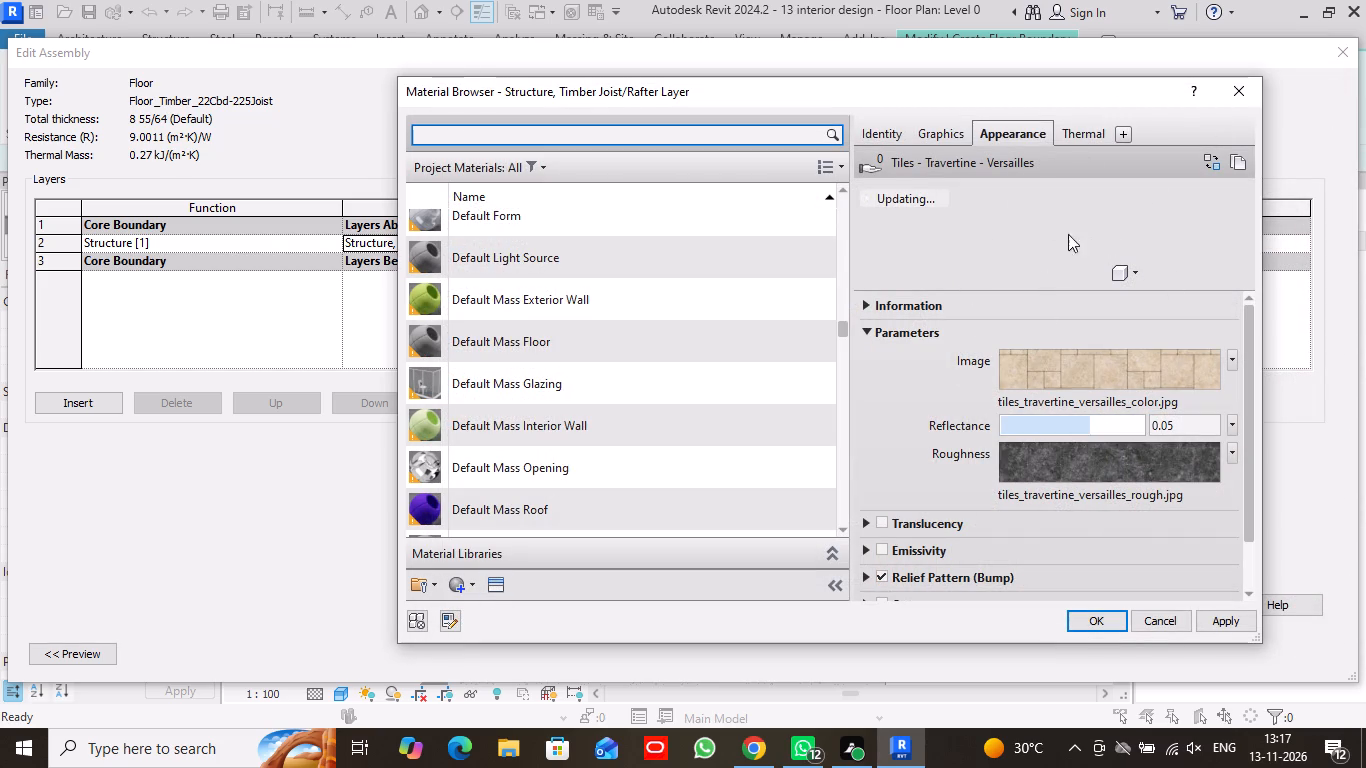
Set the material's shading colour to RGB 196 255 255, enable Use Render Appearance, and accept the material and layer structure.
left_click(955, 133)
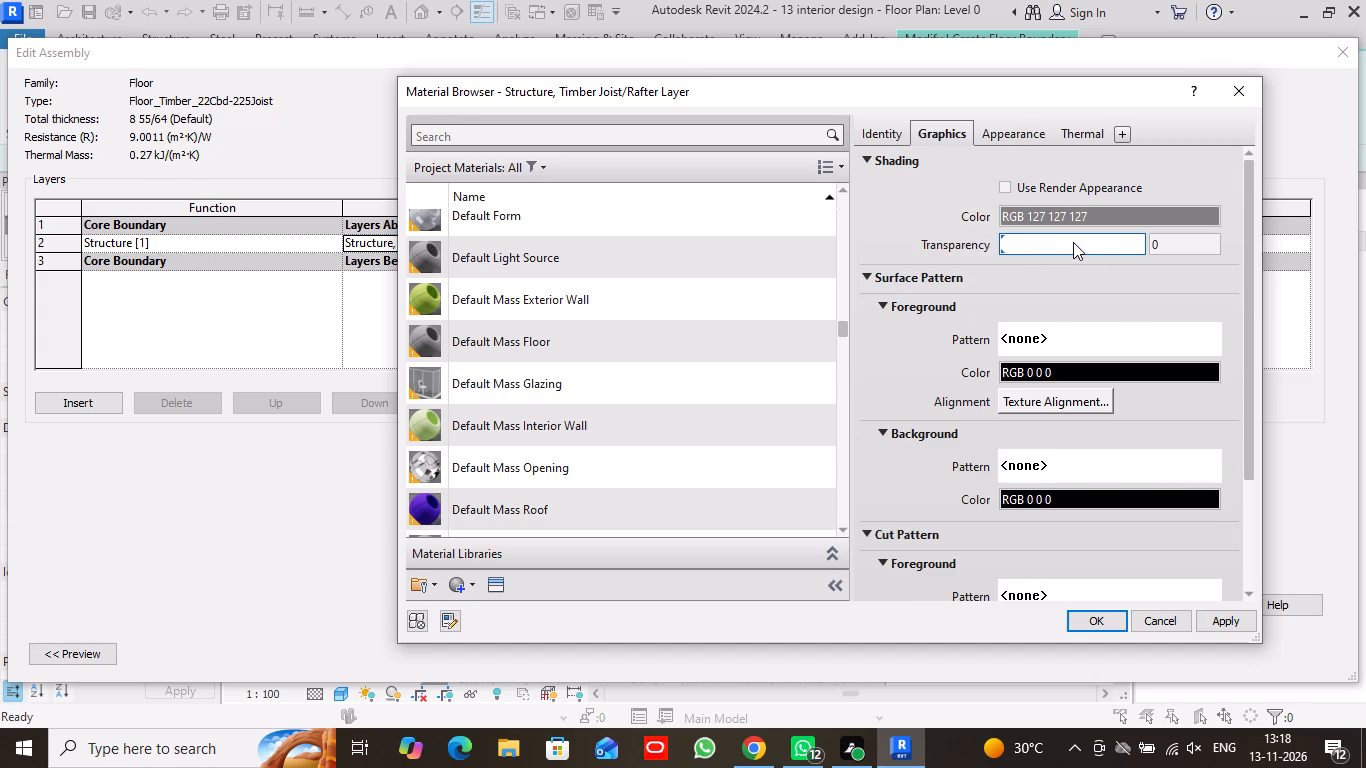
left_click(1136, 212)
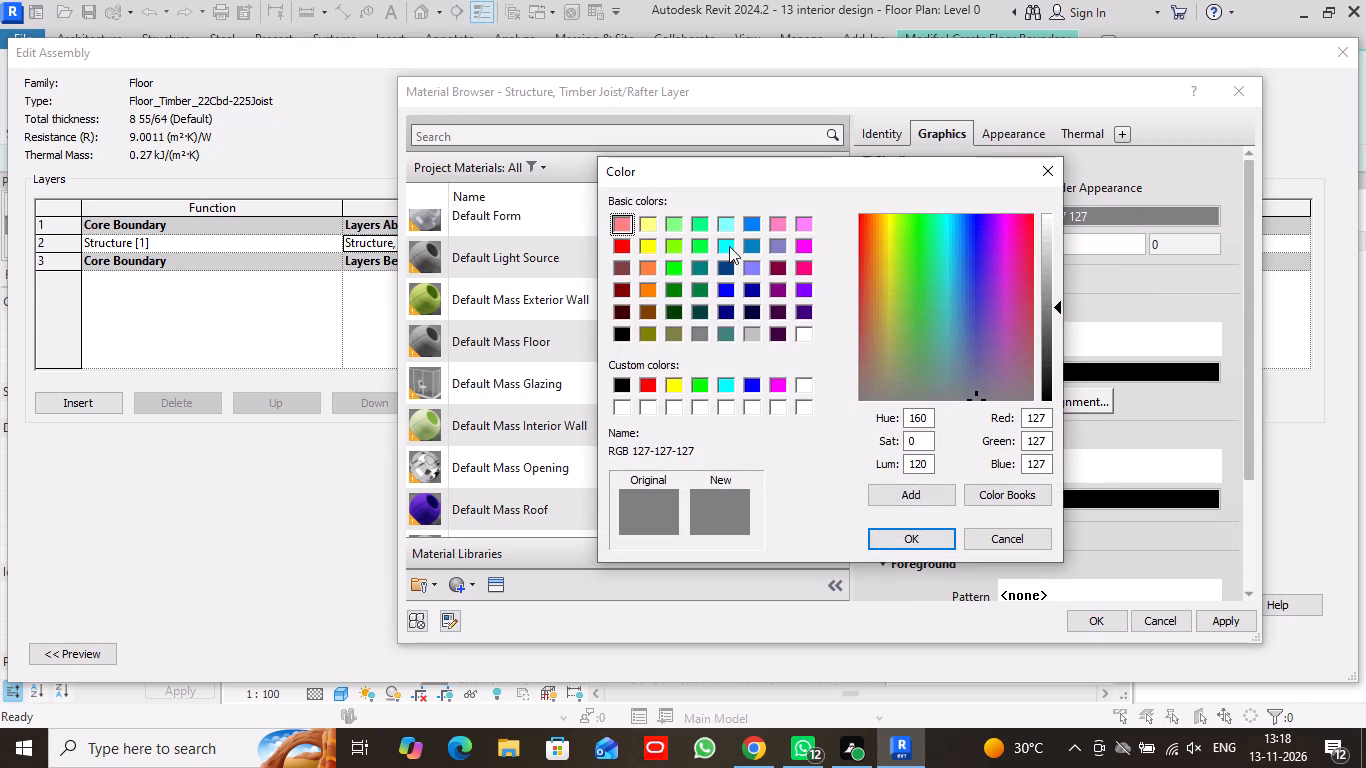
left_click(725, 388)
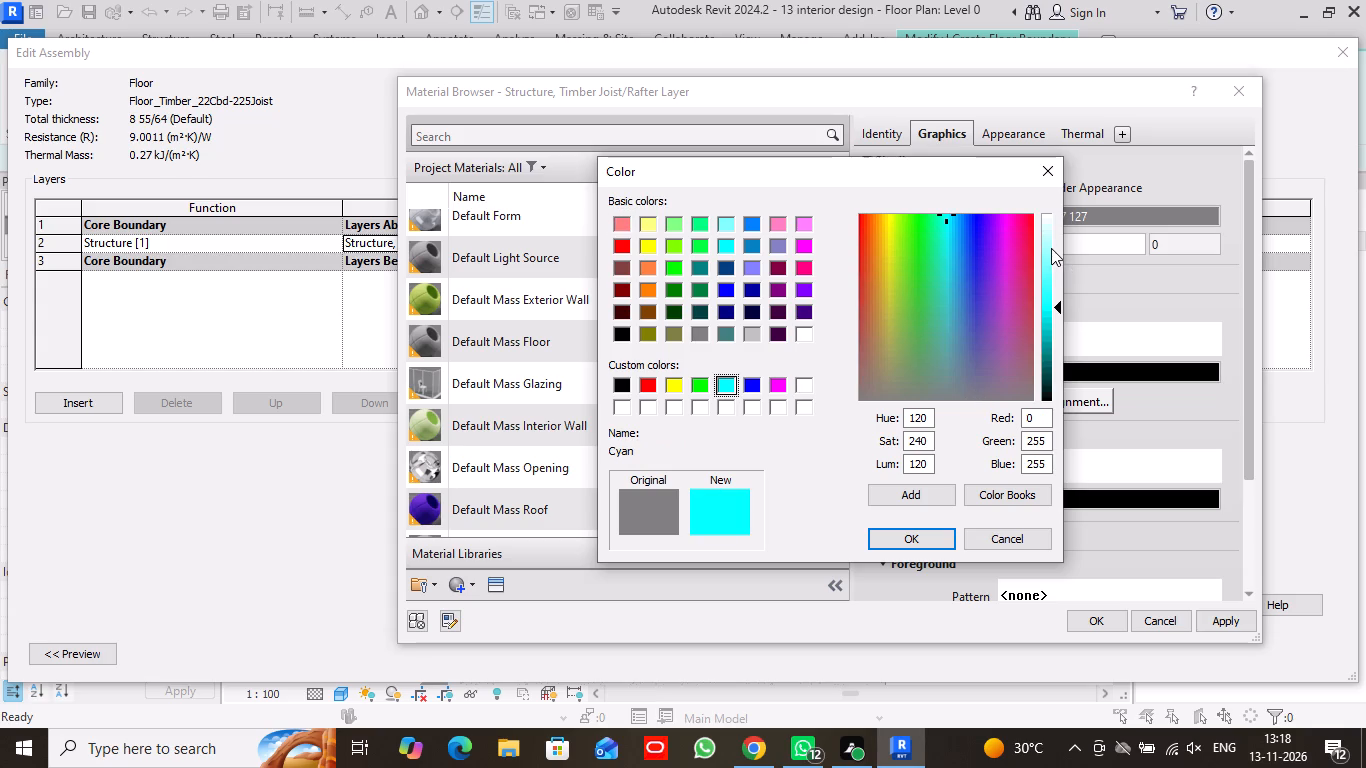
left_click(1048, 236)
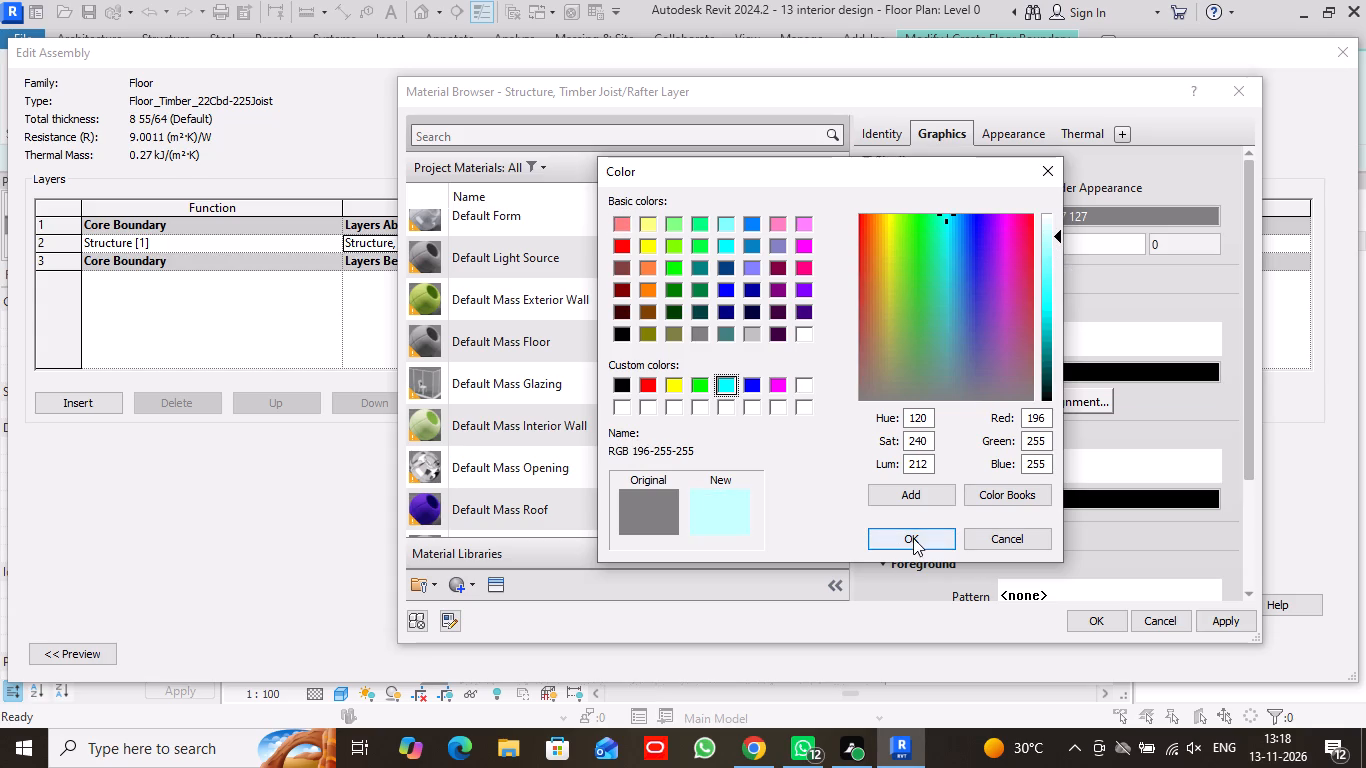
left_click(913, 536)
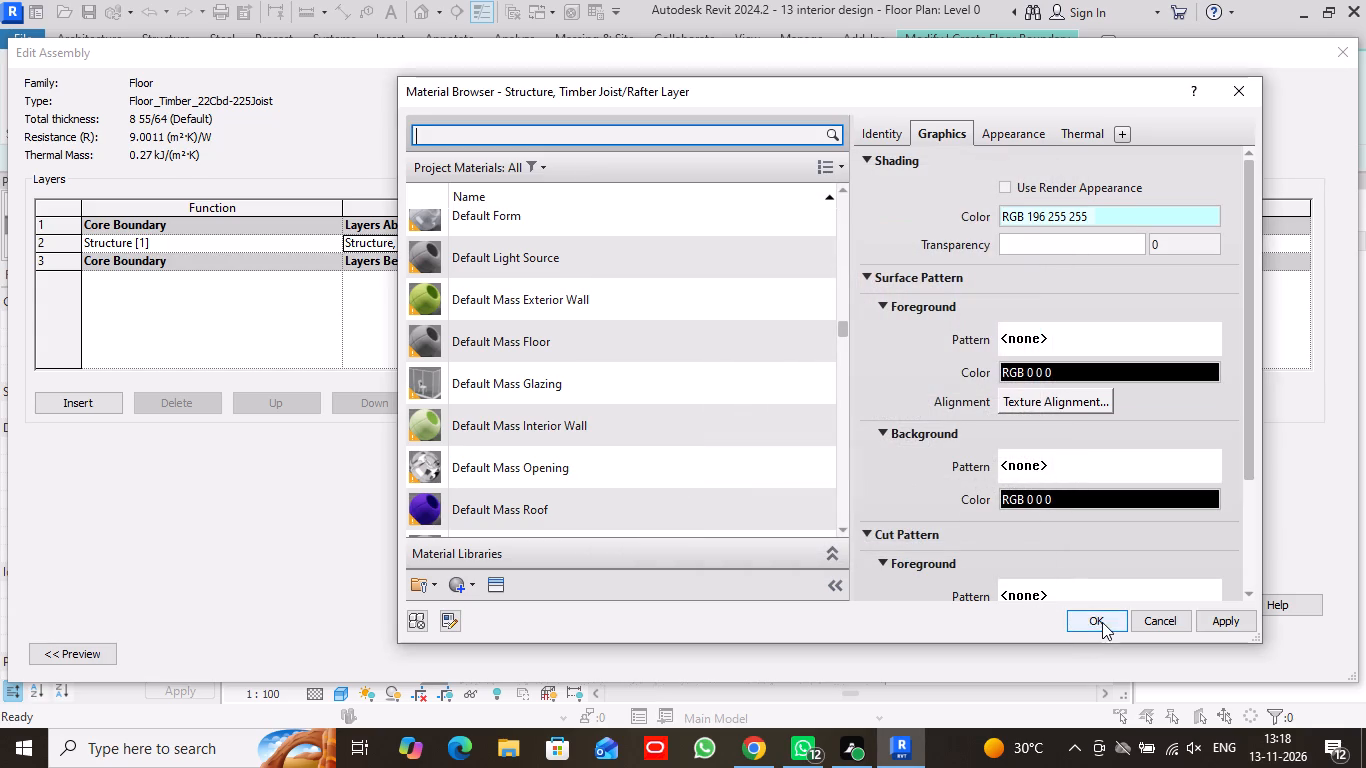
left_click(1004, 187)
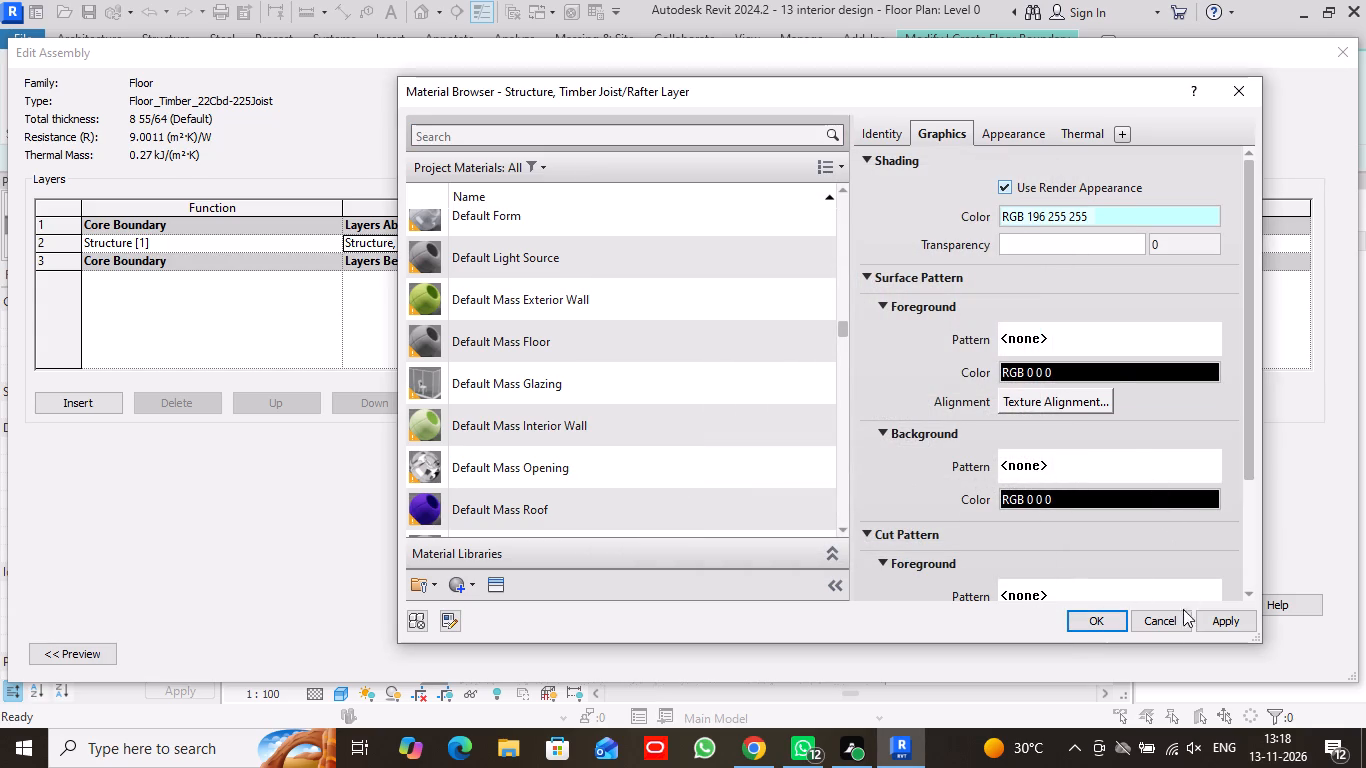
left_click(1221, 621)
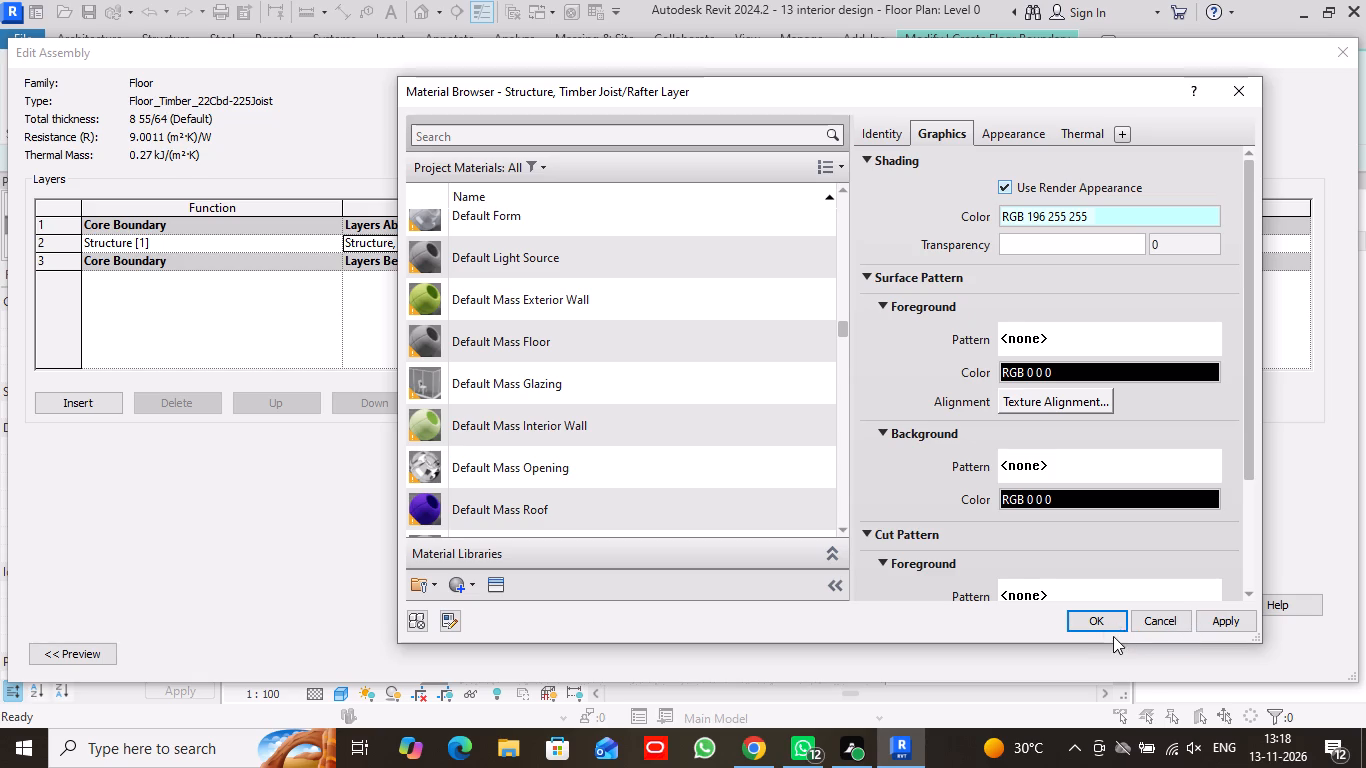
left_click(1105, 622)
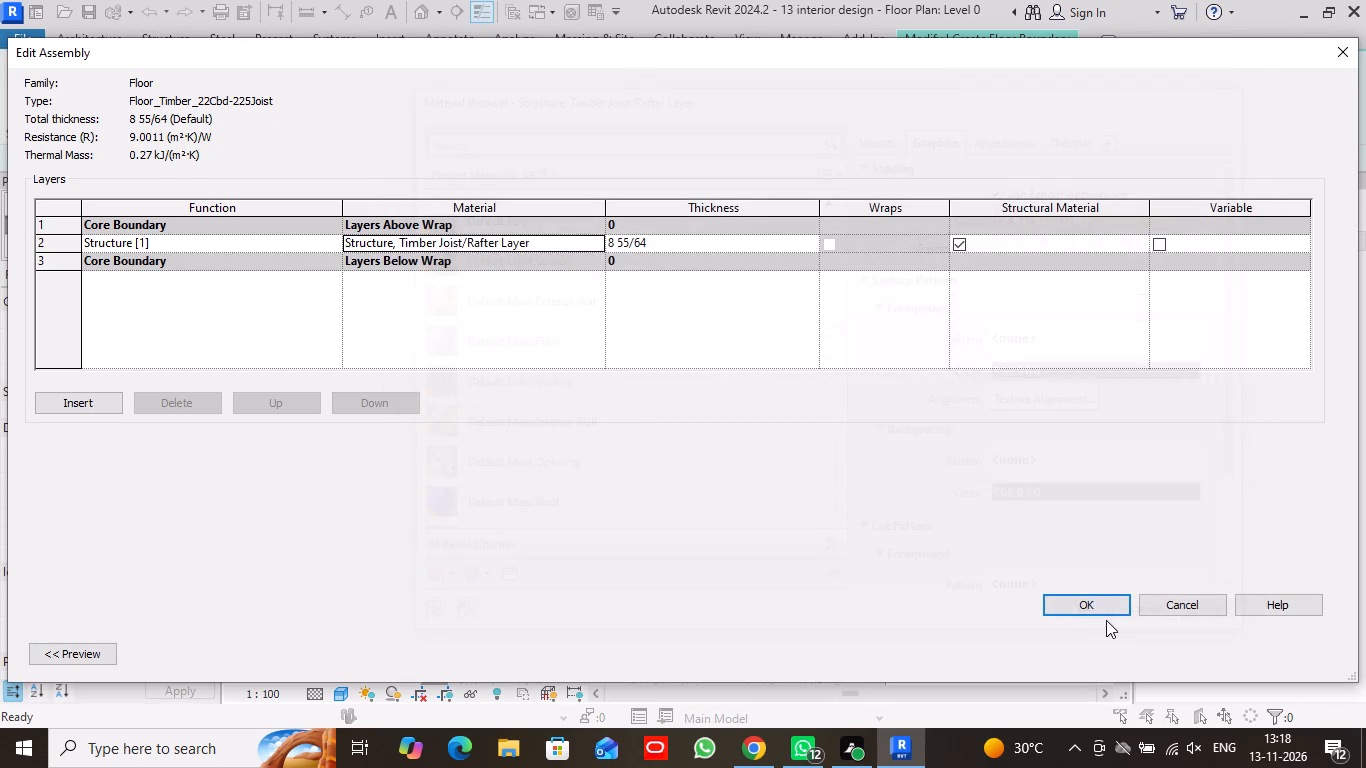
left_click(1091, 609)
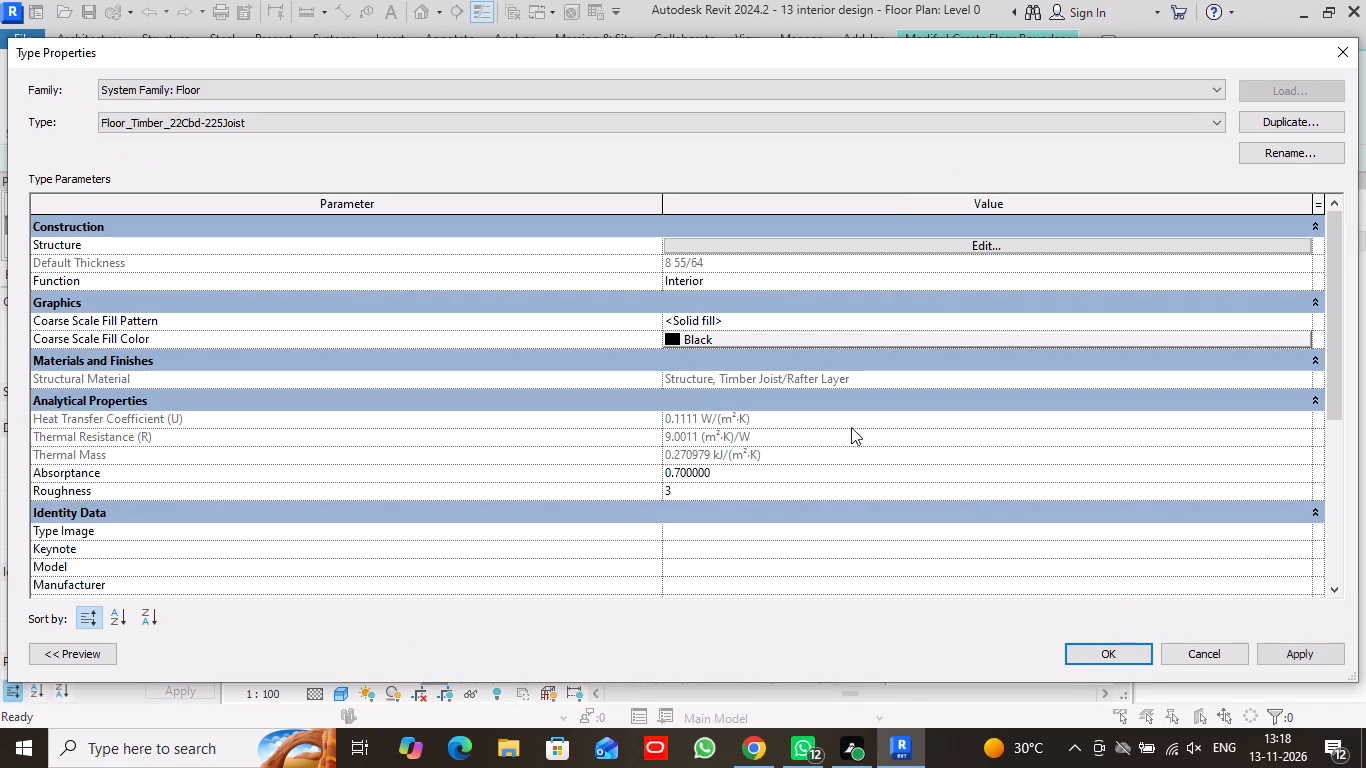
Set the Structure [1] layer's thickness to 9" in the Floor_Timber_22Cbd-225Joist type and accept the type changes.
left_click(1004, 246)
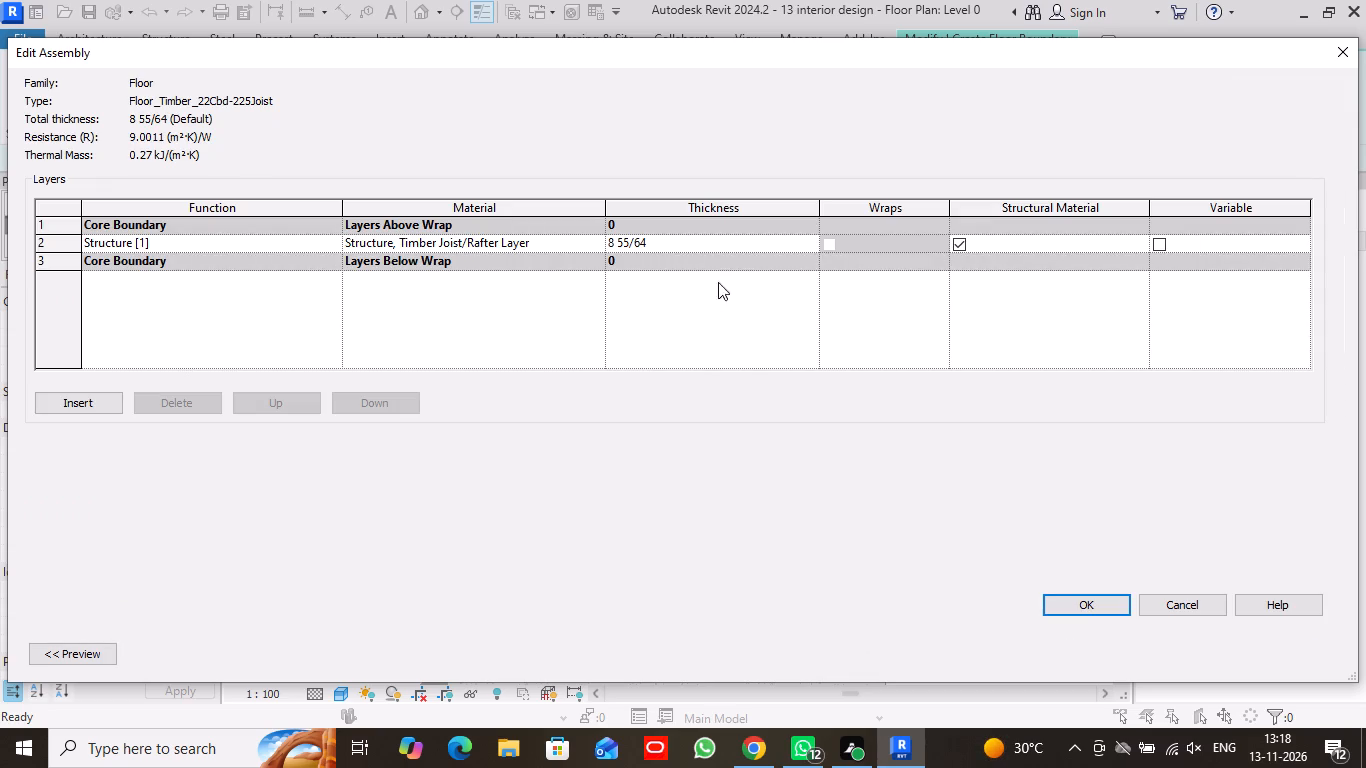
left_click(749, 244)
key("9")
key("shift+quotedbl")
key("Return")
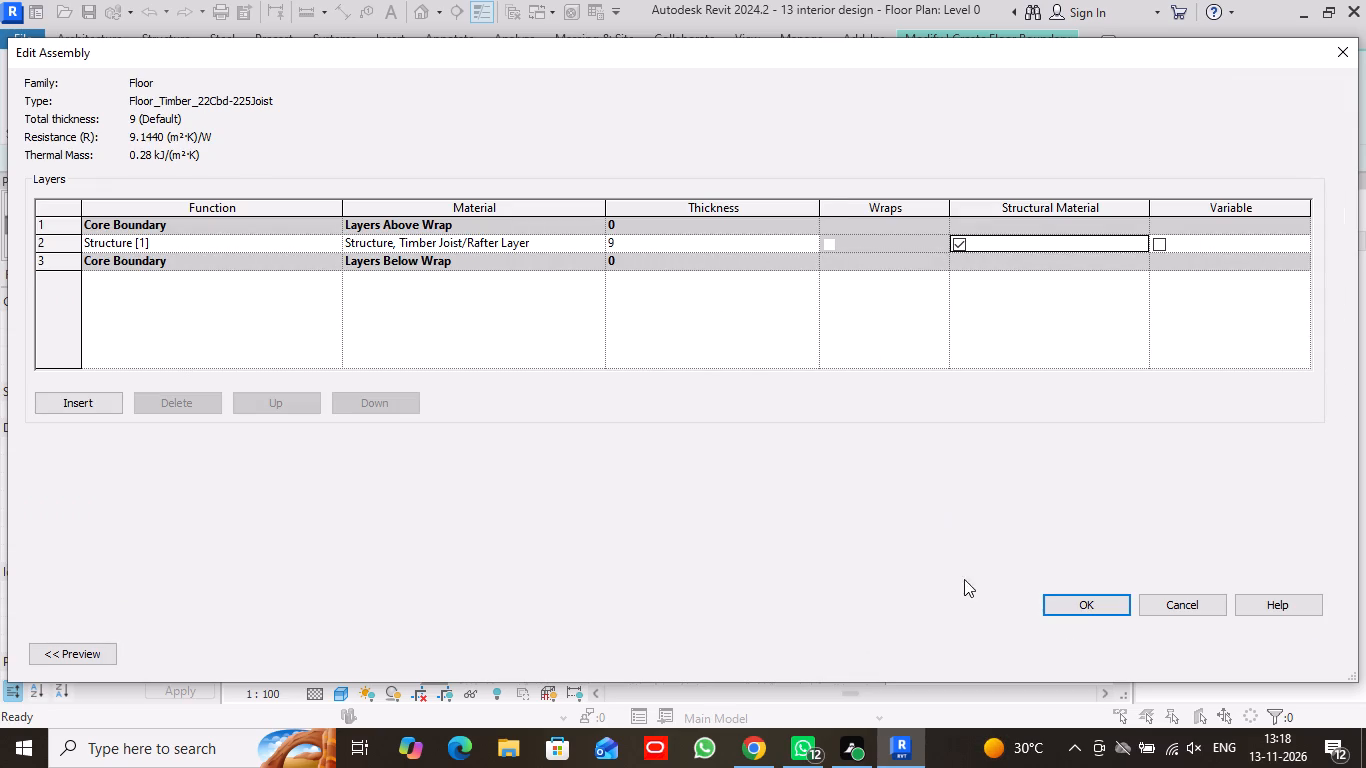
left_click(1066, 610)
left_click(1094, 650)
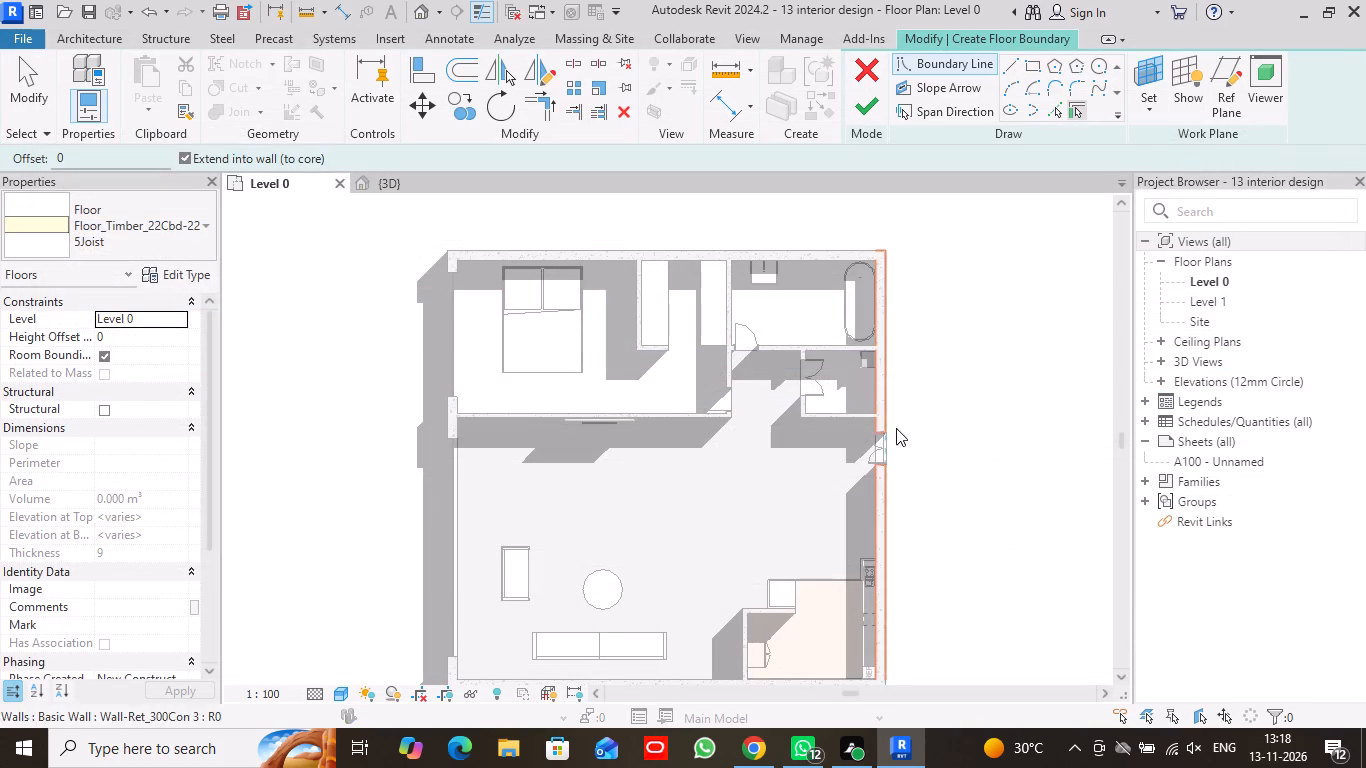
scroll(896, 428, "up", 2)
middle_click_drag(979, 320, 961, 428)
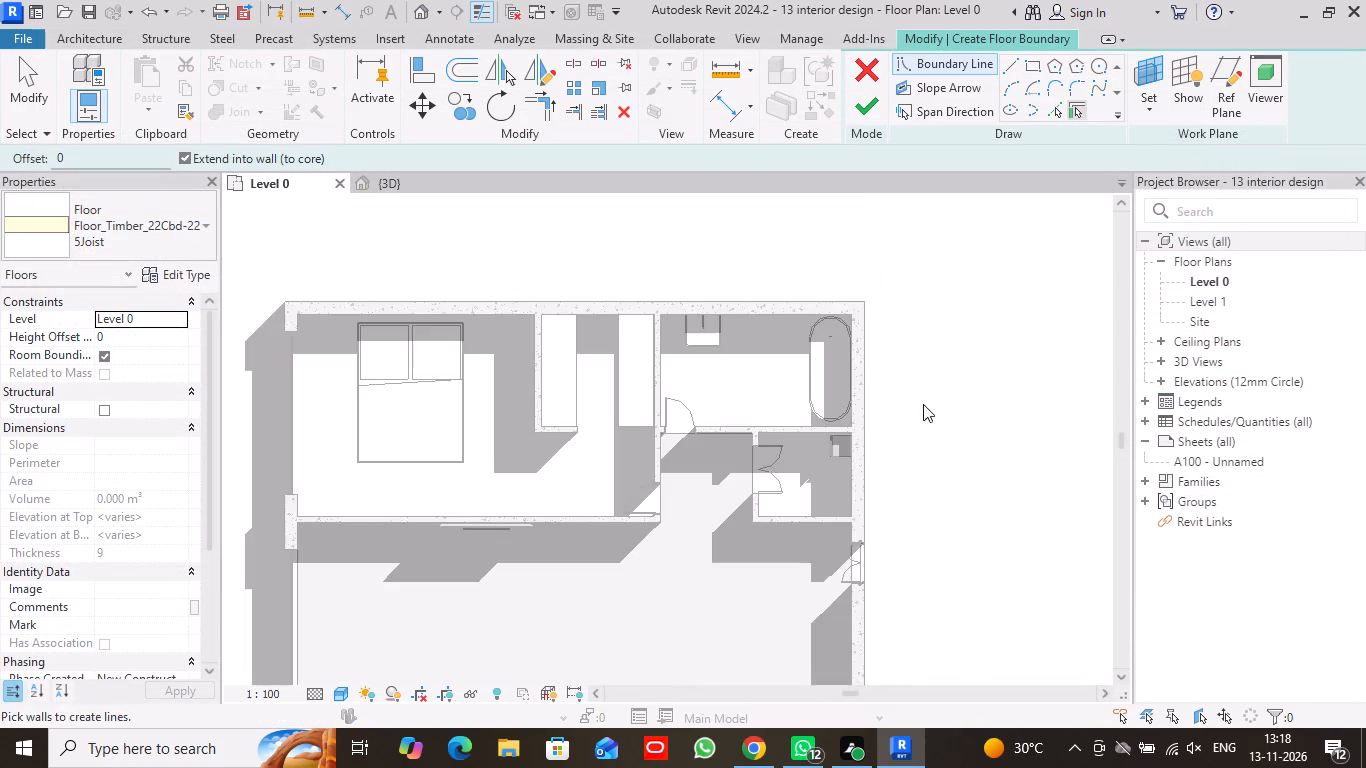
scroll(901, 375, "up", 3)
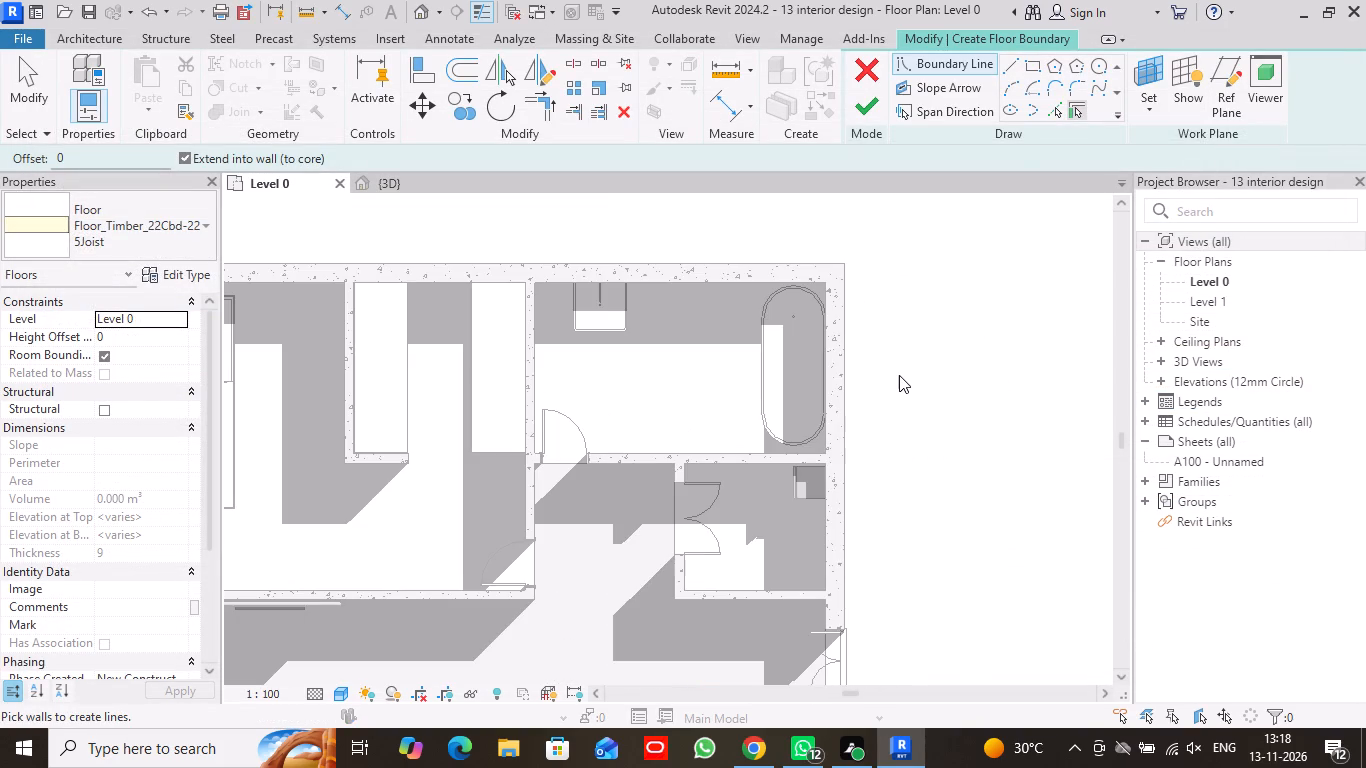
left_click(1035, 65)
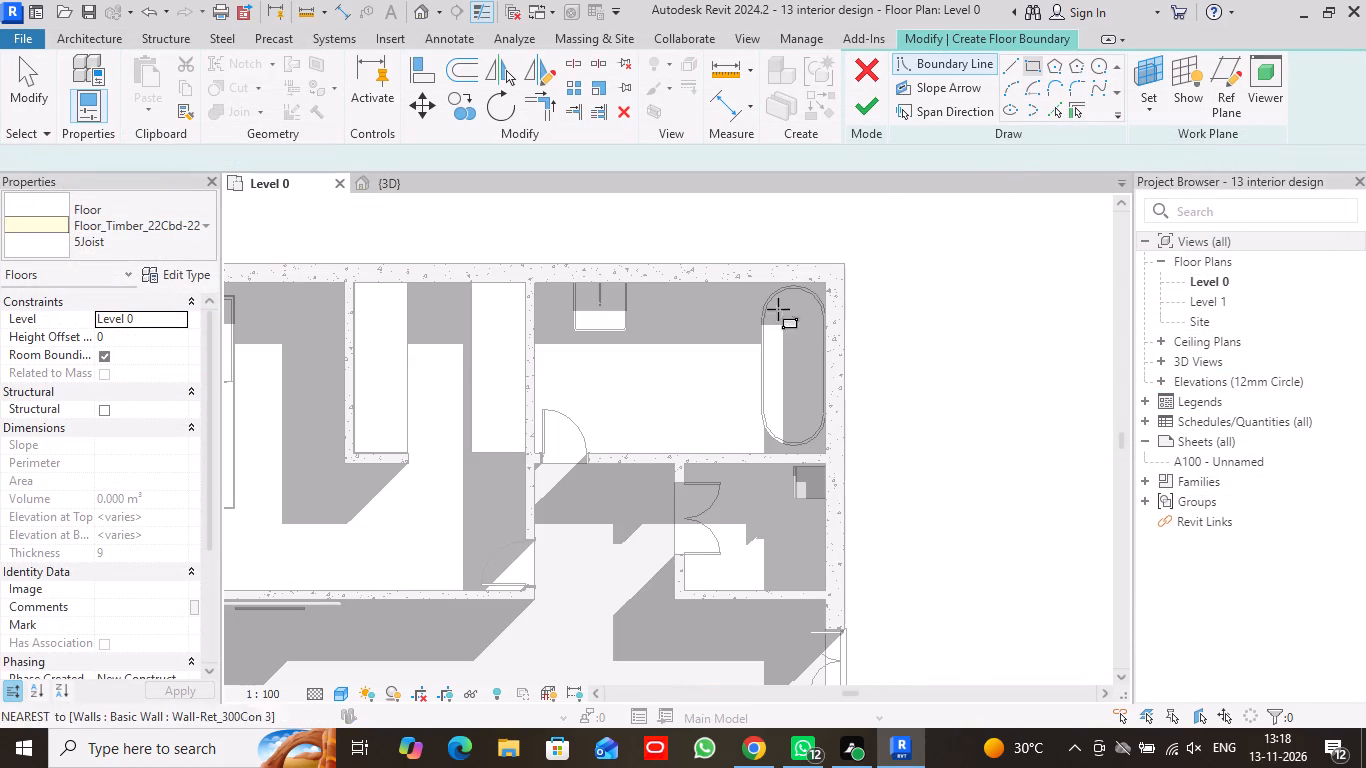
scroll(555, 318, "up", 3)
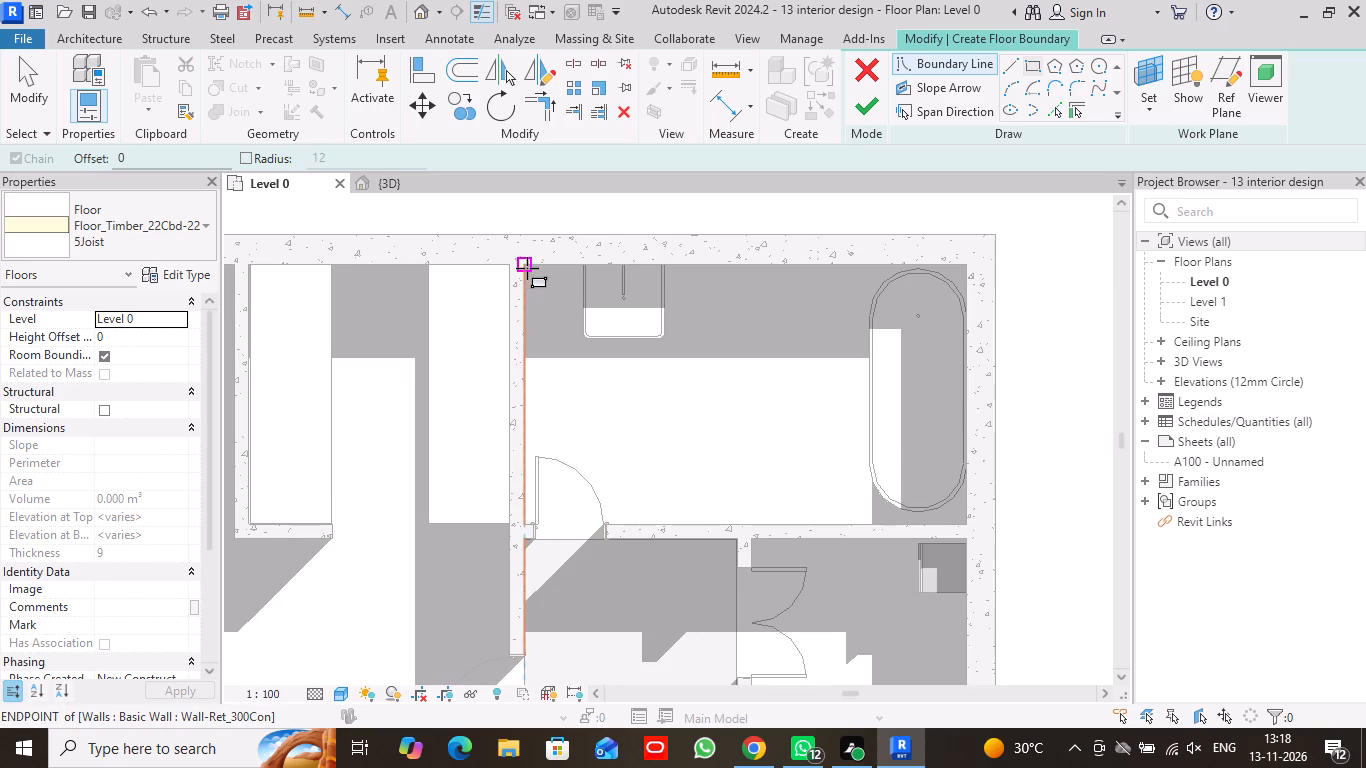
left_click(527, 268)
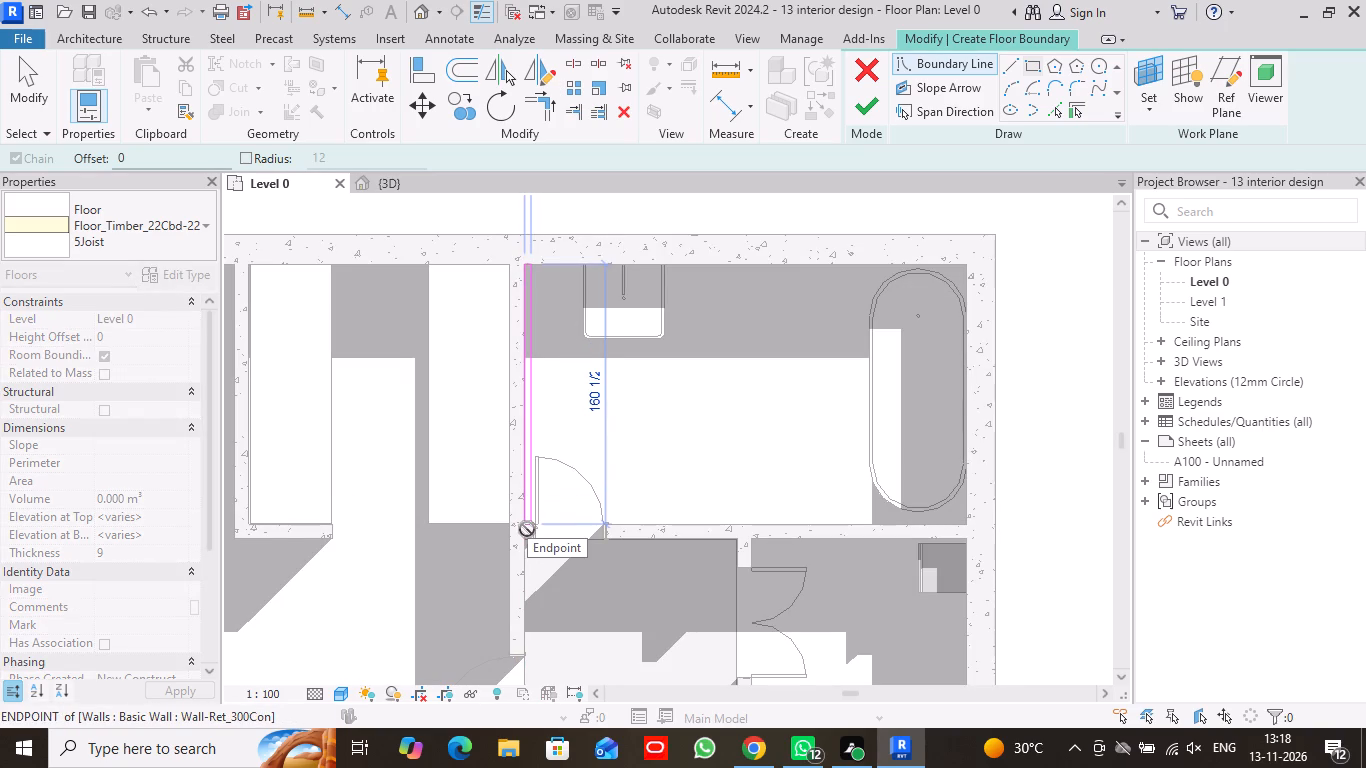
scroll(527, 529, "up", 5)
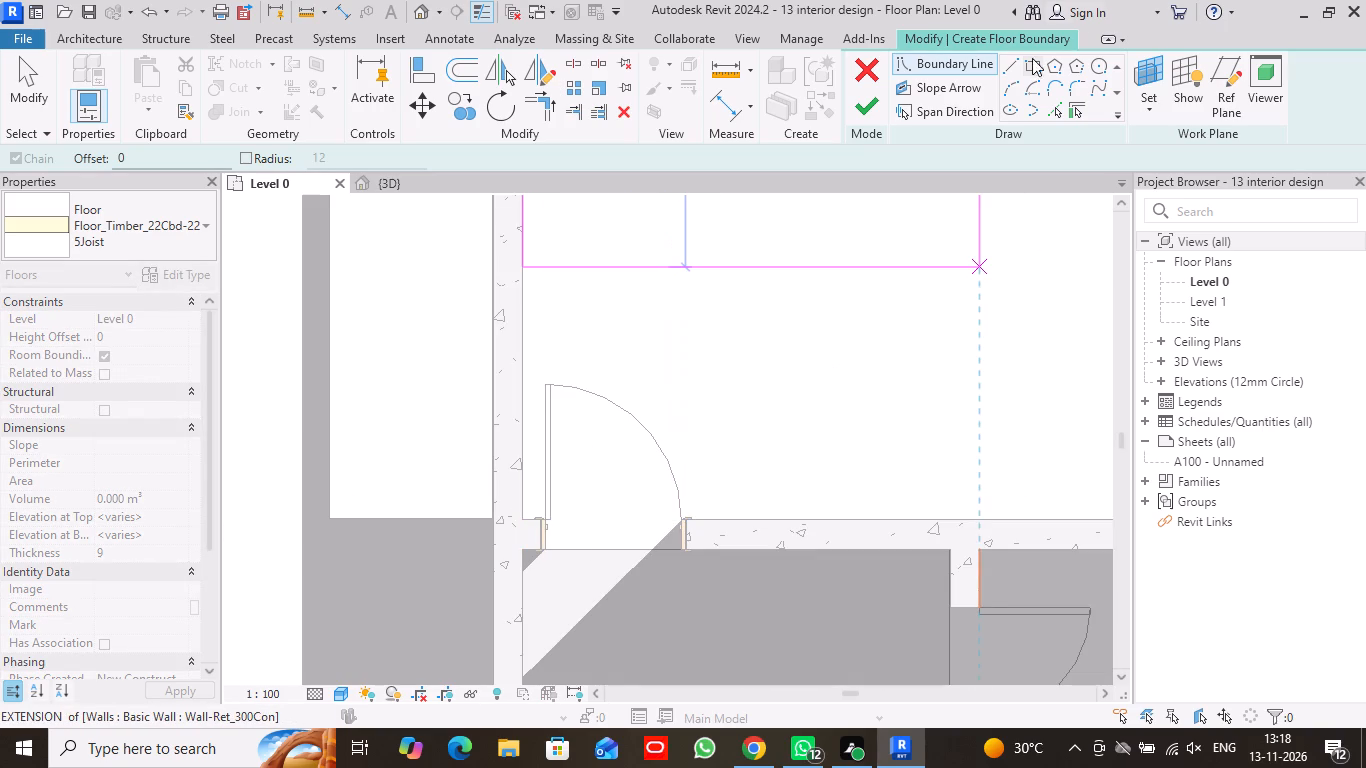
Draw a closed rectangular floor boundary, about 273 by 160 1/2 inches, along the bathroom's inner wall faces.
left_click(1011, 63)
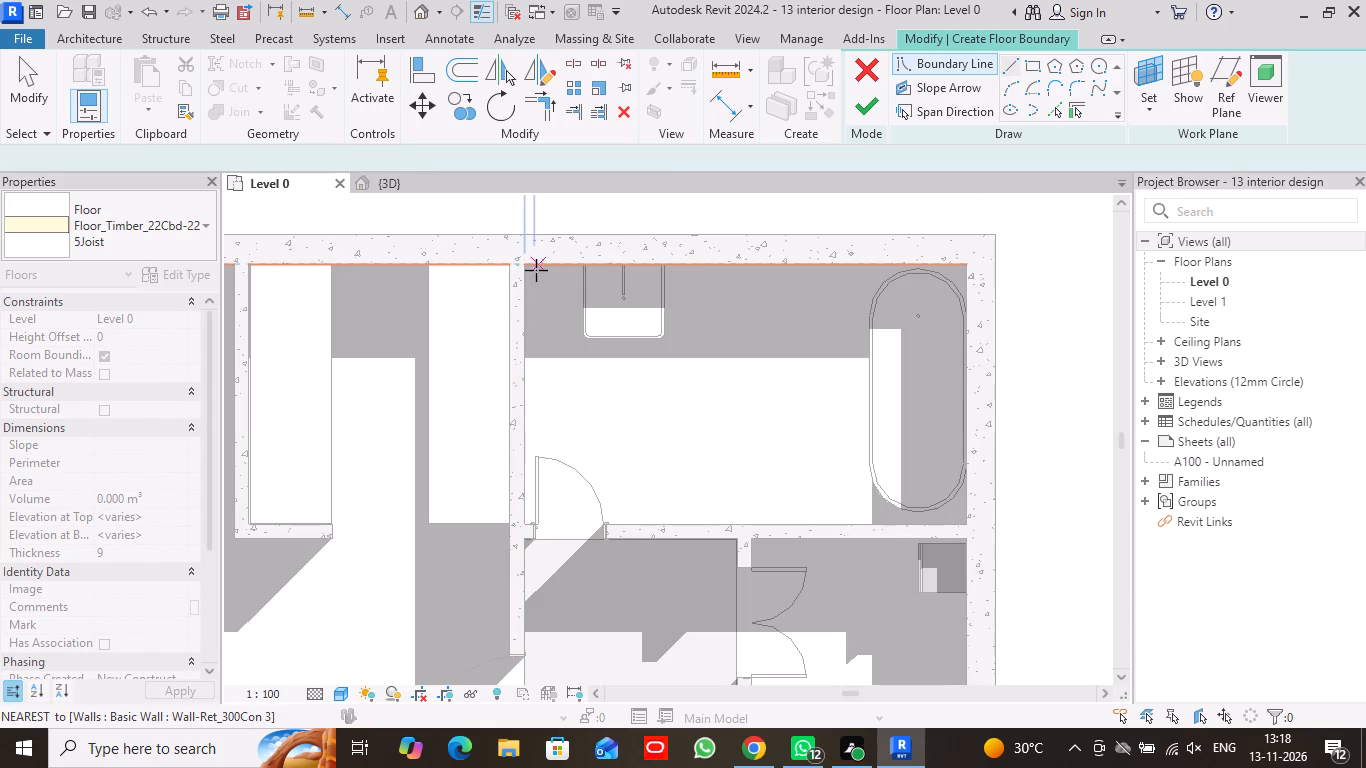
scroll(535, 272, "up", 3)
scroll(539, 291, "down", 1)
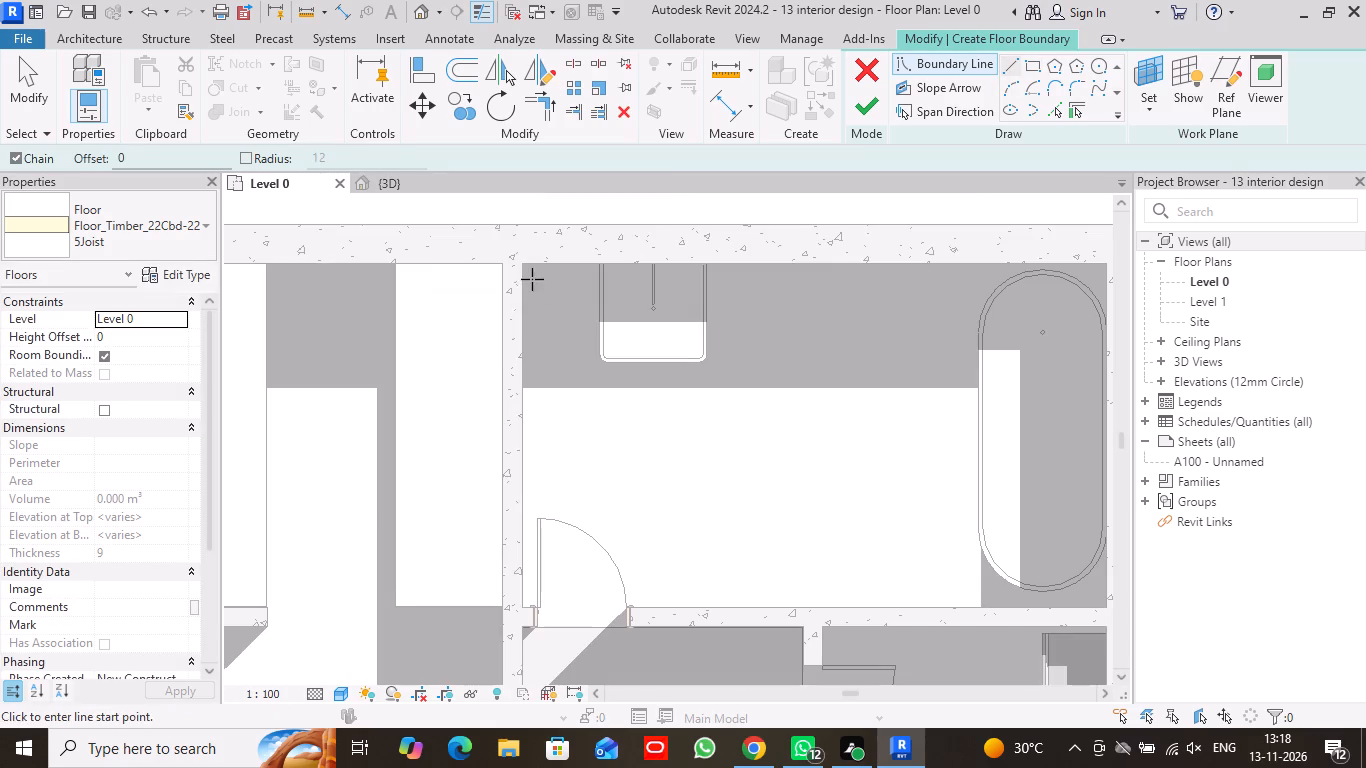
left_click(526, 265)
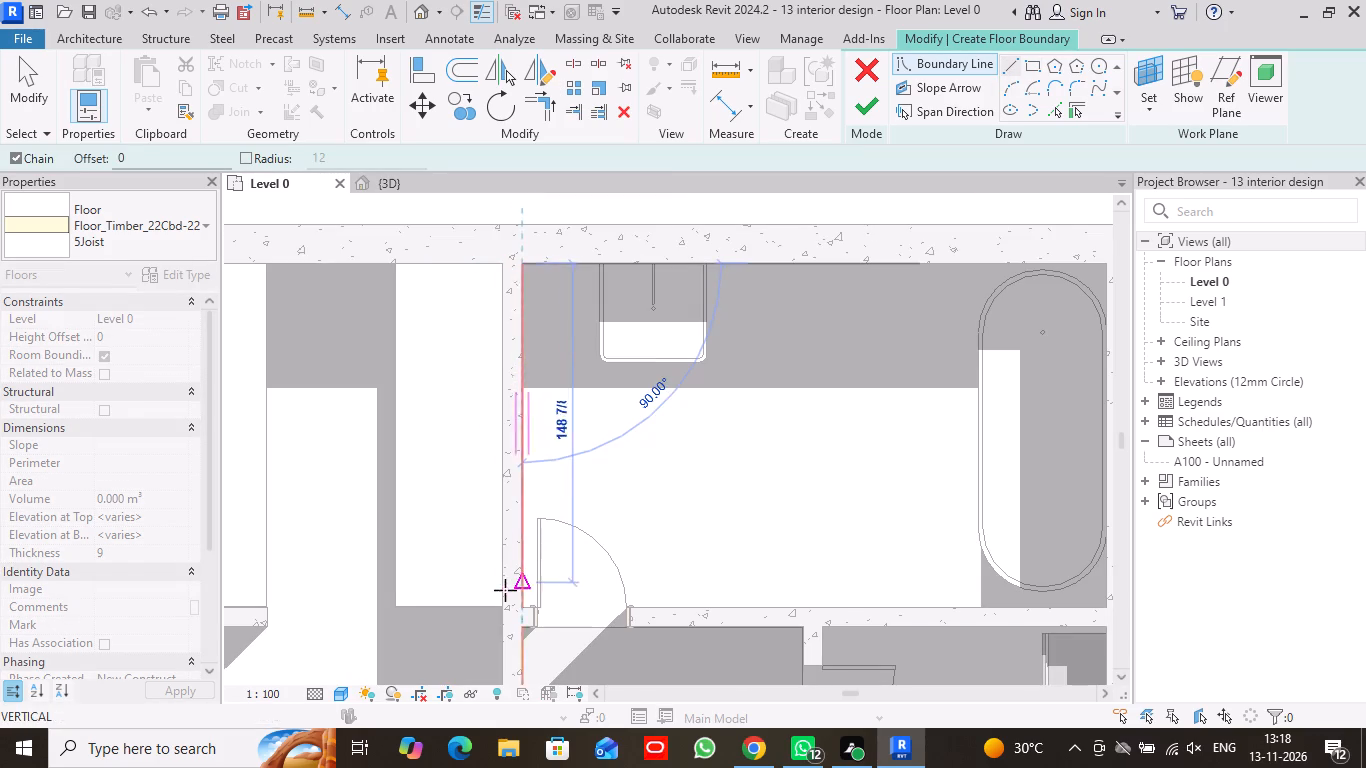
left_click(525, 608)
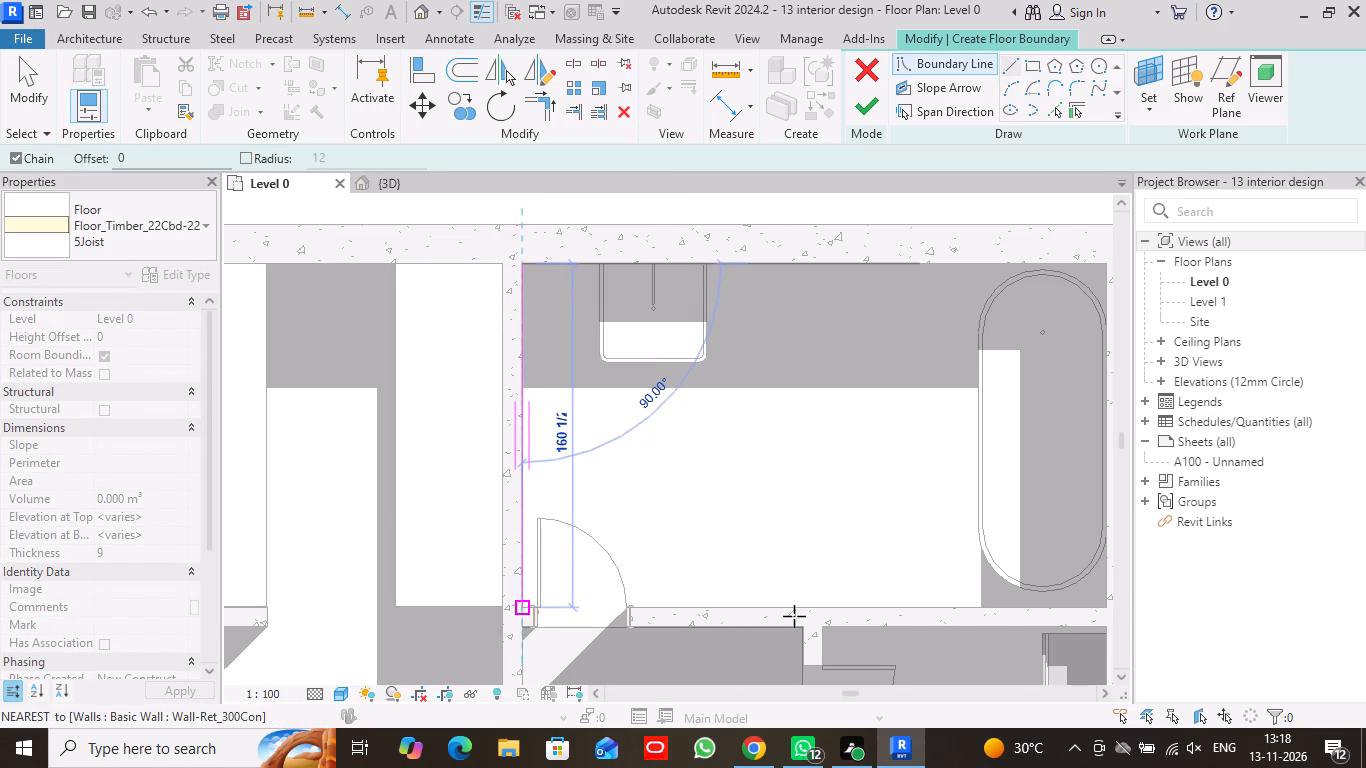
left_click(1105, 607)
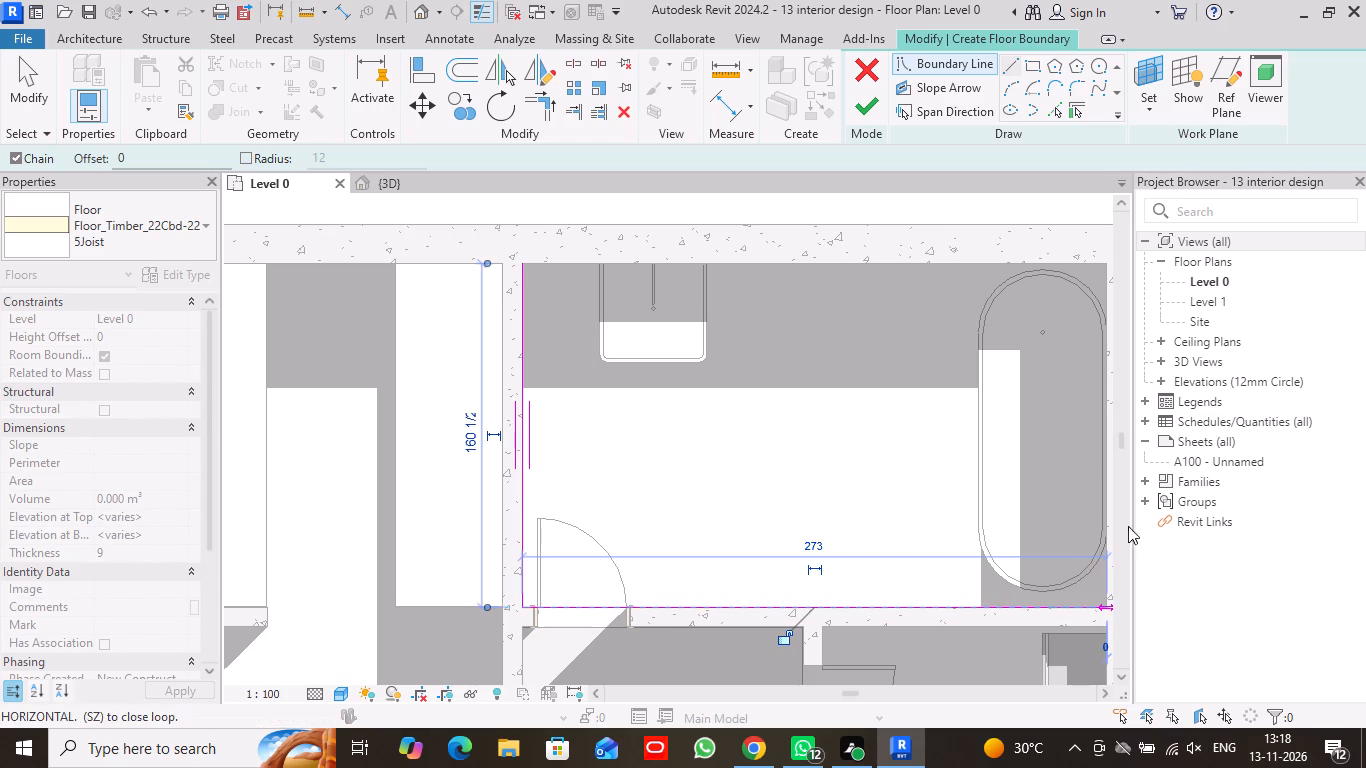
left_click(1104, 265)
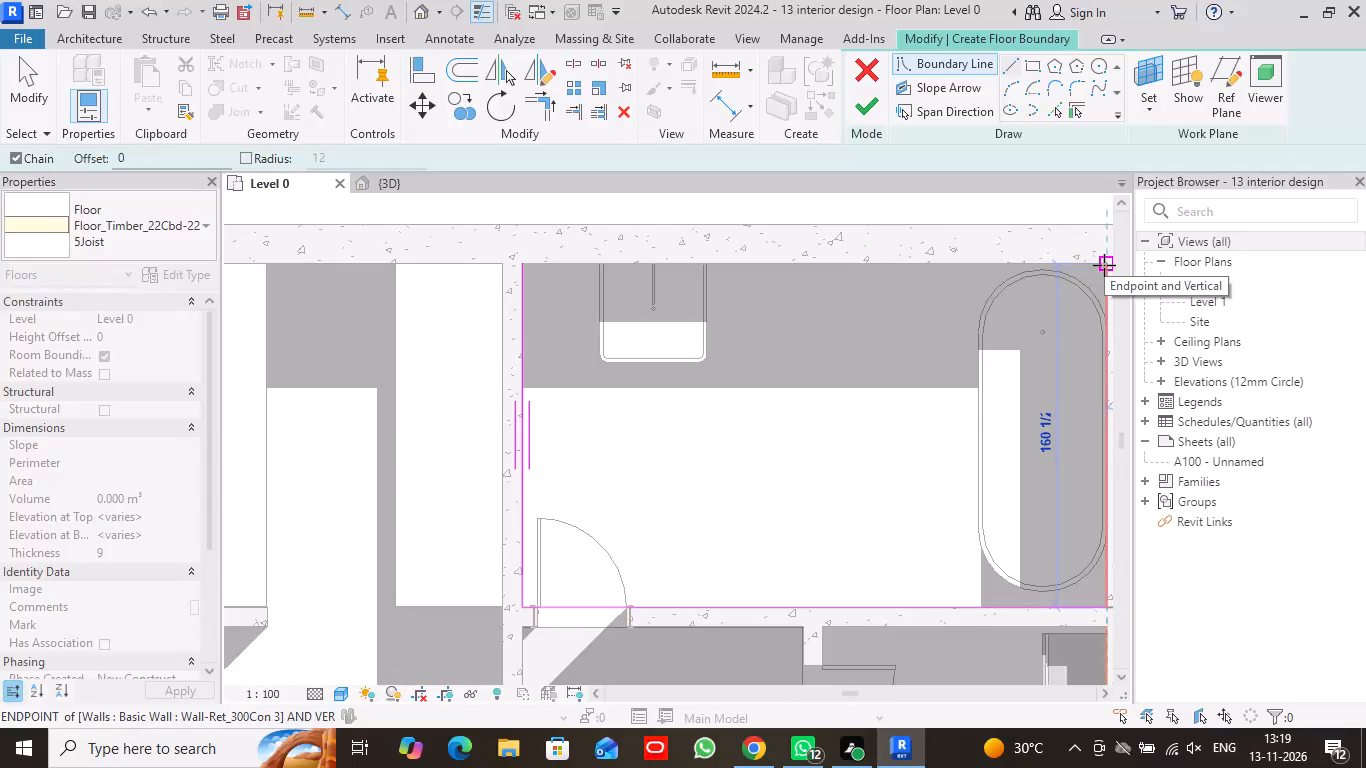
left_click(520, 266)
Add a second closed boundary, about 132 3/4 by 119 1/4 inches, inside the small double-door room below the bathroom.
middle_click_drag(880, 547, 879, 419)
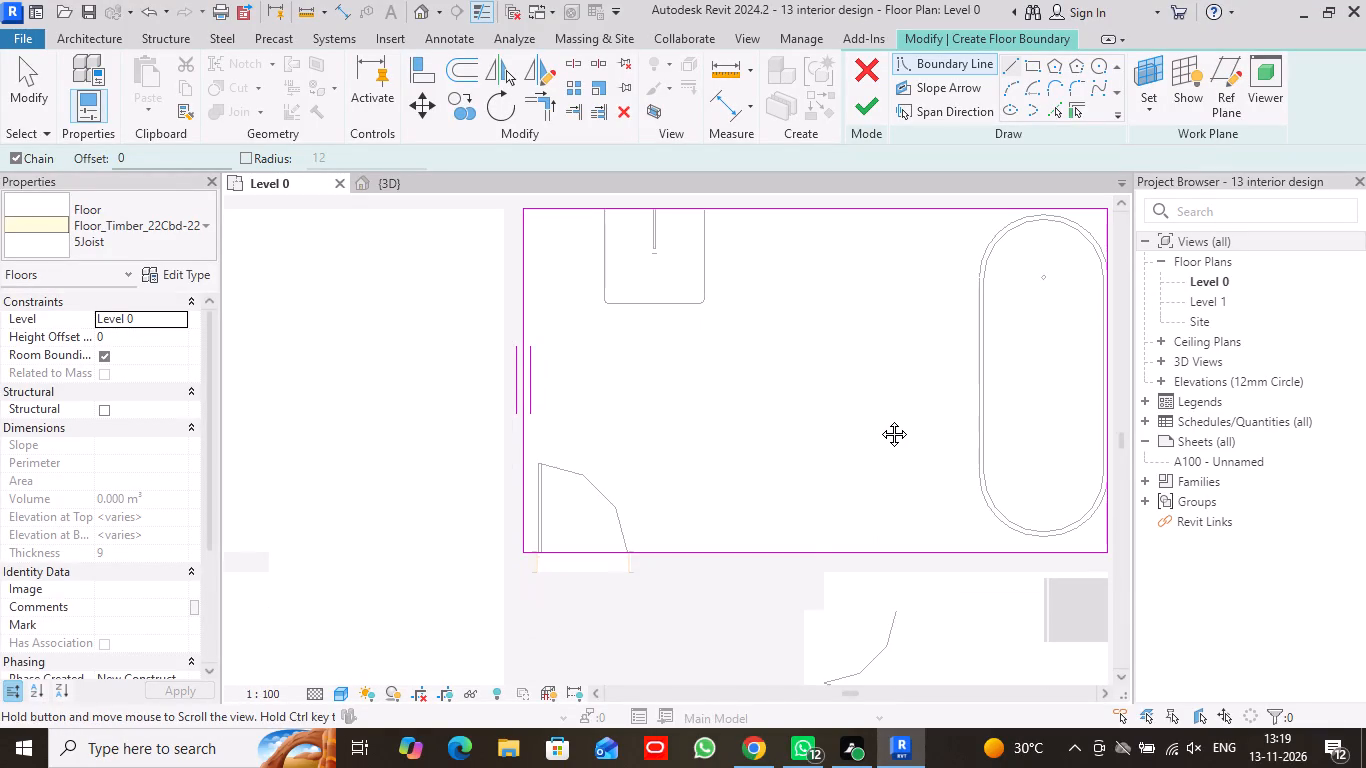
middle_click_drag(879, 419, 879, 299)
scroll(896, 352, "down", 1)
middle_click_drag(953, 480, 742, 423)
scroll(737, 426, "up", 1)
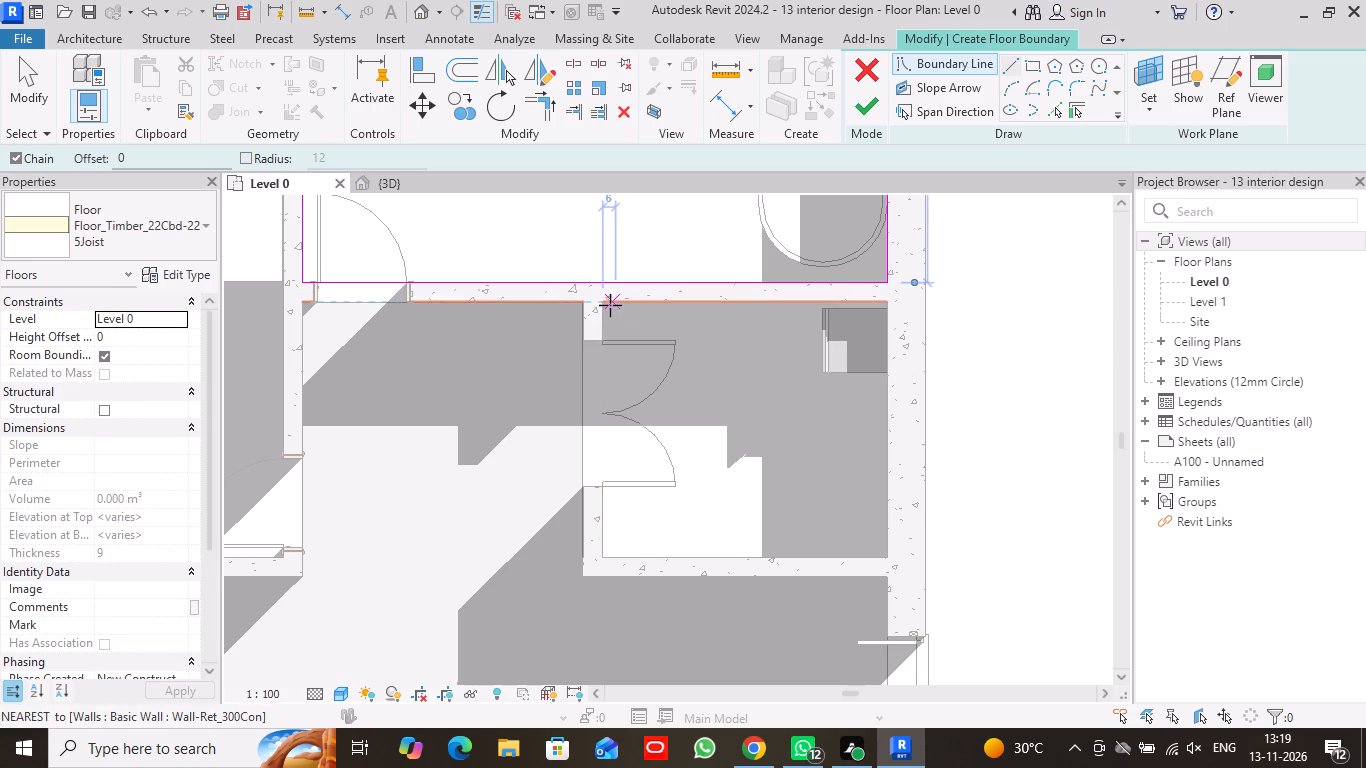
left_click(606, 306)
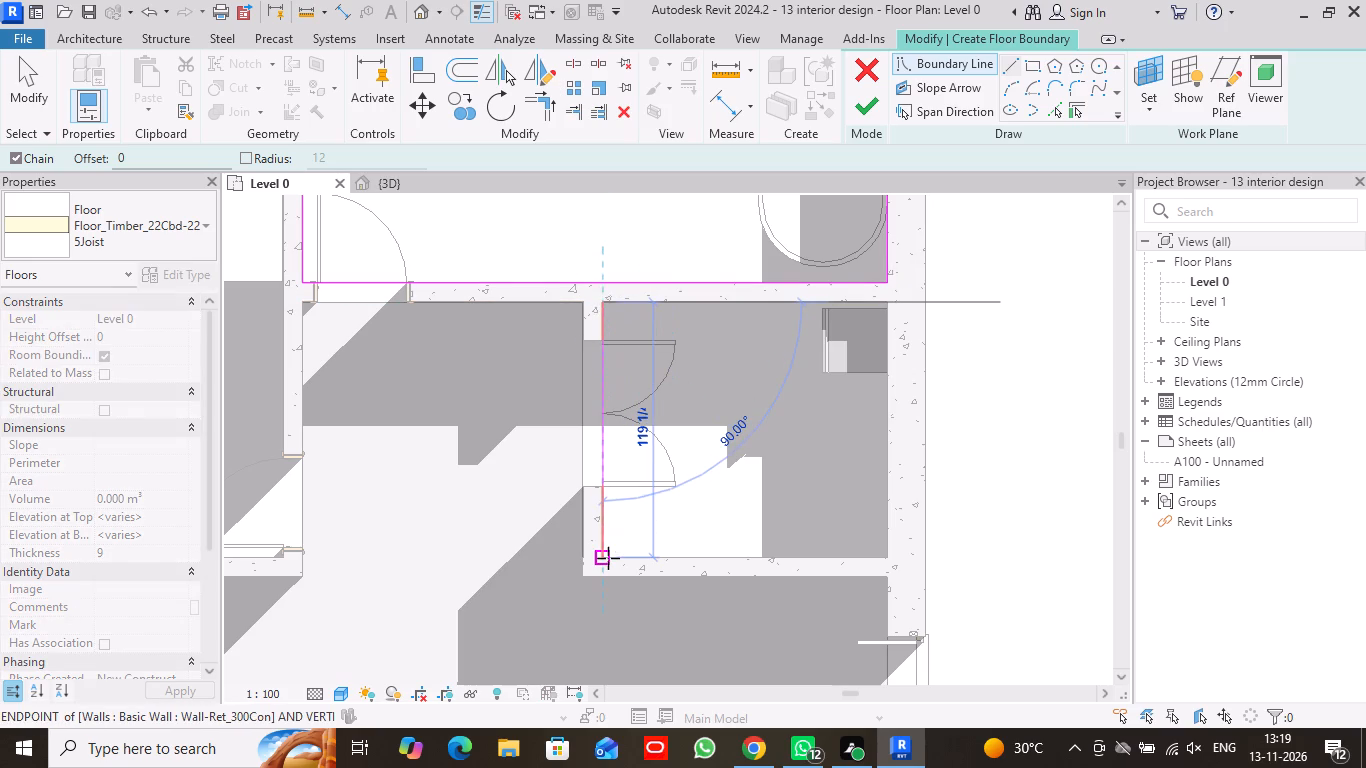
left_click(608, 558)
left_click(881, 556)
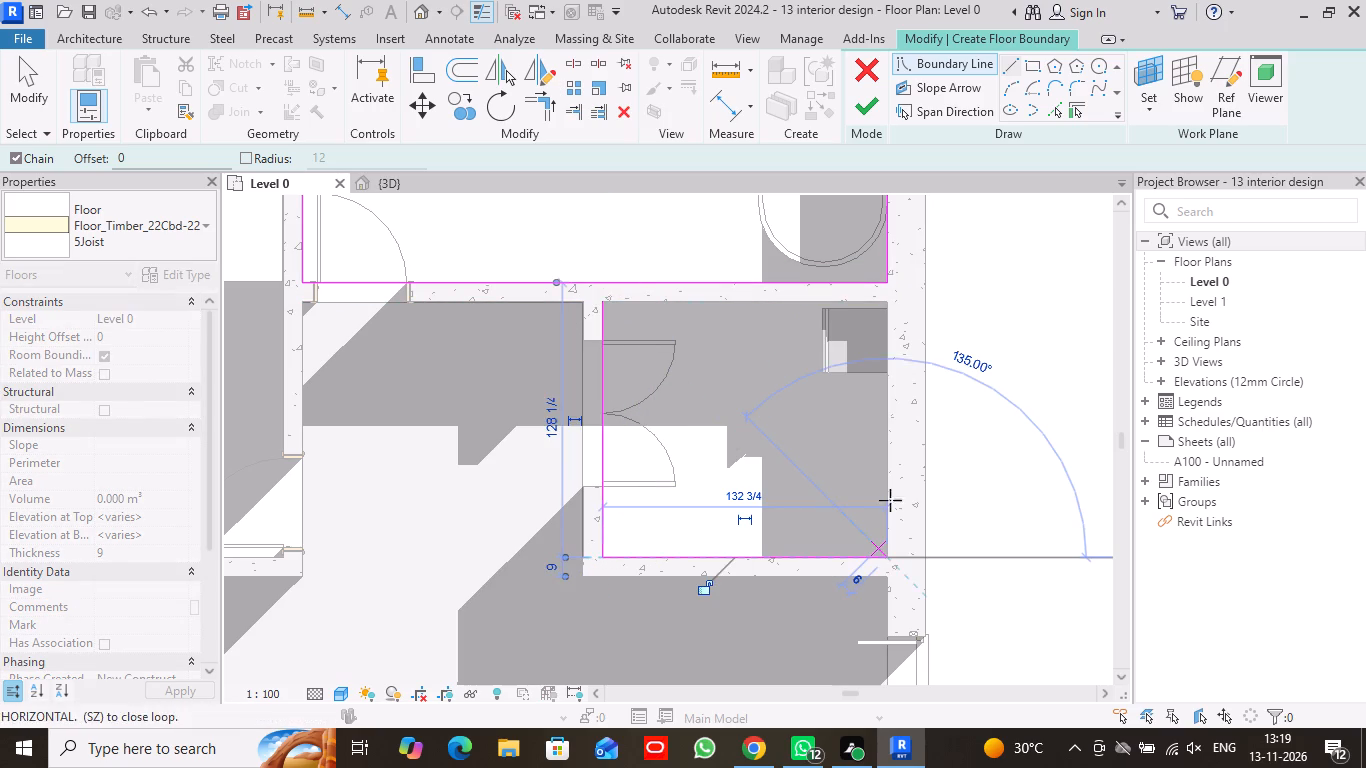
left_click(884, 304)
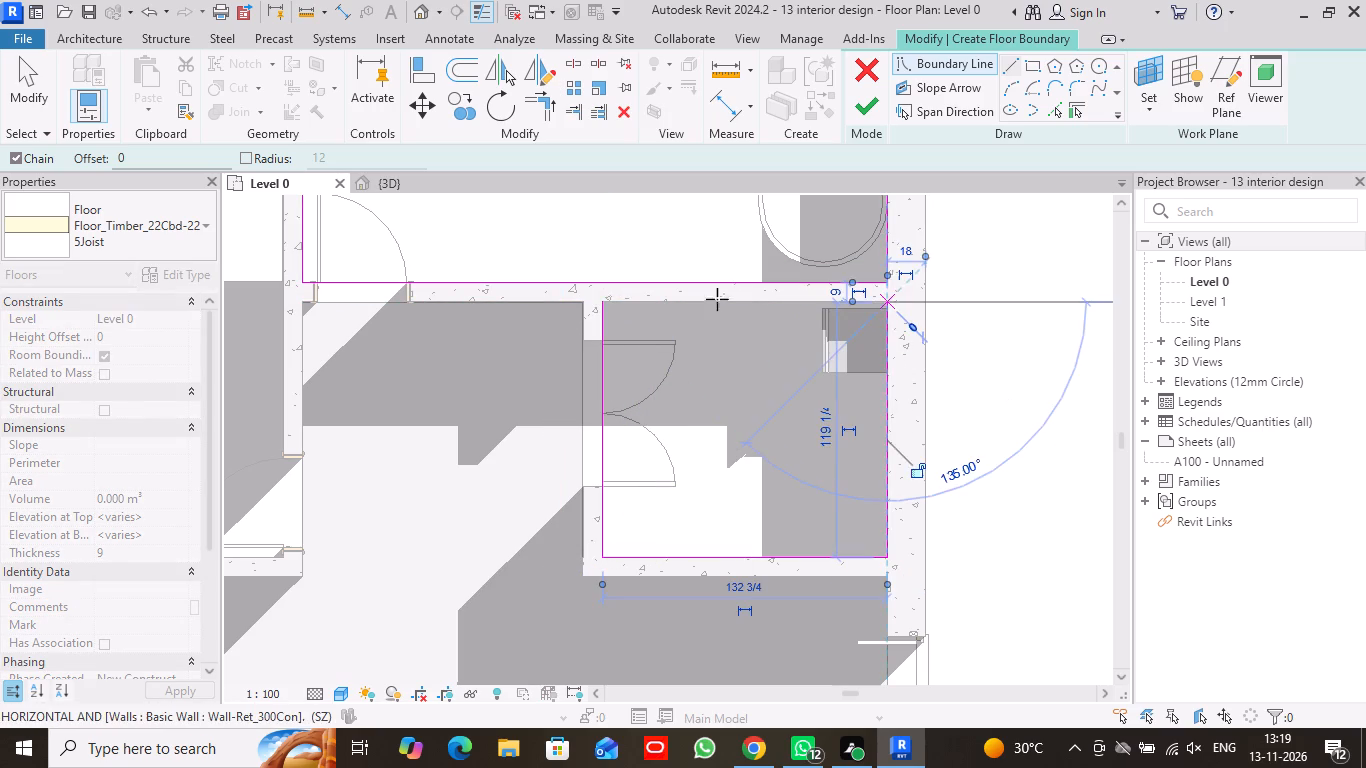
left_click(608, 304)
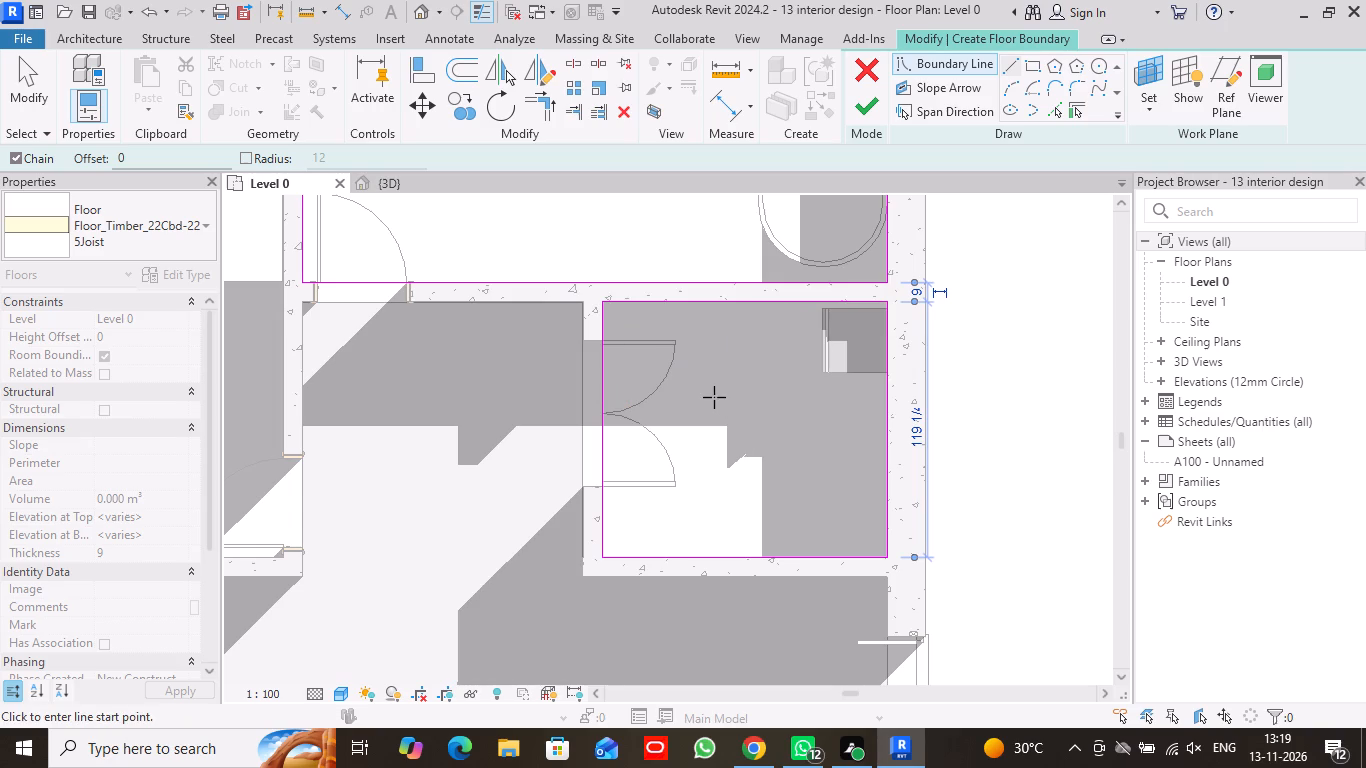
Finish the floor sketch covering the bathroom and the small adjoining room, and deselect the floor.
scroll(715, 404, "down", 6)
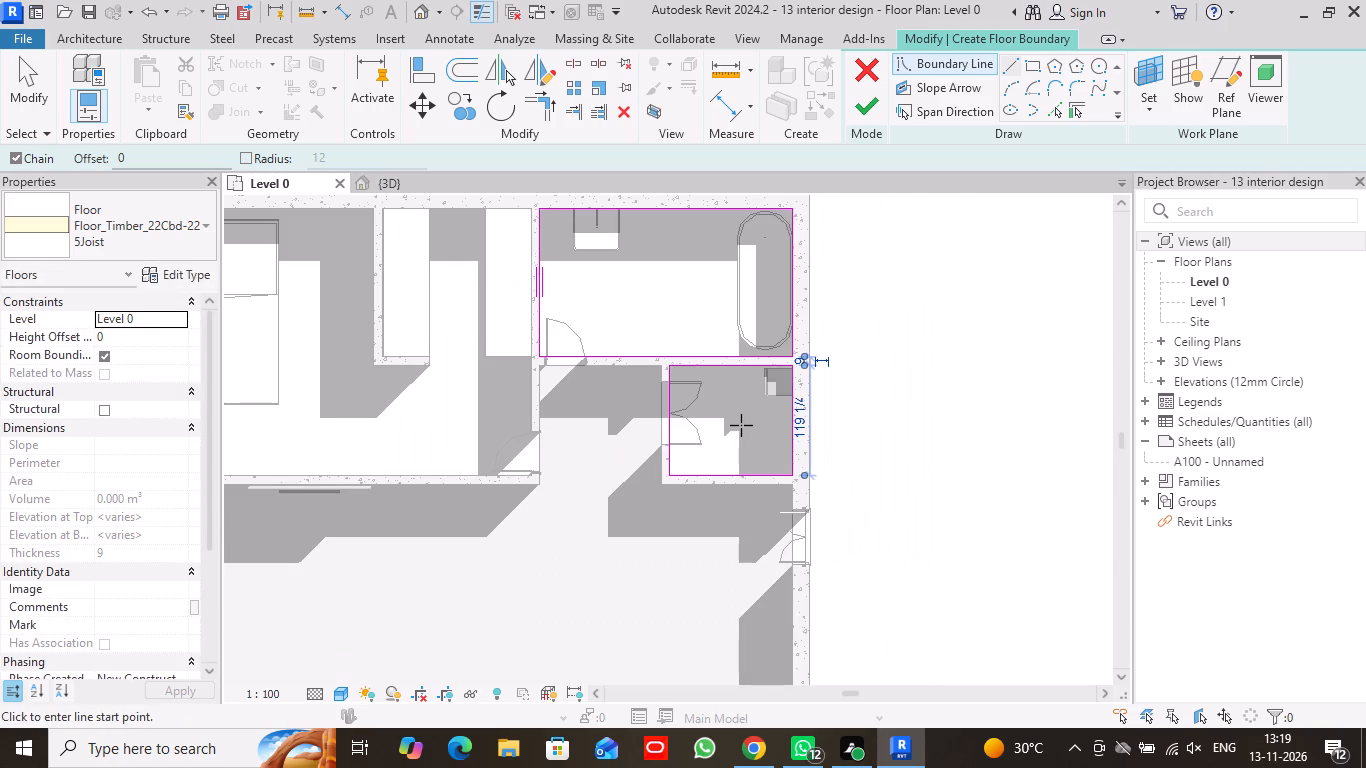
left_click(875, 109)
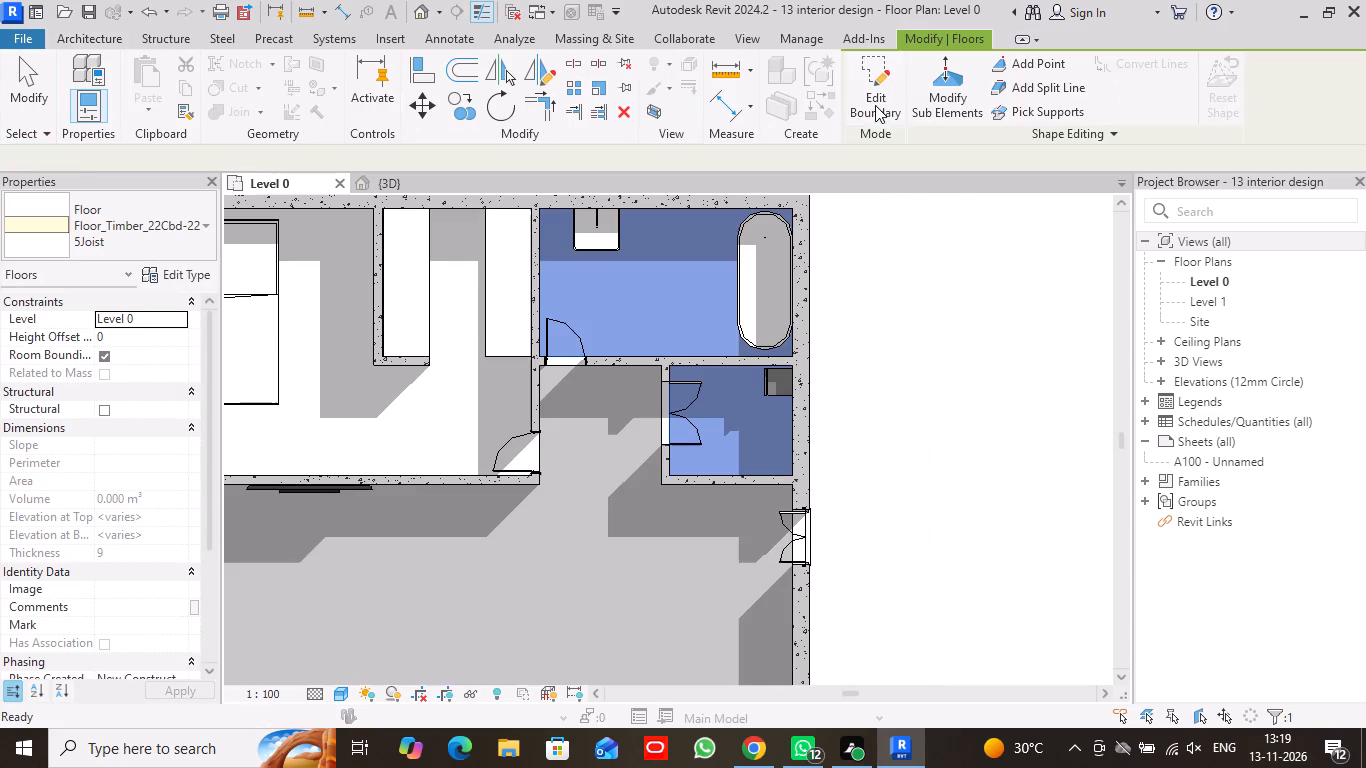
left_click(19, 77)
Start another floor and open the appearance asset library for the Structure [1] layer's material in the Floor_Timber_22Cbd-225Joist type.
scroll(873, 424, "down", 2)
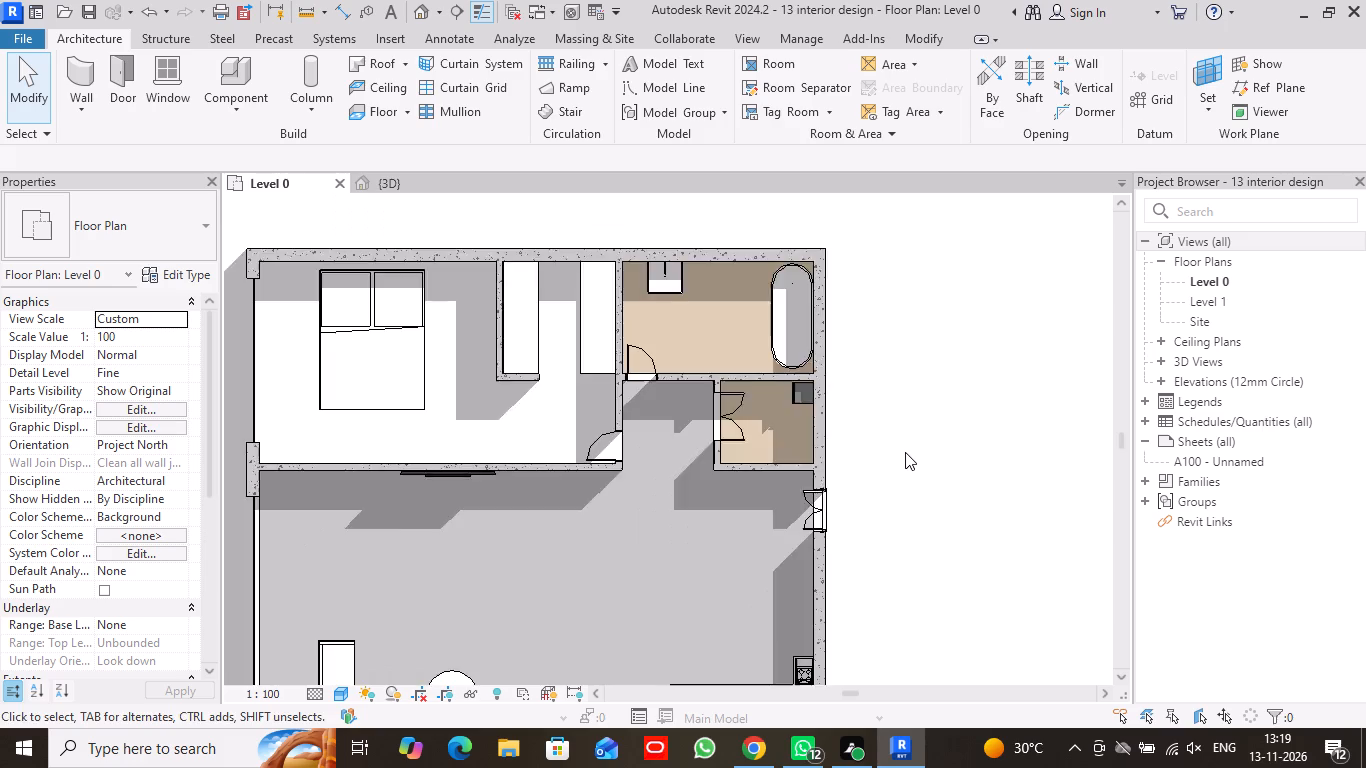
middle_click_drag(905, 452, 937, 334)
scroll(944, 411, "down", 1)
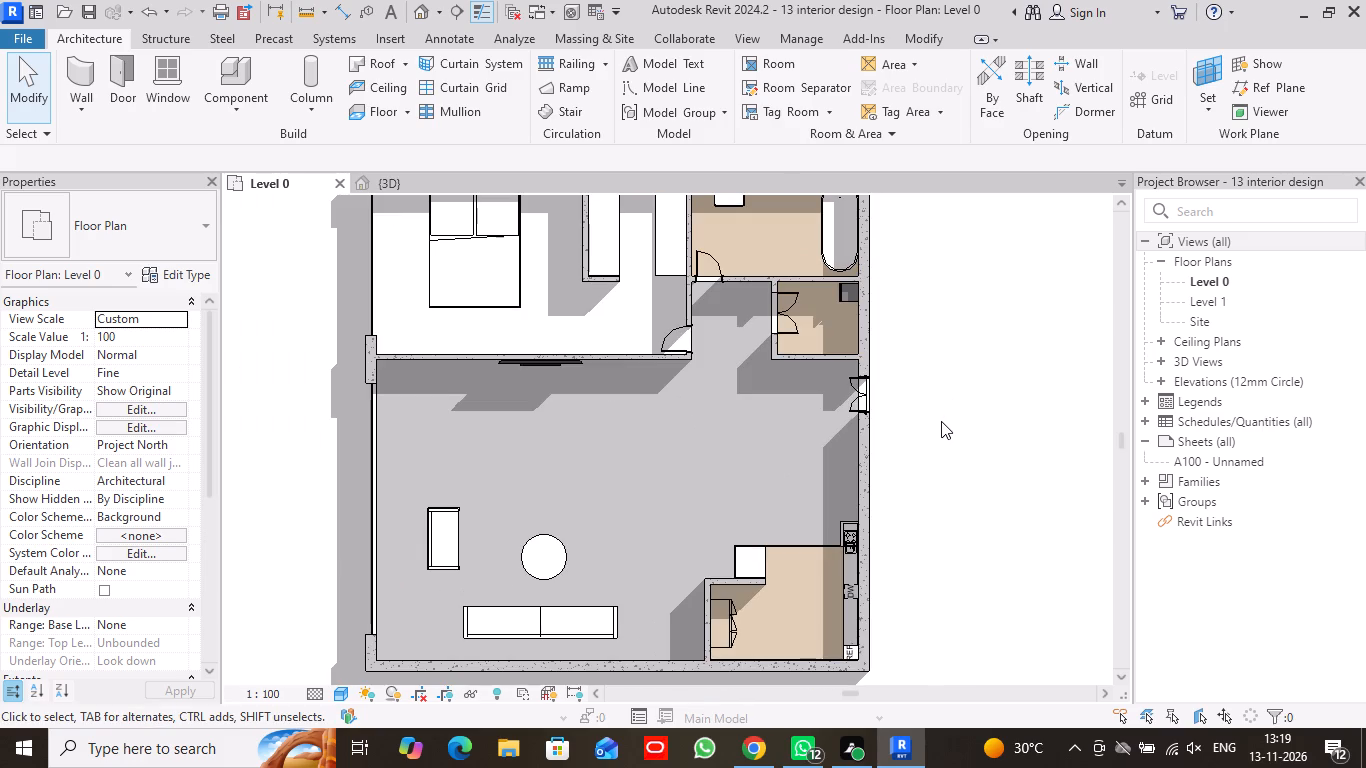
scroll(625, 412, "down", 1)
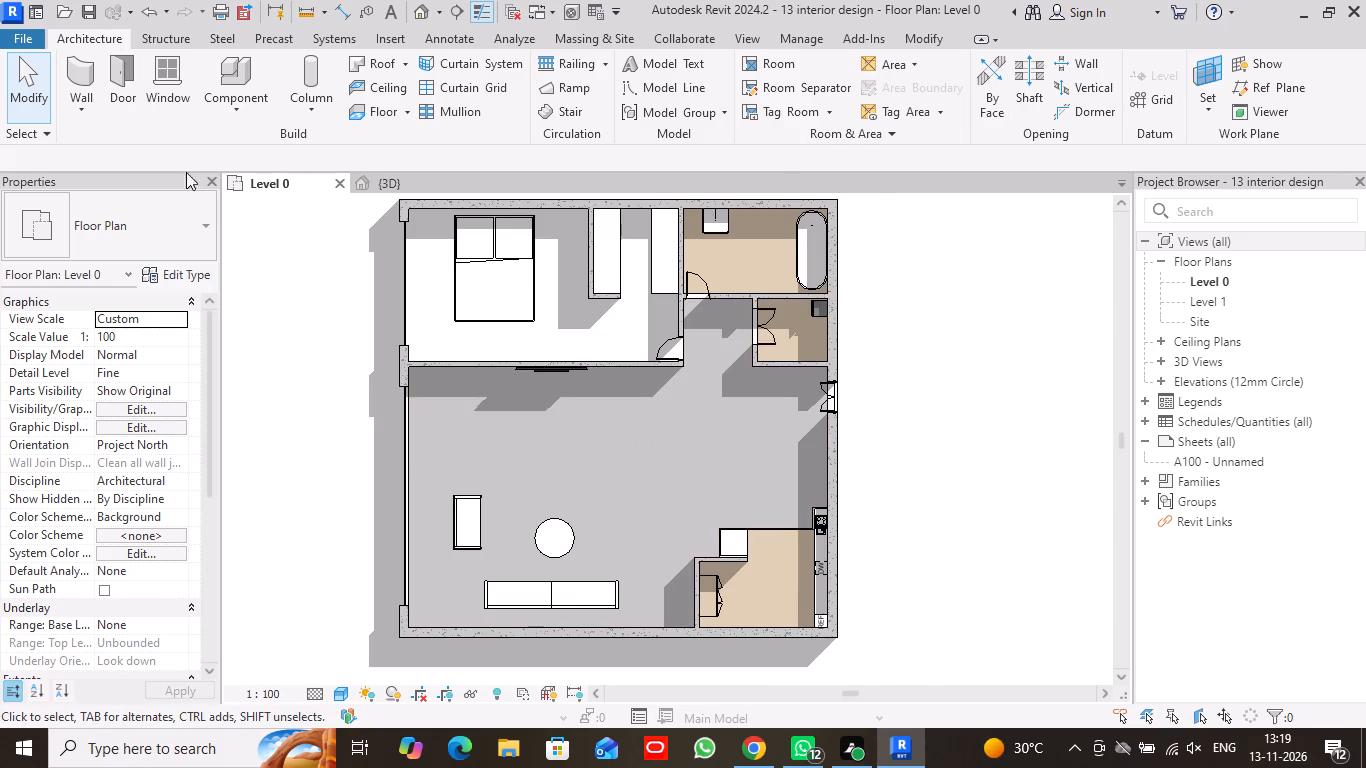
left_click(379, 114)
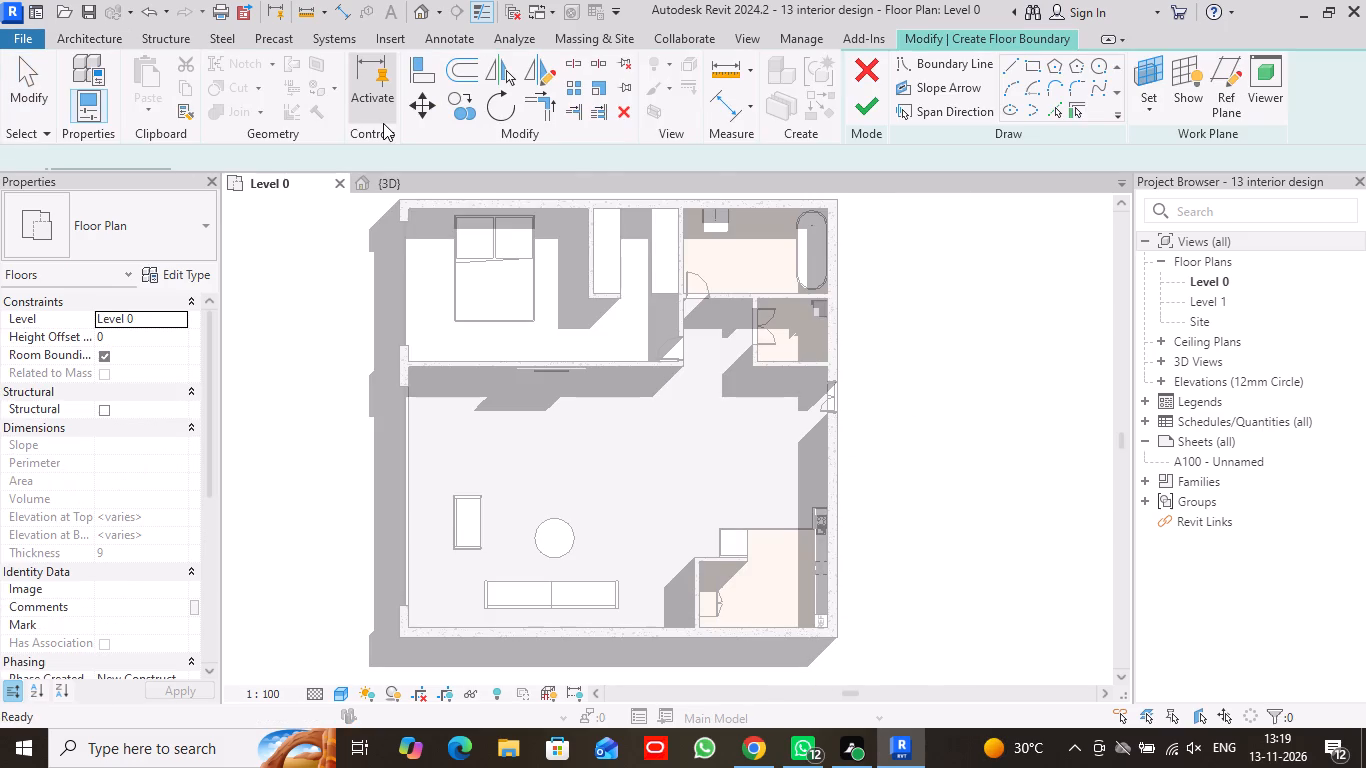
left_click(182, 272)
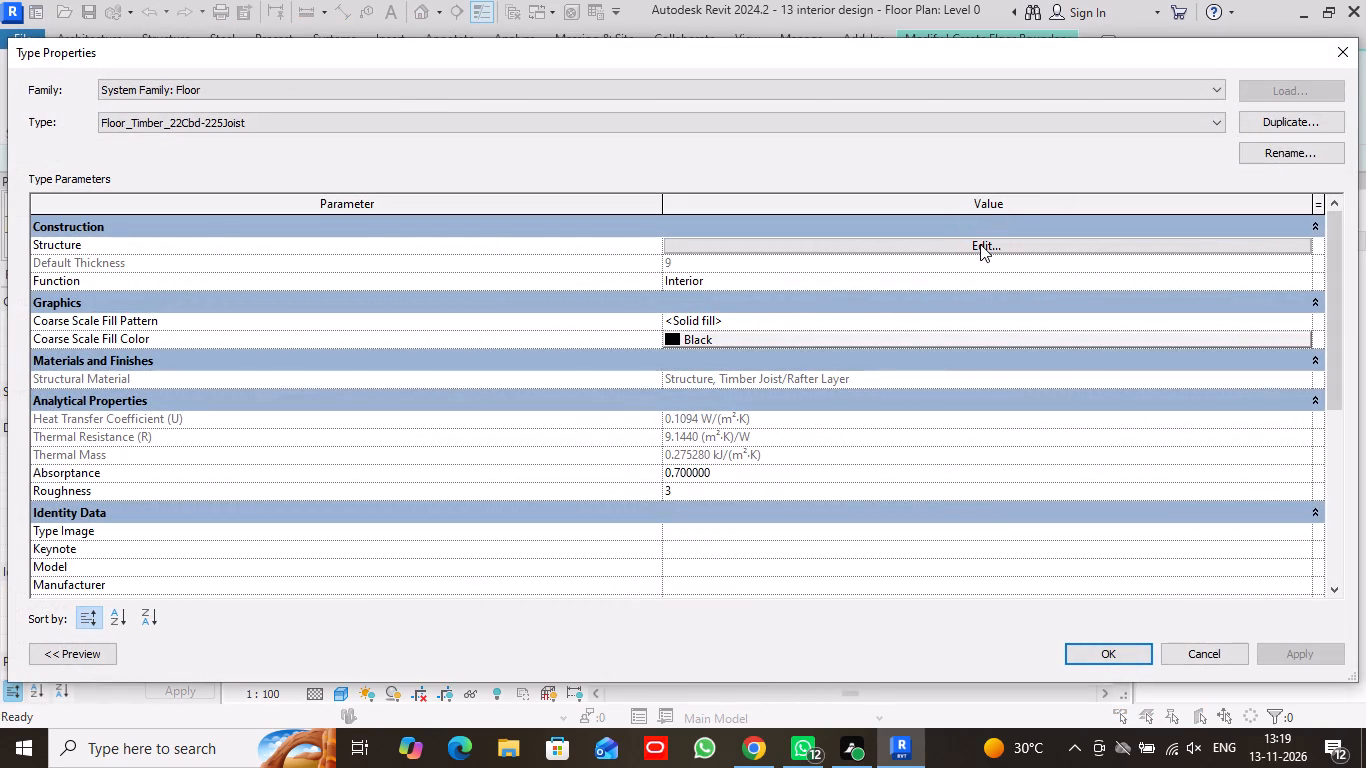
left_click(980, 244)
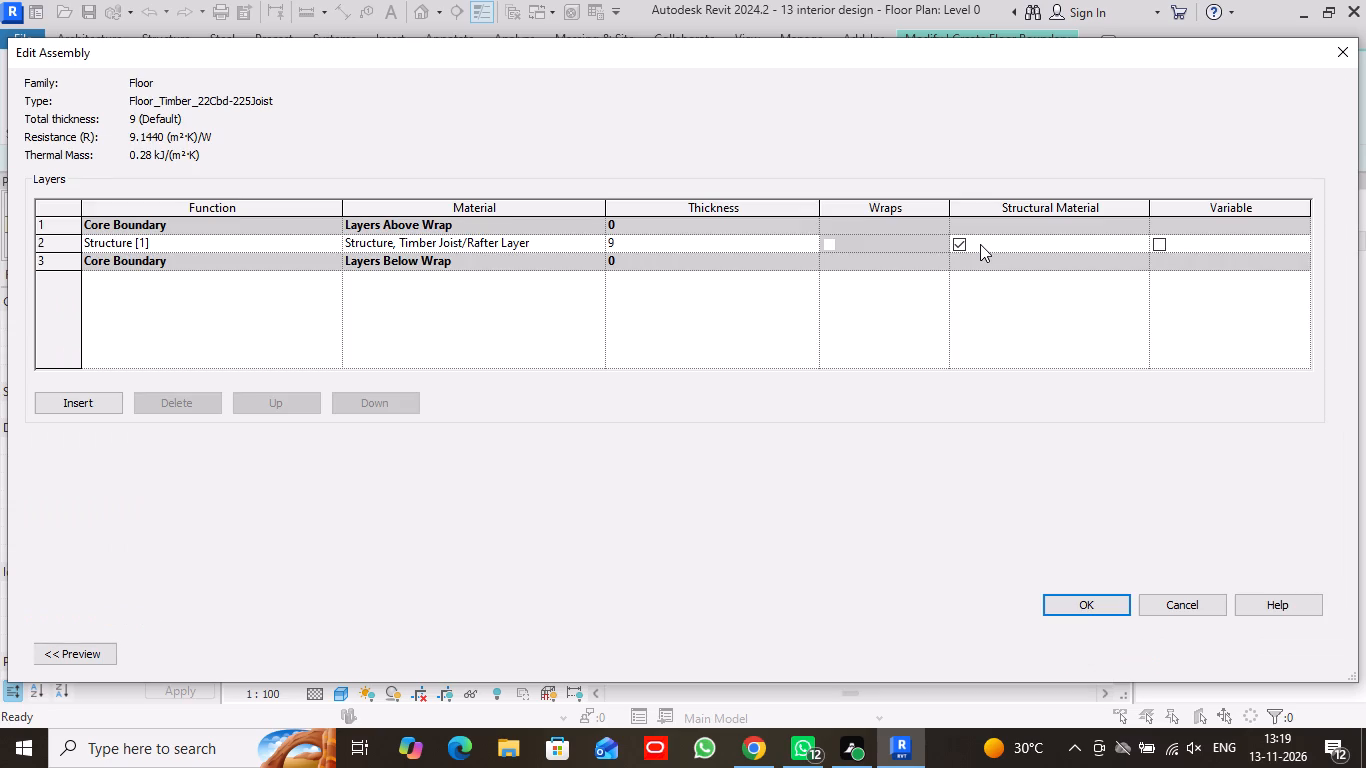
left_click(588, 242)
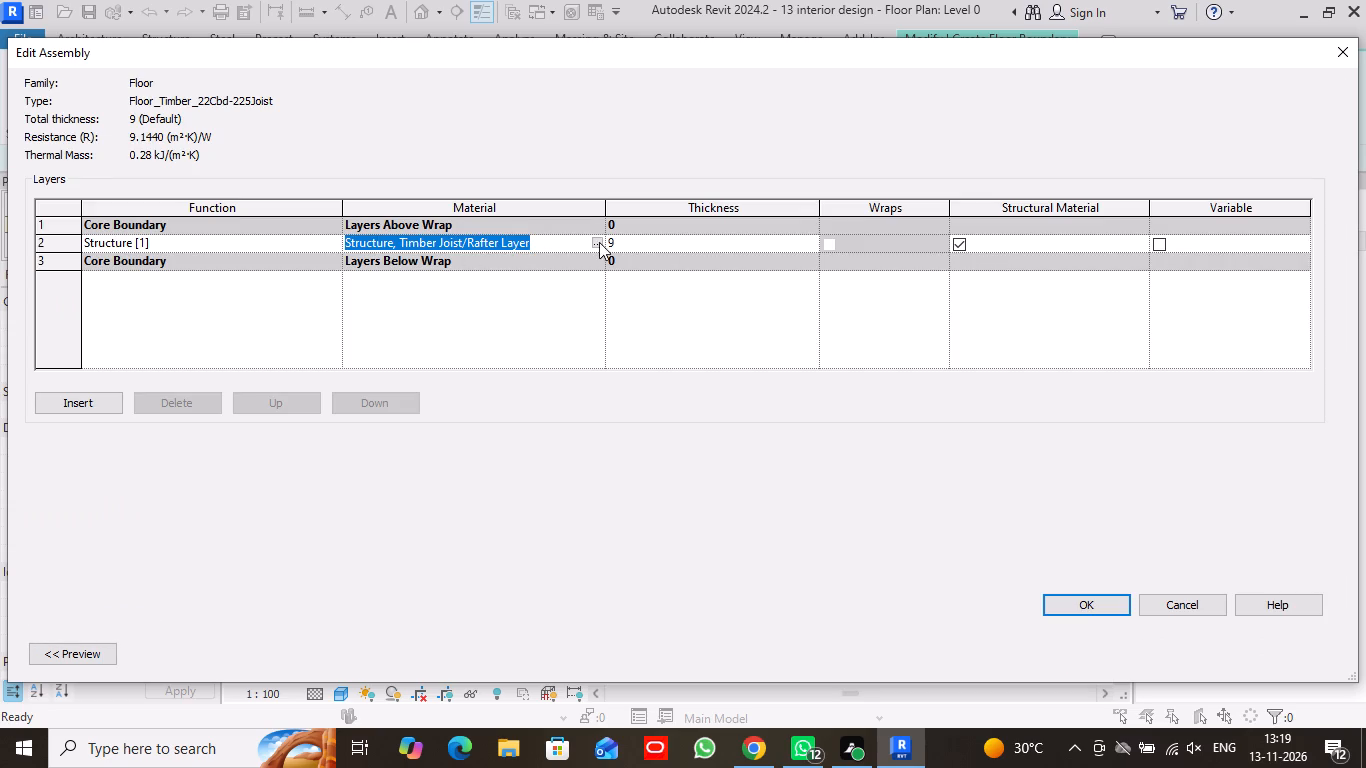
left_click(592, 241)
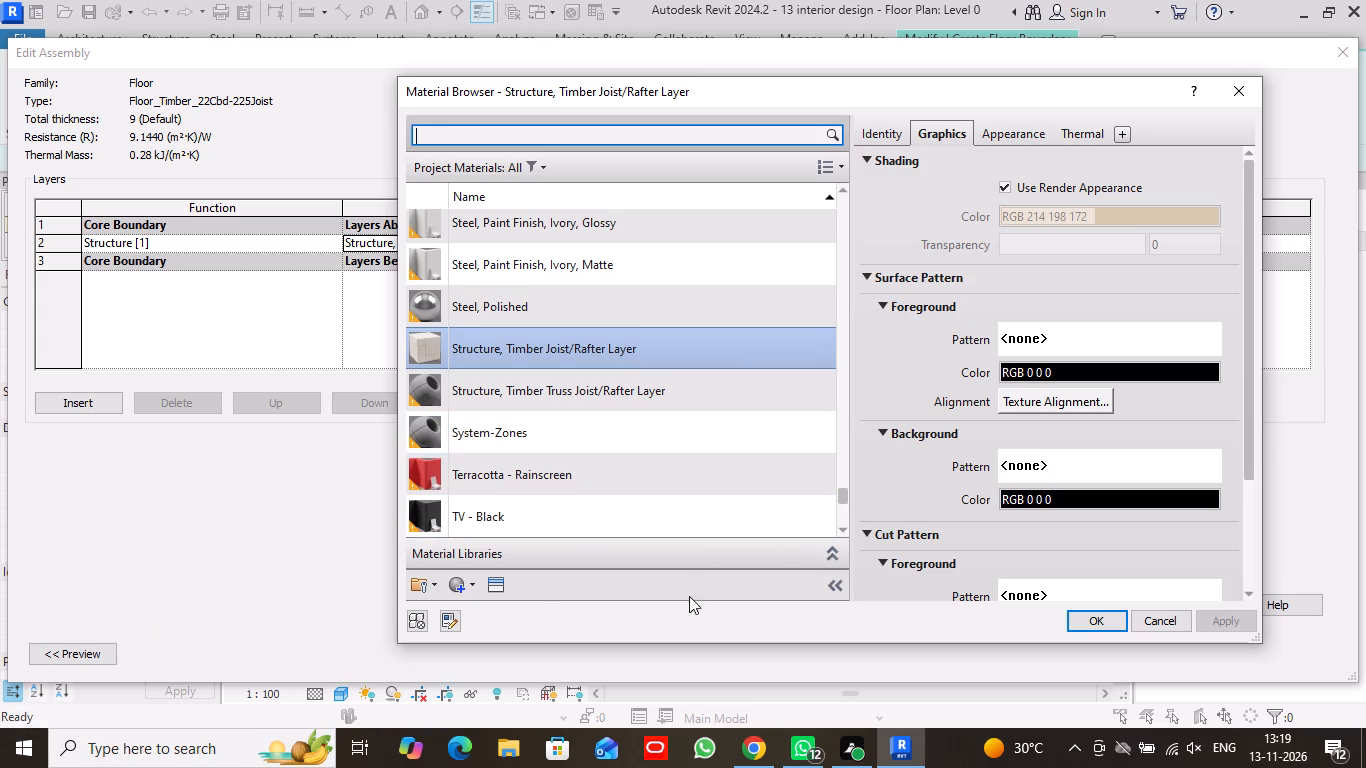
left_click(496, 581)
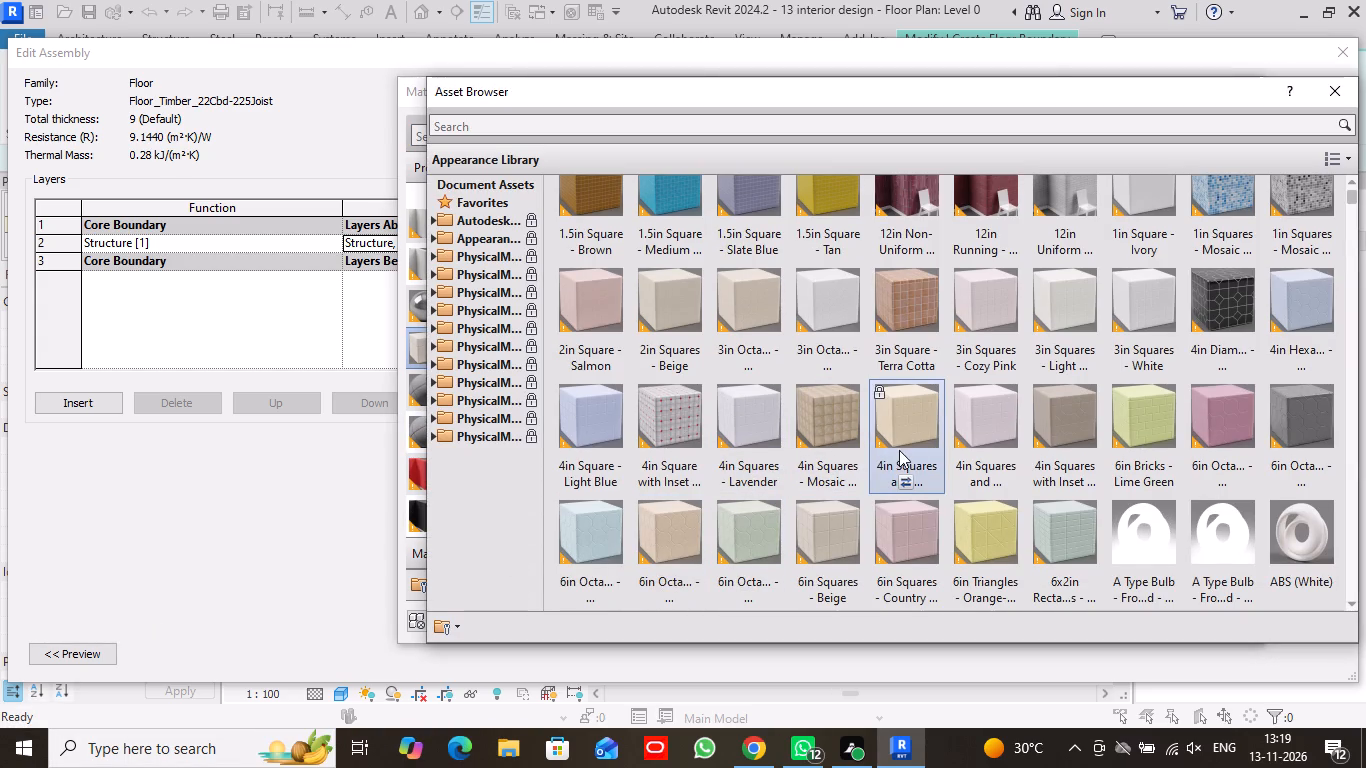
Examine the square, octagonal and mosaic tile appearances at the start of the appearance library for a suitable floor finish.
scroll(982, 463, "up", 6)
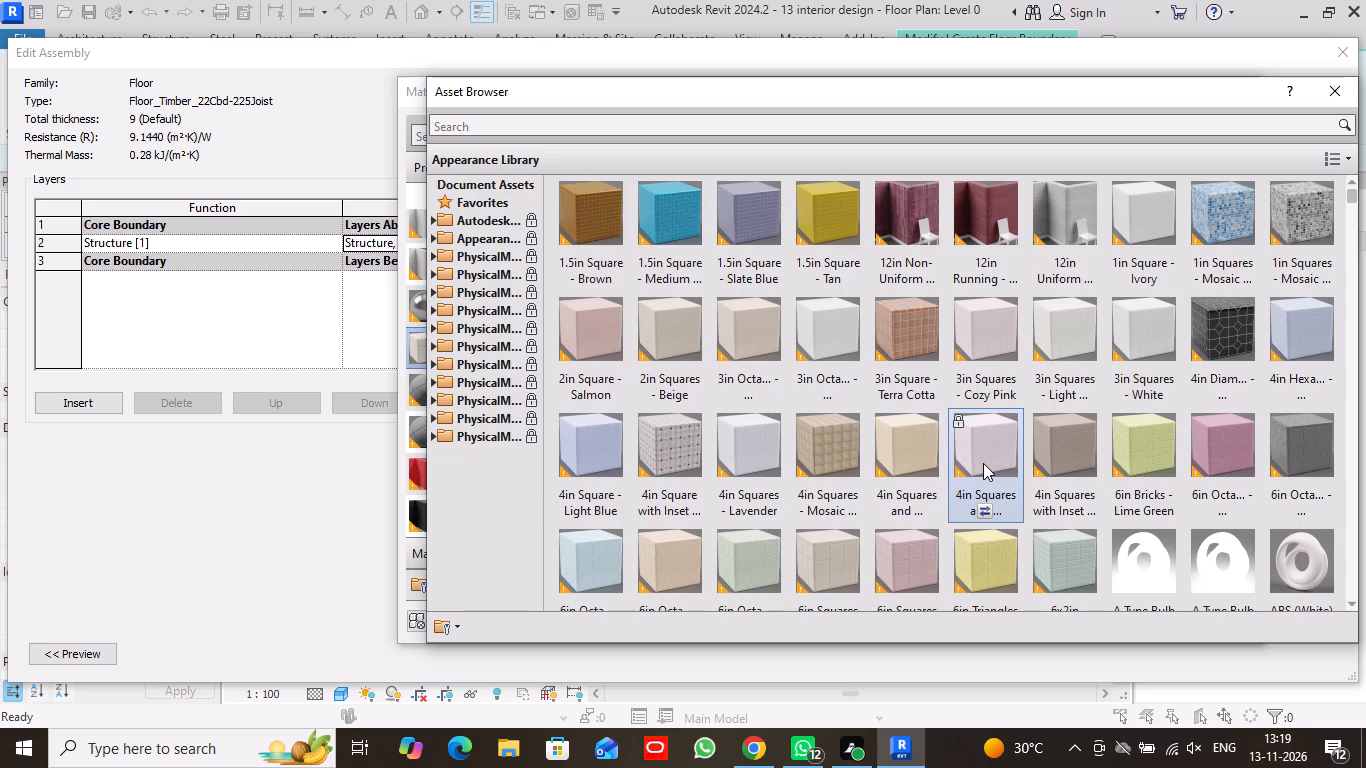
scroll(983, 463, "up", 6)
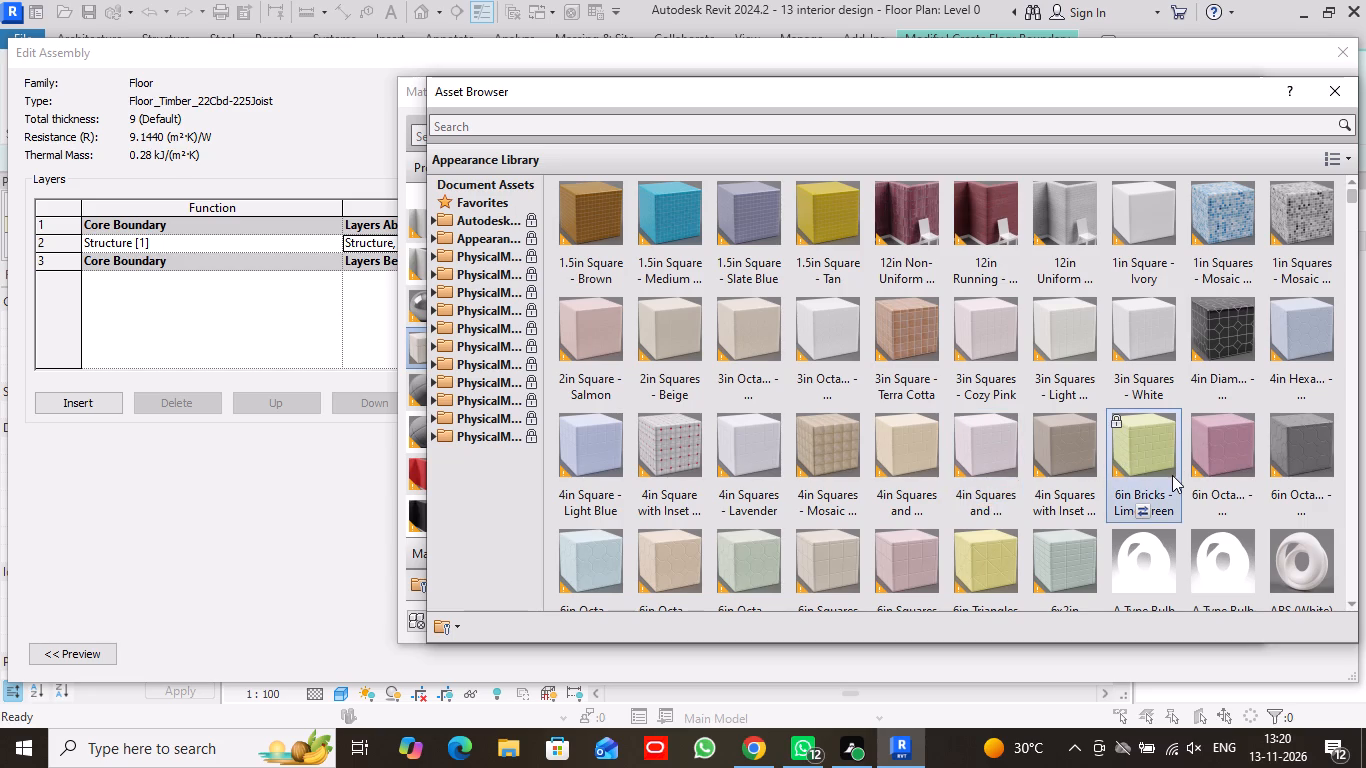
scroll(1172, 475, "up", 5)
scroll(1172, 475, "down", 5)
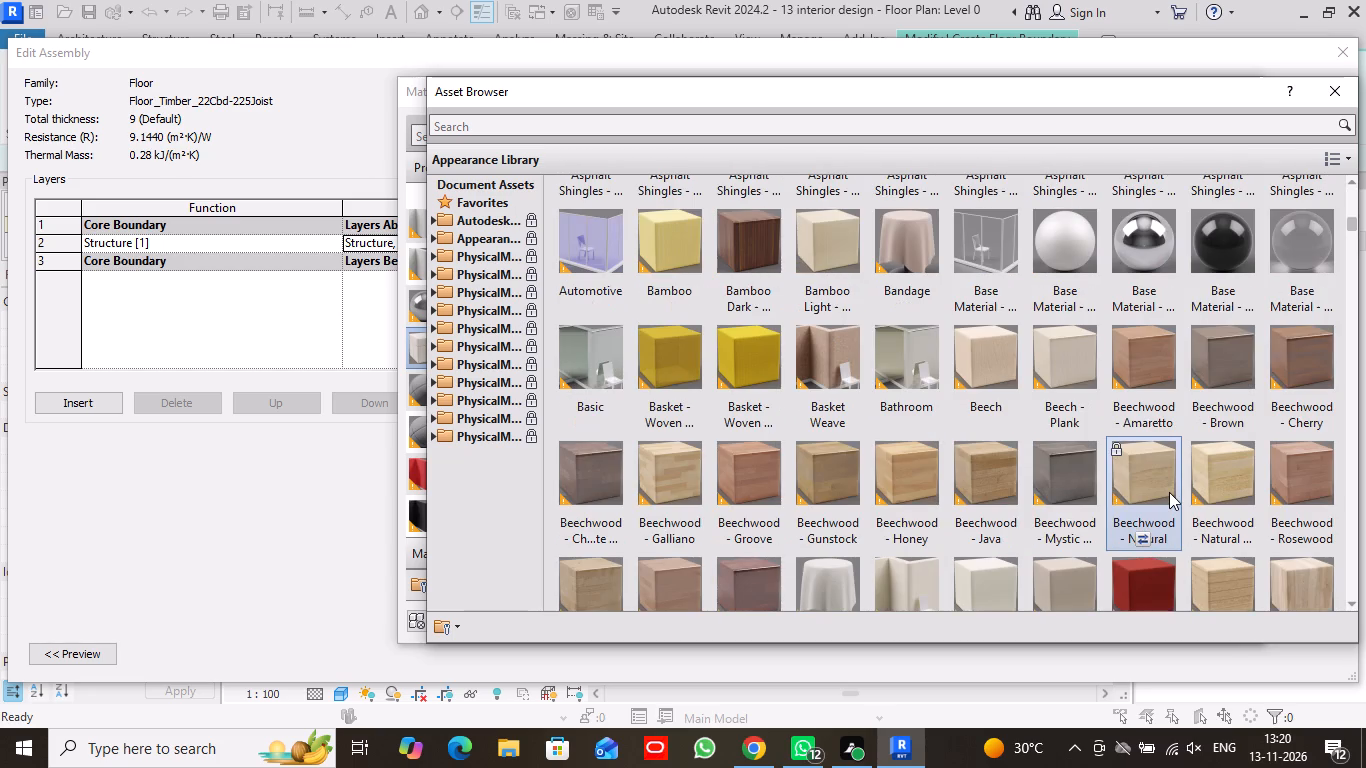
scroll(1169, 492, "up", 4)
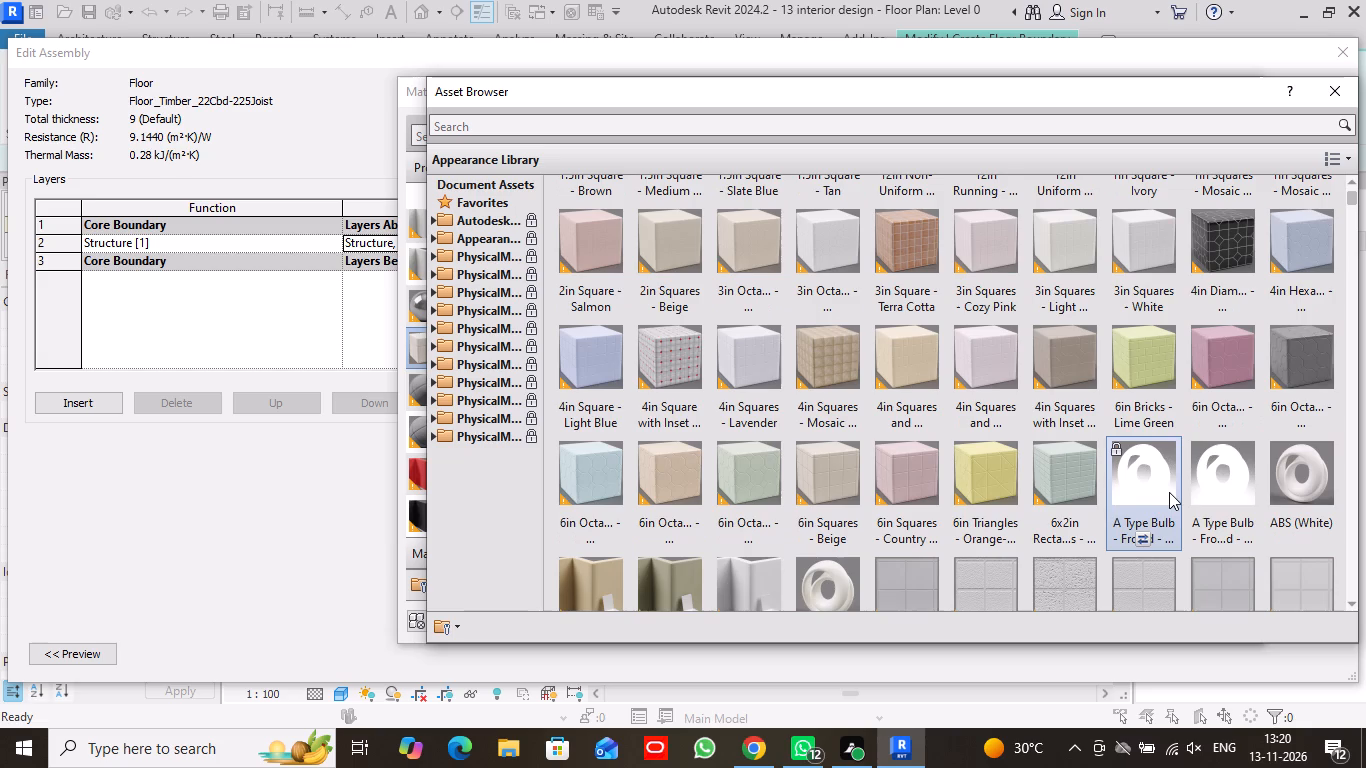
scroll(1169, 492, "up", 7)
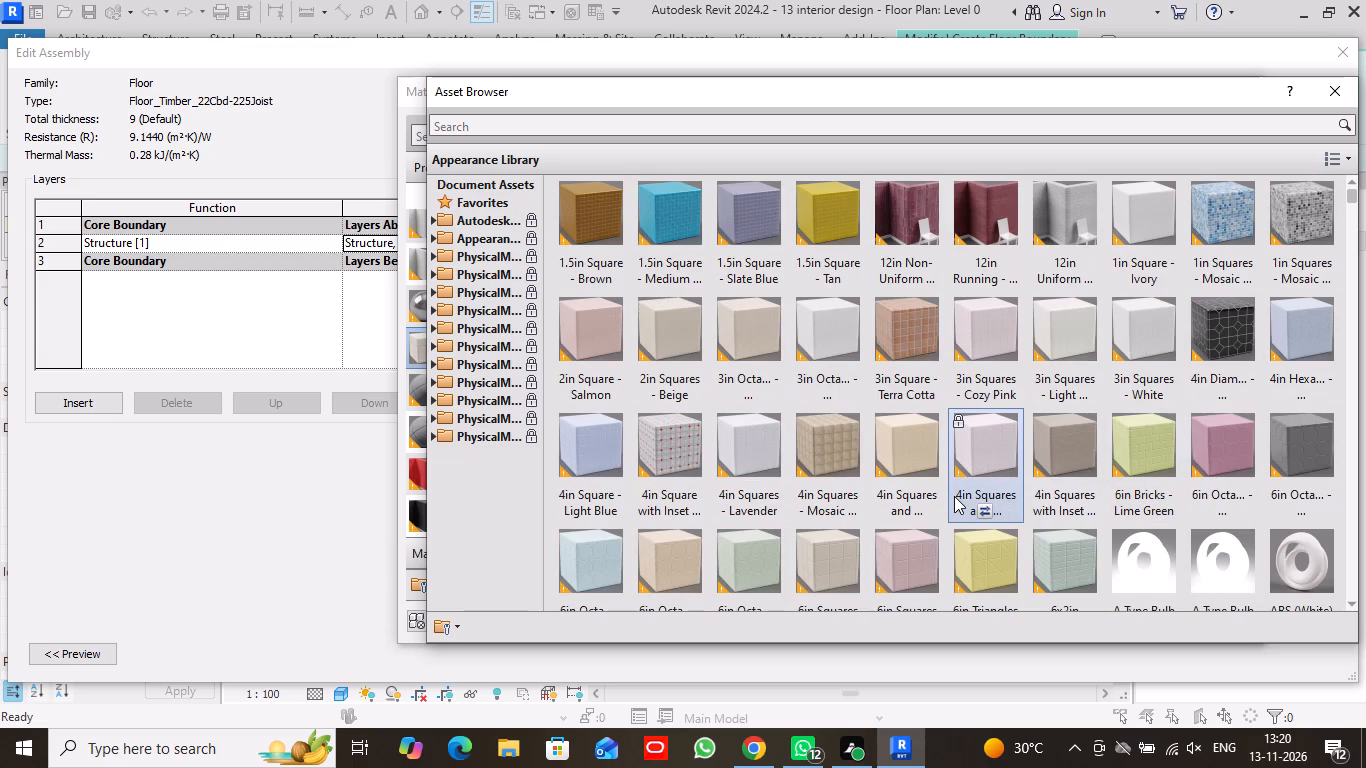
scroll(953, 496, "up", 9)
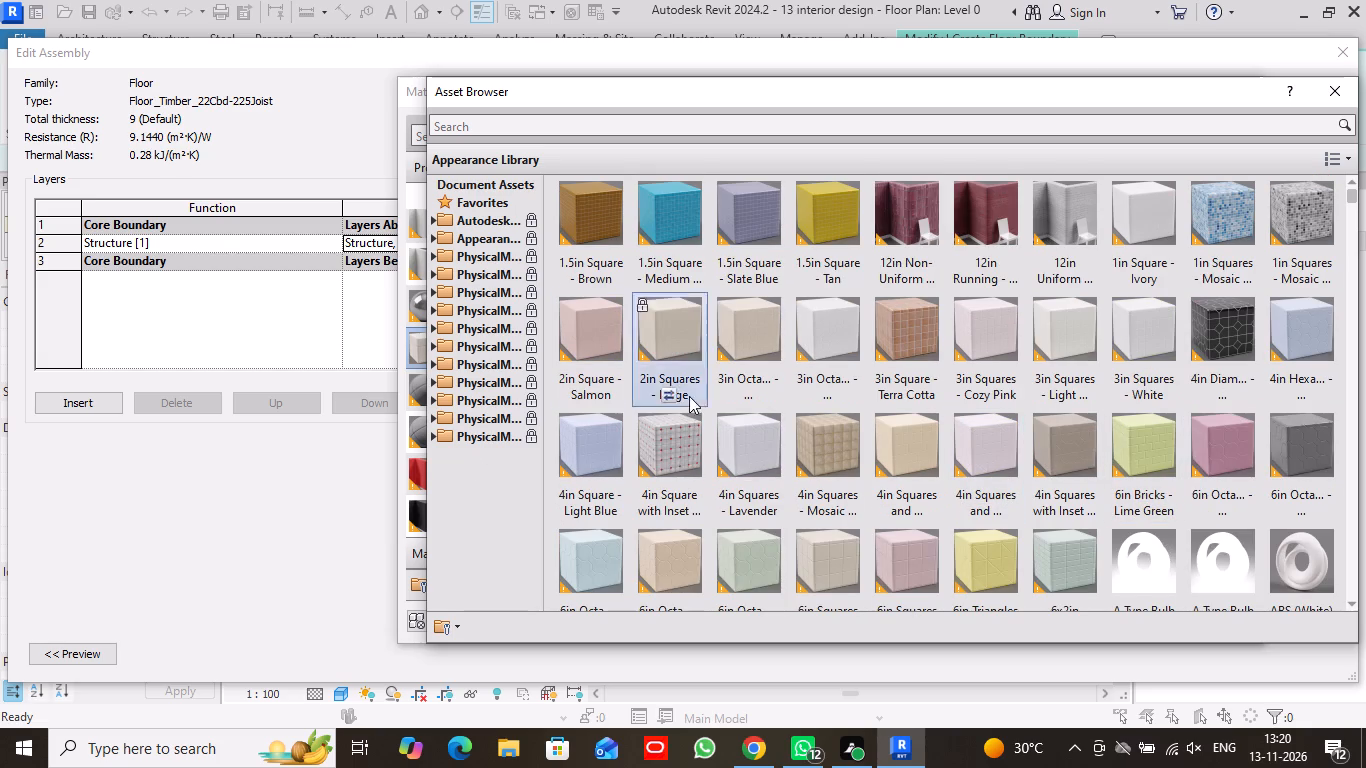
scroll(747, 481, "up", 9)
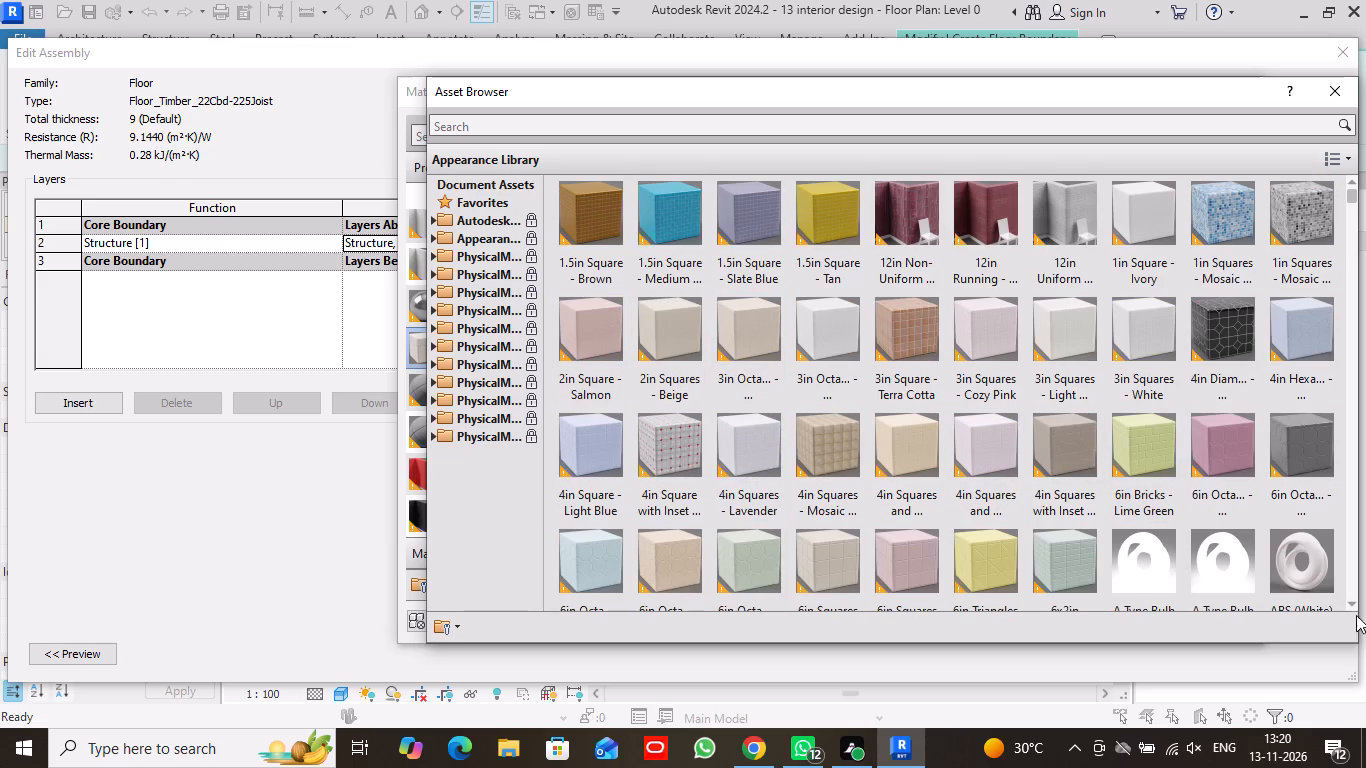
Replace the Structure, Timber Joist/Rafter Layer material's appearance with Flooring - Faux Mahogany from the library, and close the asset library.
double_click(1350, 601)
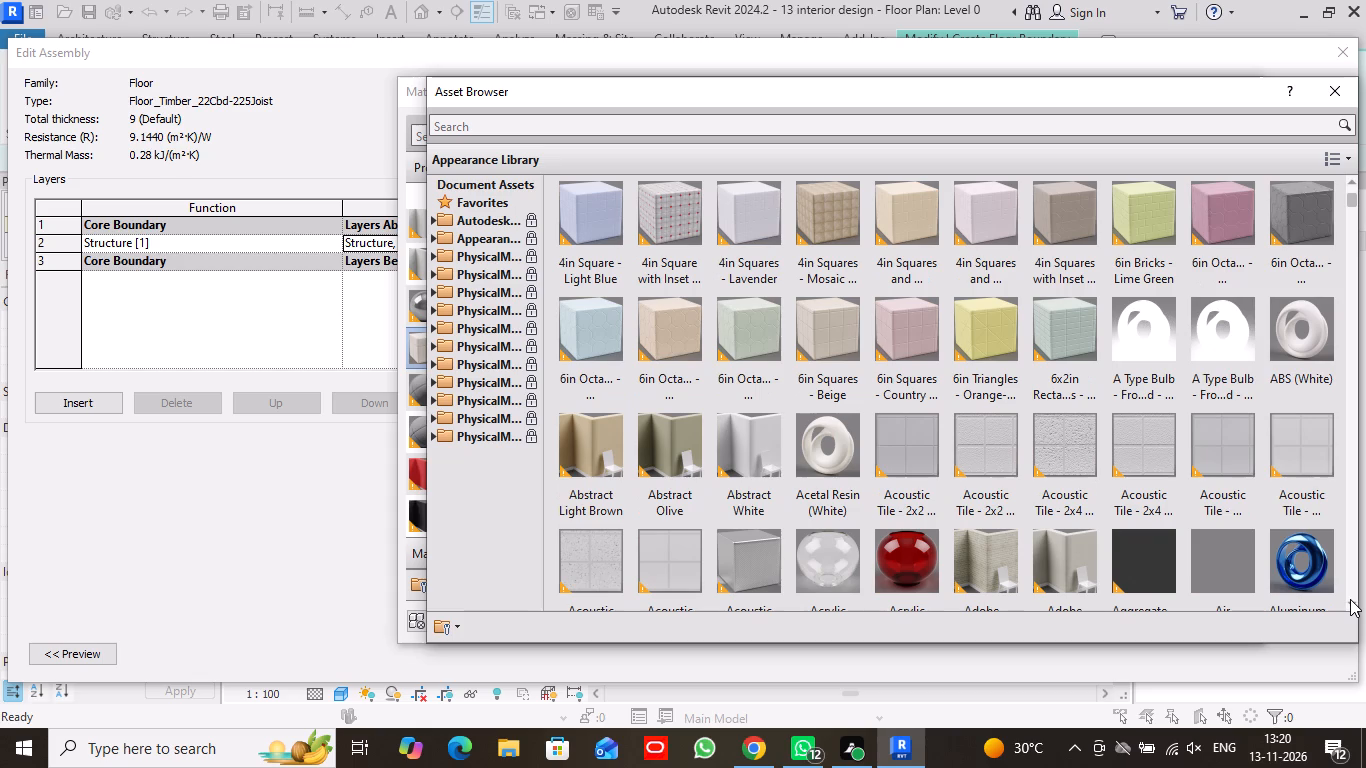
left_click(1350, 599)
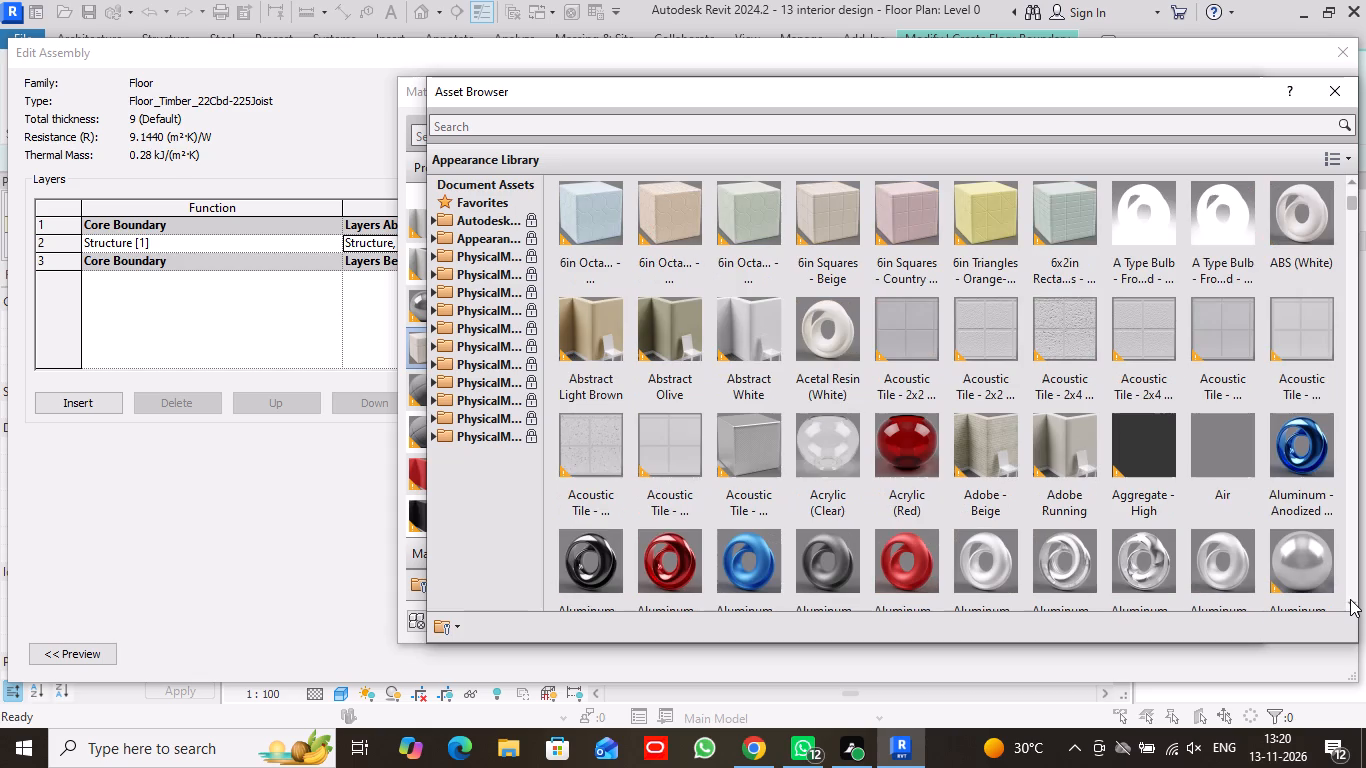
left_click(1350, 599)
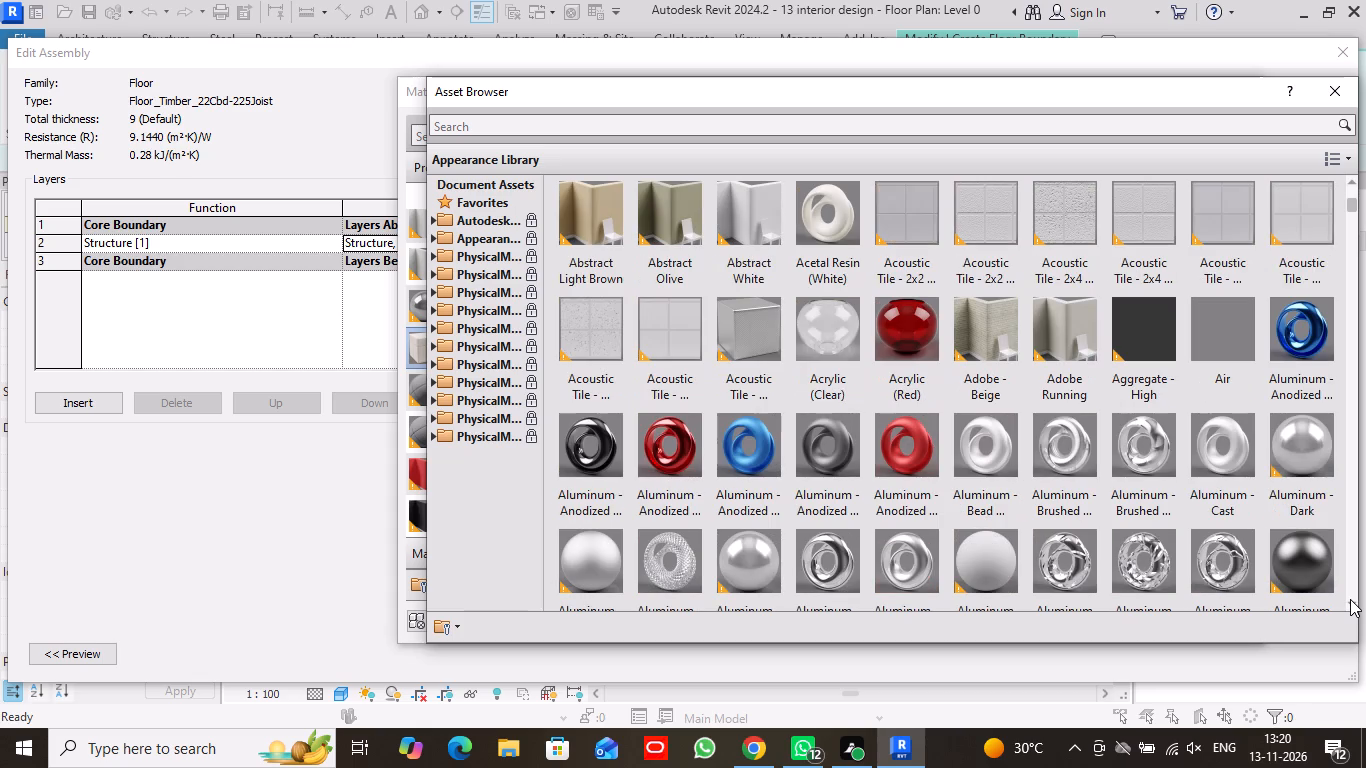
double_click(1352, 604)
left_click(1352, 604)
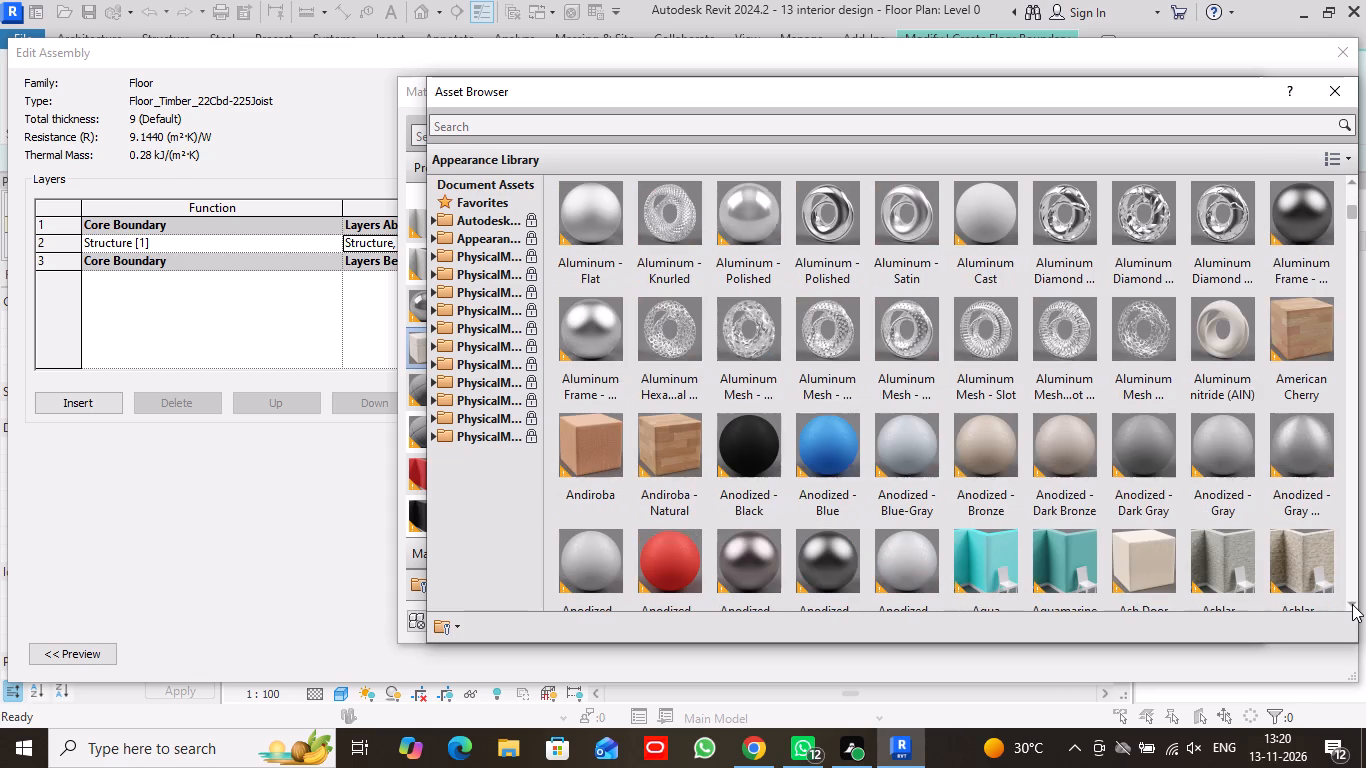
triple_click(1352, 604)
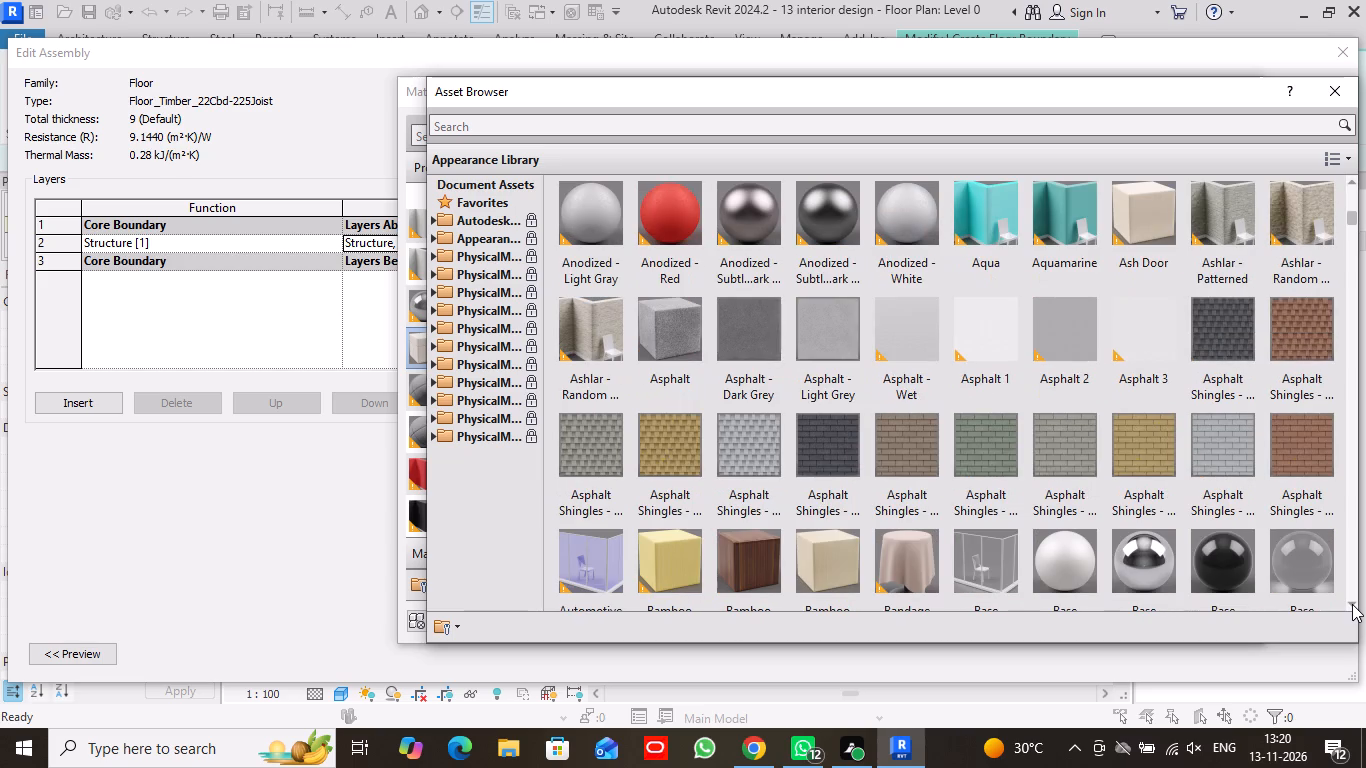
triple_click(1352, 604)
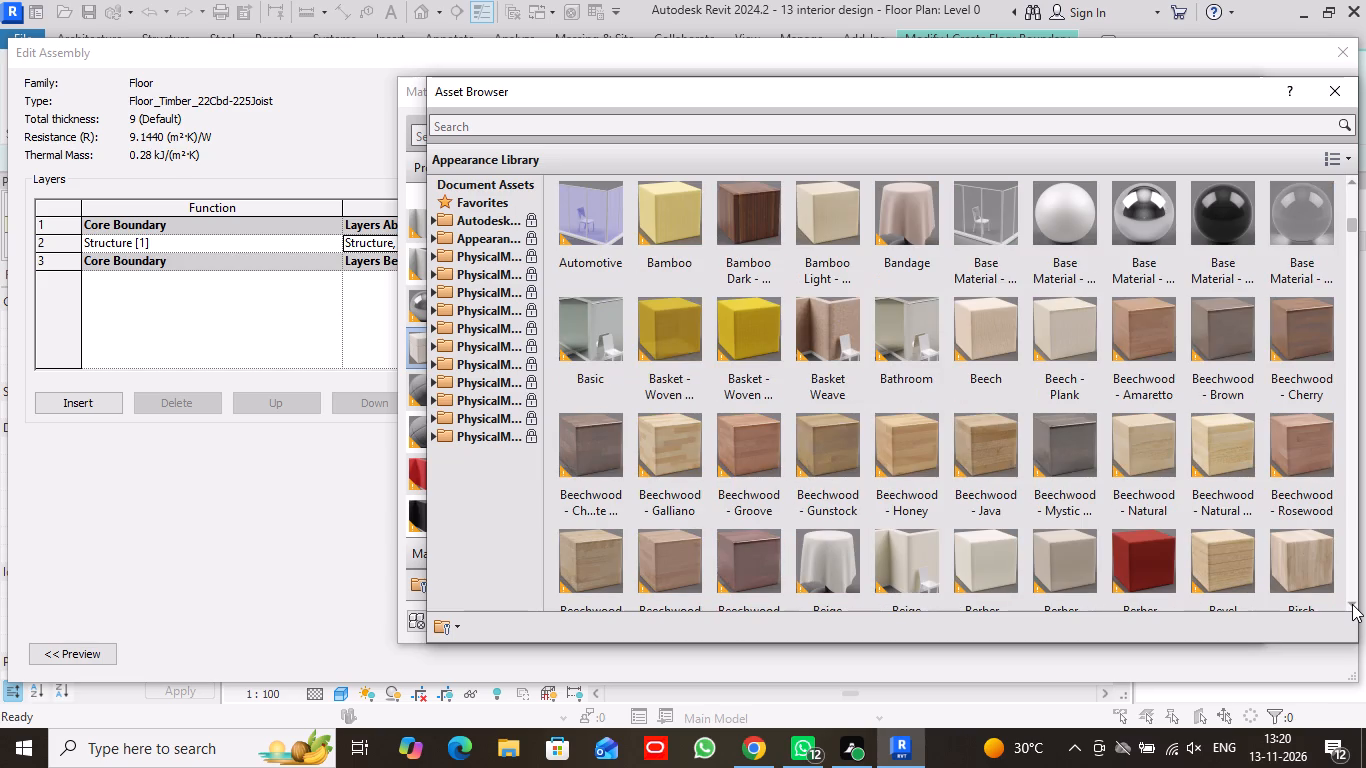
triple_click(1352, 604)
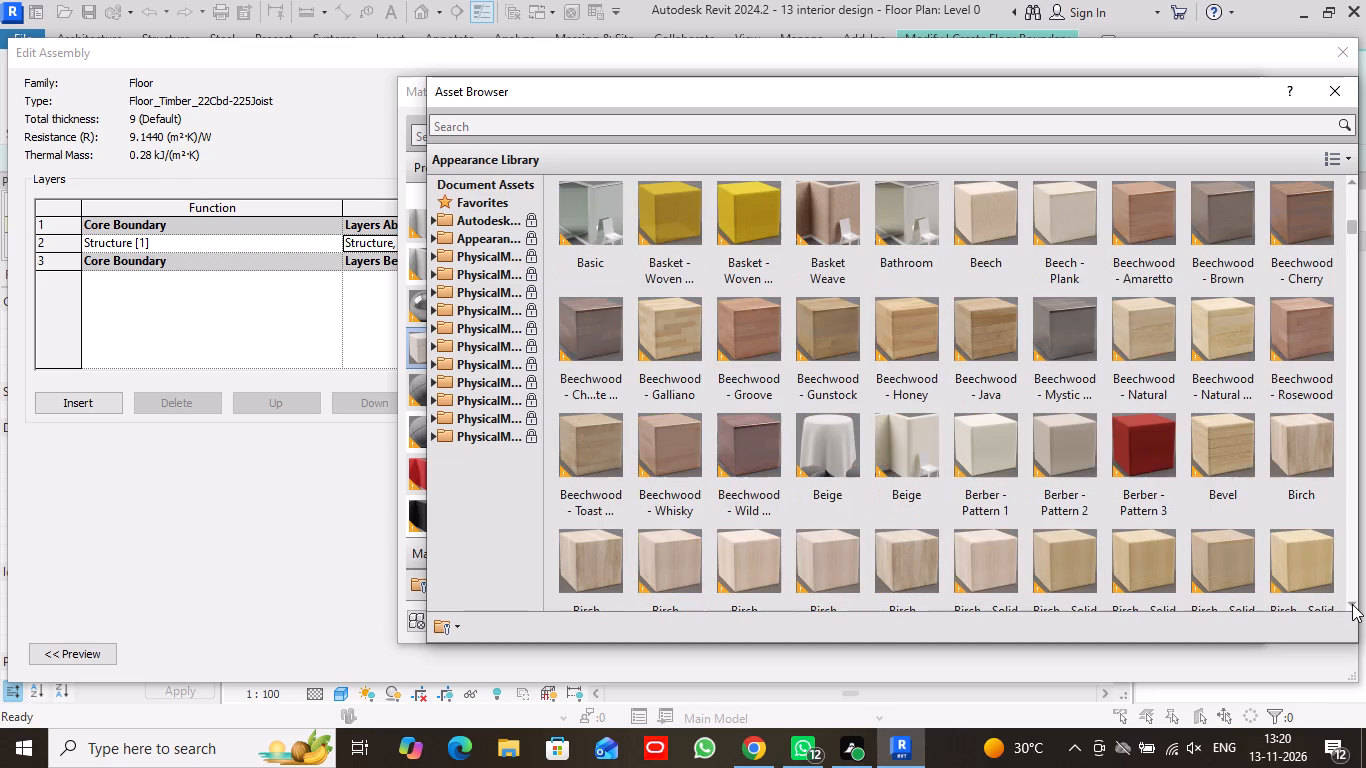
double_click(1352, 604)
triple_click(1352, 604)
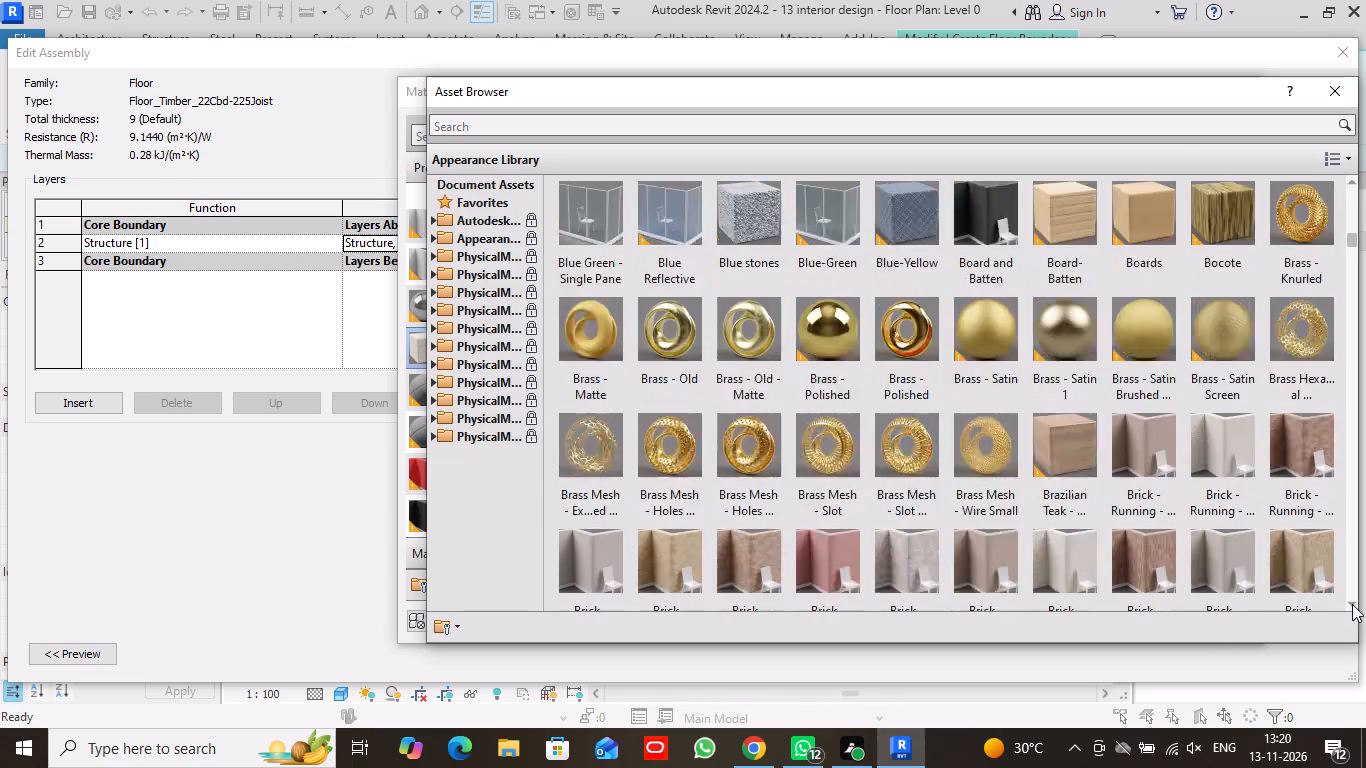
triple_click(1352, 604)
triple_click(1352, 604)
left_click(1352, 604)
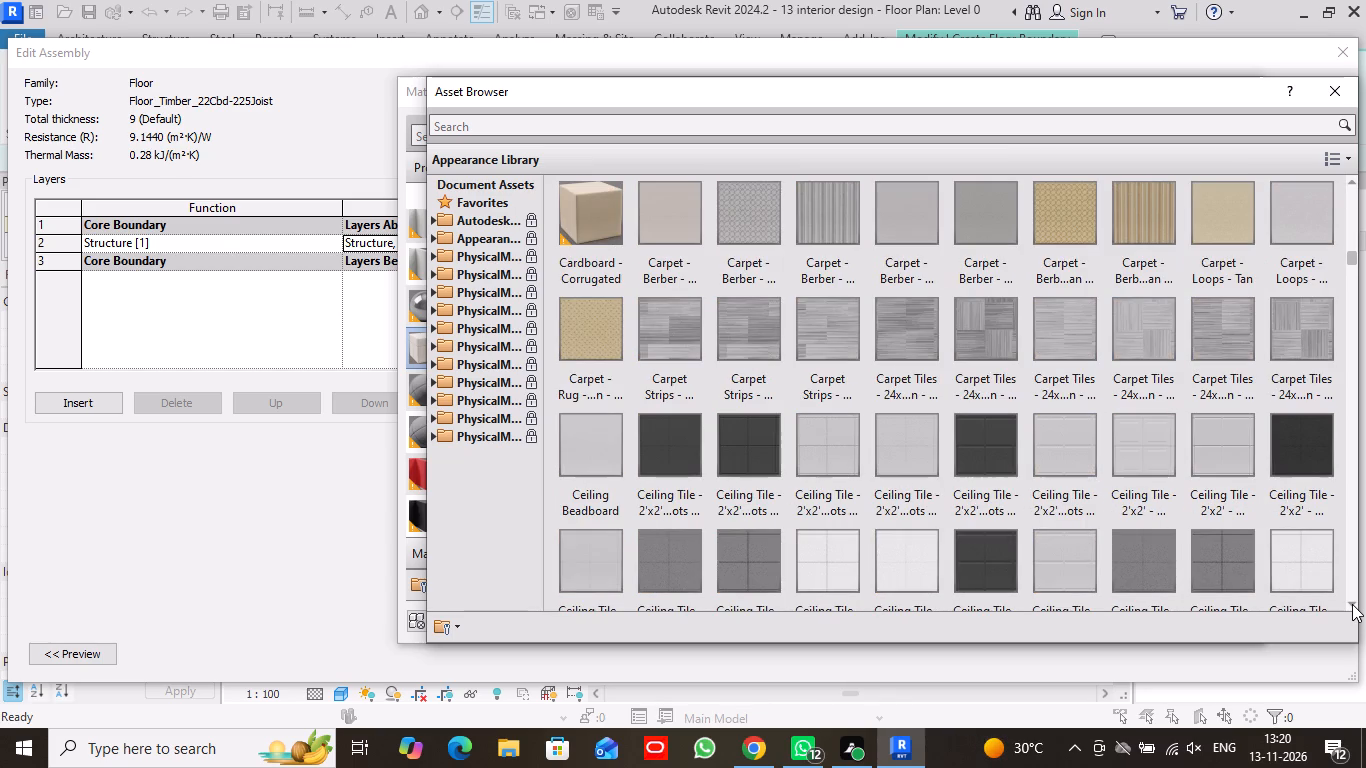
triple_click(1352, 604)
triple_click(1352, 604)
triple_click(1352, 604)
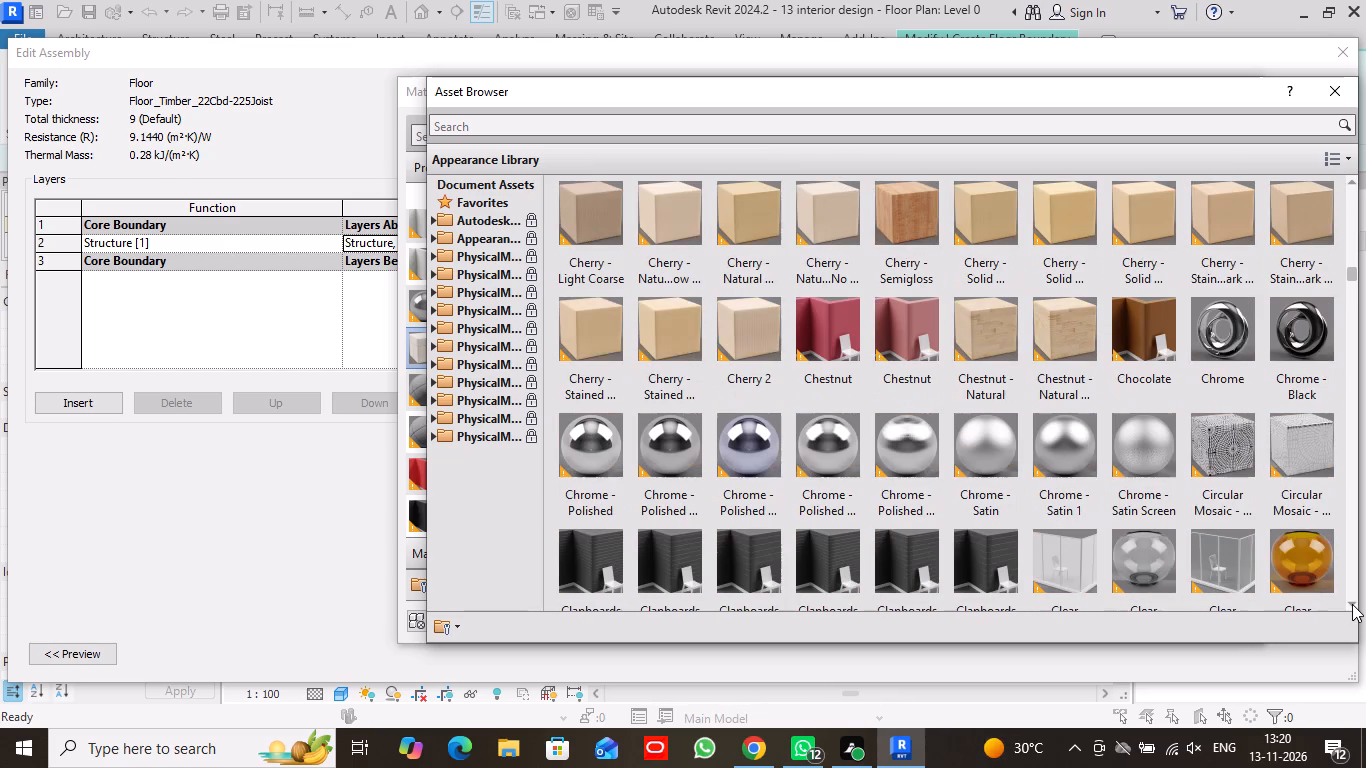
left_click(1352, 604)
triple_click(1352, 604)
triple_click(1352, 604)
triple_click(1352, 604)
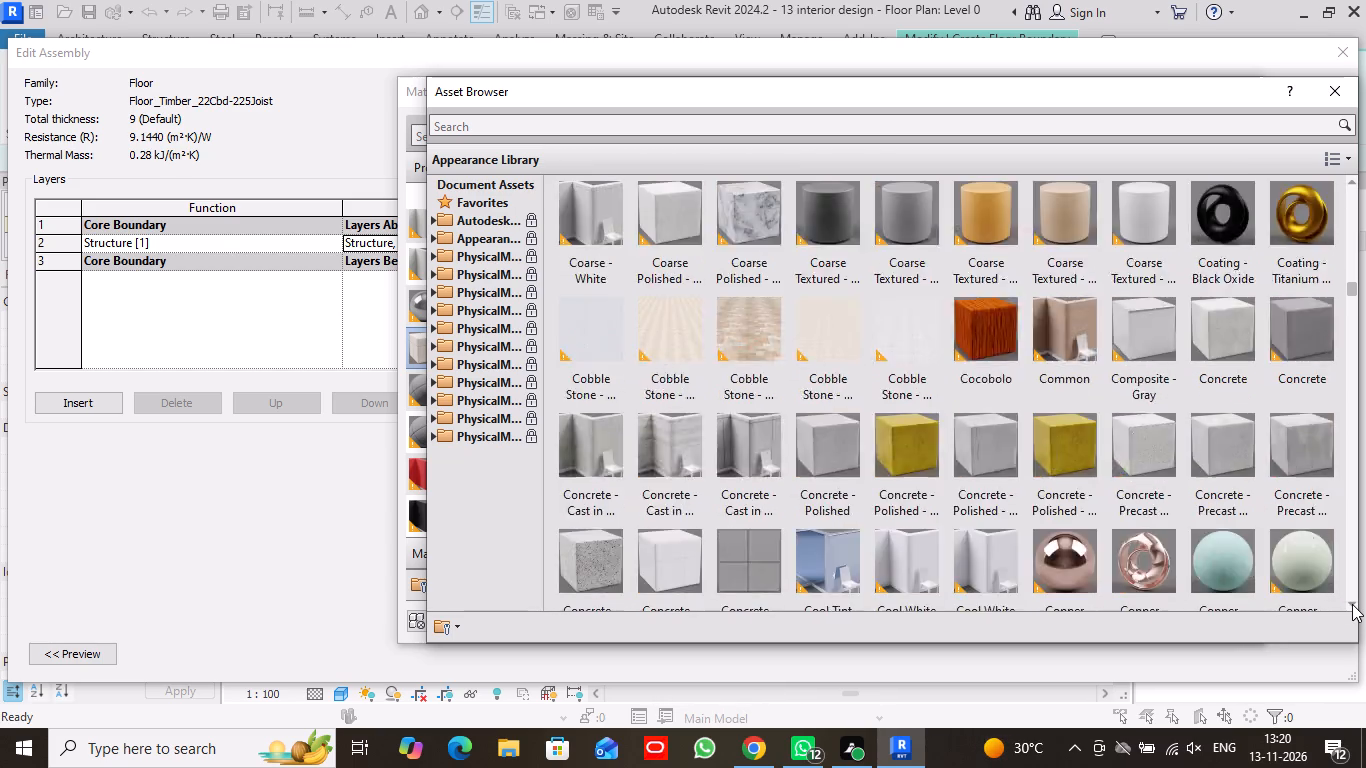
triple_click(1352, 604)
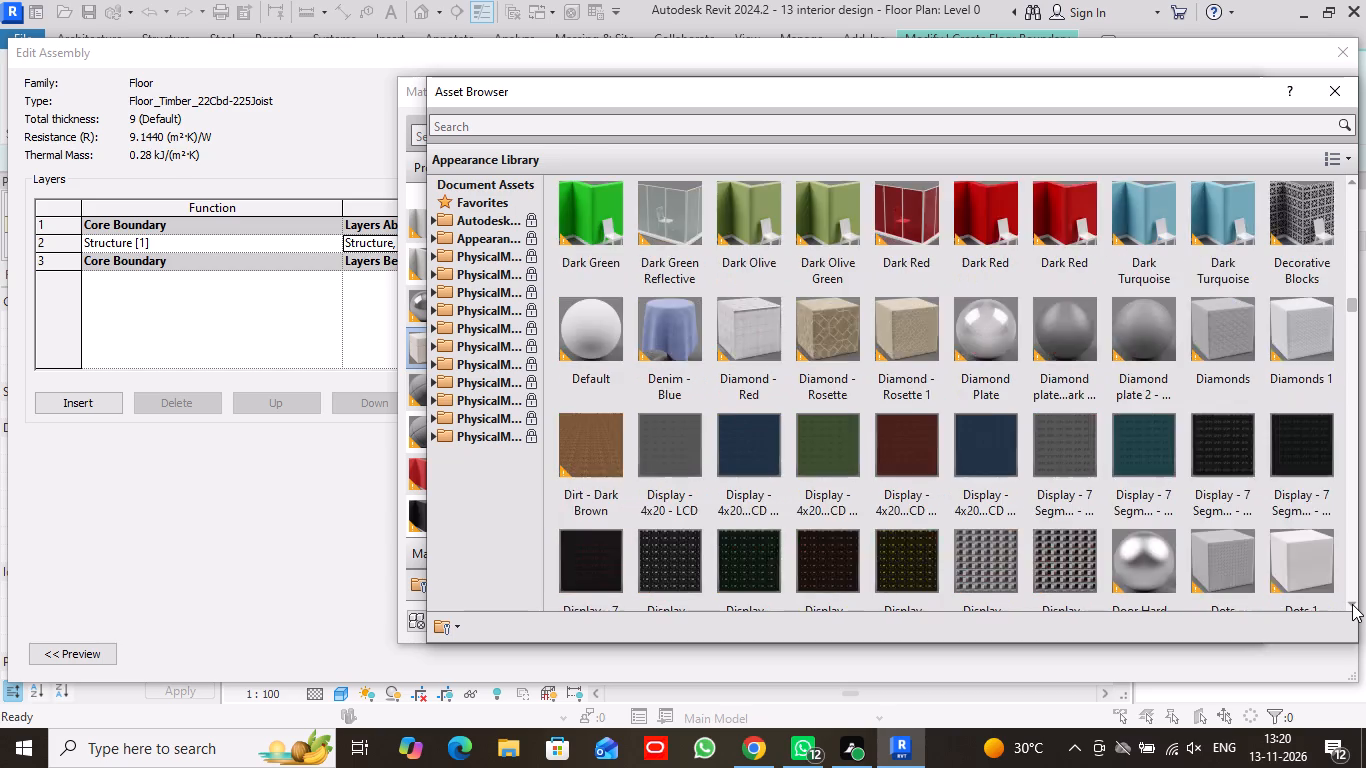
double_click(1352, 604)
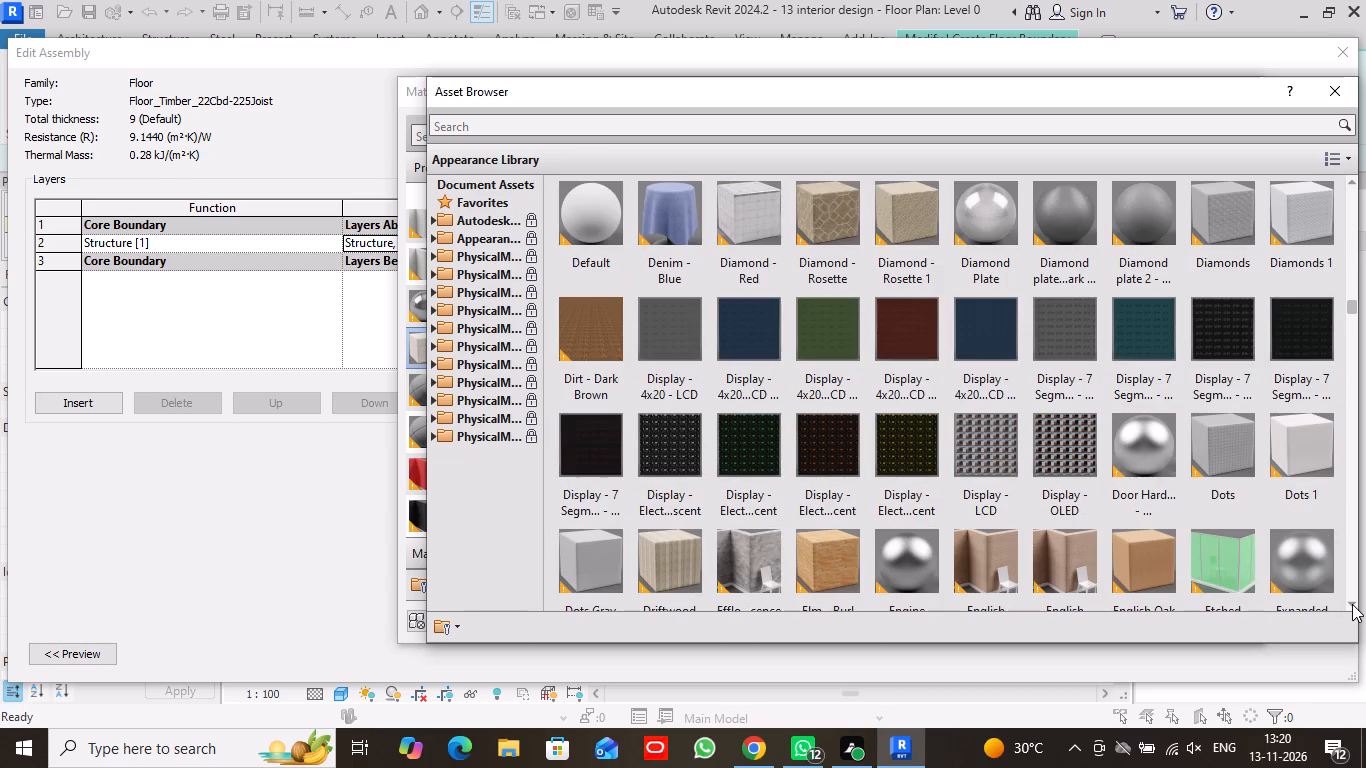
left_click(1352, 604)
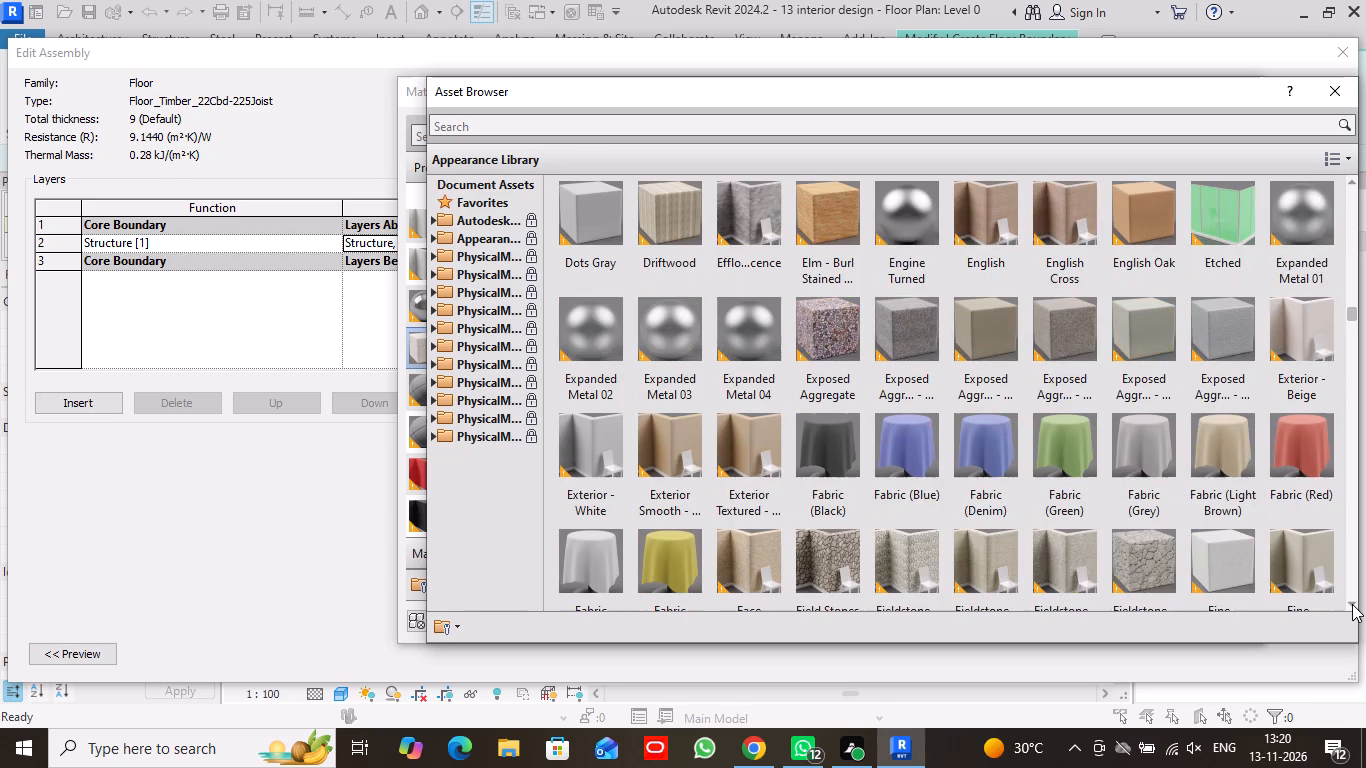
triple_click(1352, 604)
left_click(1352, 604)
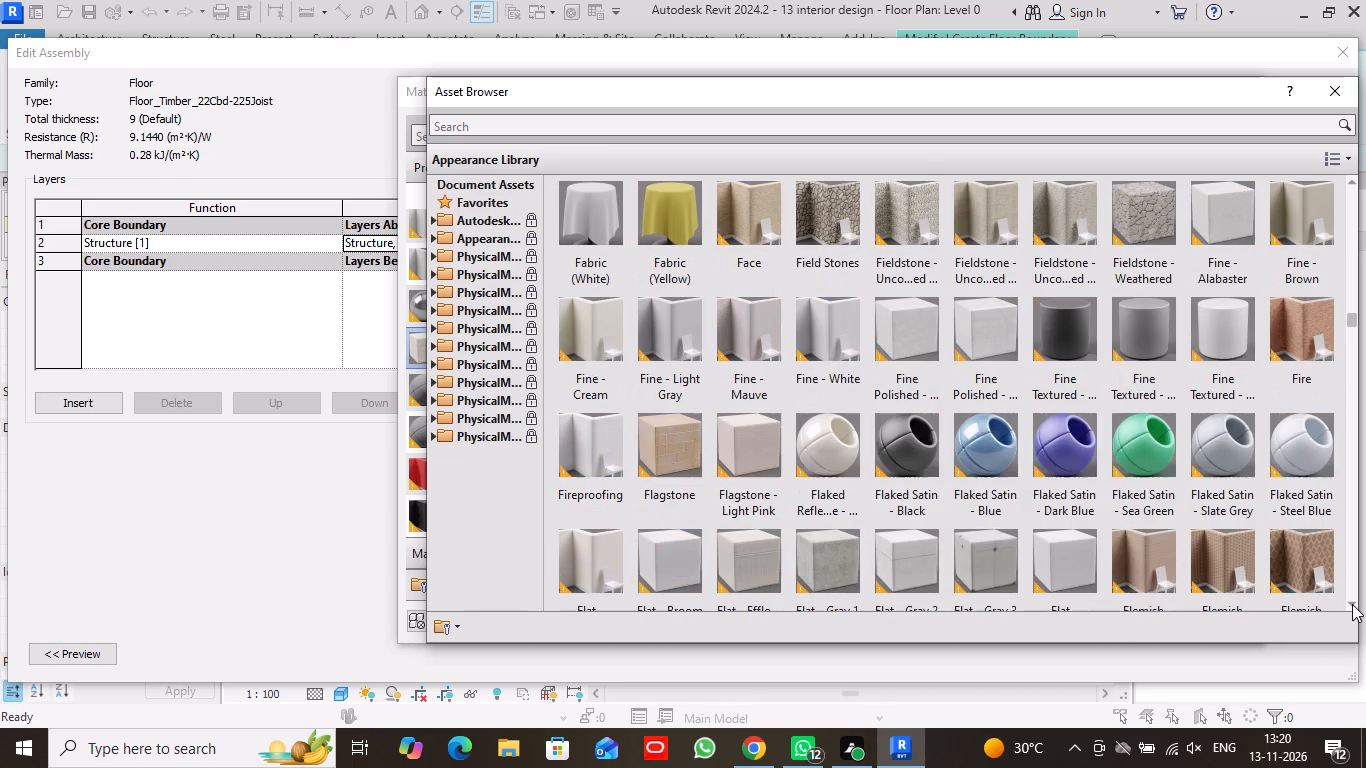
triple_click(1352, 604)
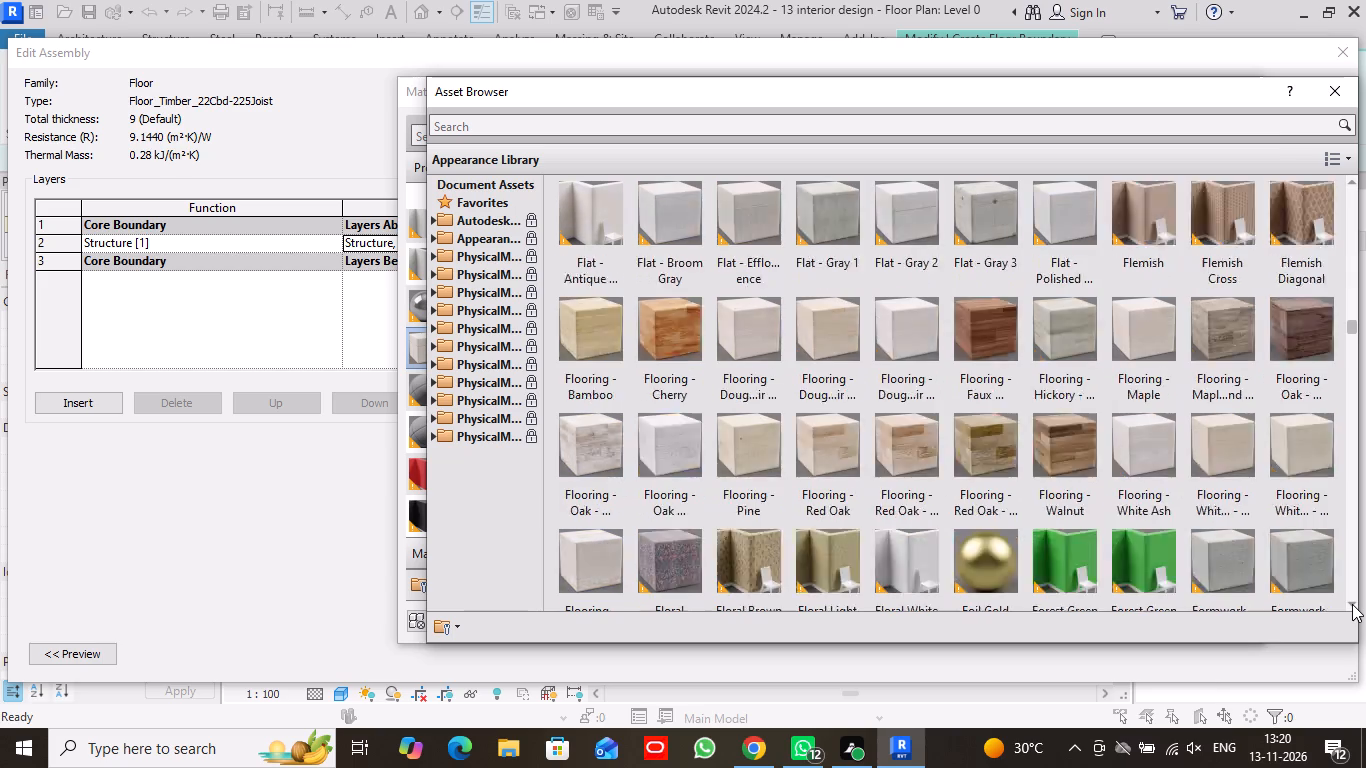
left_click(986, 226)
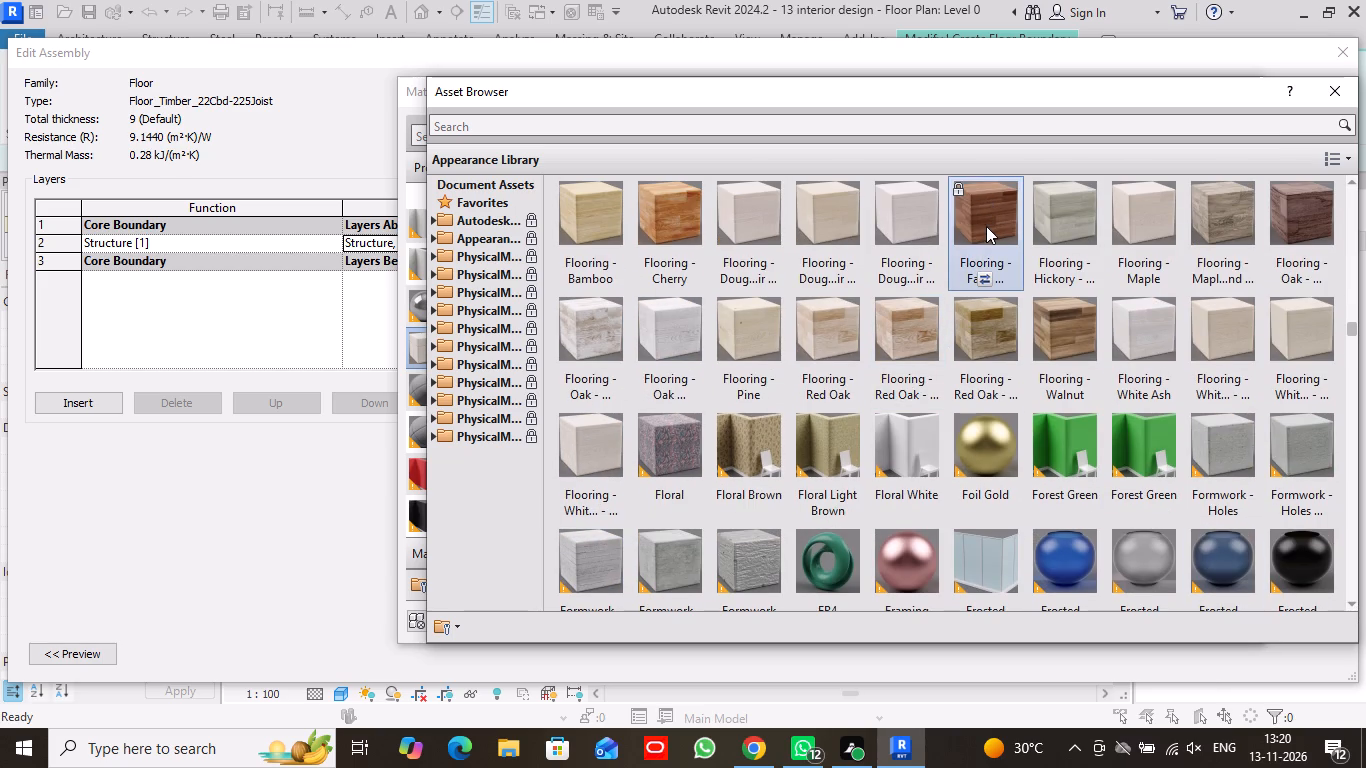
left_click(985, 280)
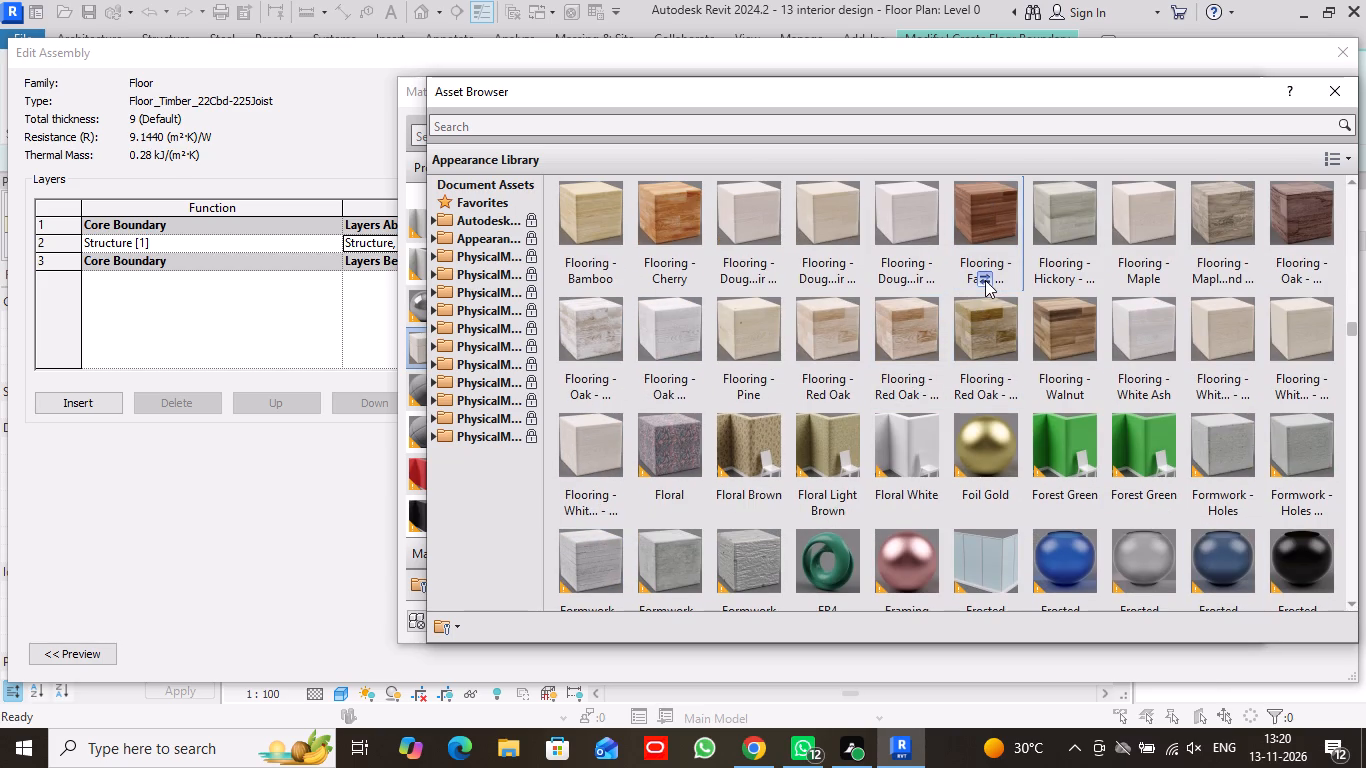
left_click(1335, 94)
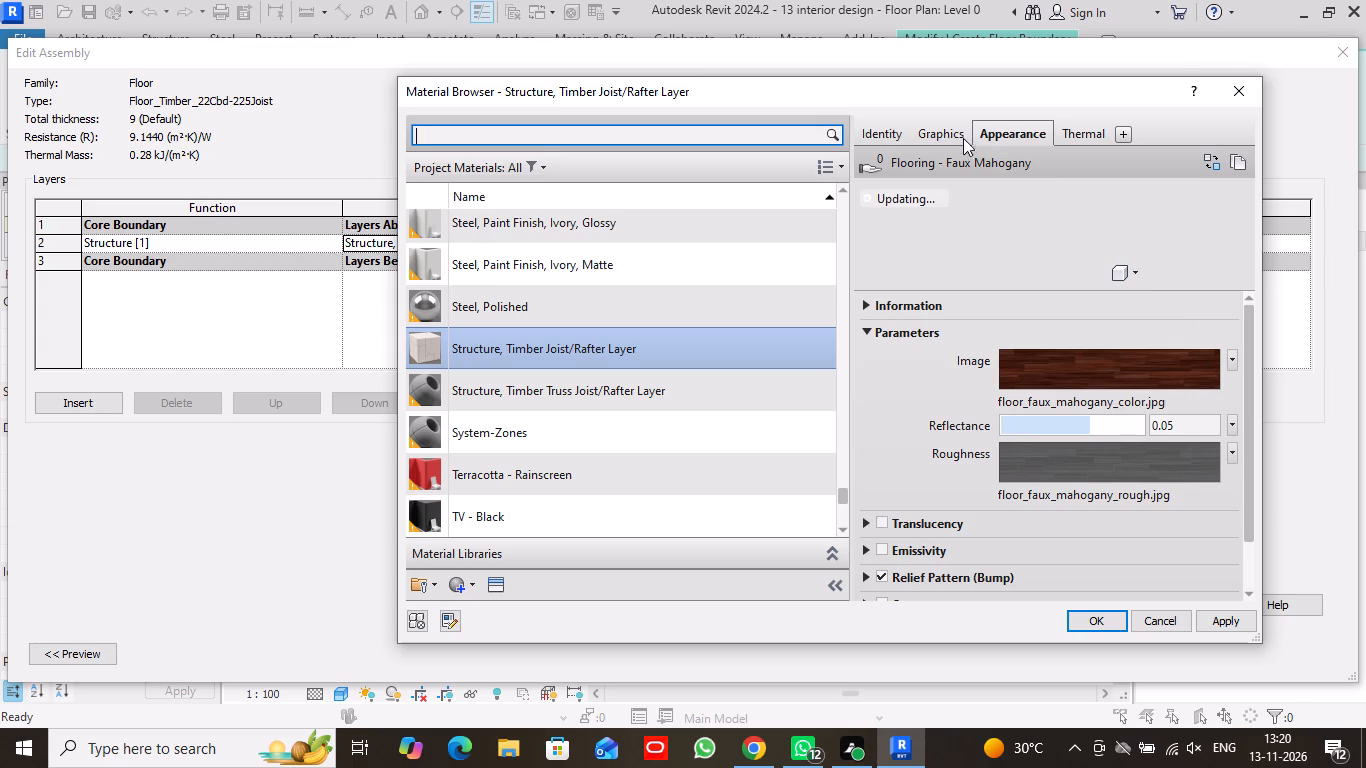
Check the material's shading graphics, apply the material change, and accept the Floor_Timber_22Cbd-225Joist assembly and type properties.
left_click(950, 133)
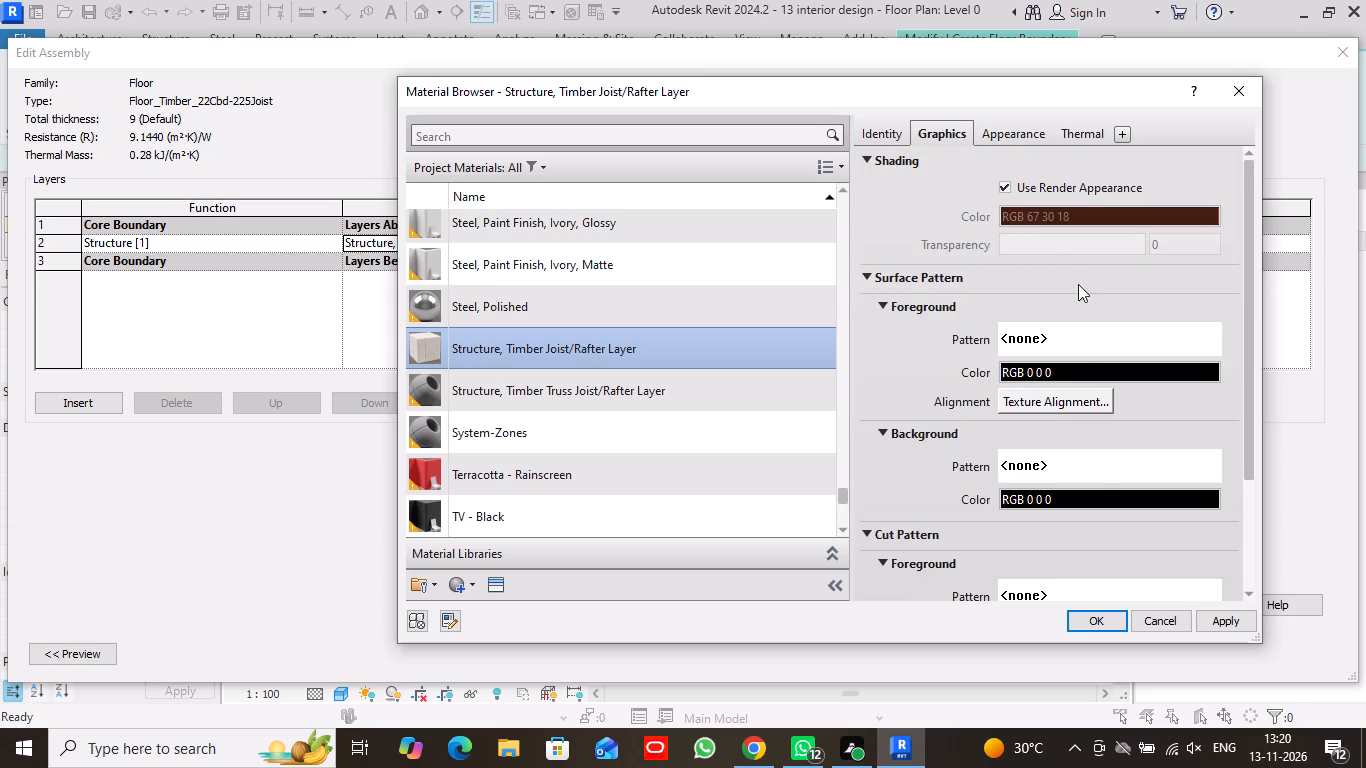
left_click(1225, 619)
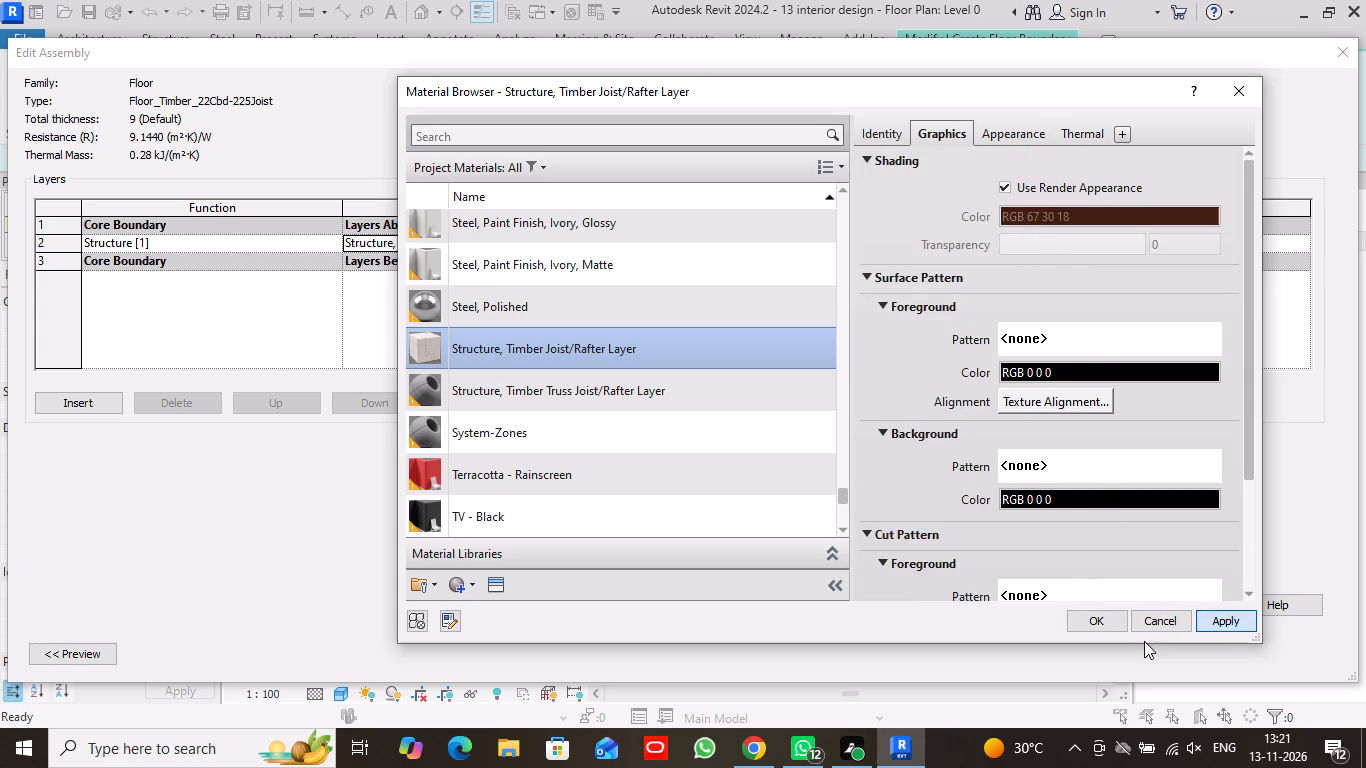
left_click(1104, 621)
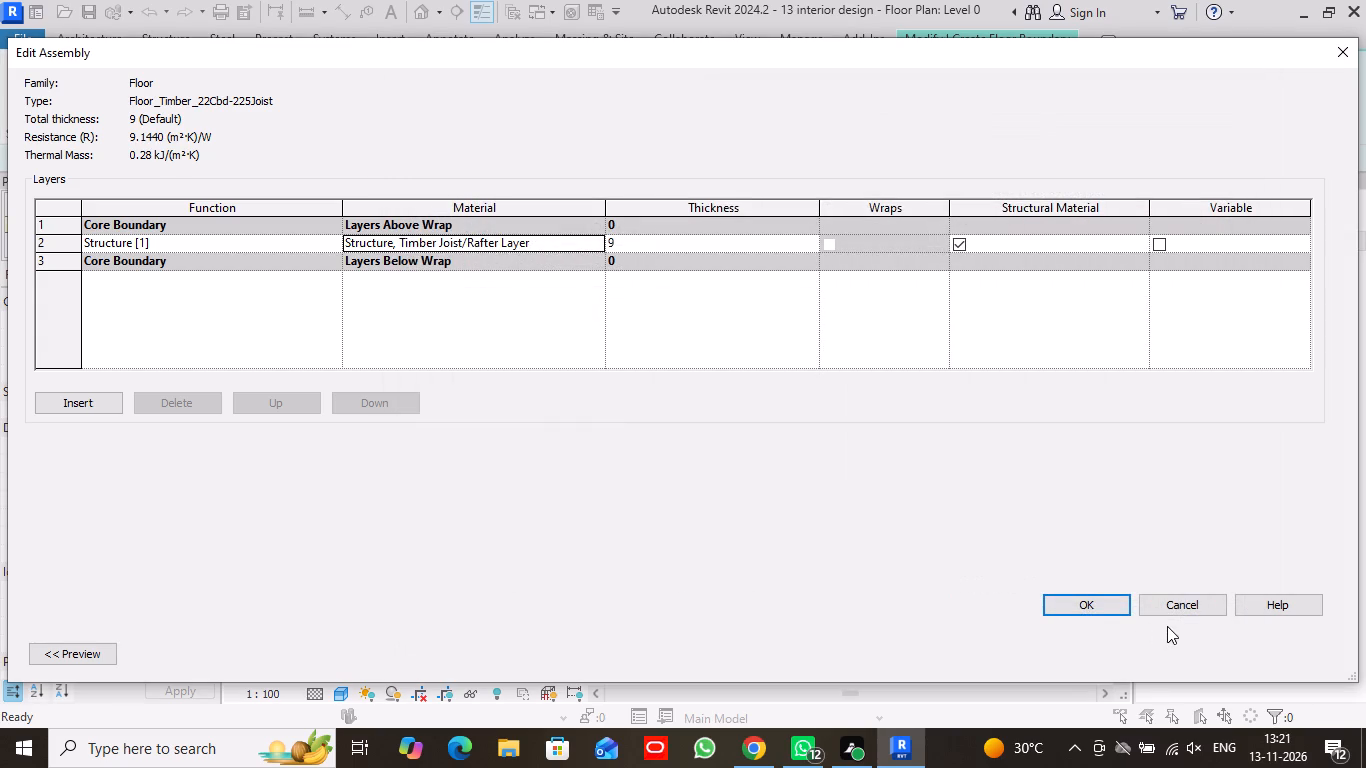
left_click(1095, 598)
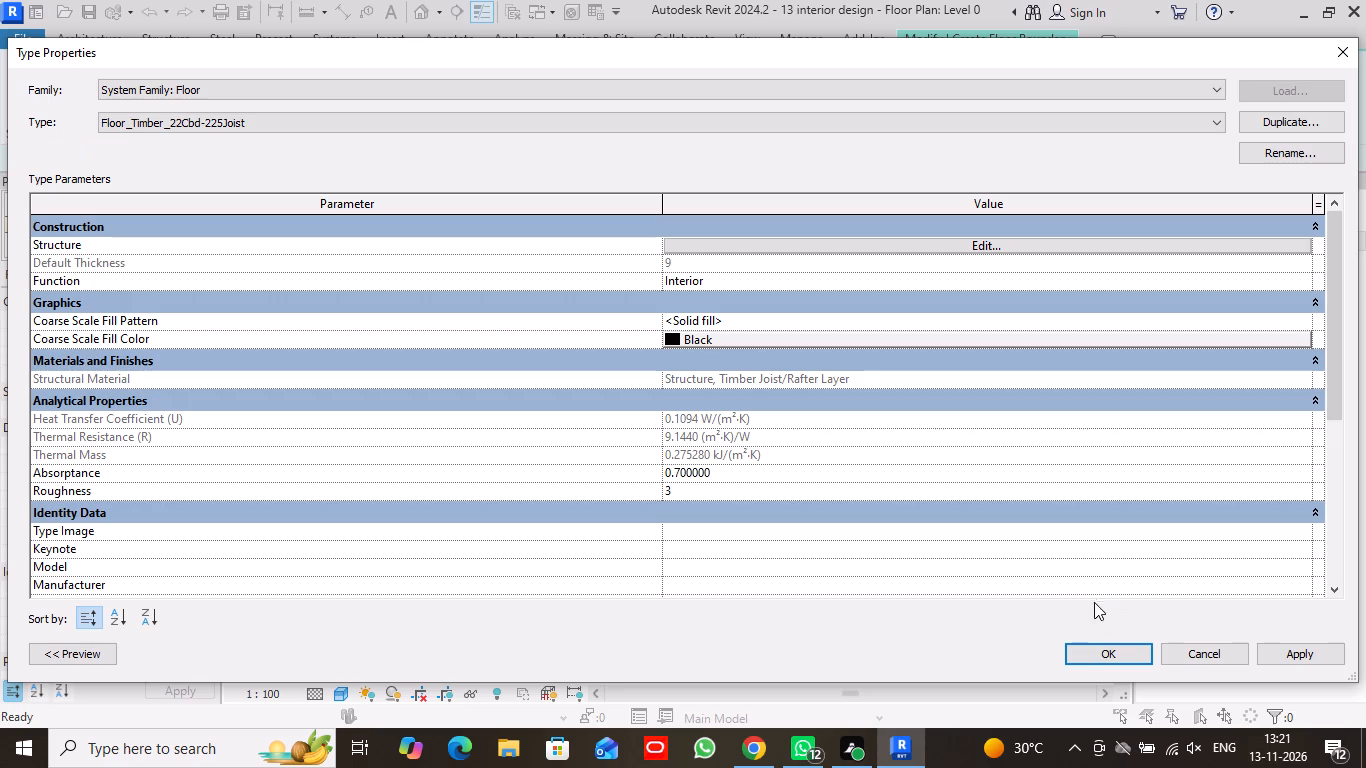
left_click(1104, 647)
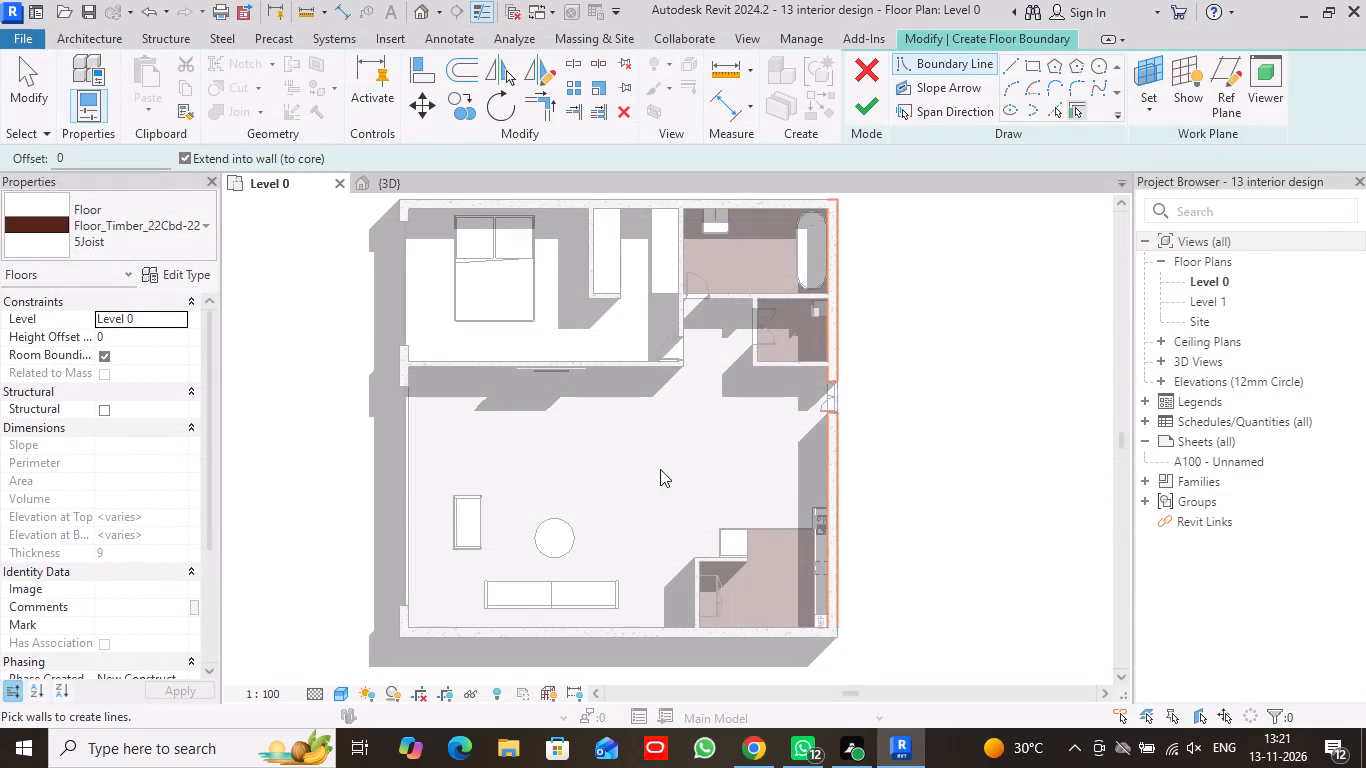
Draw the bedroom floor's first boundary line along the glazed exterior side, about 288 long, from the inner wall corner to the partition.
middle_click_drag(644, 454, 799, 499)
scroll(809, 495, "up", 1)
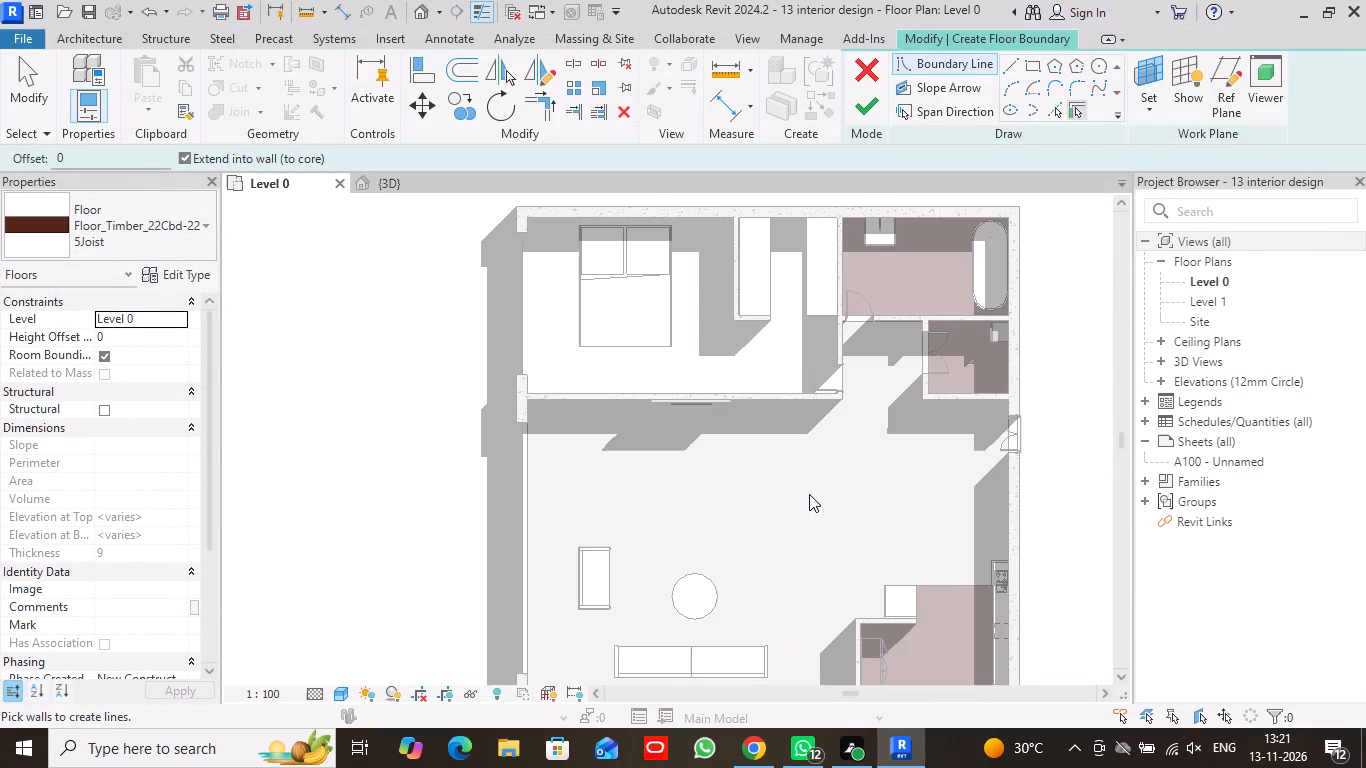
left_click(1010, 66)
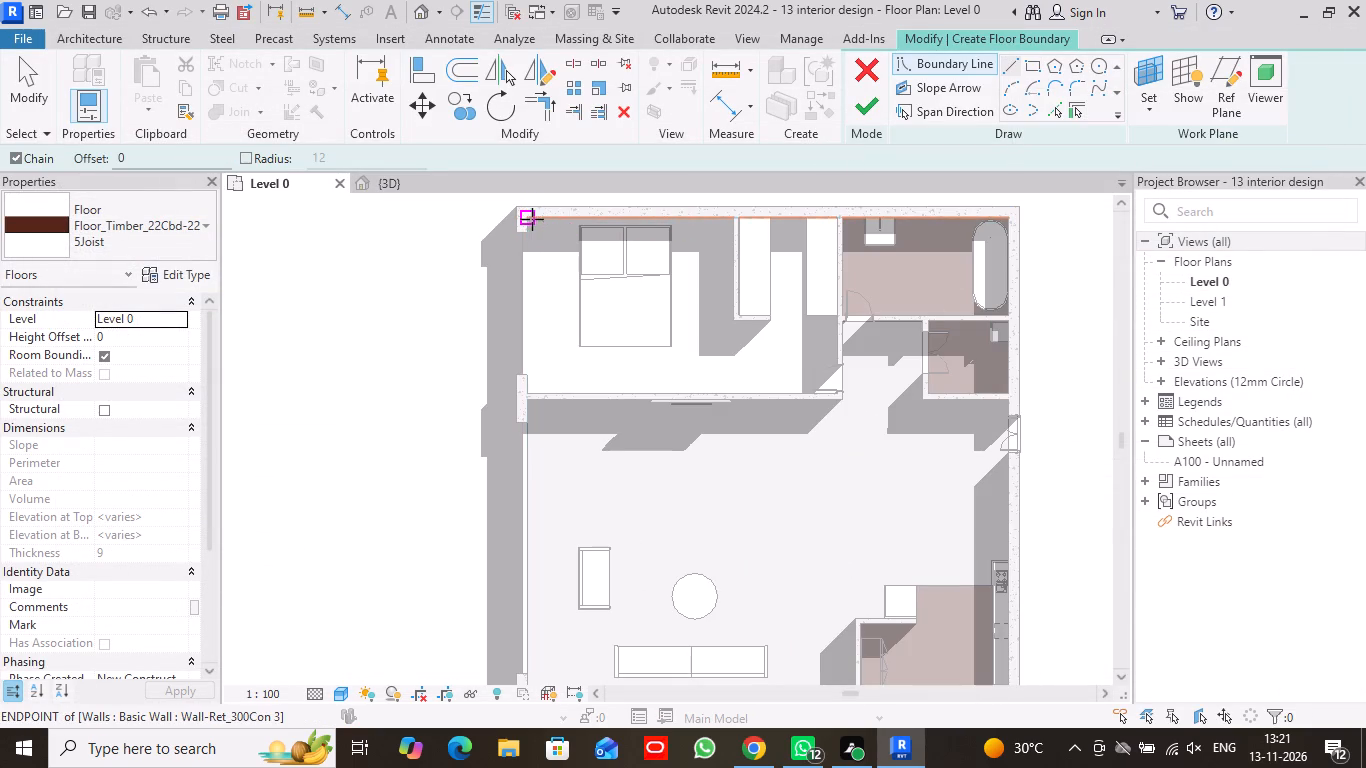
left_click(529, 219)
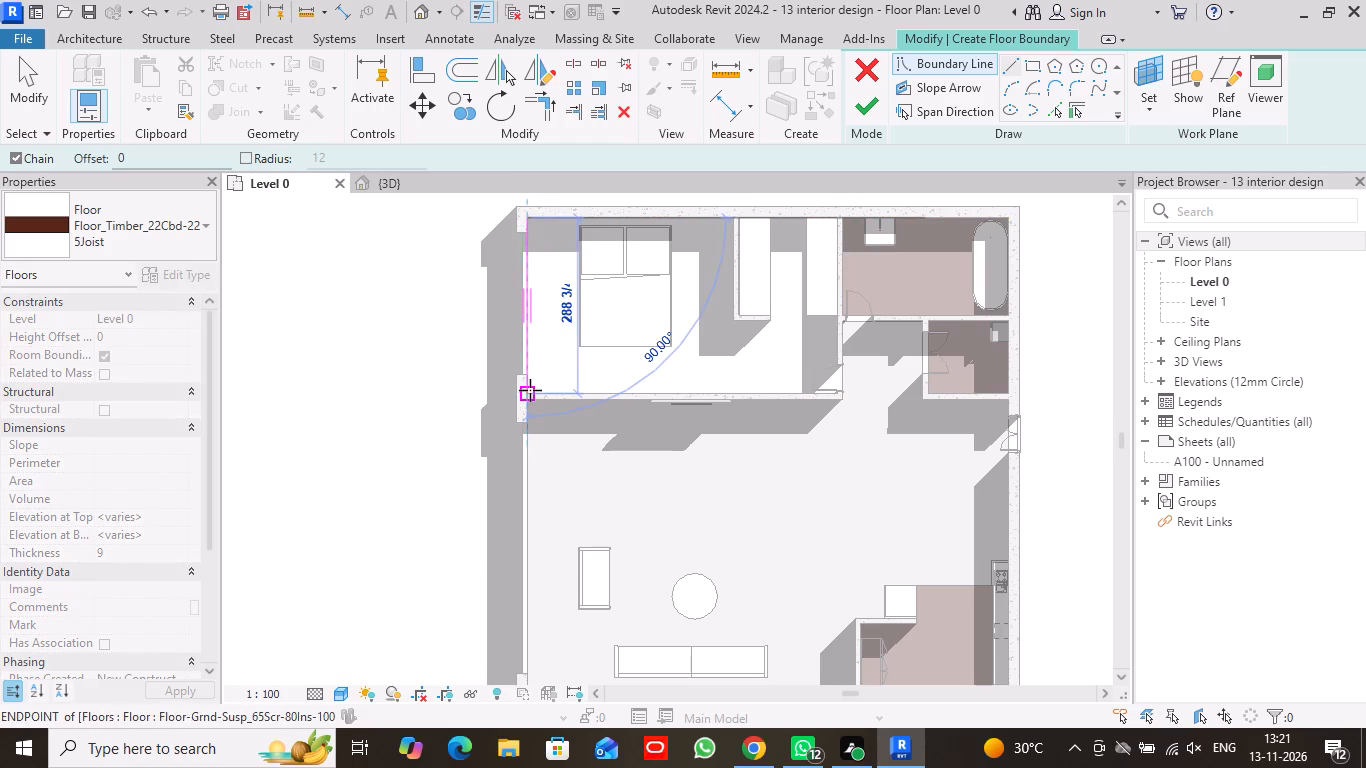
left_click(527, 389)
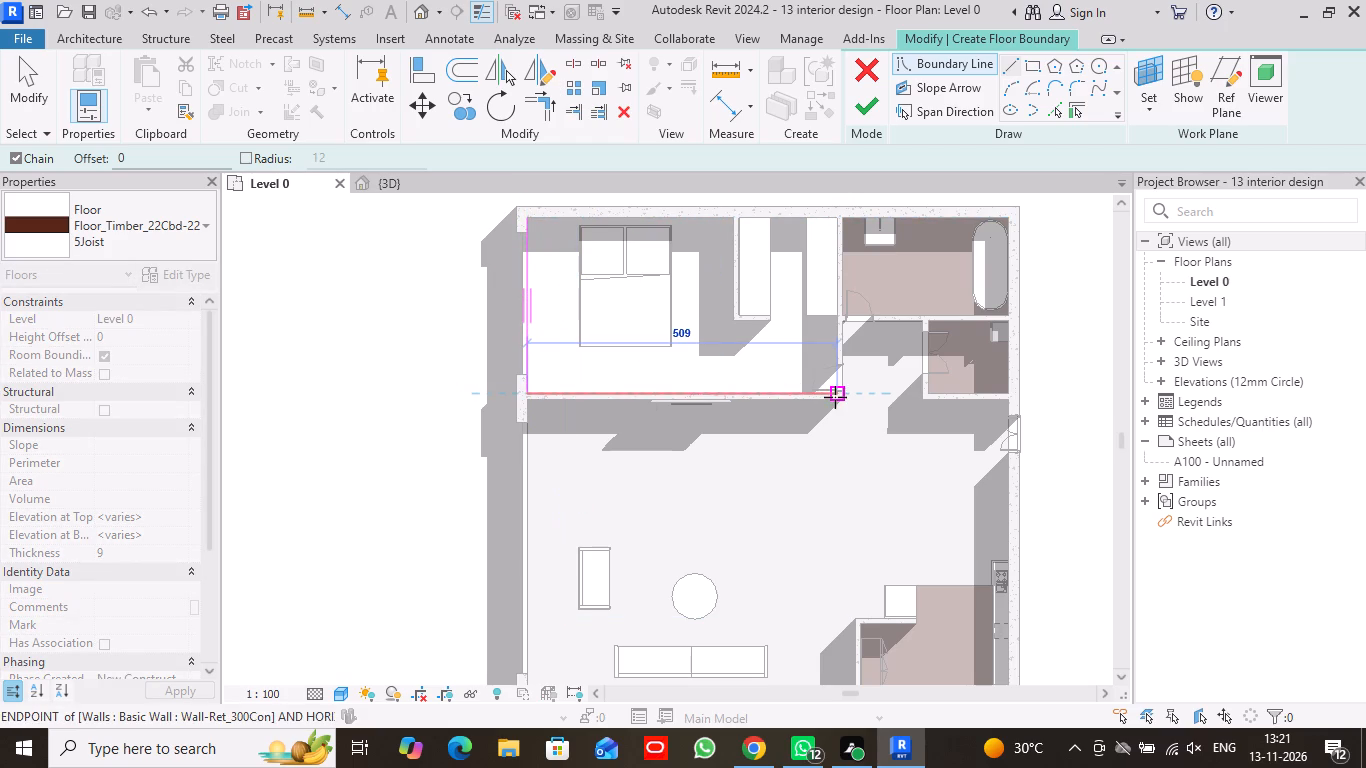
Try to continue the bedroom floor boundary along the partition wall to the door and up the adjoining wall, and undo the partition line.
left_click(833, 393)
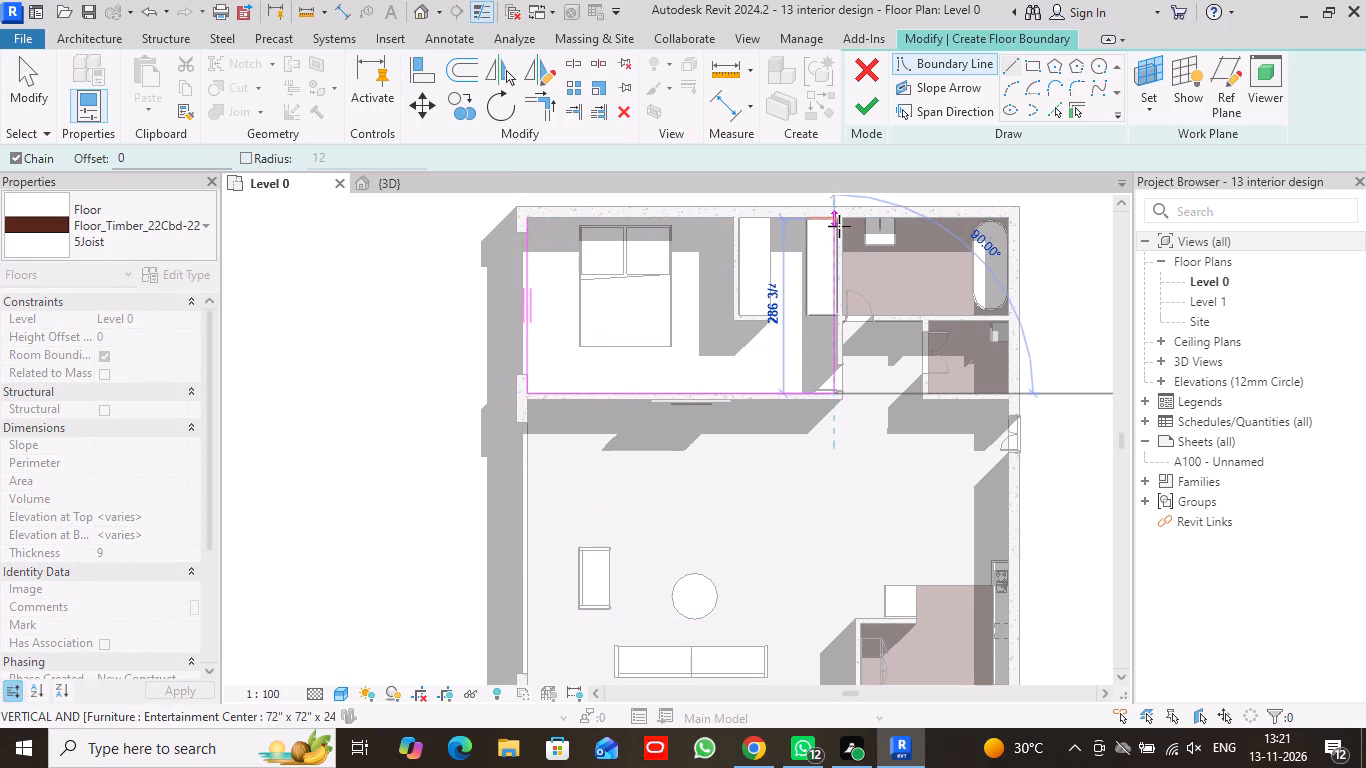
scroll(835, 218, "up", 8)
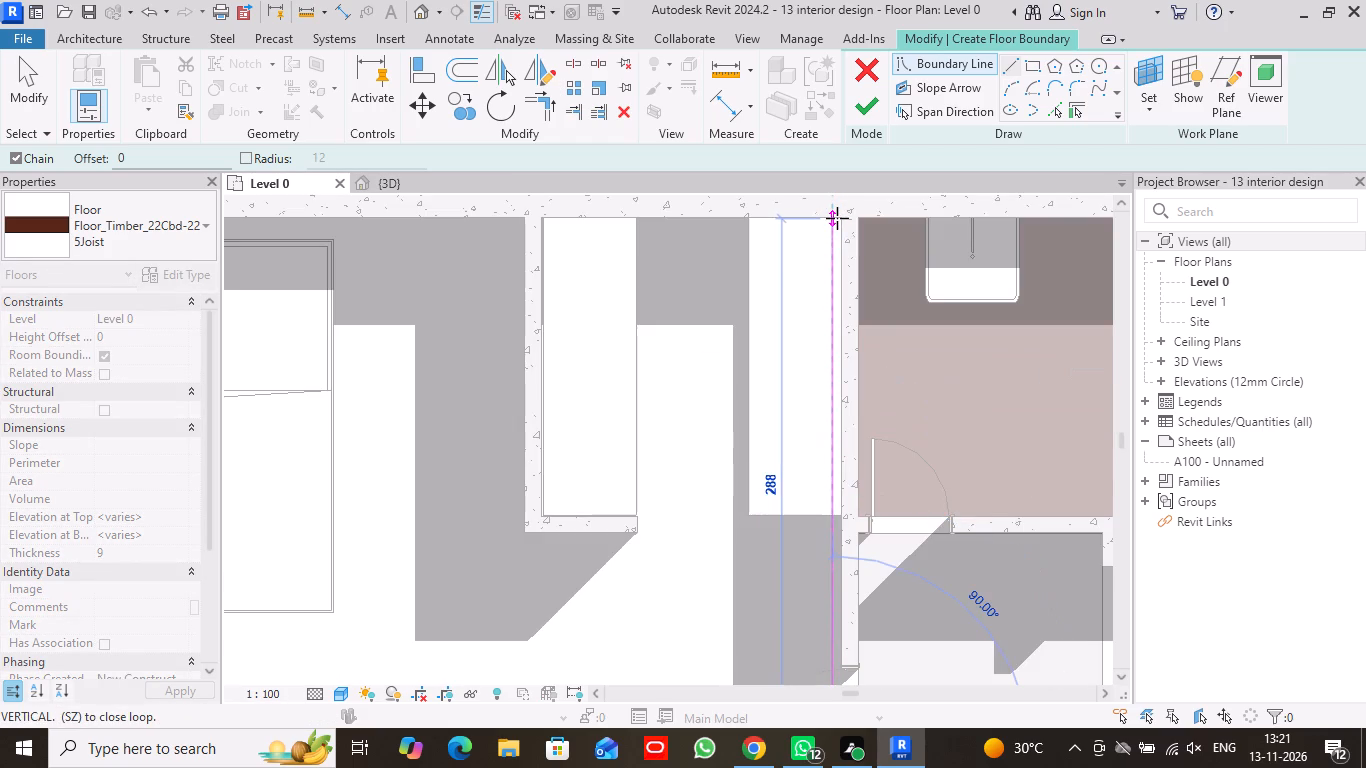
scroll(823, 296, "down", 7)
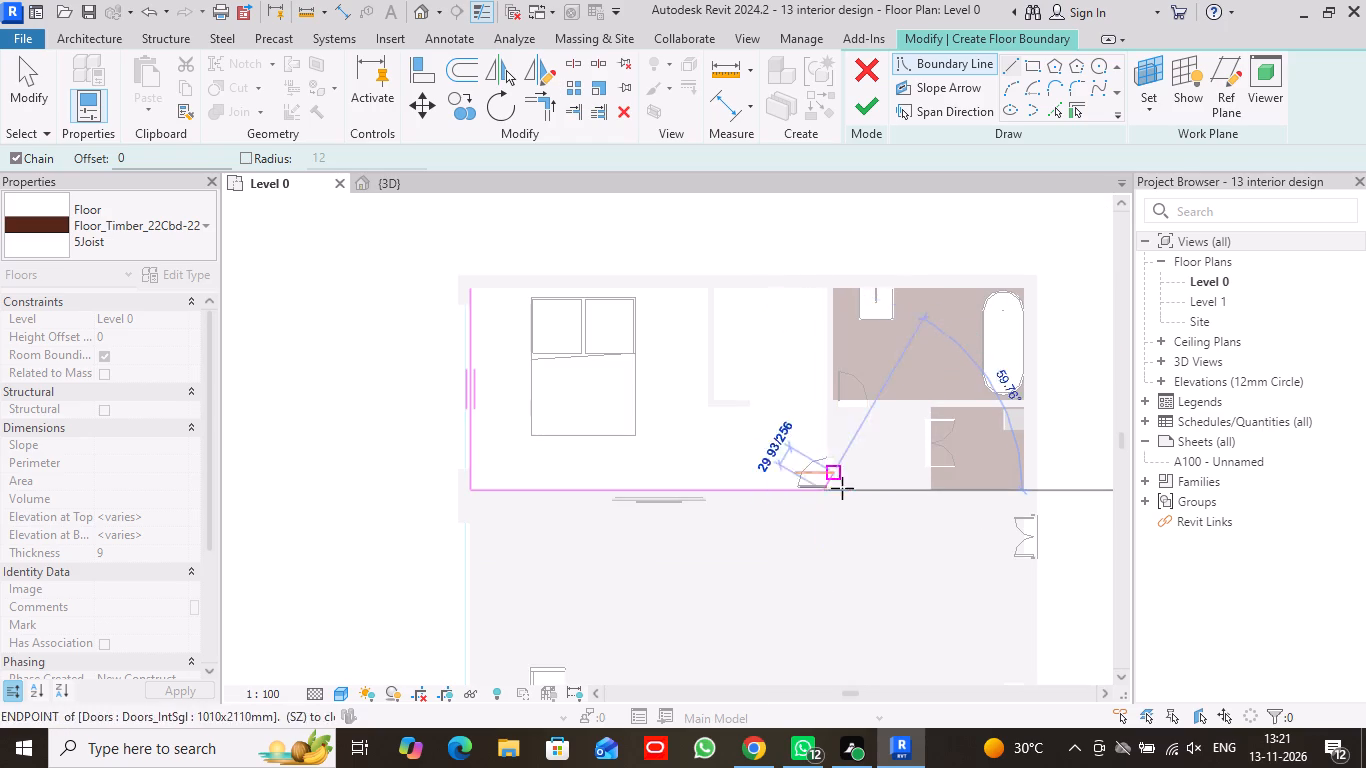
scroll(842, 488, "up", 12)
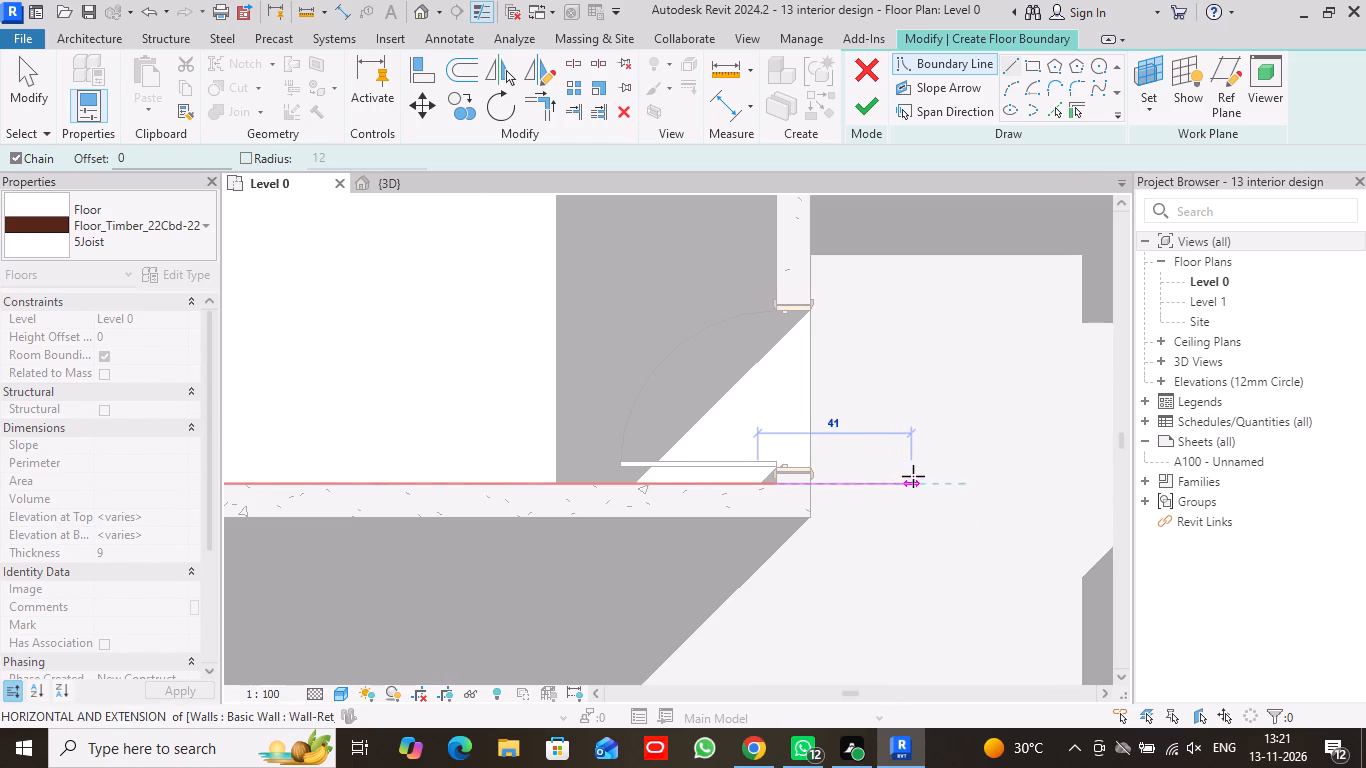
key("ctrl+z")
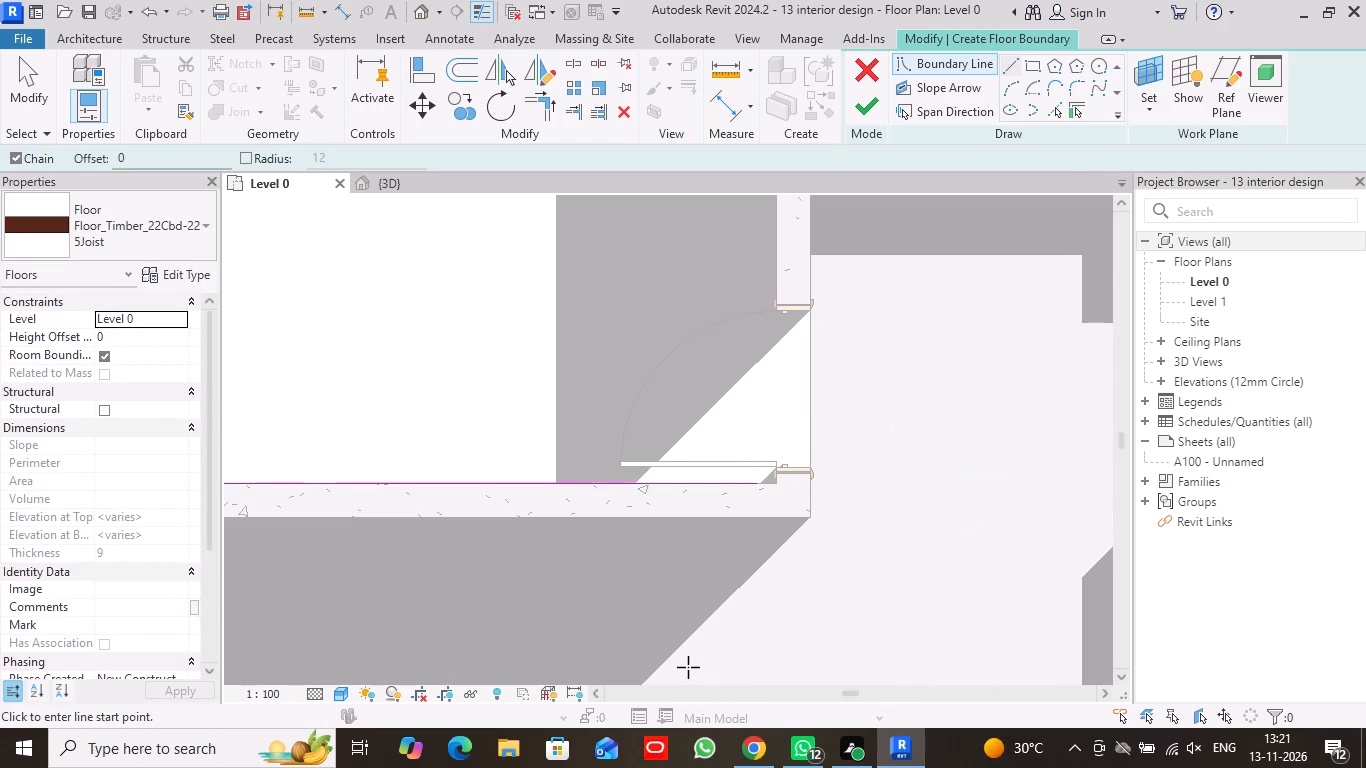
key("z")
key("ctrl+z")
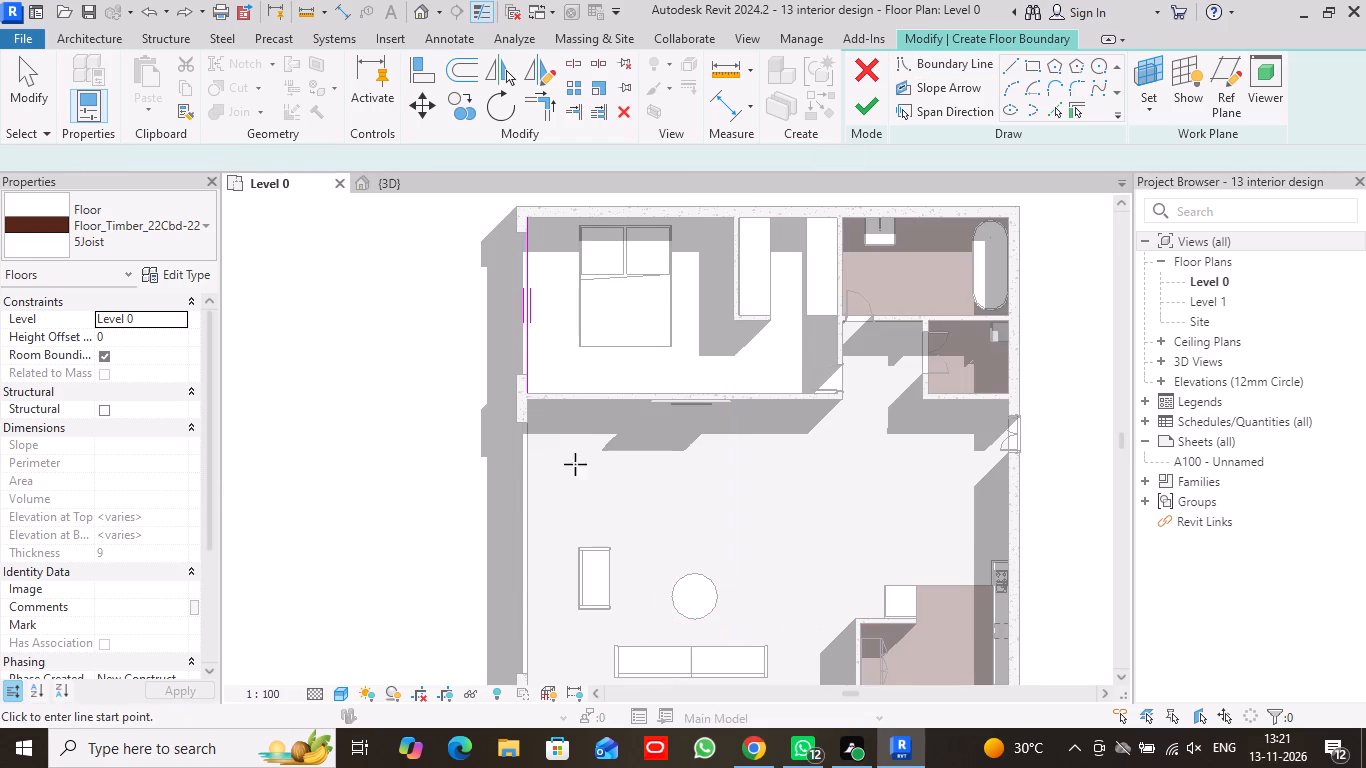
Close the bedroom boundary with lines 509 along the living-room partition, 288 along the bathroom-side wall and back along the exterior wall, and finish the floor.
scroll(557, 452, "up", 7)
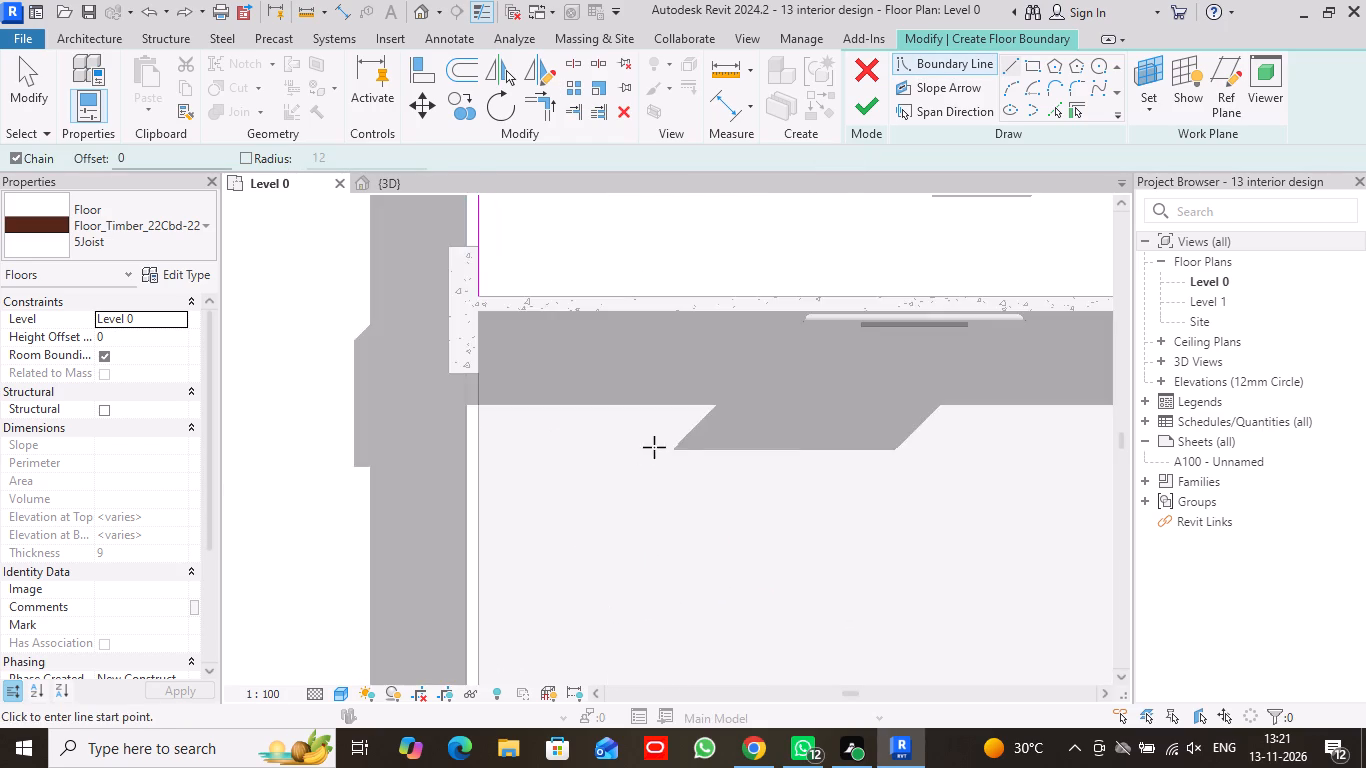
middle_click_drag(654, 447, 464, 537)
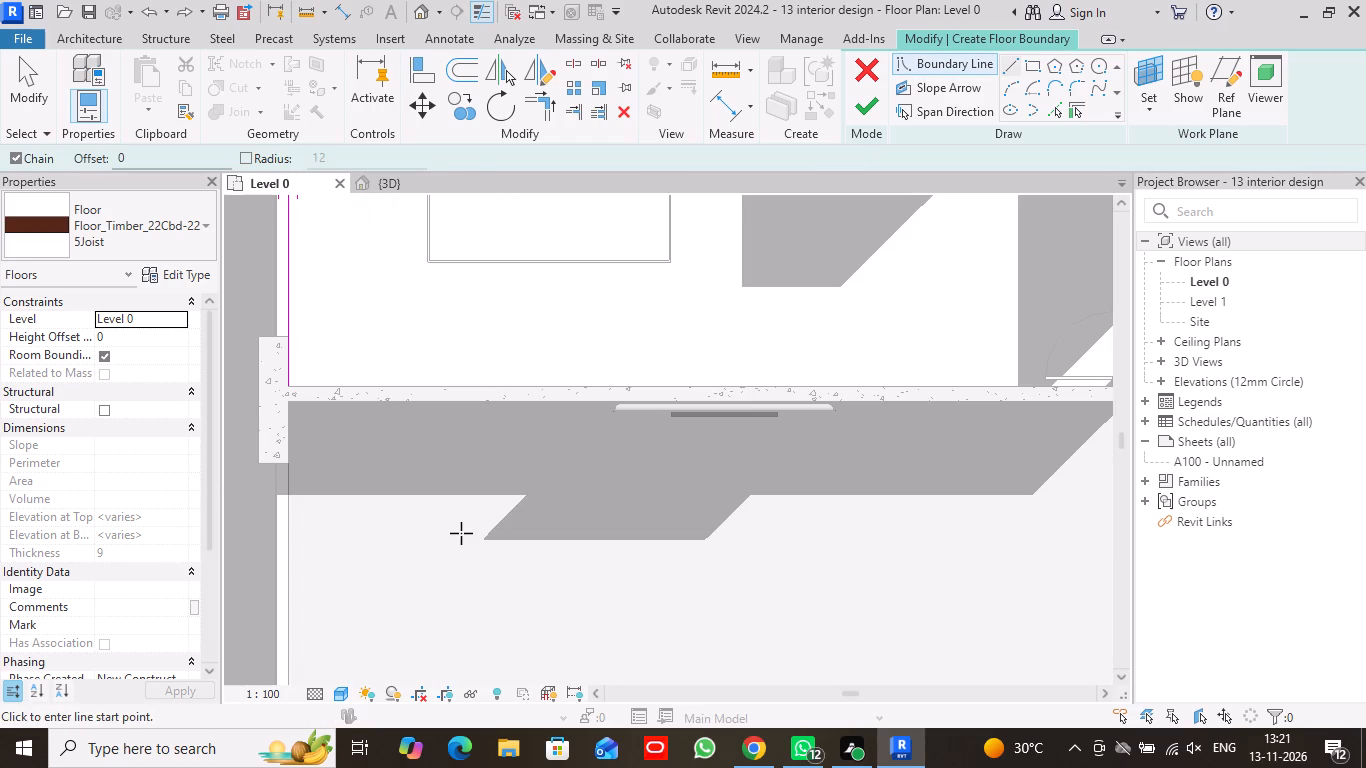
middle_click_drag(496, 522, 475, 524)
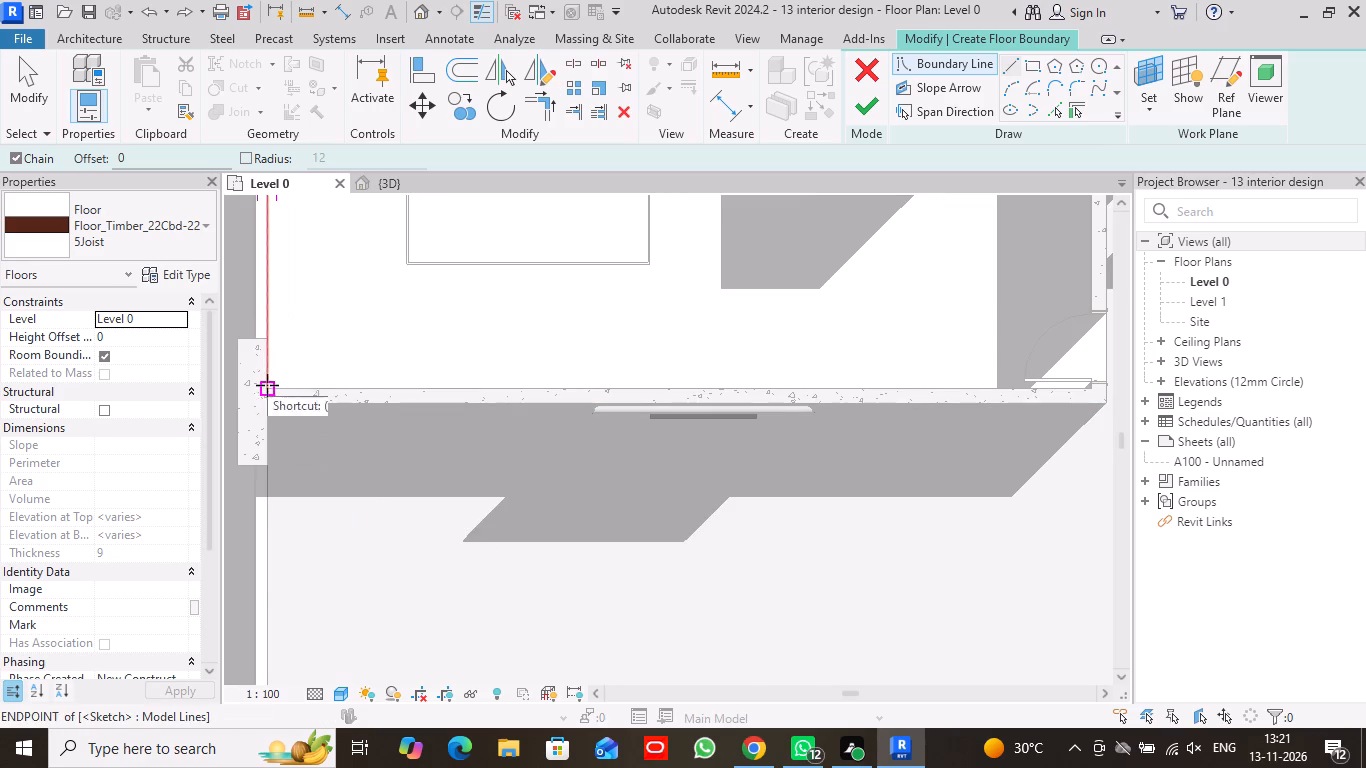
left_click(267, 385)
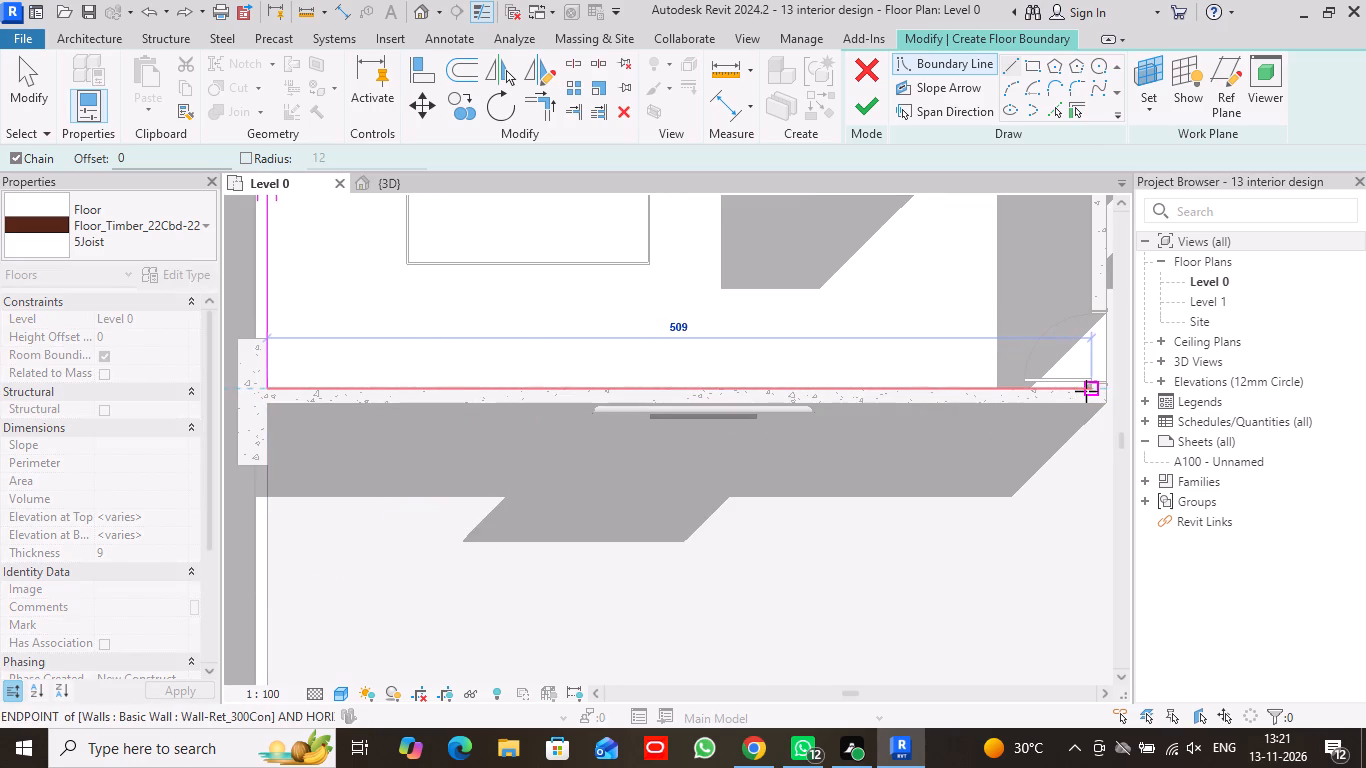
left_click(1087, 391)
scroll(1079, 254, "down", 2)
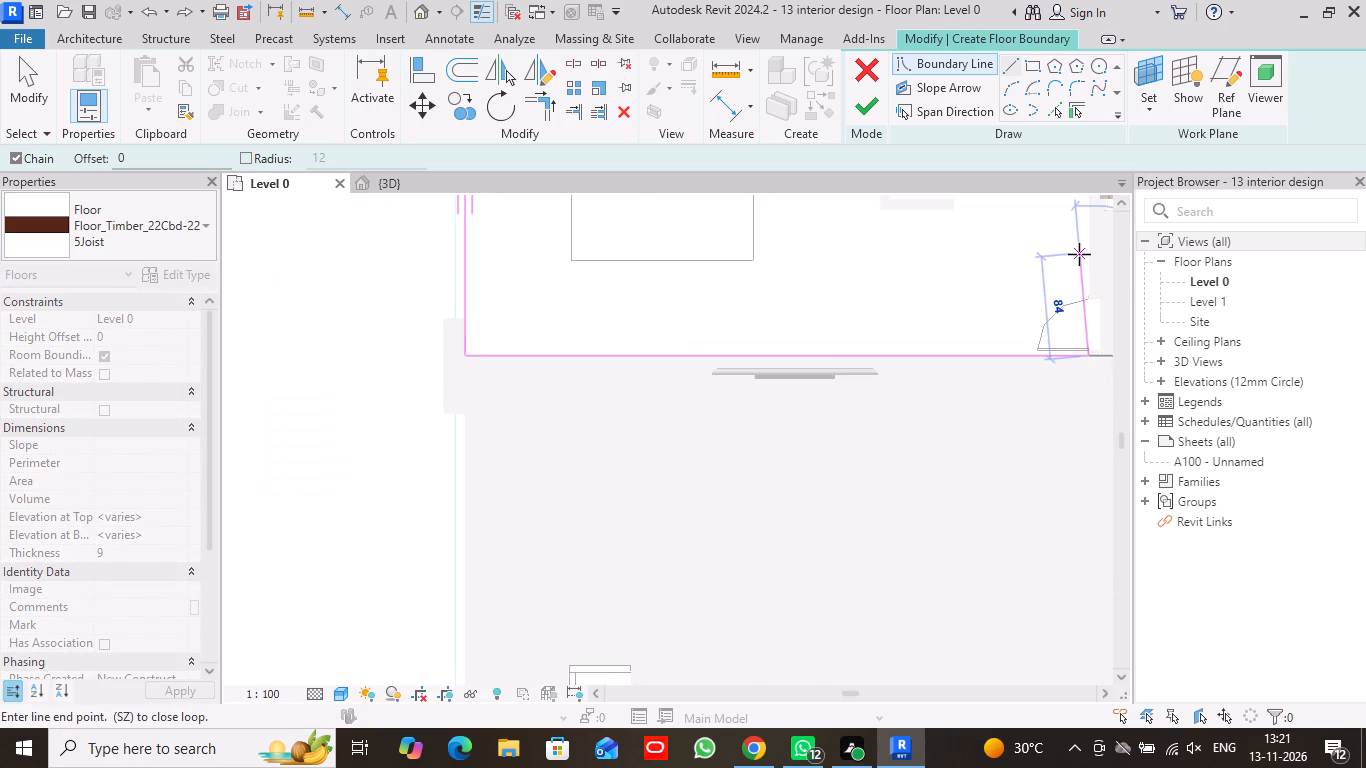
middle_click_drag(1079, 254, 935, 600)
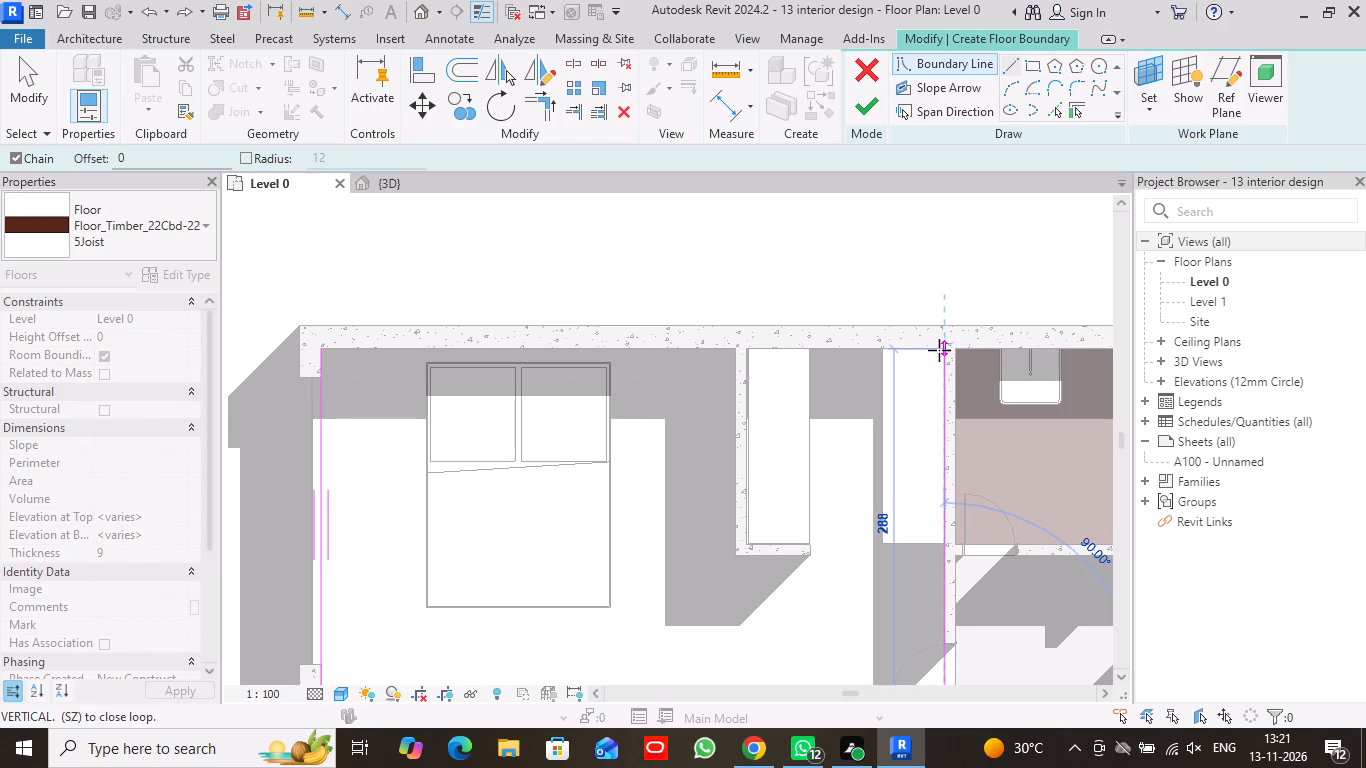
left_click(946, 349)
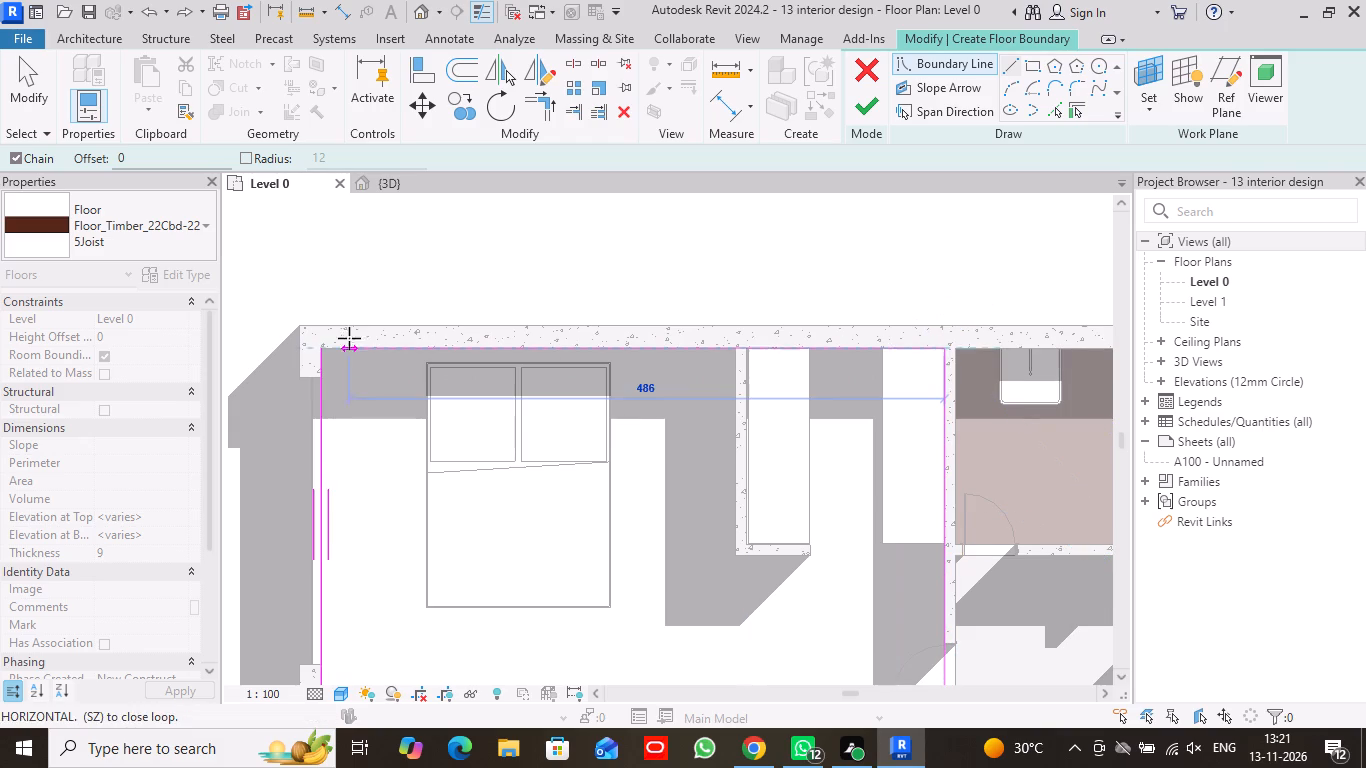
left_click(323, 350)
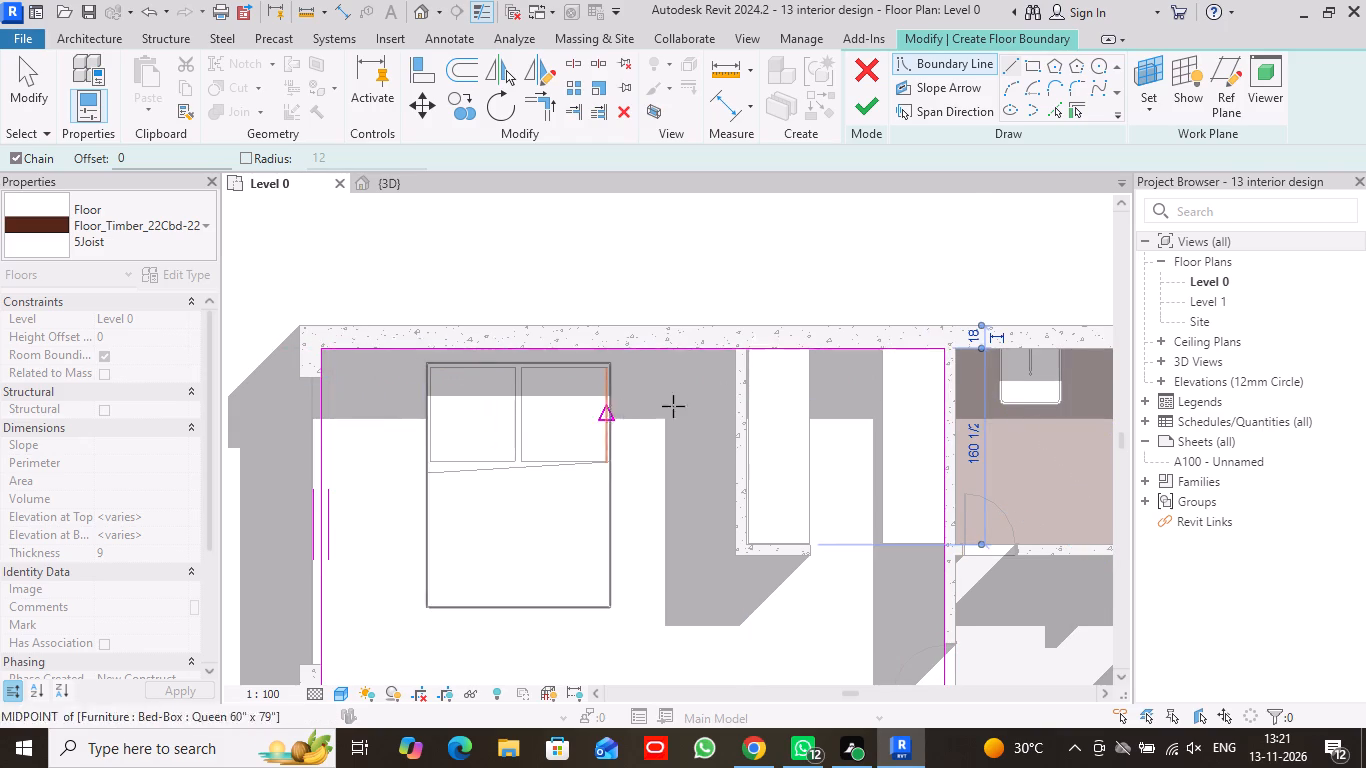
left_click(870, 101)
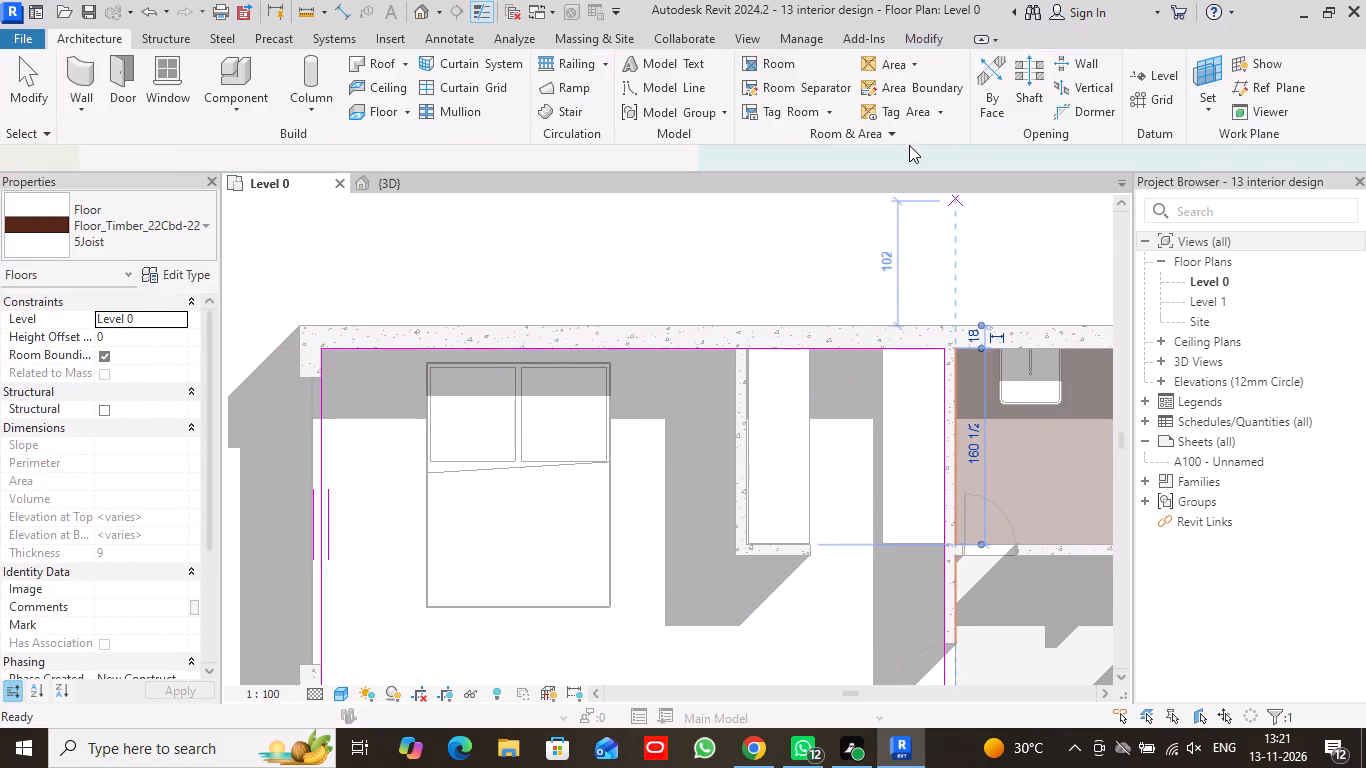
Examine the new bedroom timber floor and the surrounding rooms in the Level 0 plan and from several angles in the 3D view.
scroll(888, 244, "down", 3)
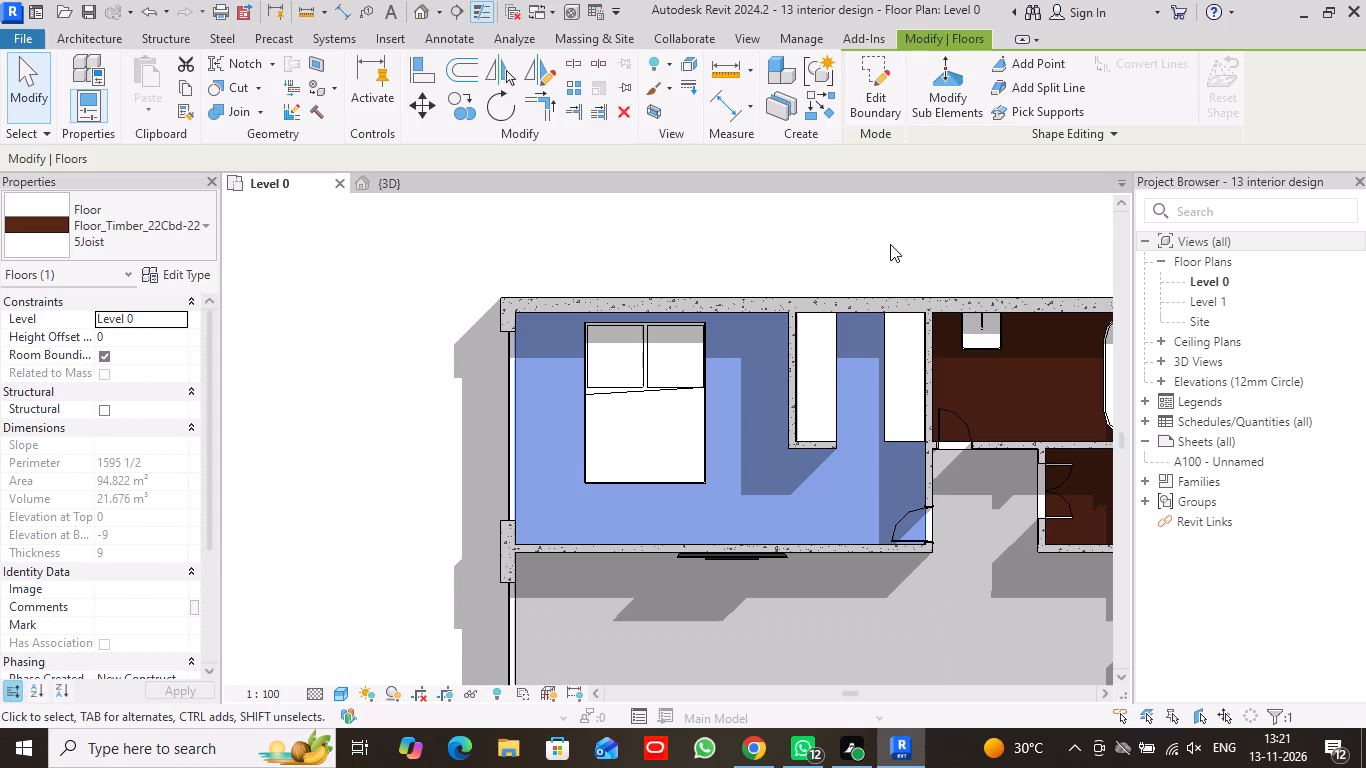
scroll(909, 353, "down", 1)
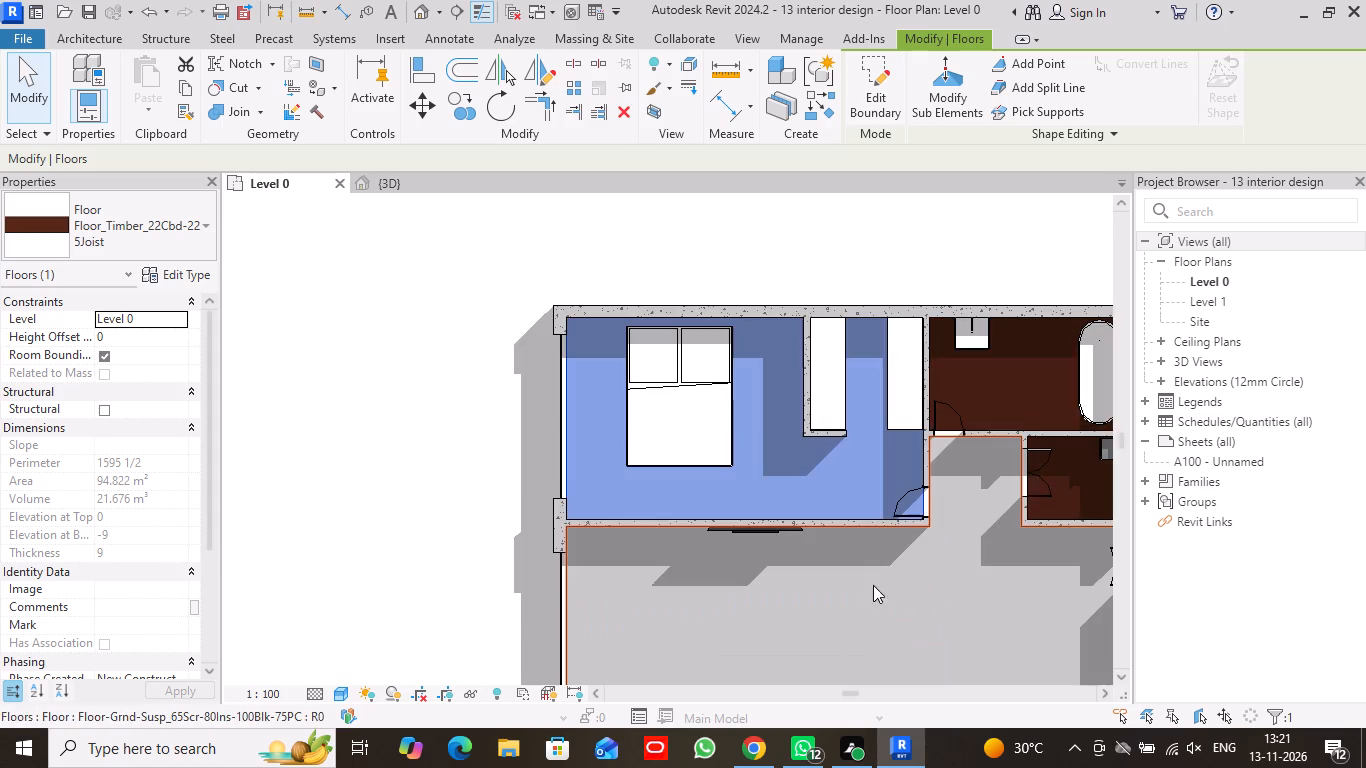
middle_click_drag(843, 603, 675, 474)
scroll(721, 482, "down", 1)
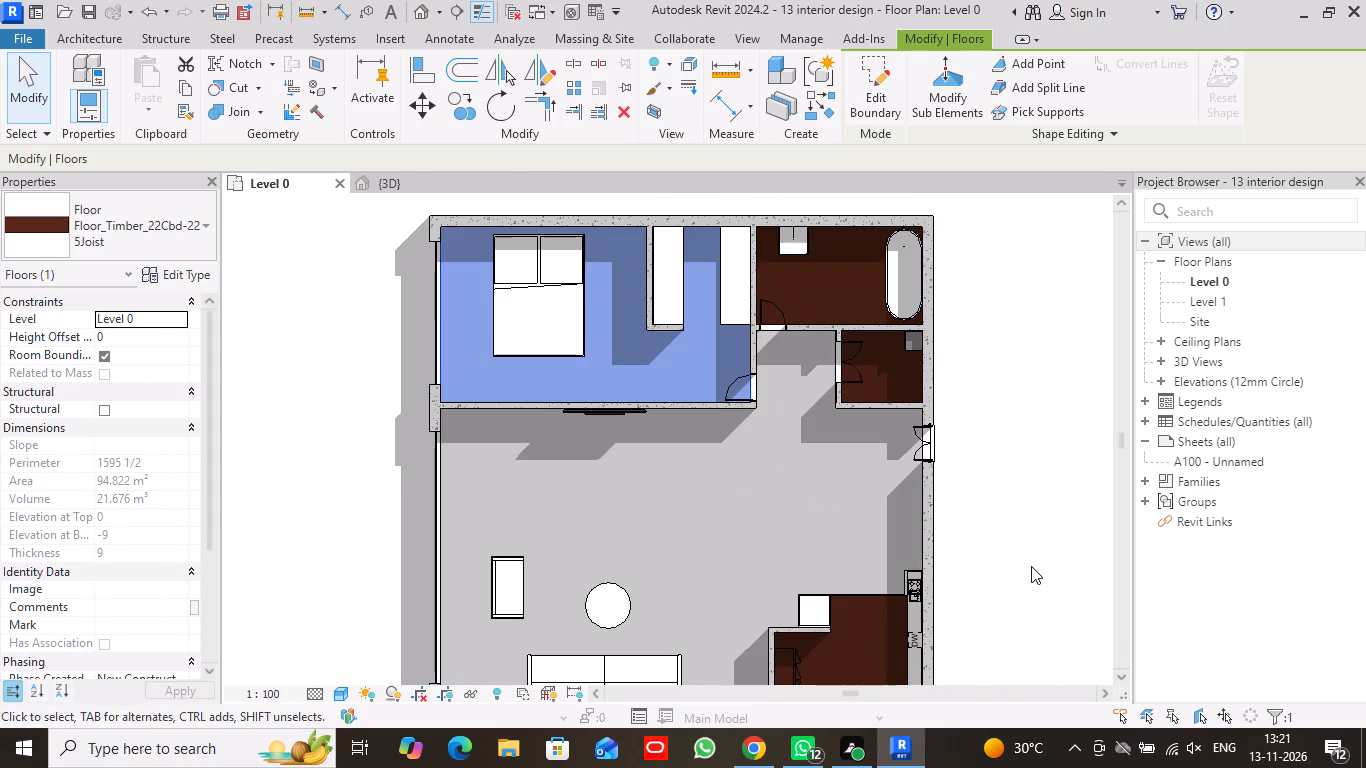
middle_click_drag(1030, 566, 1061, 401)
scroll(1055, 401, "down", 1)
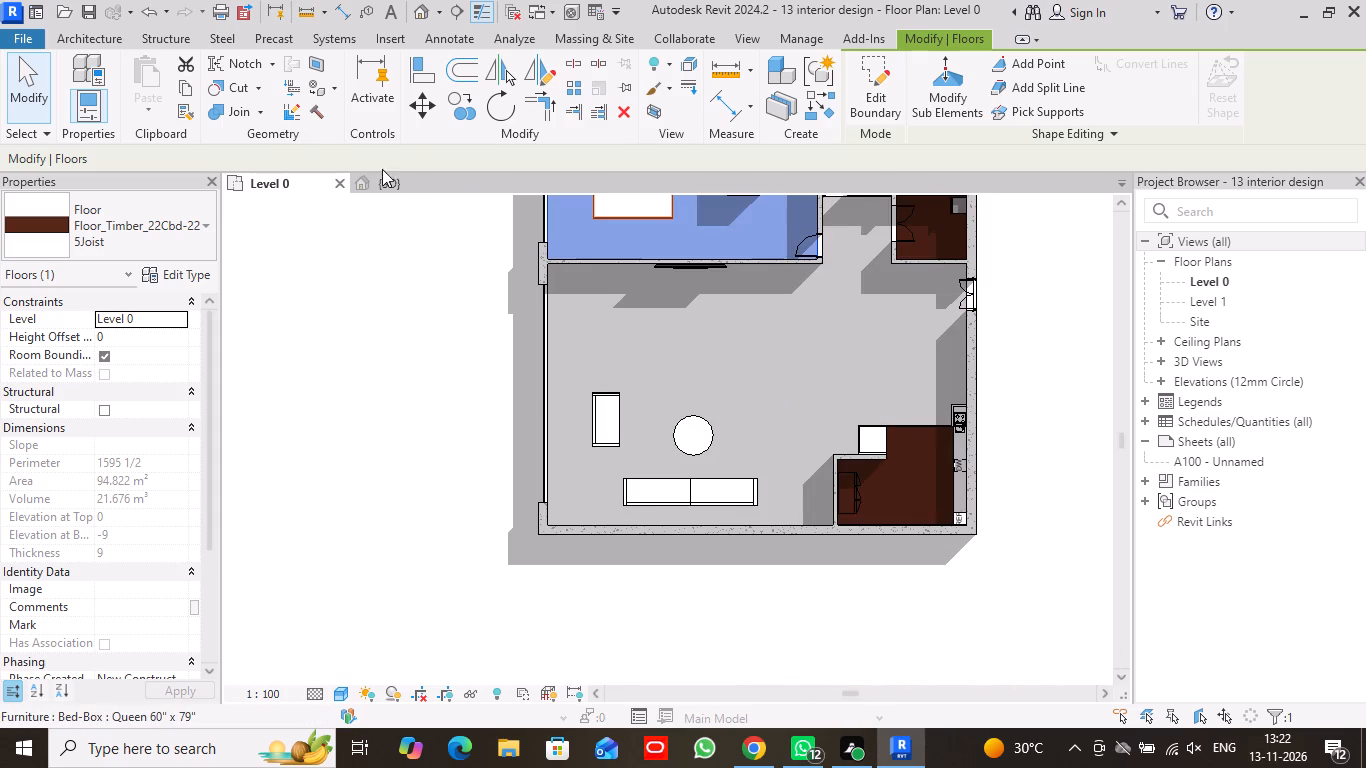
left_click(418, 181)
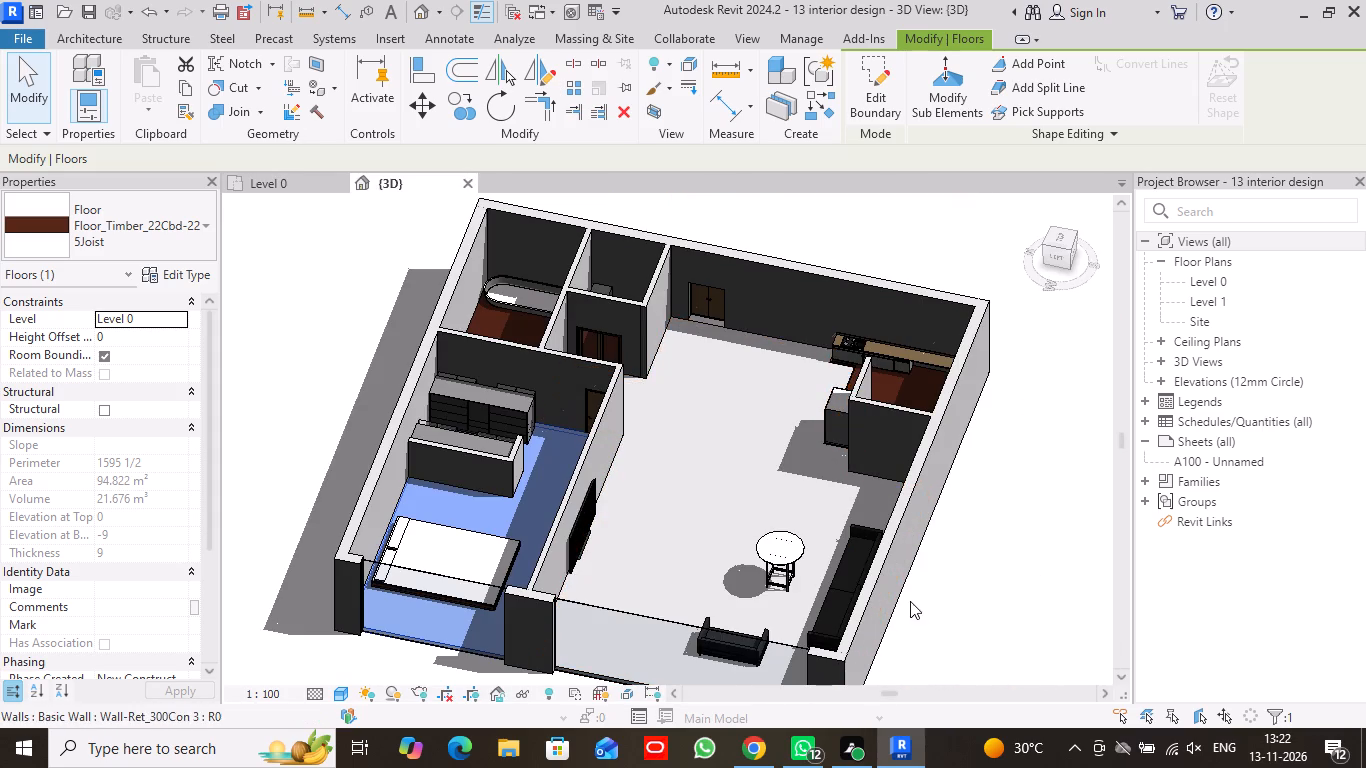
middle_click_drag(910, 604, 860, 522)
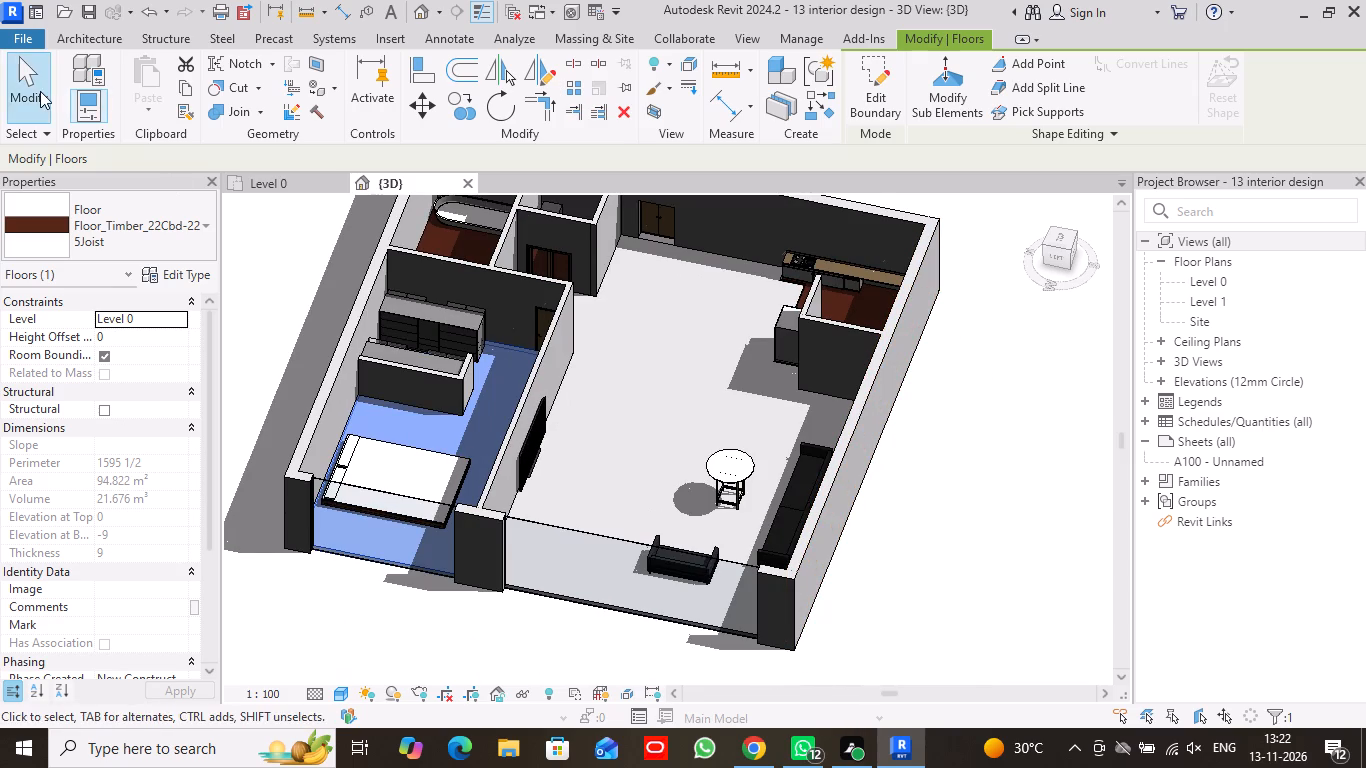
left_click(40, 91)
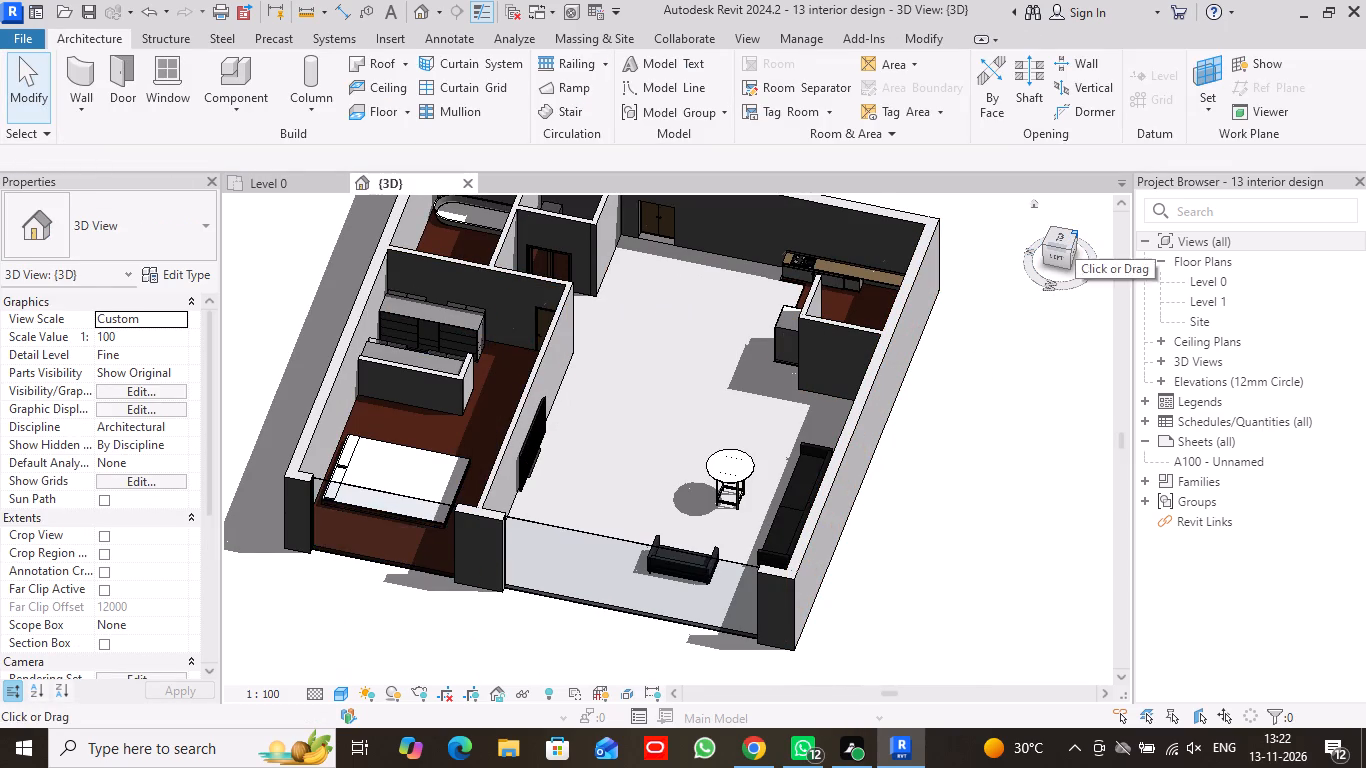
left_click_drag(1075, 232, 806, 250)
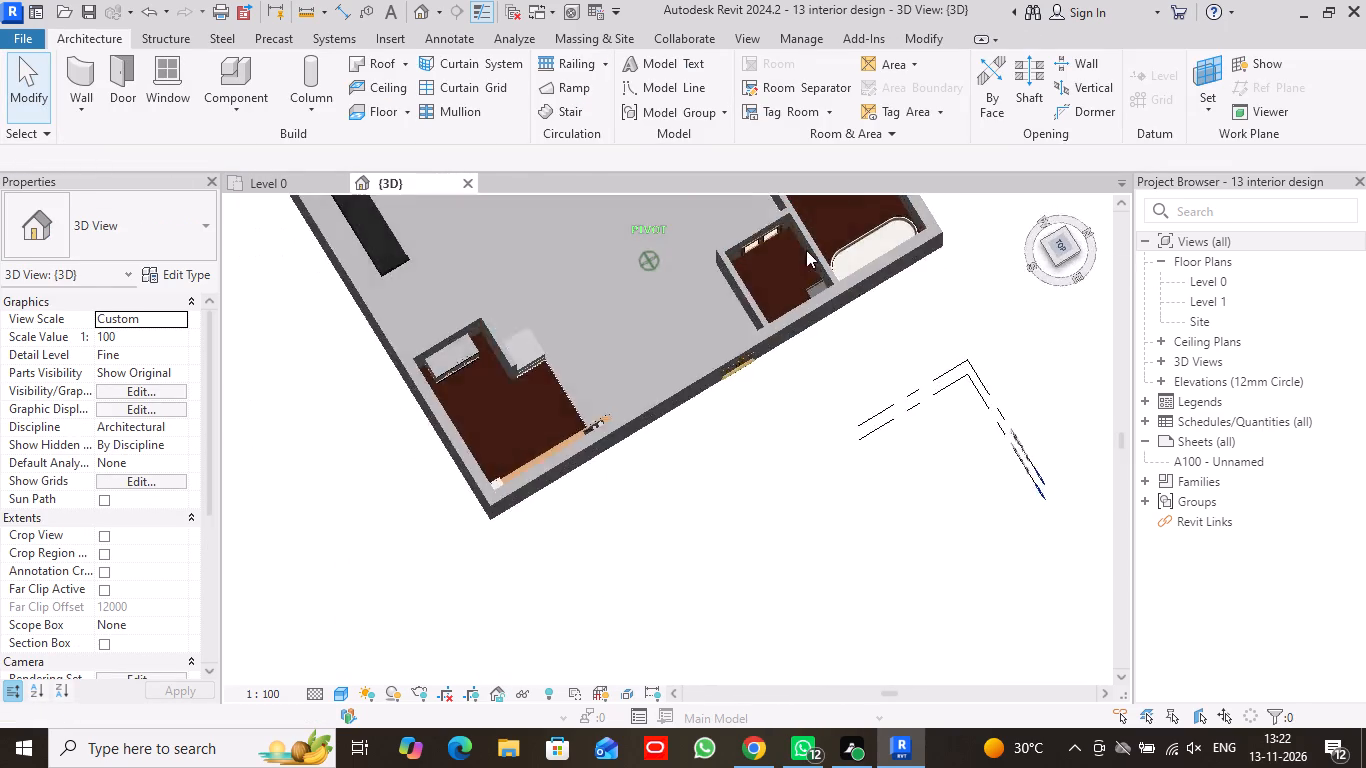
left_click_drag(806, 250, 806, 213)
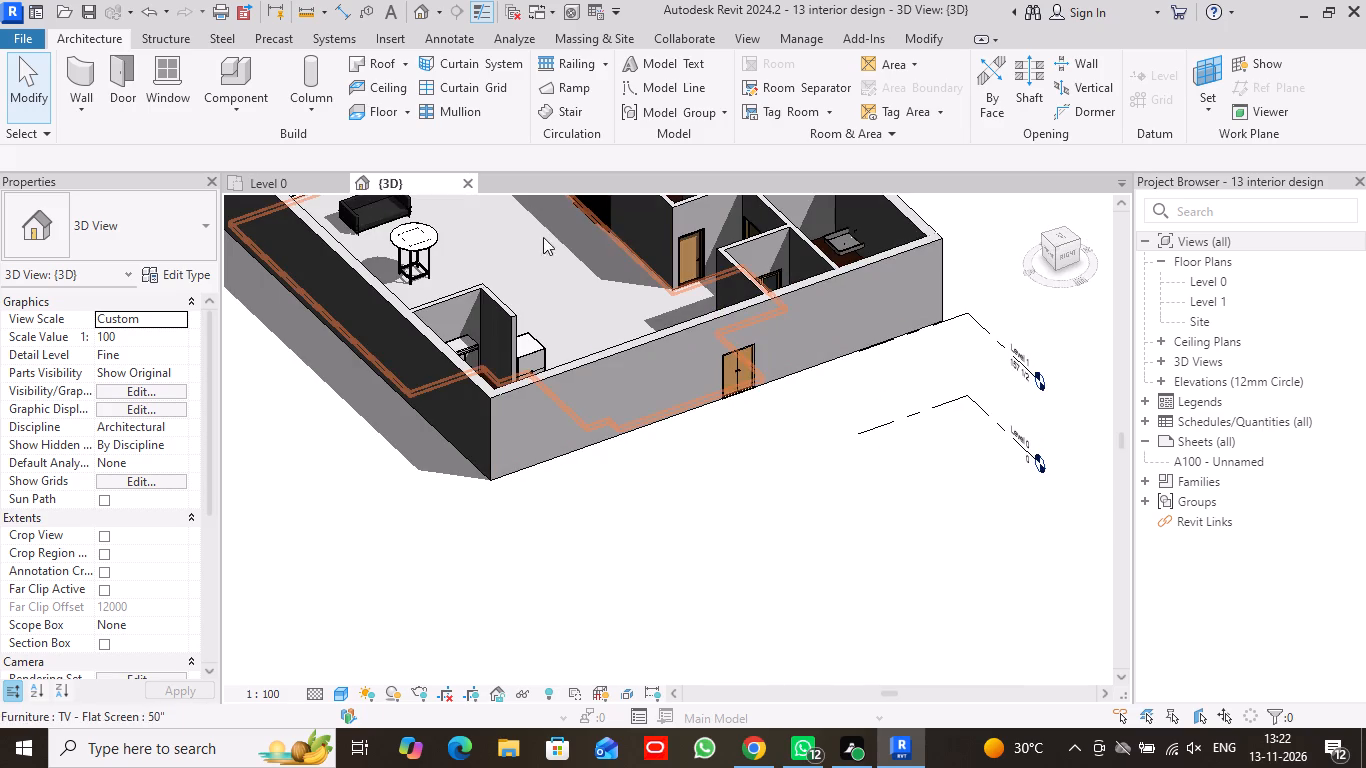
middle_click_drag(559, 241, 654, 451)
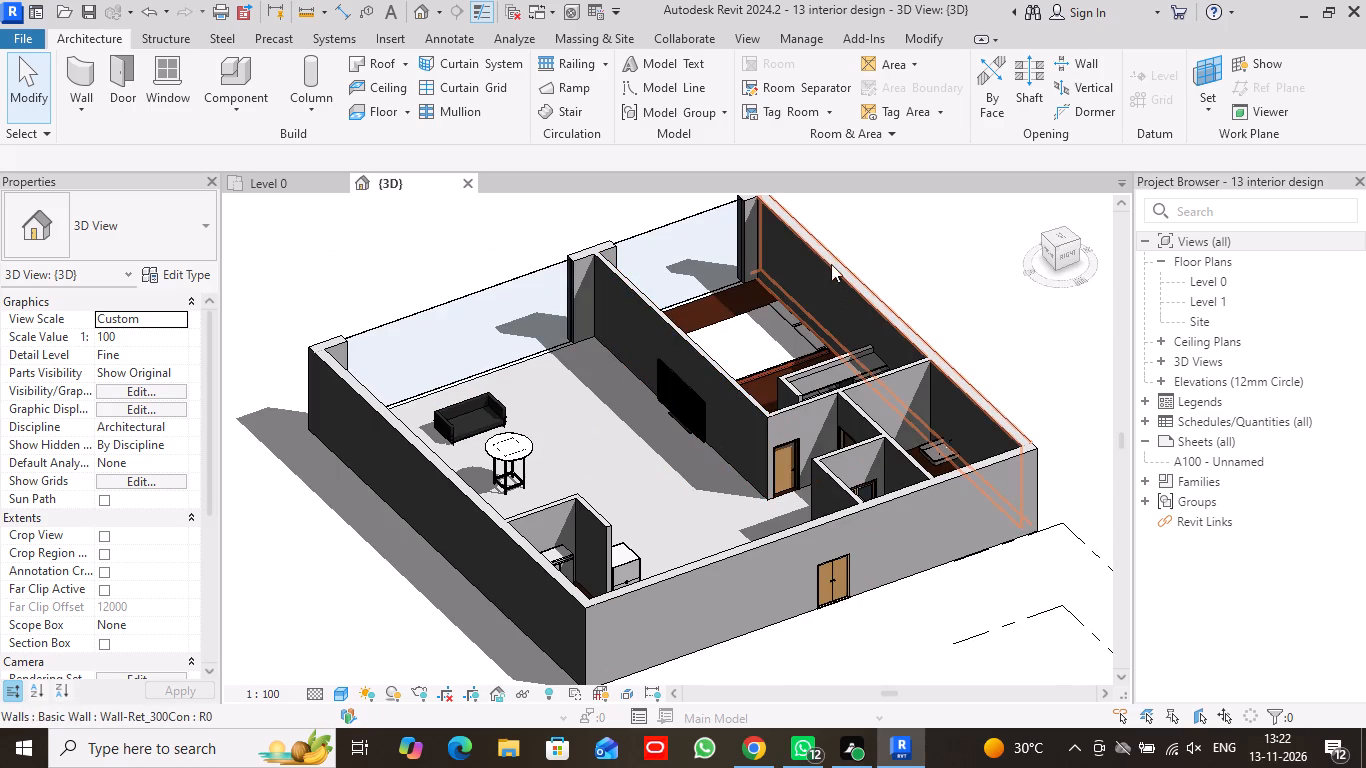
scroll(901, 238, "up", 1)
middle_click_drag(902, 234, 898, 288)
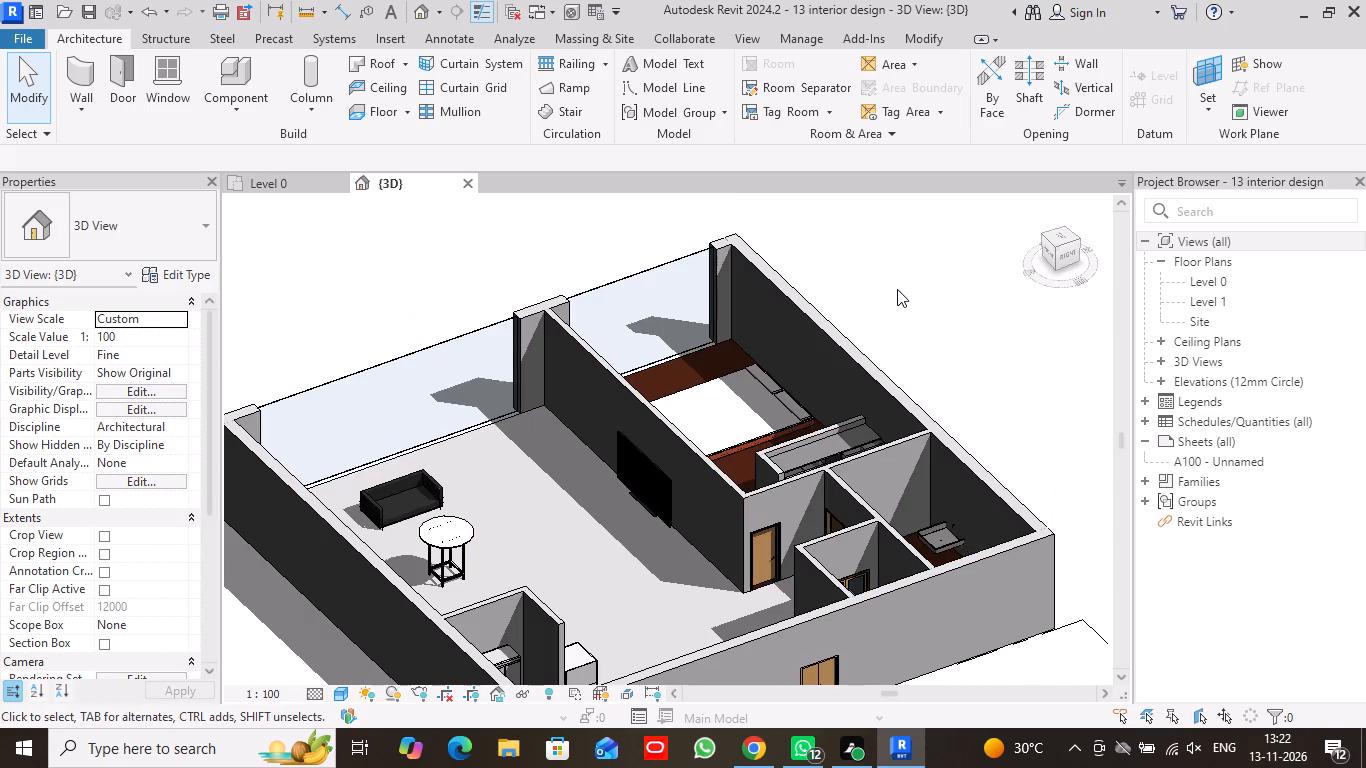
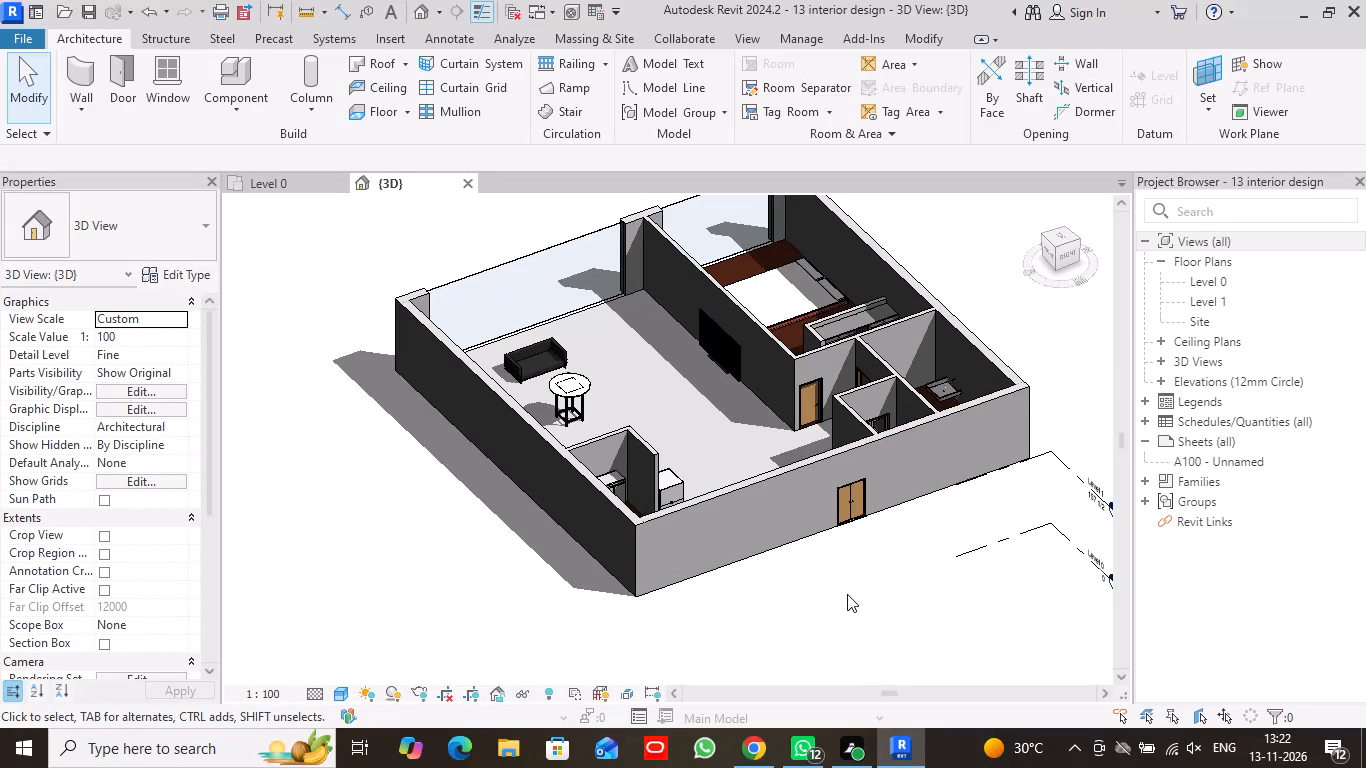
Start a floor boundary sketch on Level 0 and examine the available floor types.
left_click(371, 108)
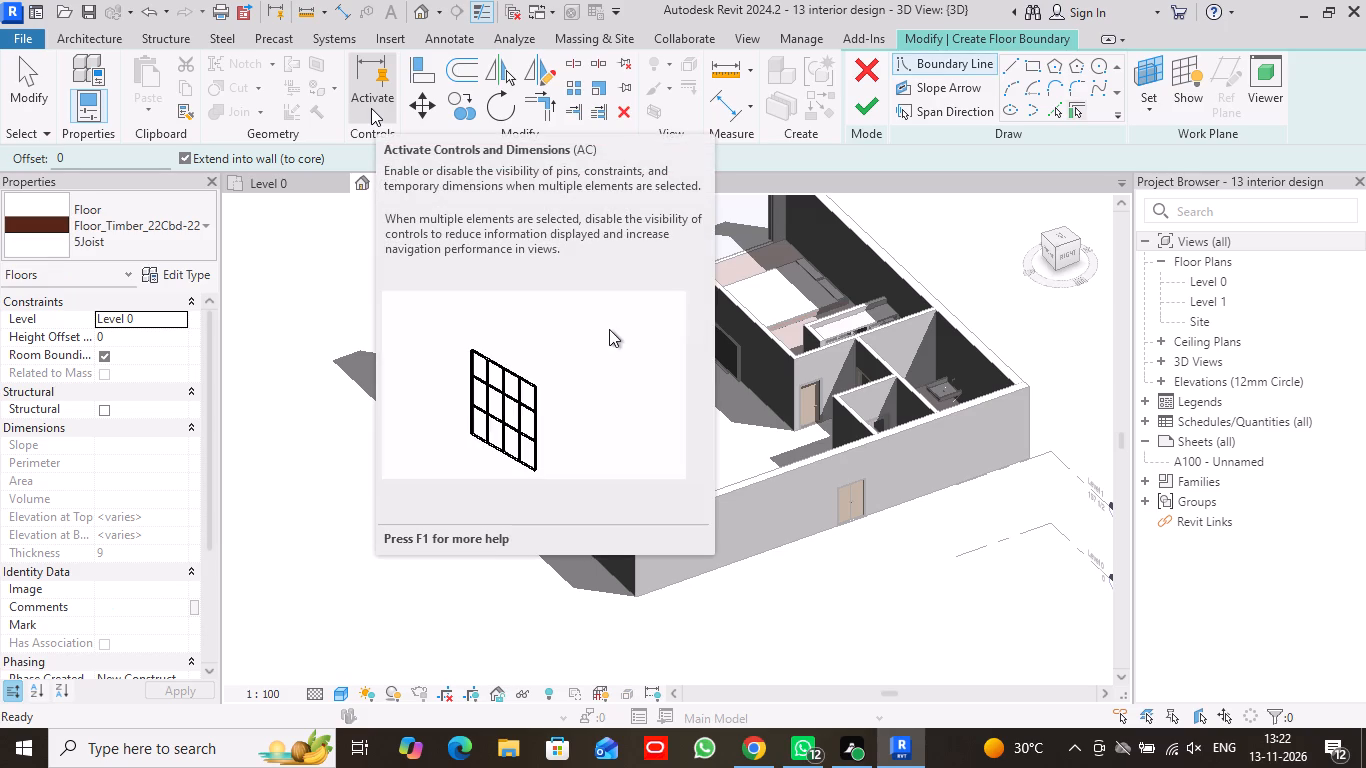
left_click(201, 226)
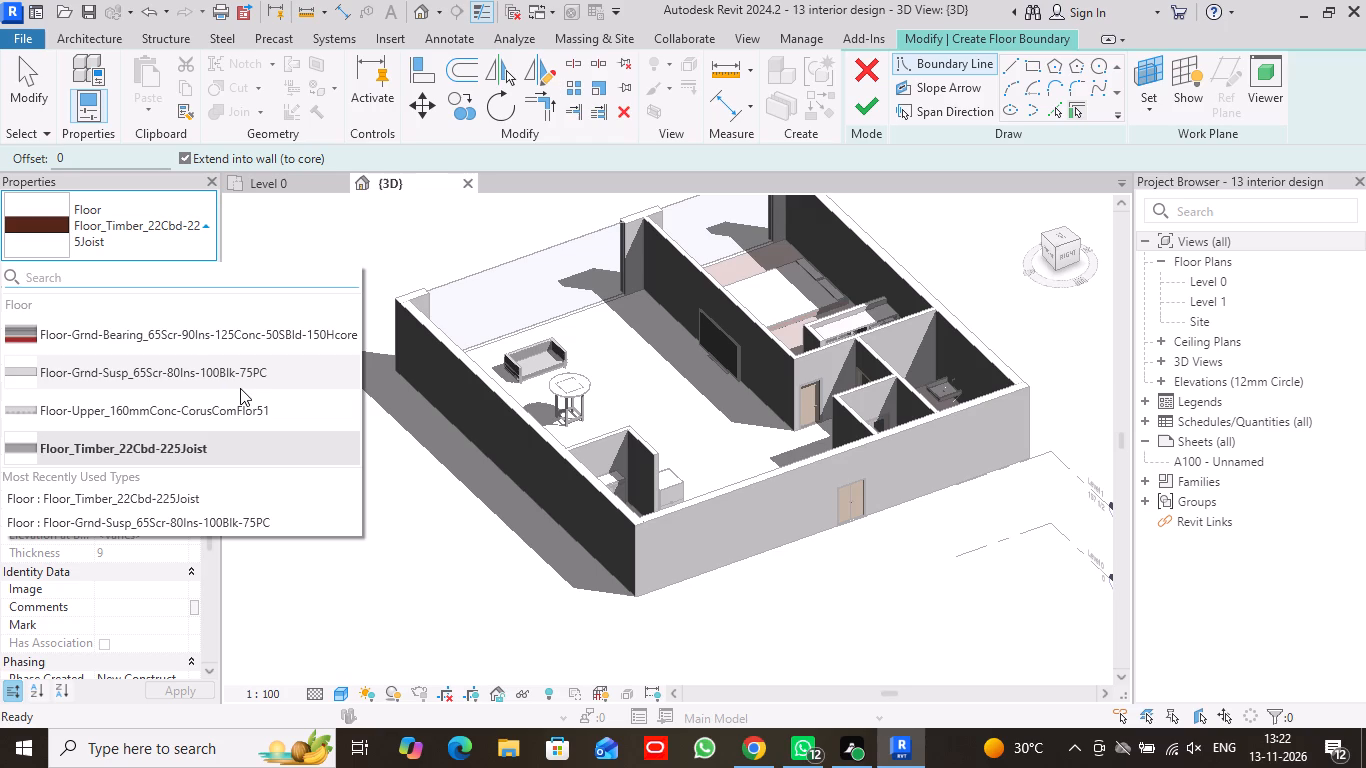
scroll(251, 426, "down", 1)
scroll(251, 426, "up", 4)
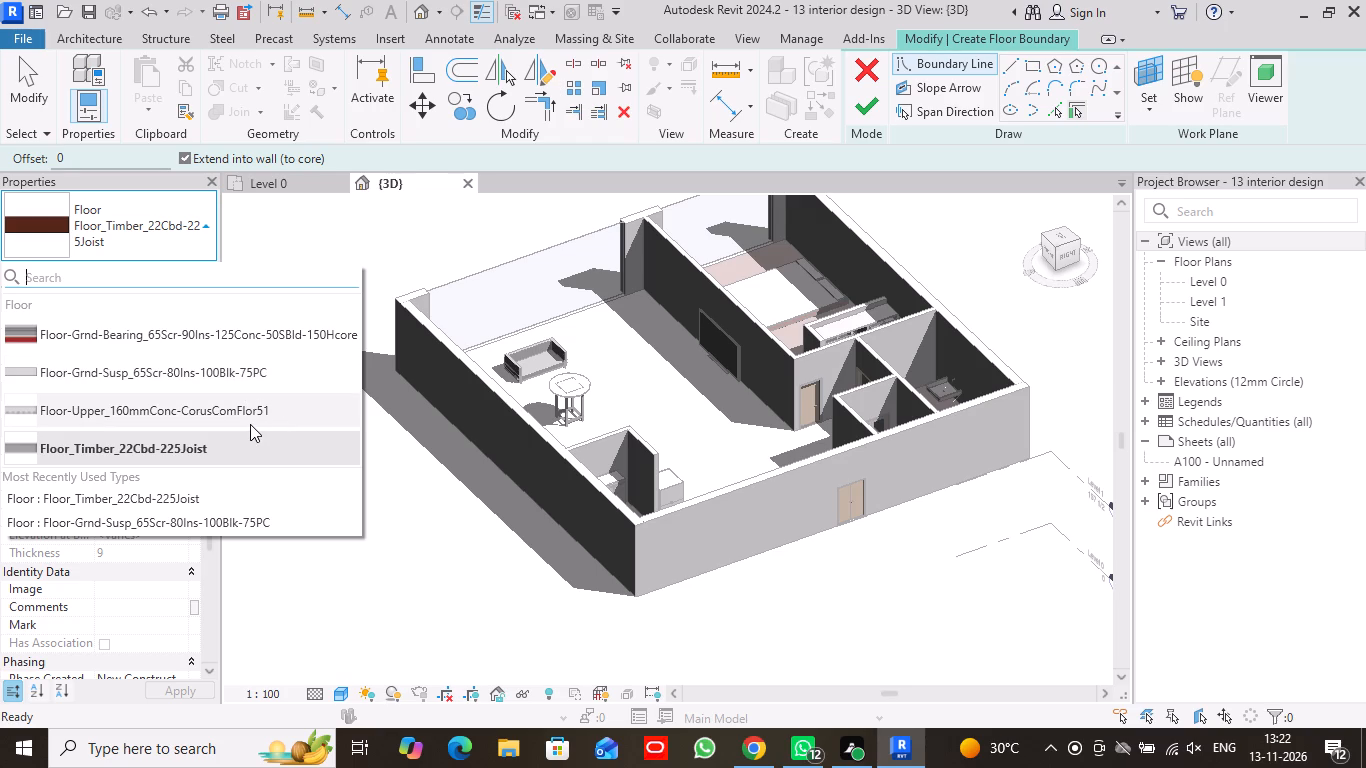
scroll(250, 424, "up", 1)
scroll(250, 434, "down", 3)
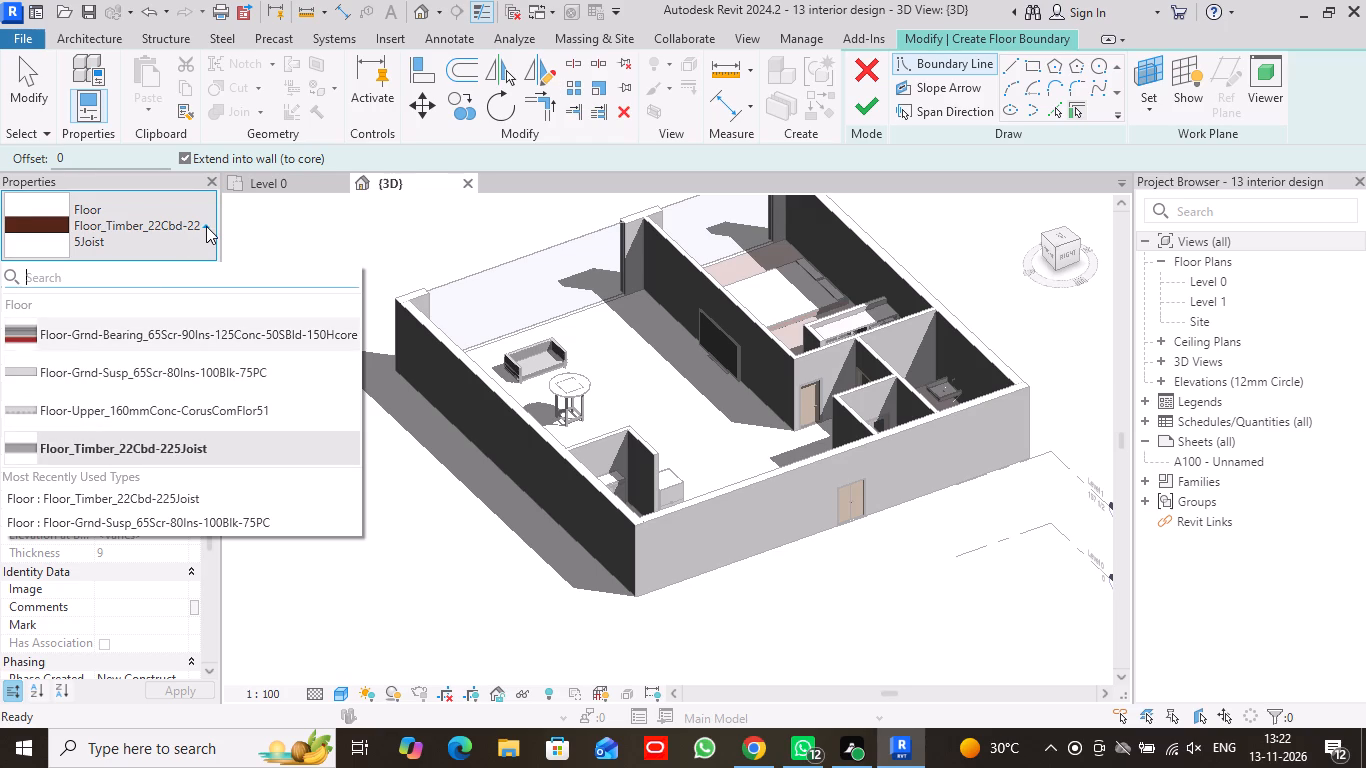
left_click(206, 226)
scroll(163, 376, "up", 4)
scroll(163, 376, "down", 4)
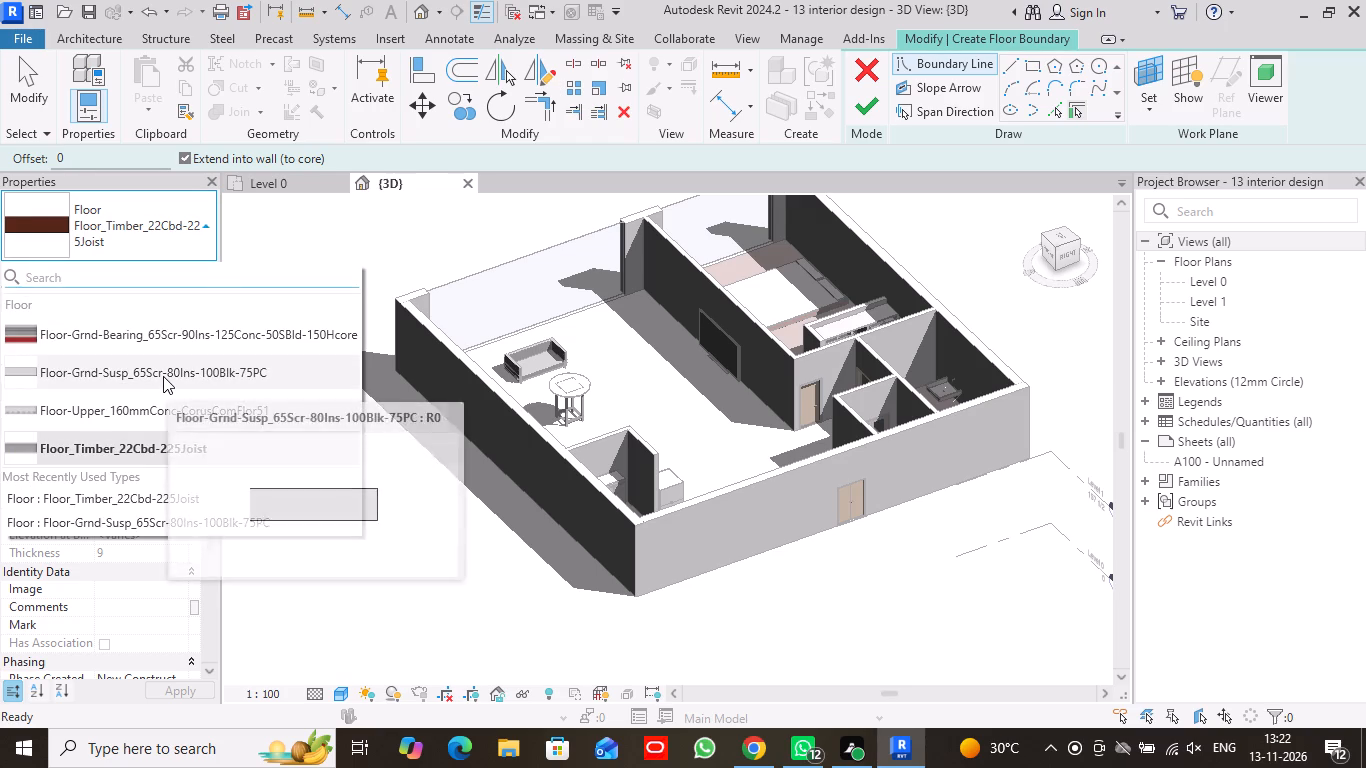
scroll(163, 376, "down", 12)
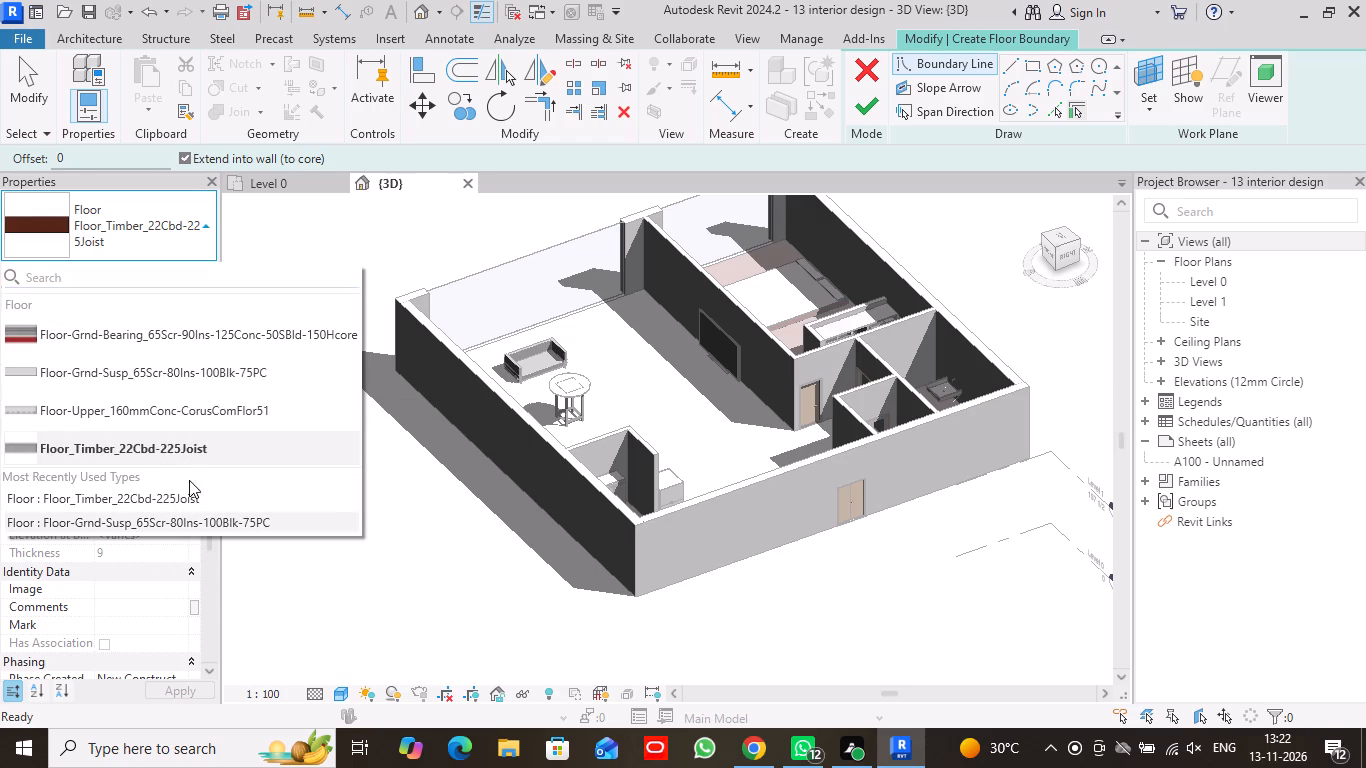
scroll(211, 380, "up", 6)
left_click(637, 371)
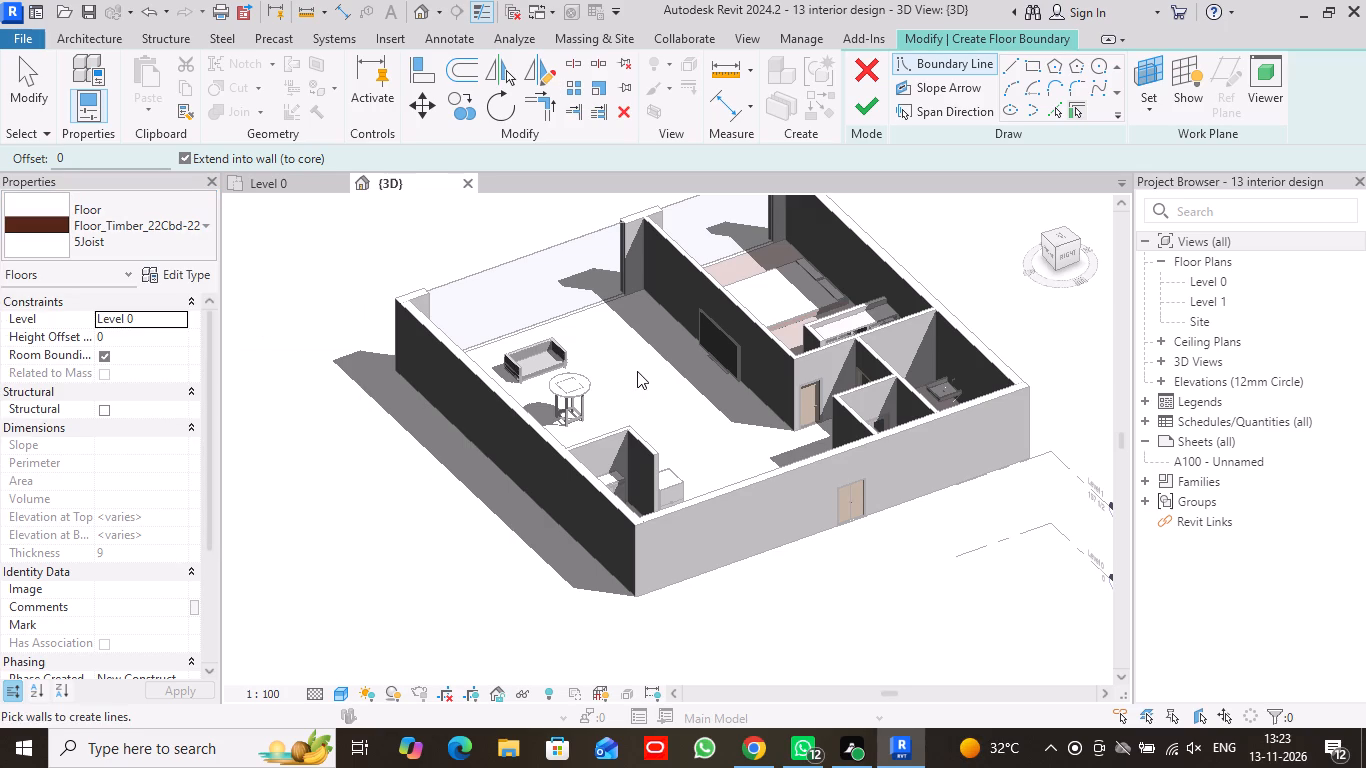
Pick the exterior wall containing the double entrance door as a floor boundary line in the 3D view.
left_click(316, 183)
left_click(744, 383)
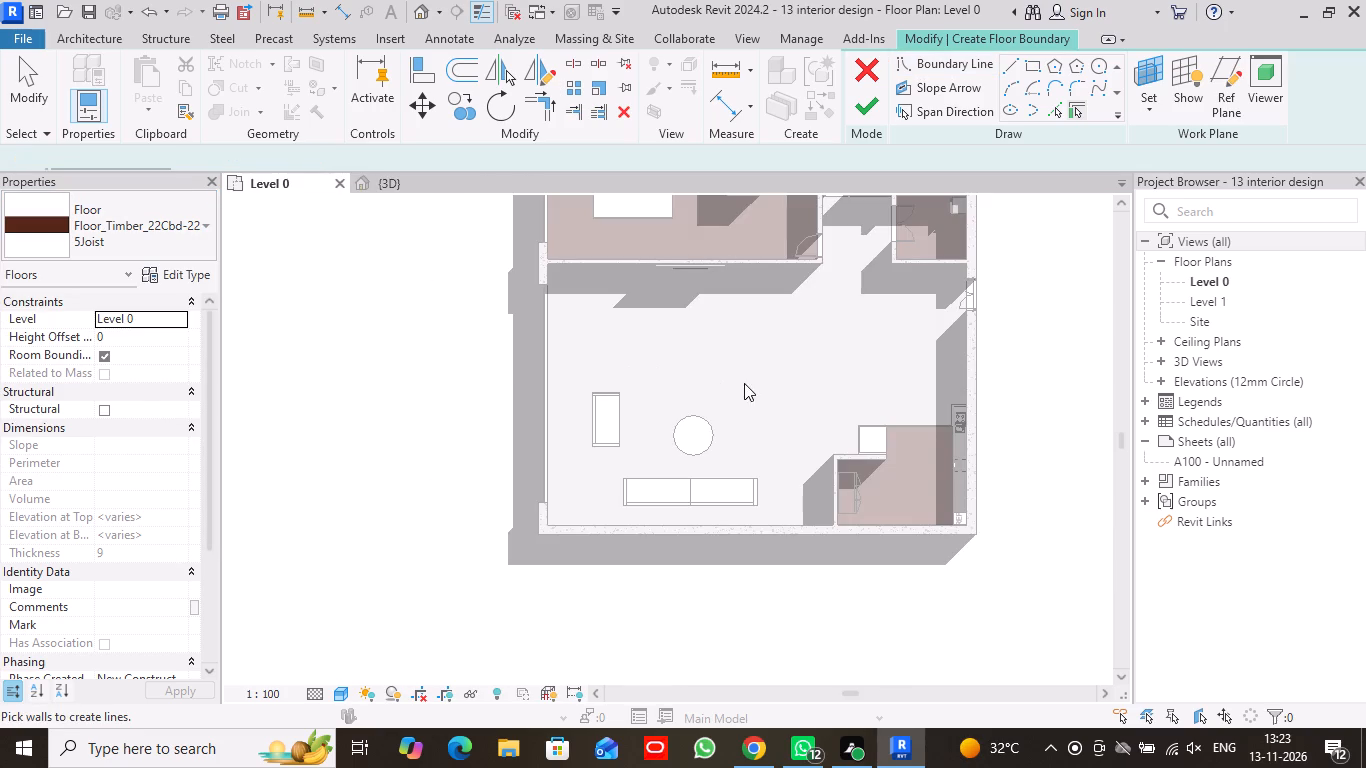
left_click(384, 184)
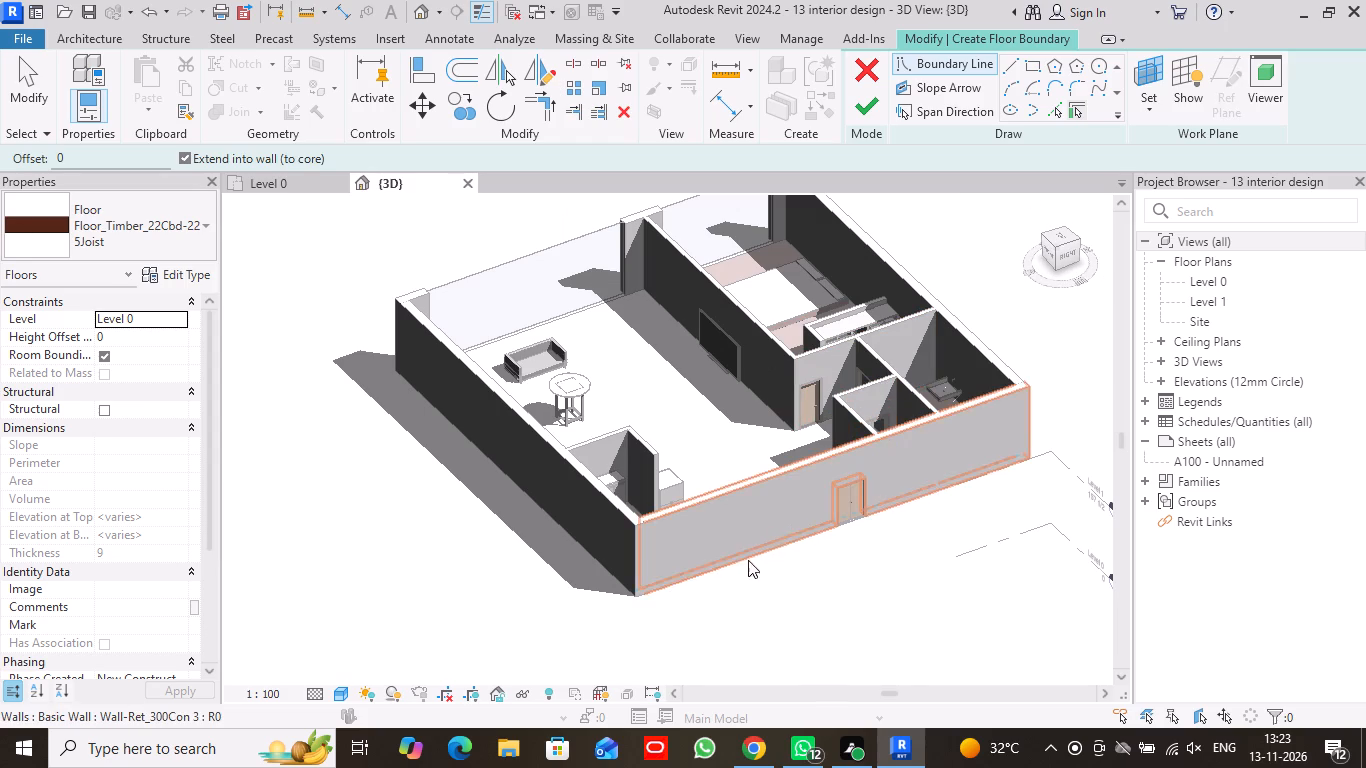
scroll(652, 586, "up", 5)
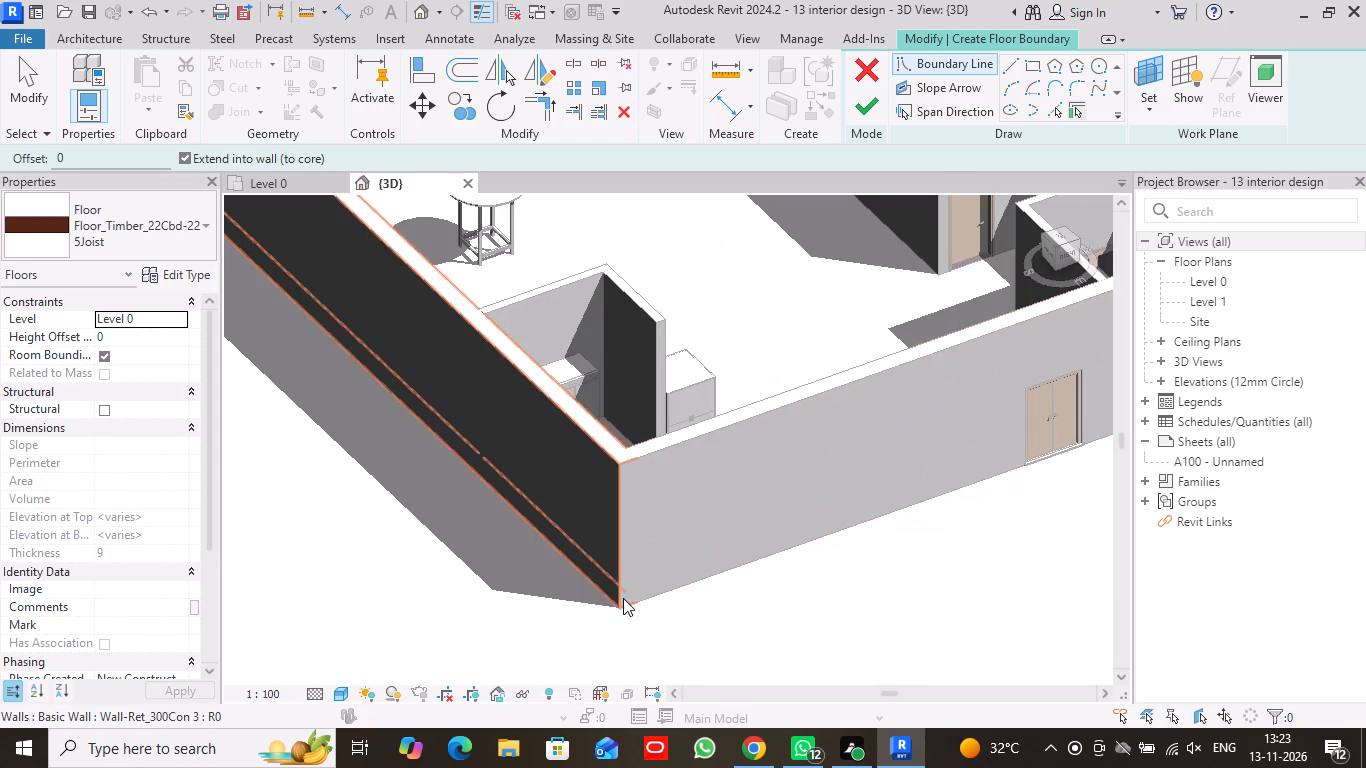
double_click(803, 349)
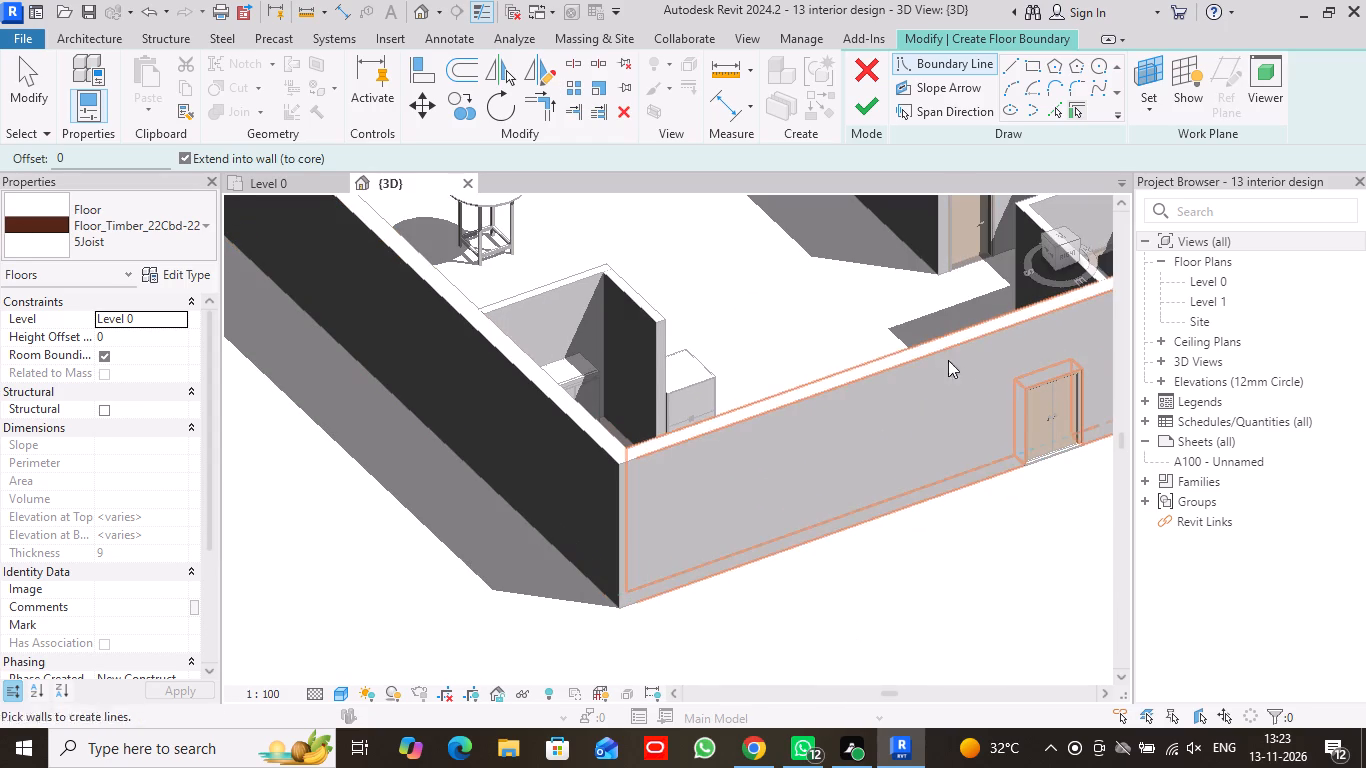
scroll(1022, 476, "up", 1)
left_click(1059, 451)
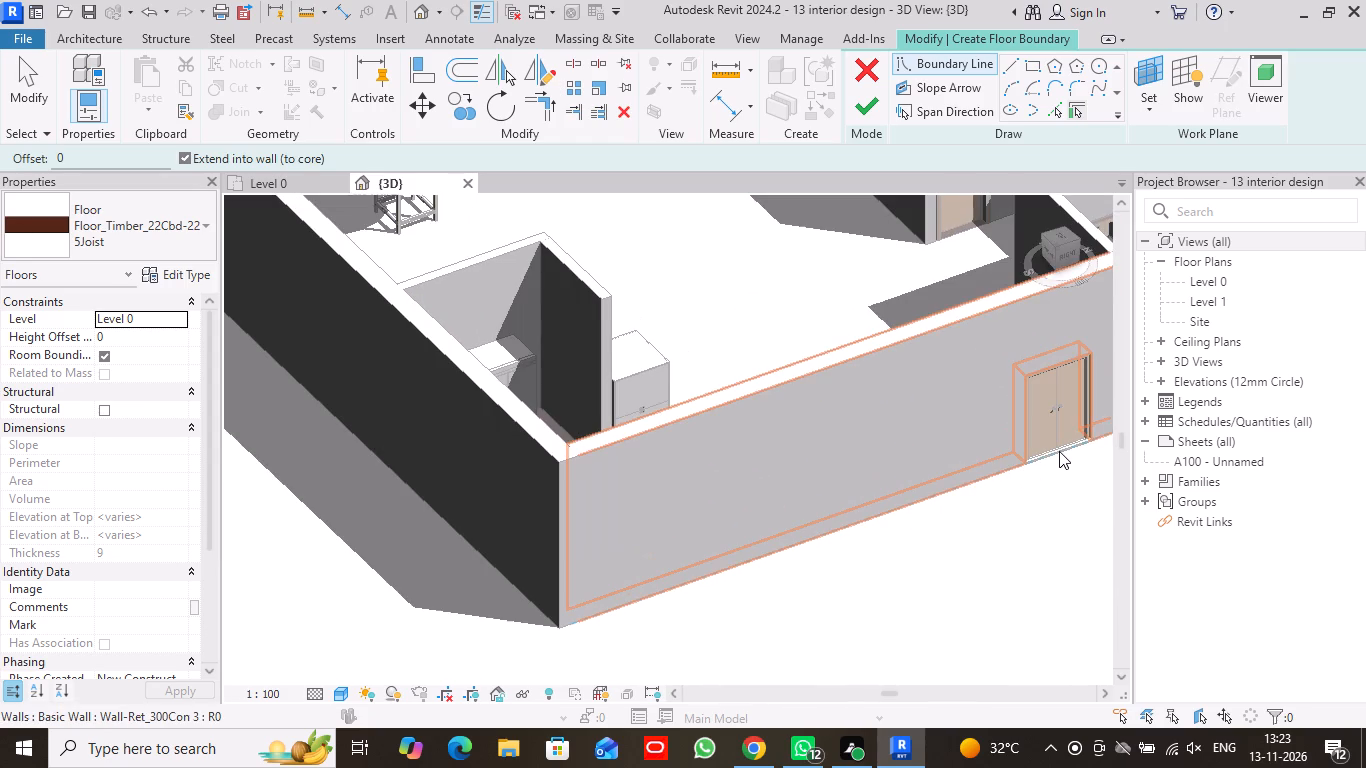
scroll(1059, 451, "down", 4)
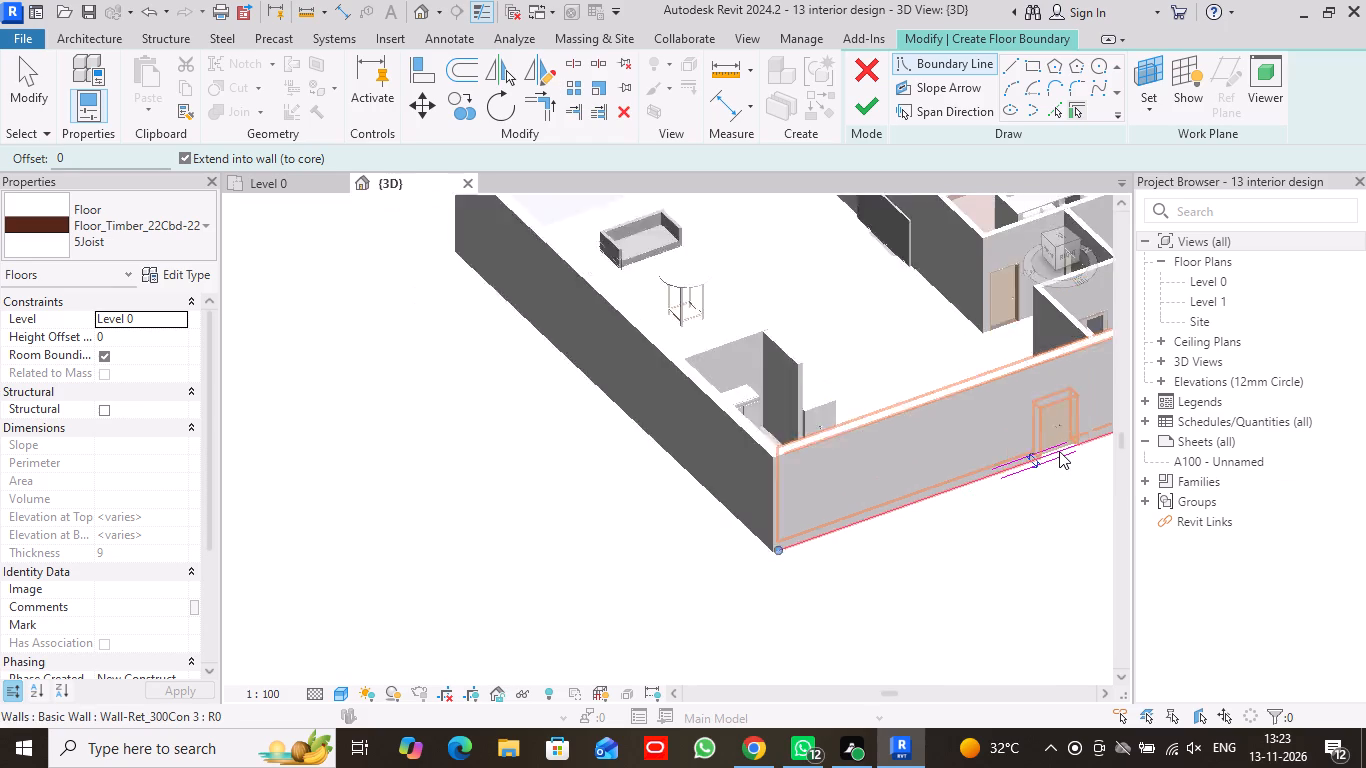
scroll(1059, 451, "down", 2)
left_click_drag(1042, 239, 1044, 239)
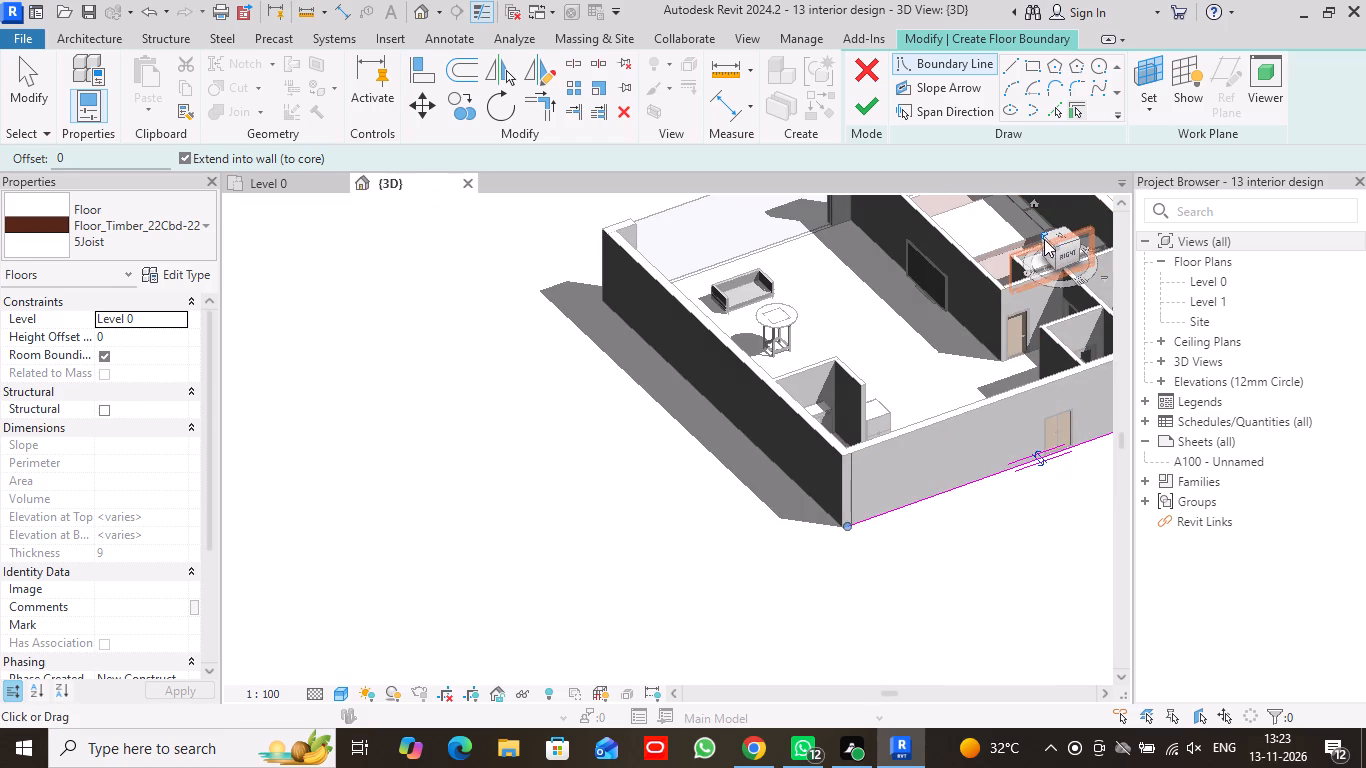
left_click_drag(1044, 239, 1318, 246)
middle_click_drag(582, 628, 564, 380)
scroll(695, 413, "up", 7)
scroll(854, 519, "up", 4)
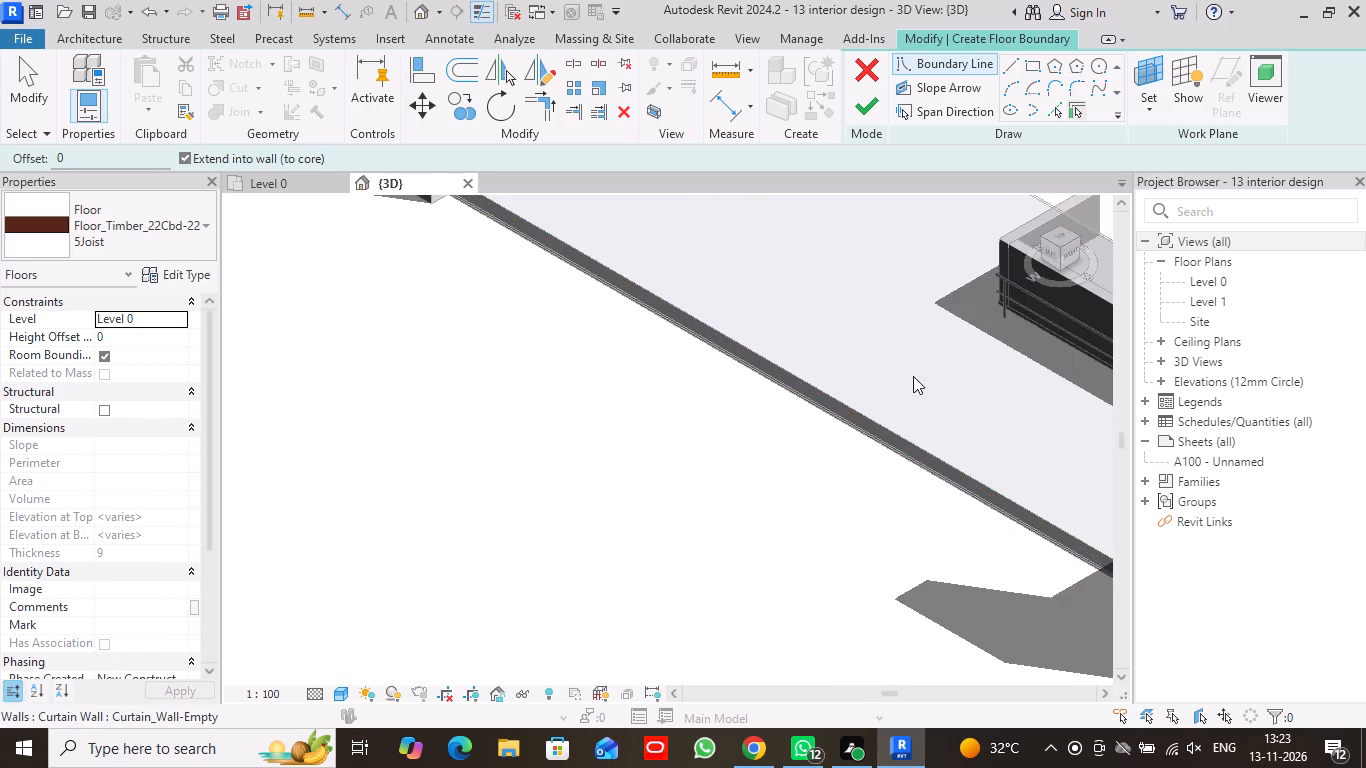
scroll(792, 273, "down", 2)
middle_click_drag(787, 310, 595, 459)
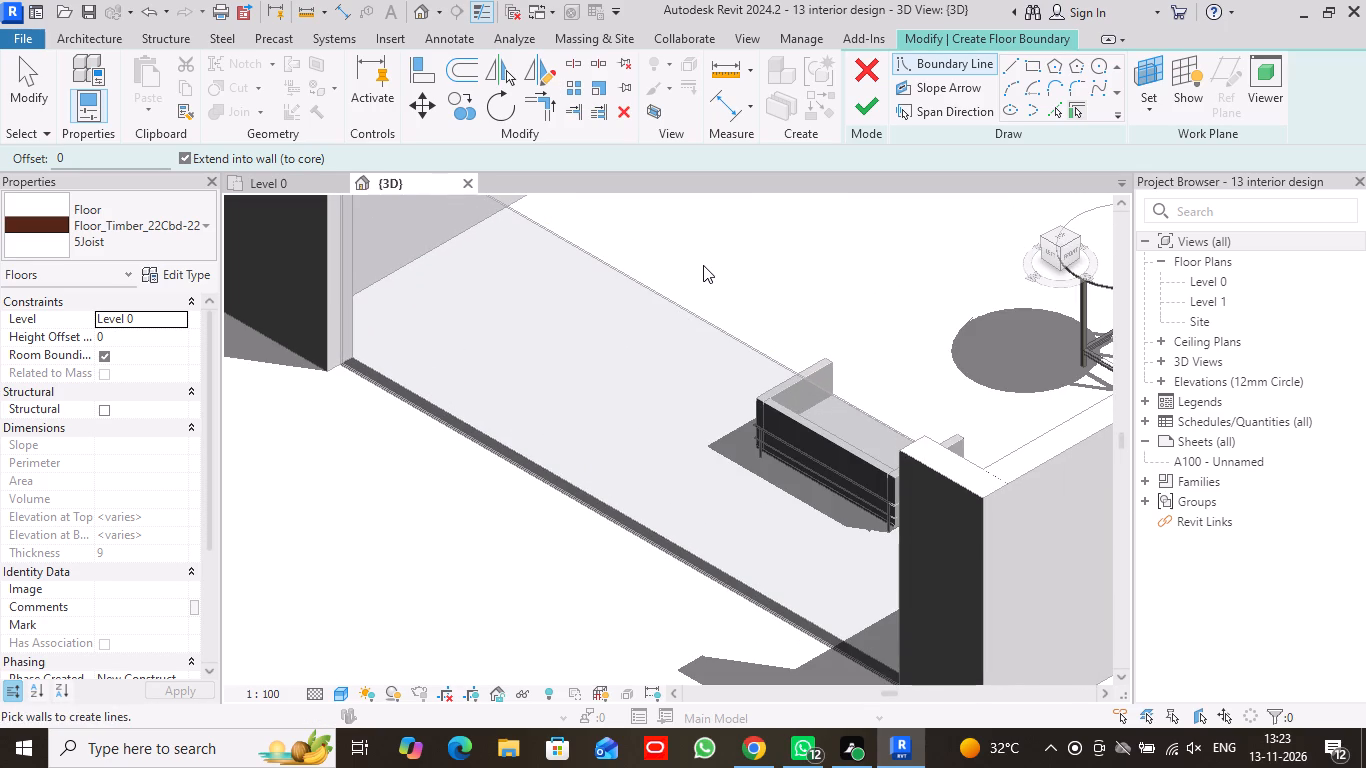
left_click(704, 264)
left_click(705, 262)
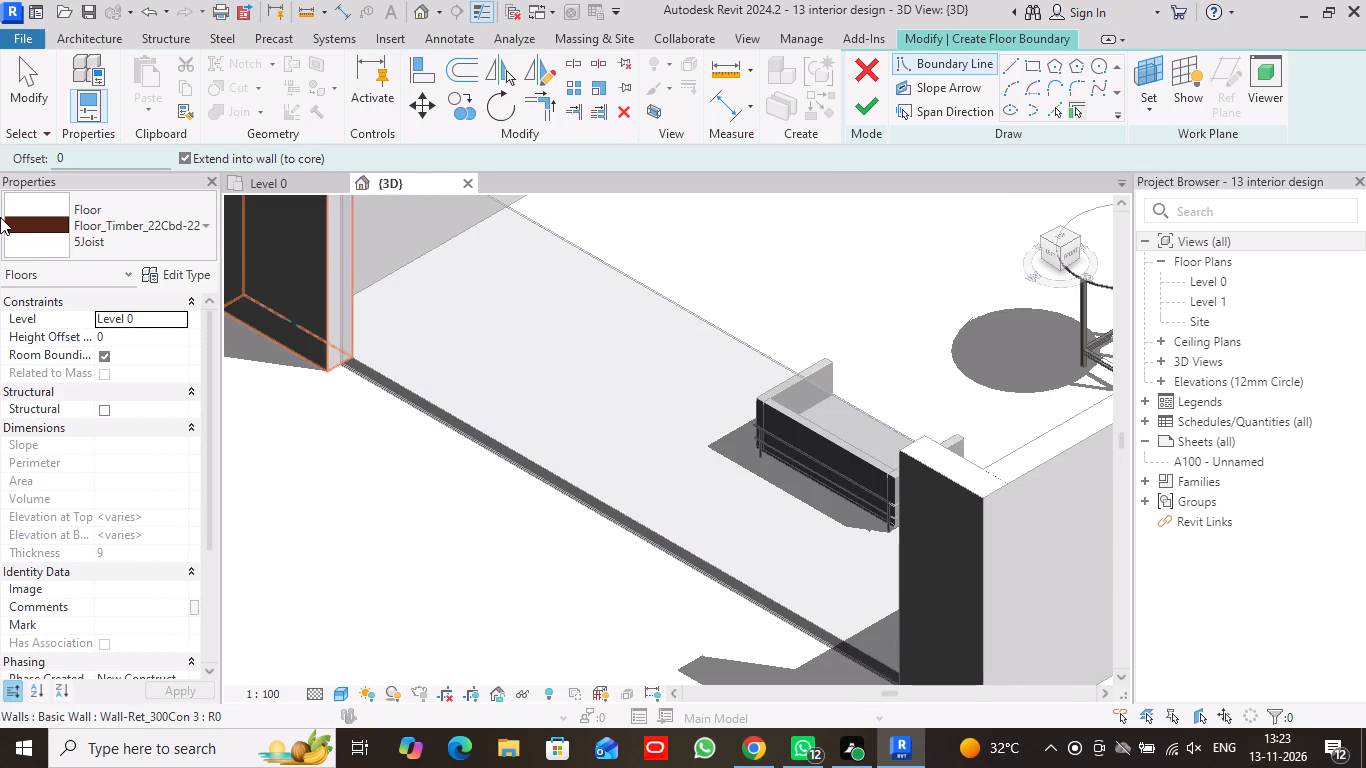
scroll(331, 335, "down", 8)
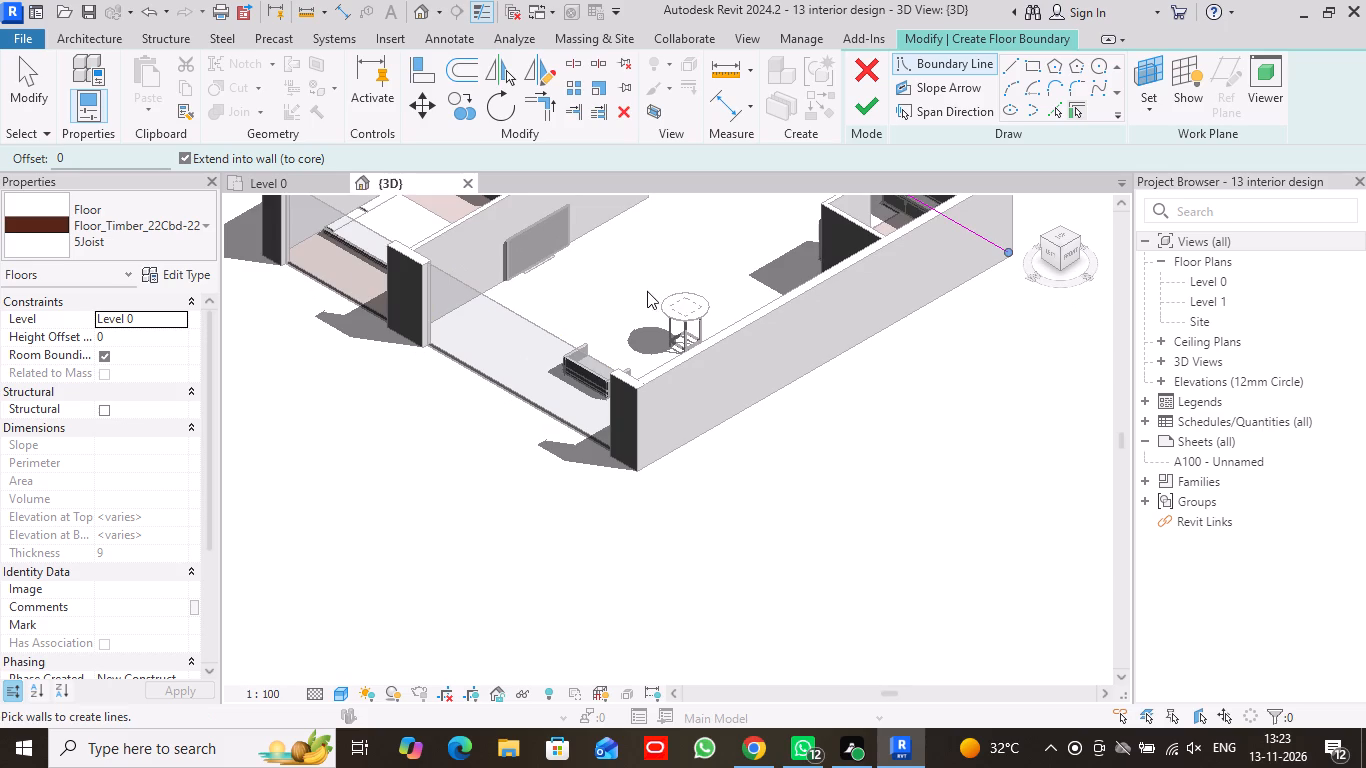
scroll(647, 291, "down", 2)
Set the floor type to Floor-Upper_160mmConc-CorusComFlor51.
left_click(201, 224)
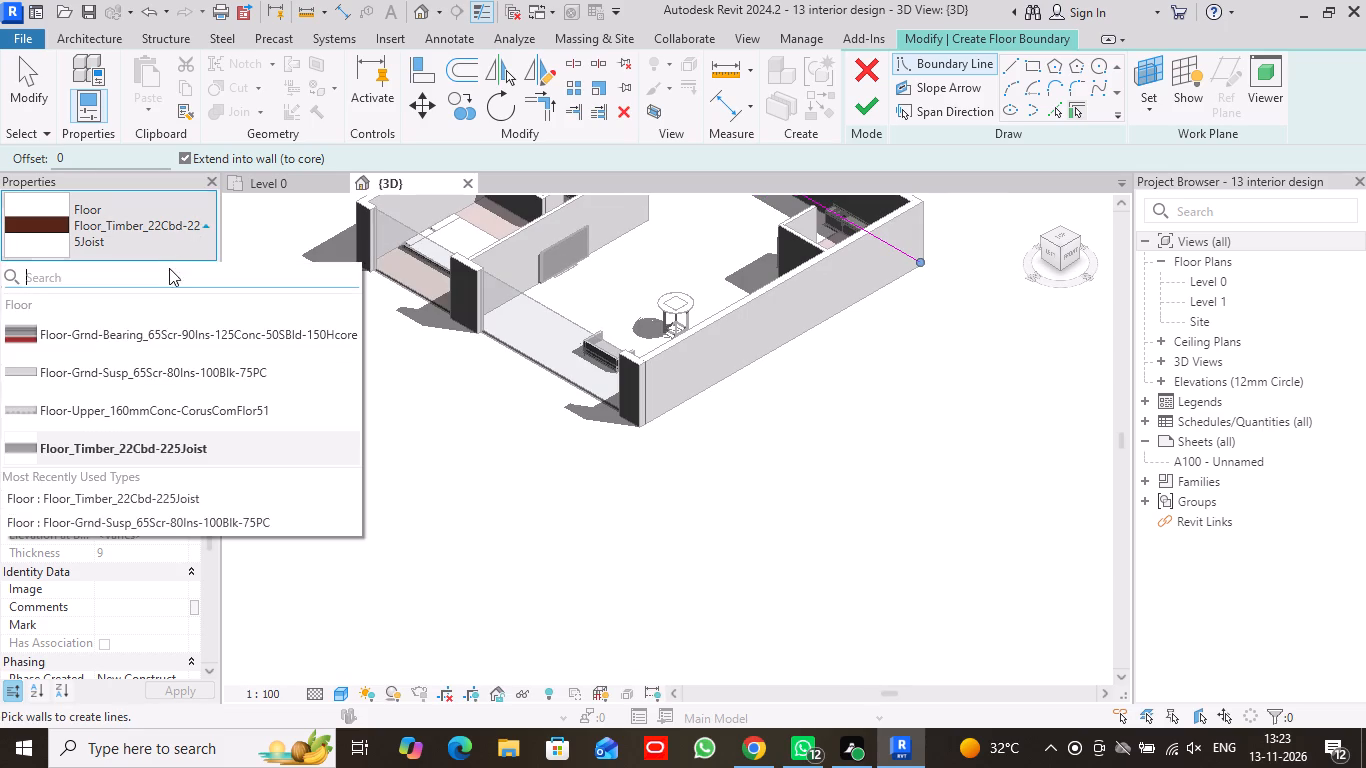
left_click(154, 405)
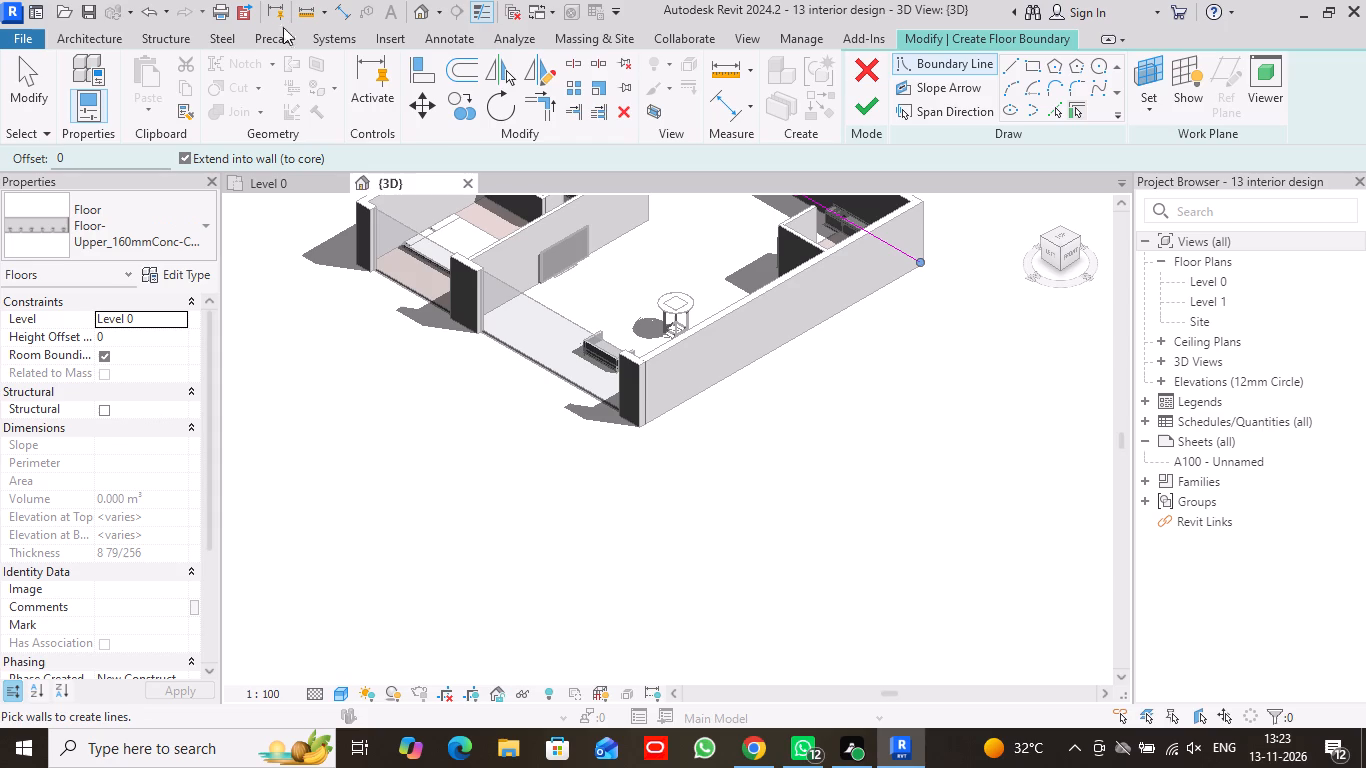
On the Level 0 plan, draw three connected boundary lines outside the glazed facade, enclosing a strip about 168 deep and 827 long.
left_click(302, 176)
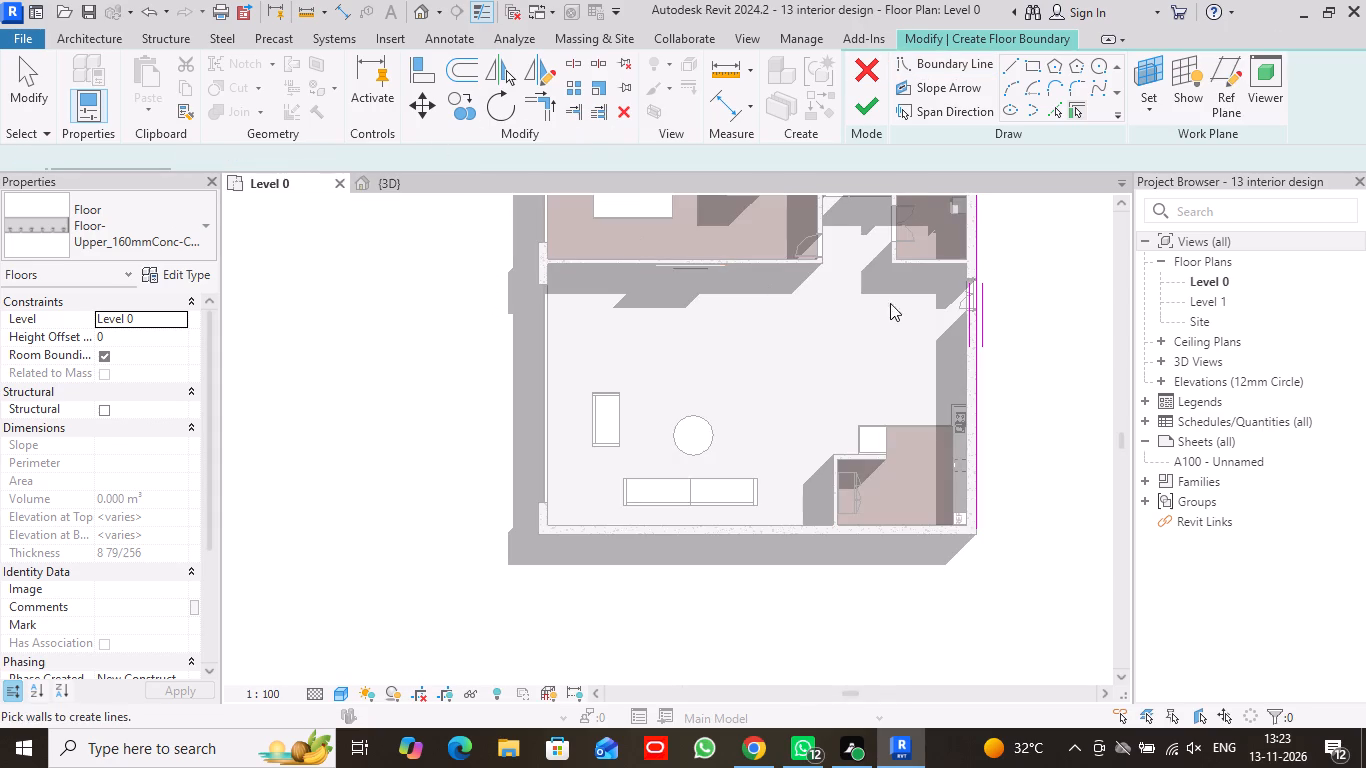
scroll(676, 317, "down", 2)
middle_click_drag(673, 326, 788, 351)
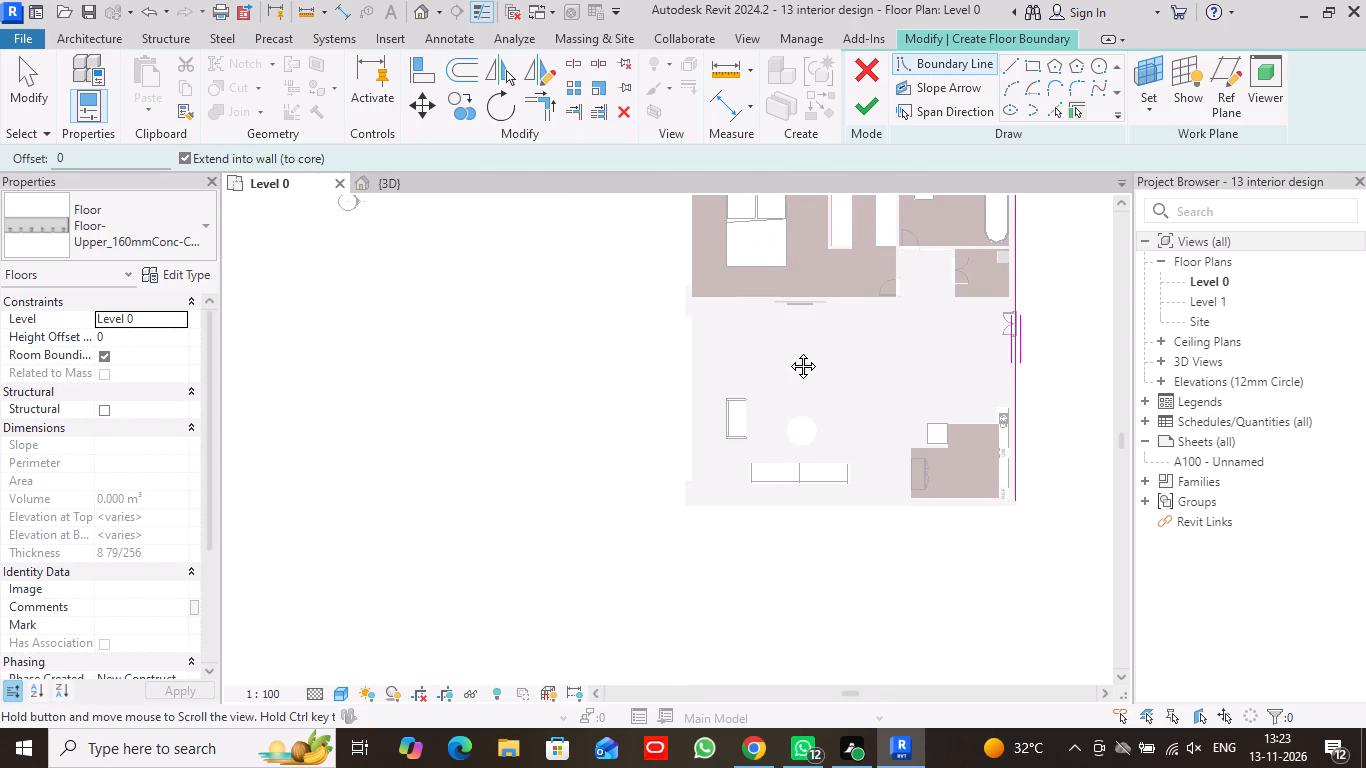
middle_click_drag(788, 351, 793, 373)
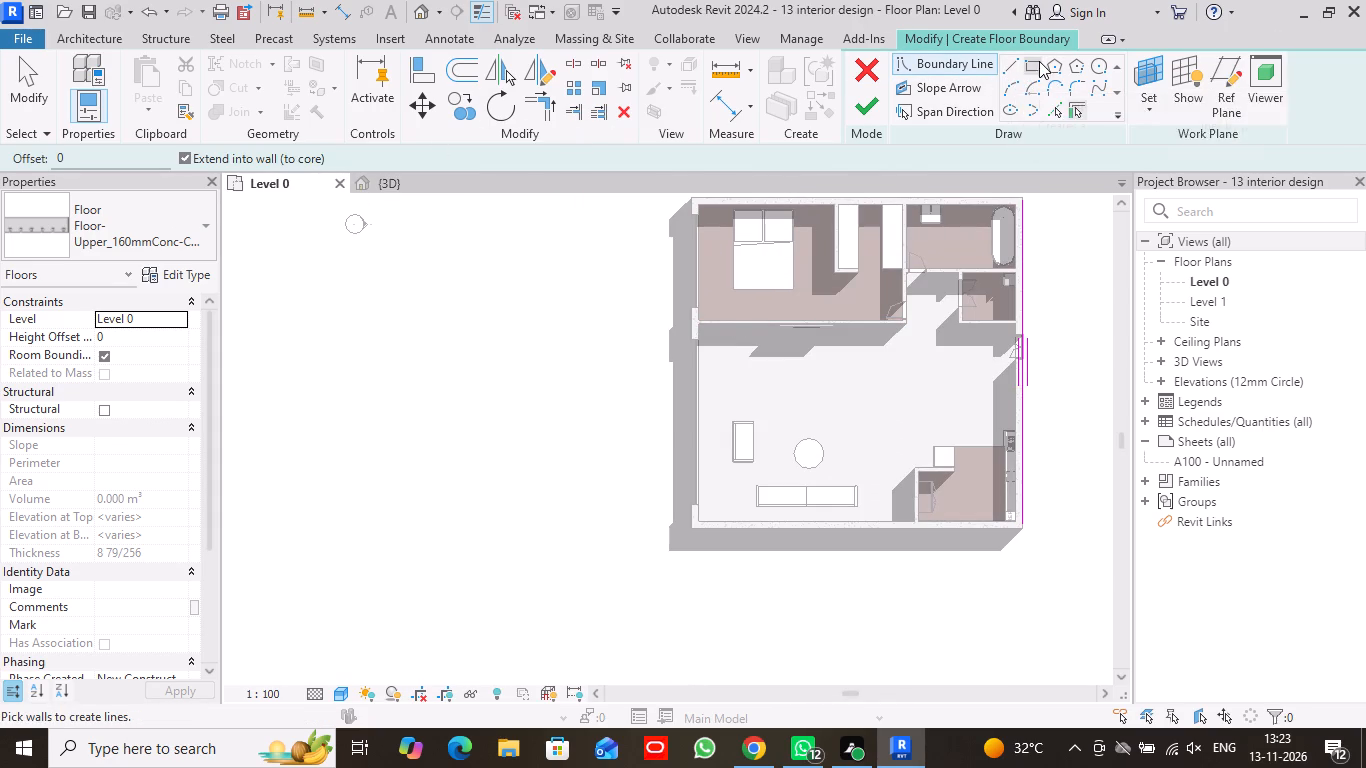
left_click(1009, 65)
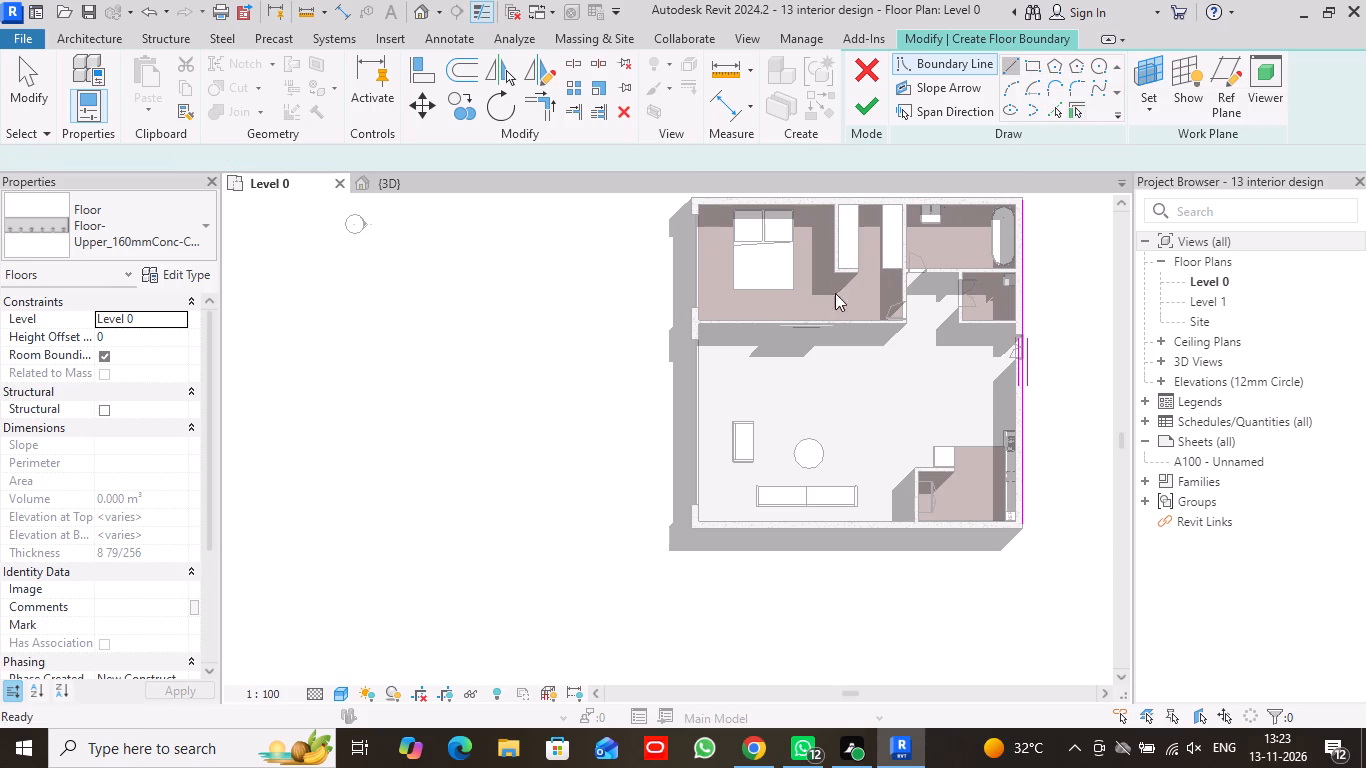
middle_click_drag(624, 312, 635, 372)
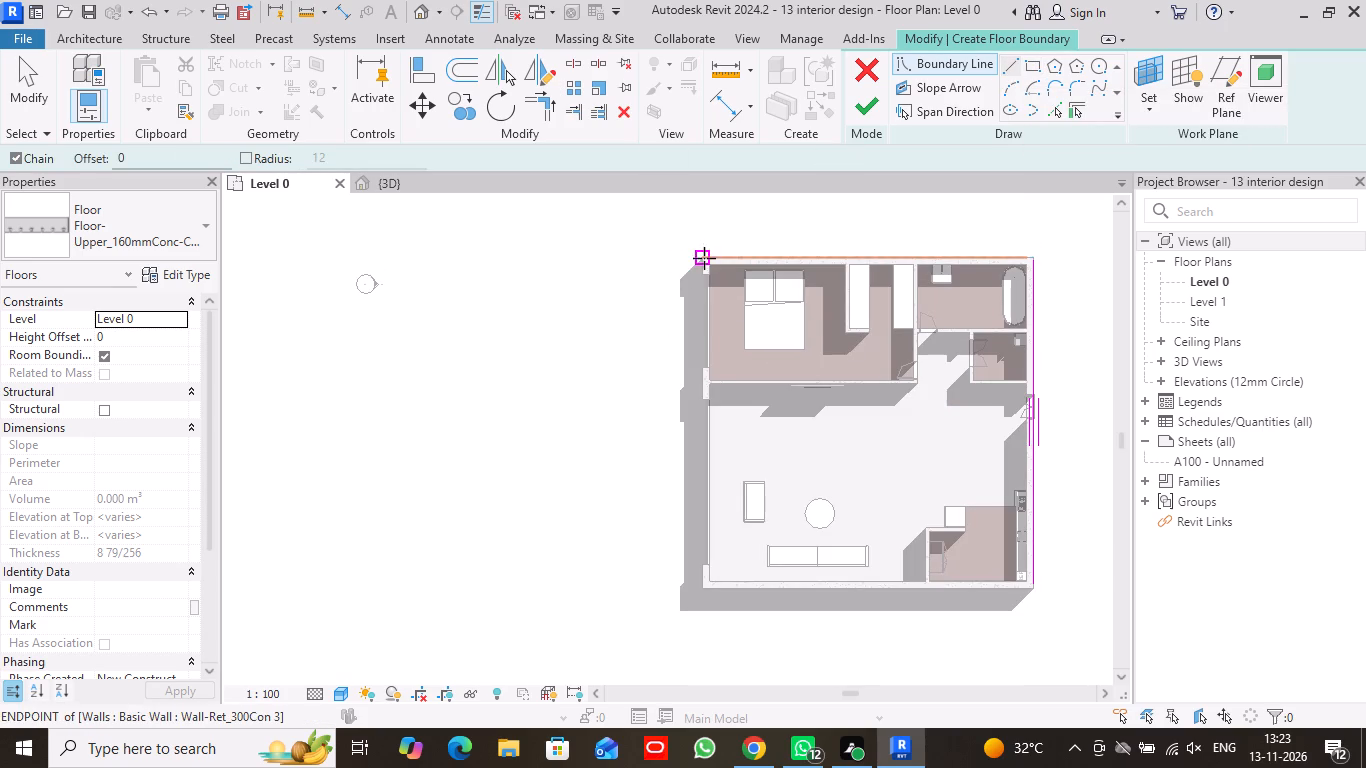
left_click(704, 258)
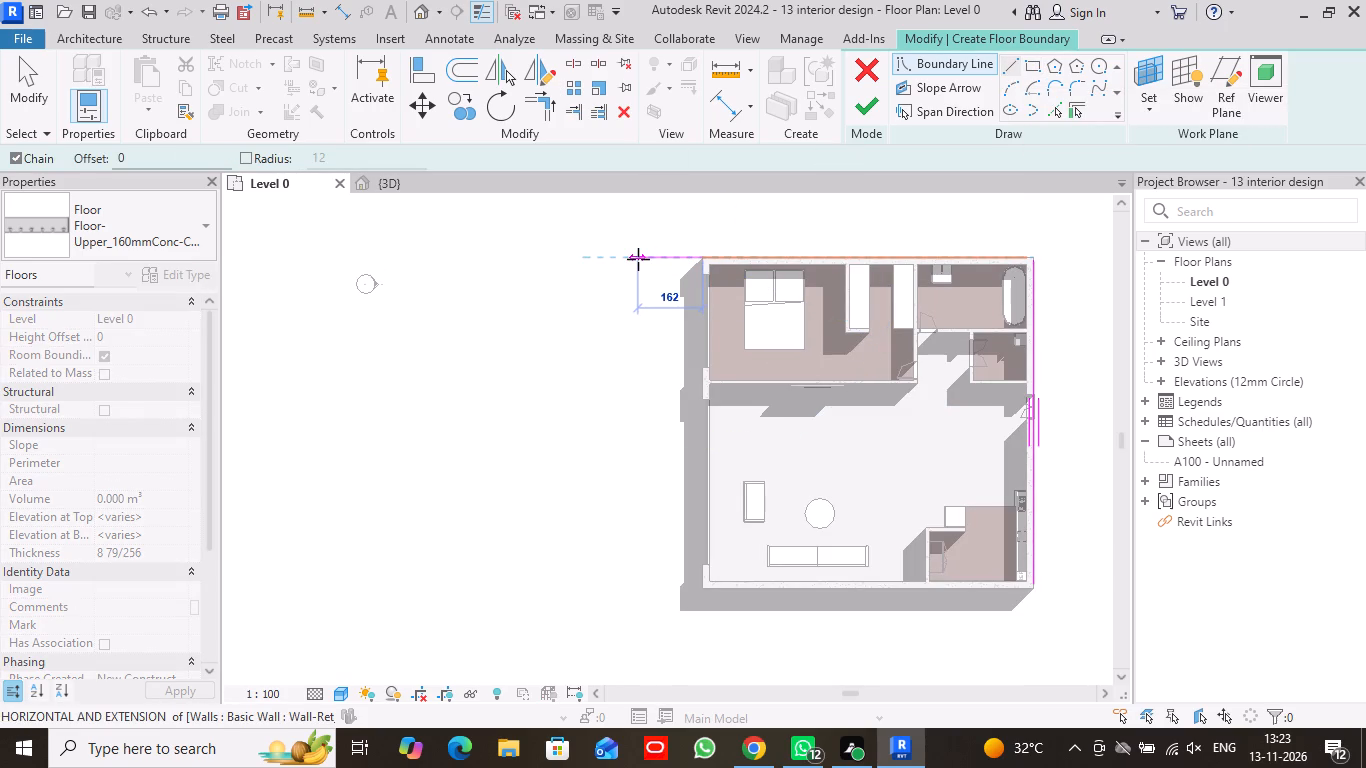
left_click(635, 258)
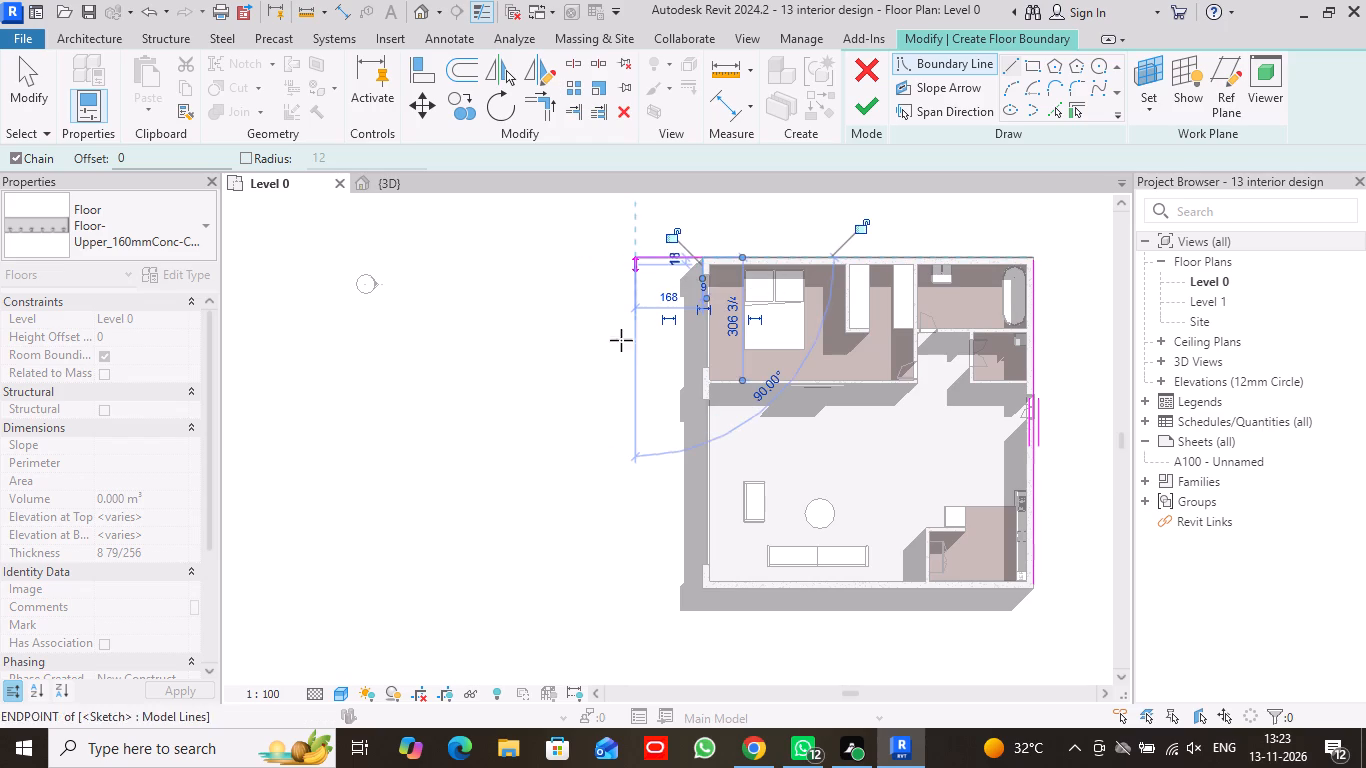
left_click(646, 594)
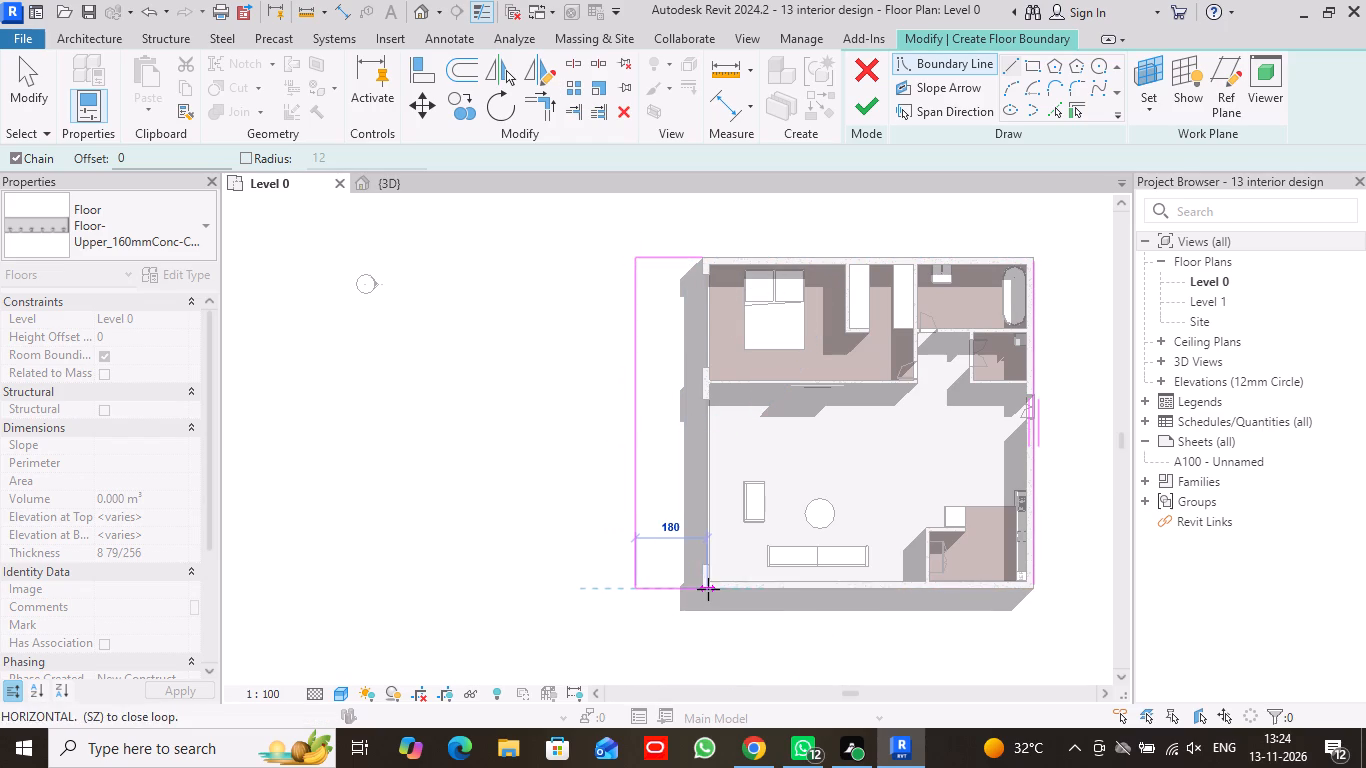
left_click(704, 589)
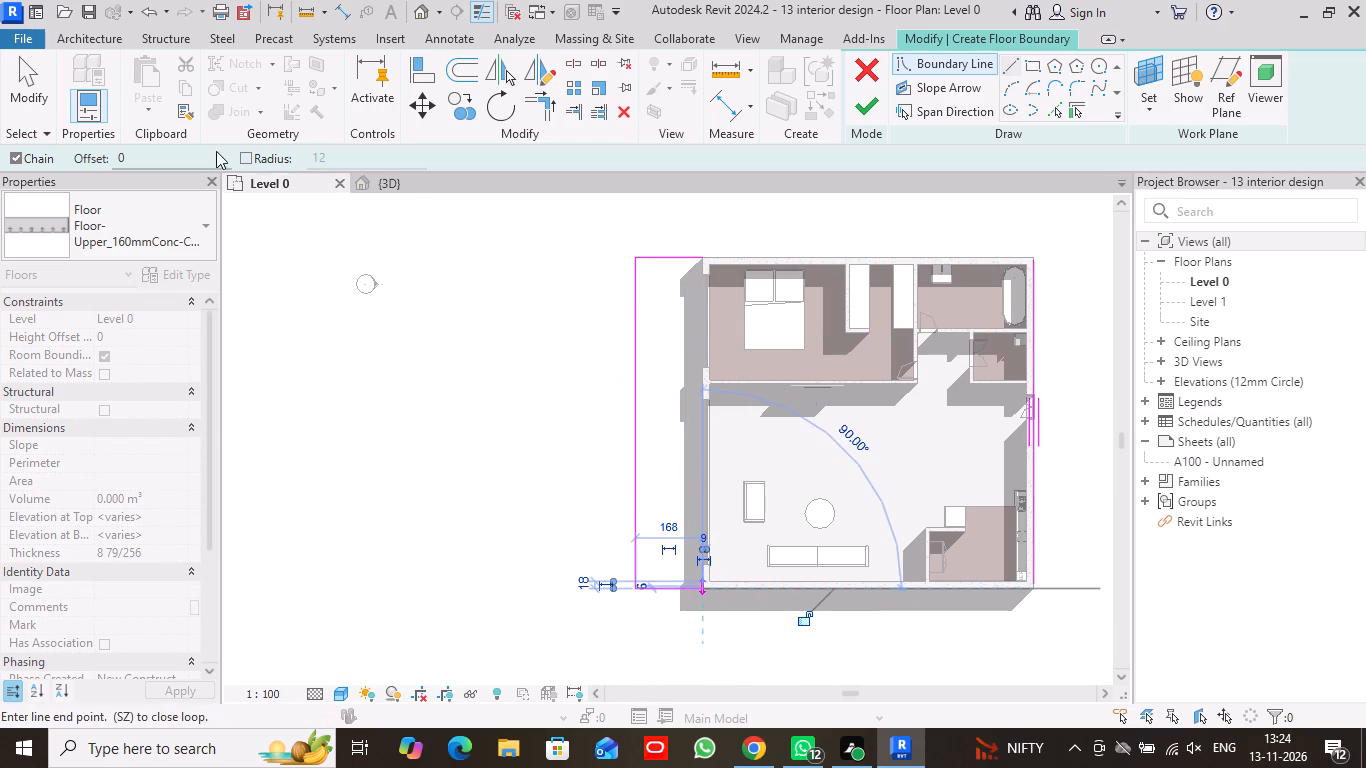
left_click(35, 83)
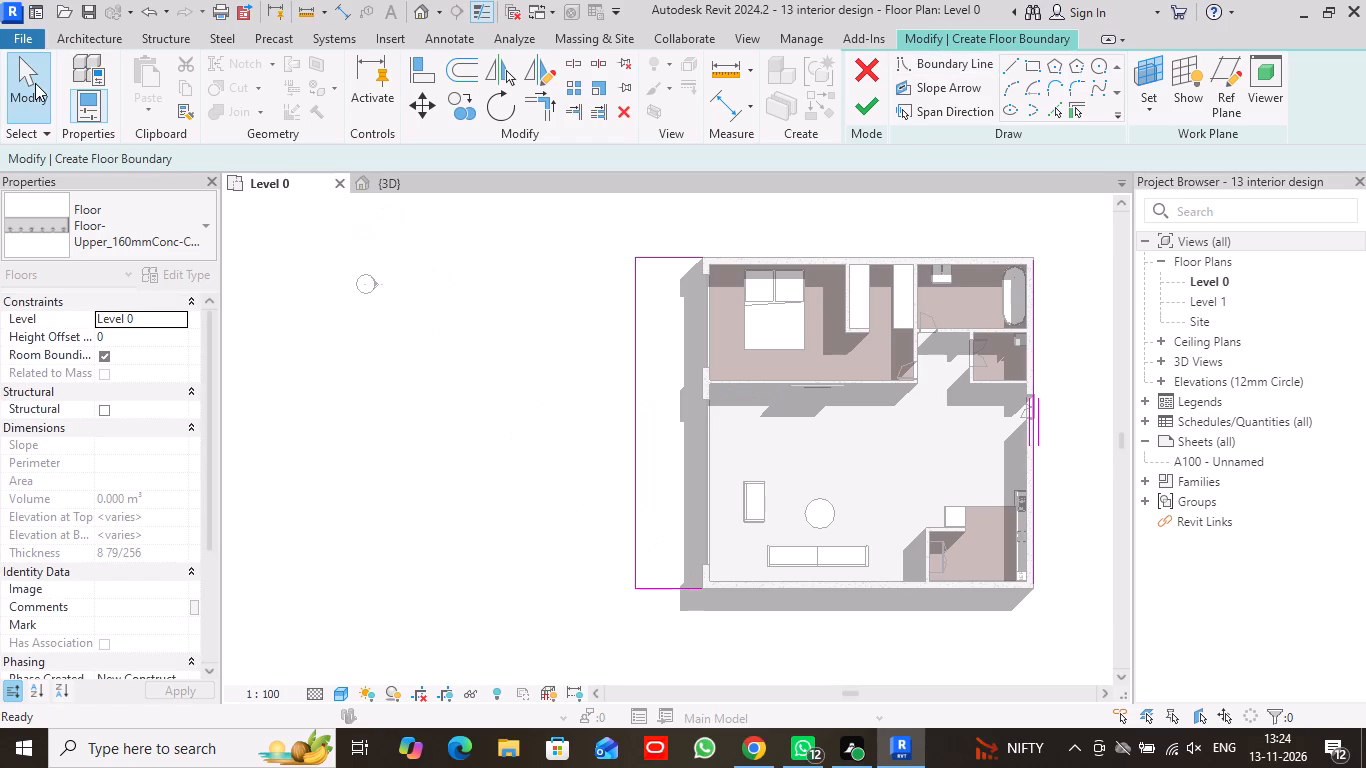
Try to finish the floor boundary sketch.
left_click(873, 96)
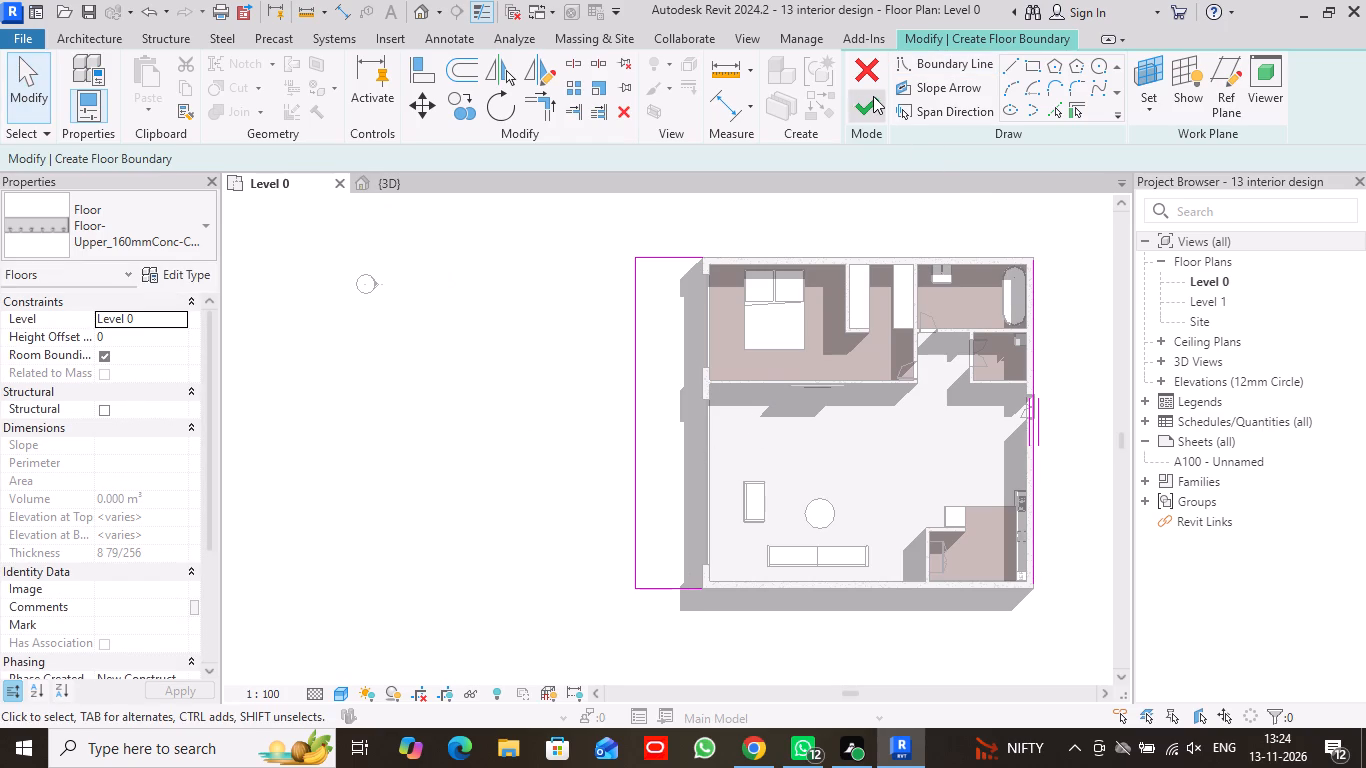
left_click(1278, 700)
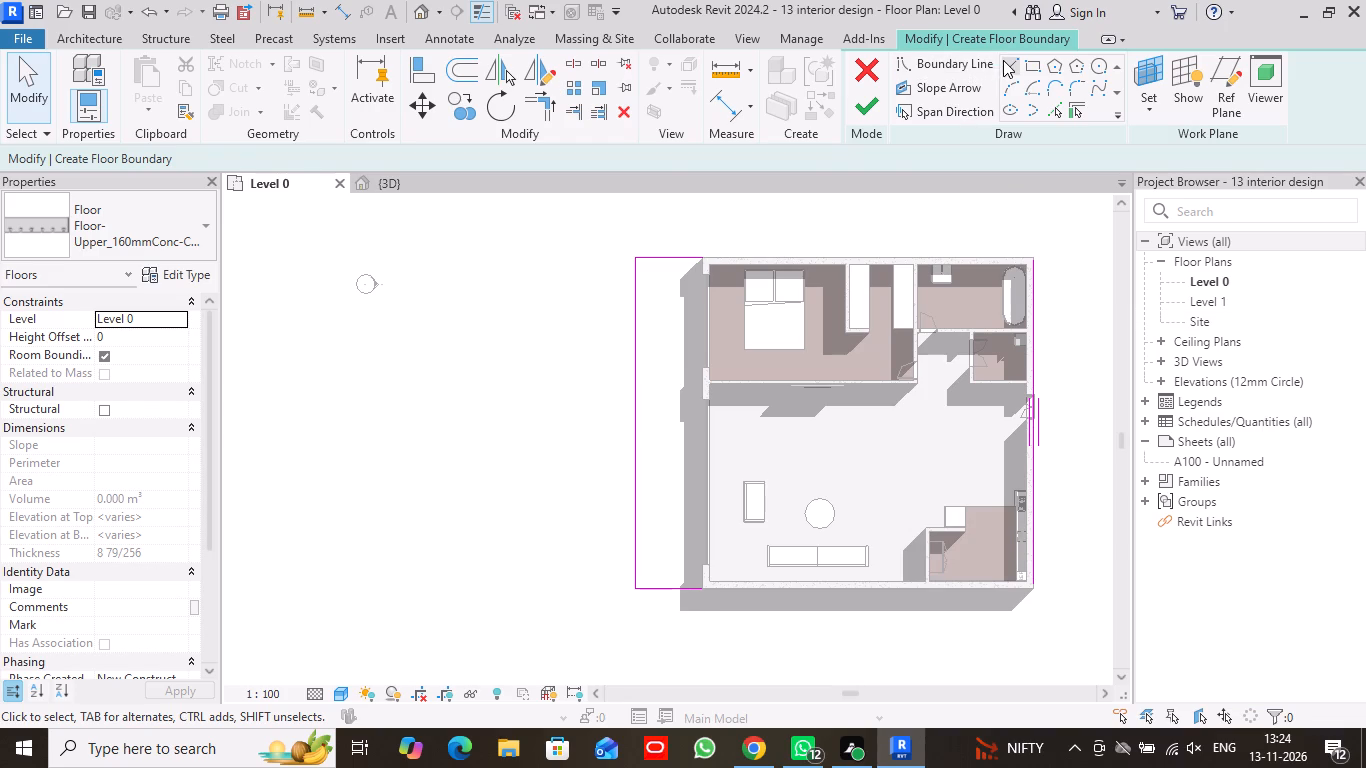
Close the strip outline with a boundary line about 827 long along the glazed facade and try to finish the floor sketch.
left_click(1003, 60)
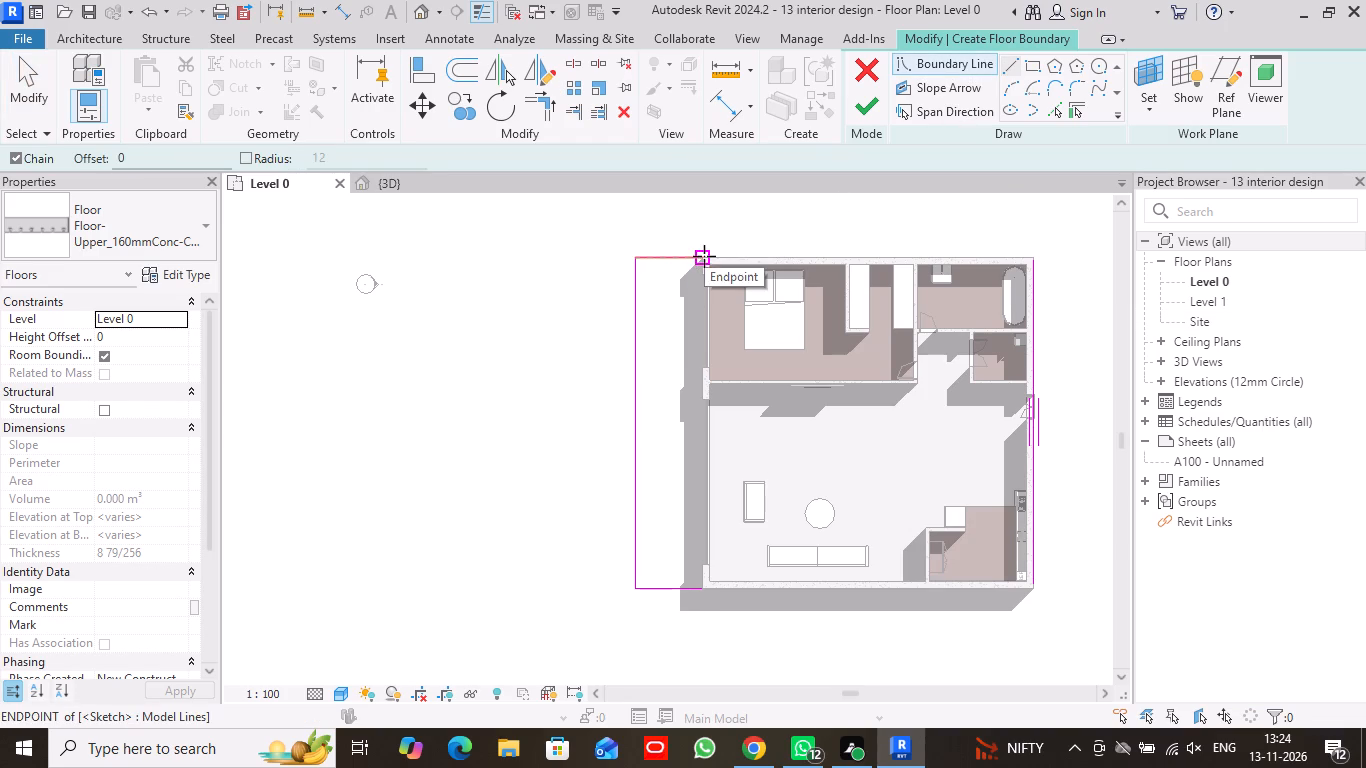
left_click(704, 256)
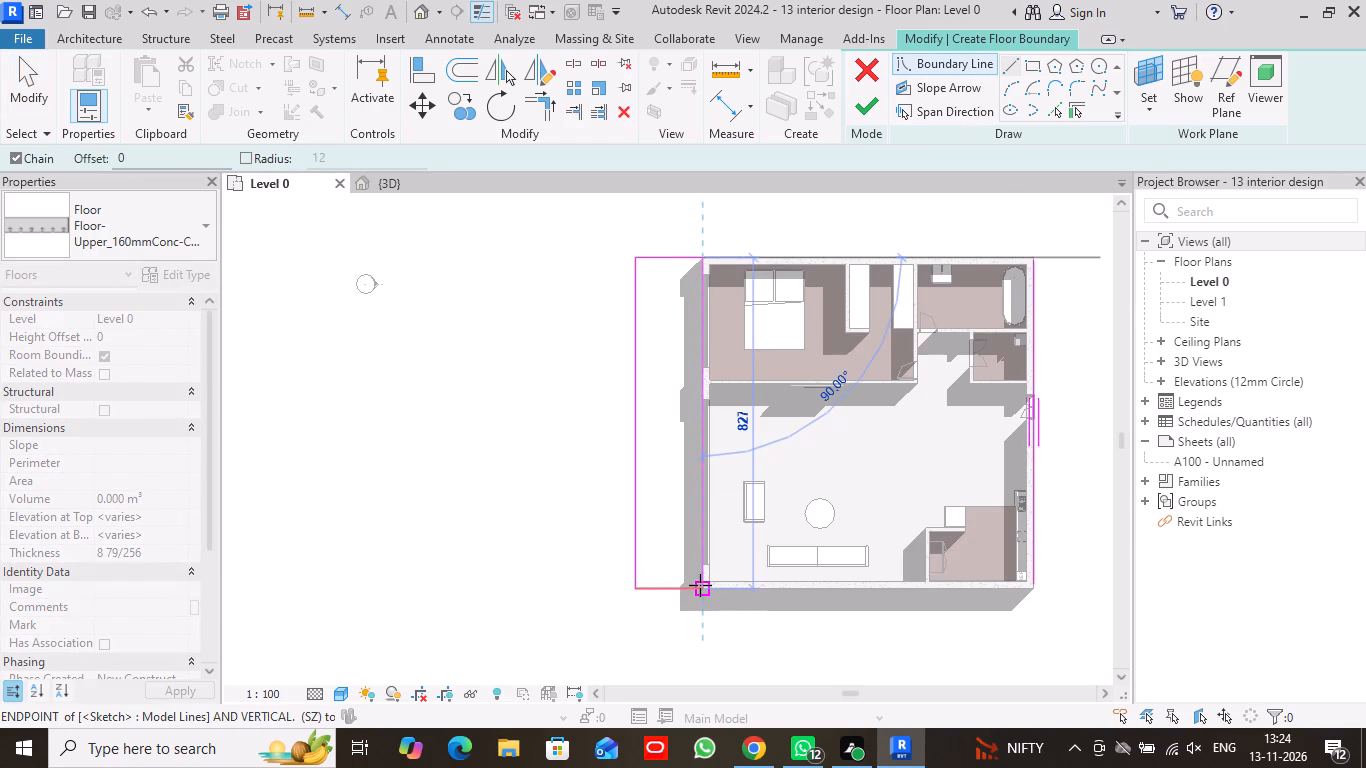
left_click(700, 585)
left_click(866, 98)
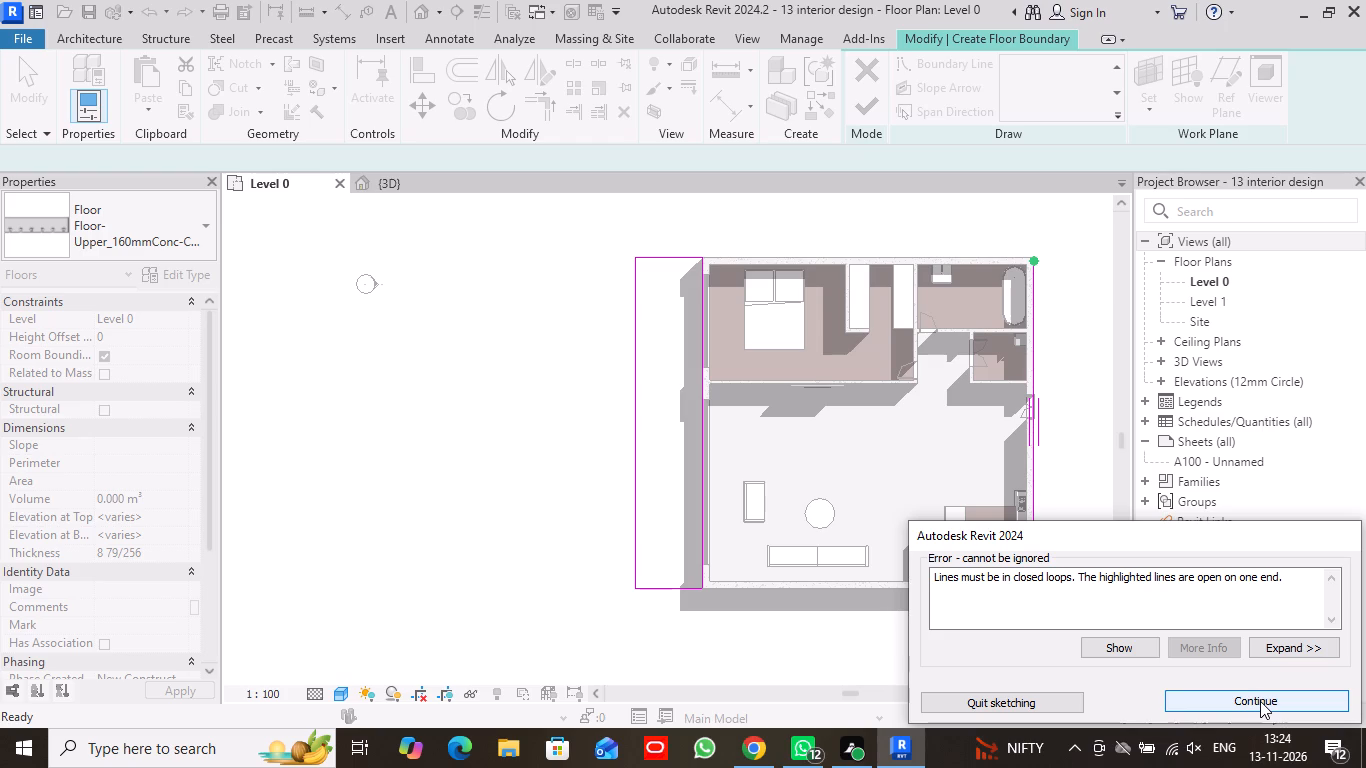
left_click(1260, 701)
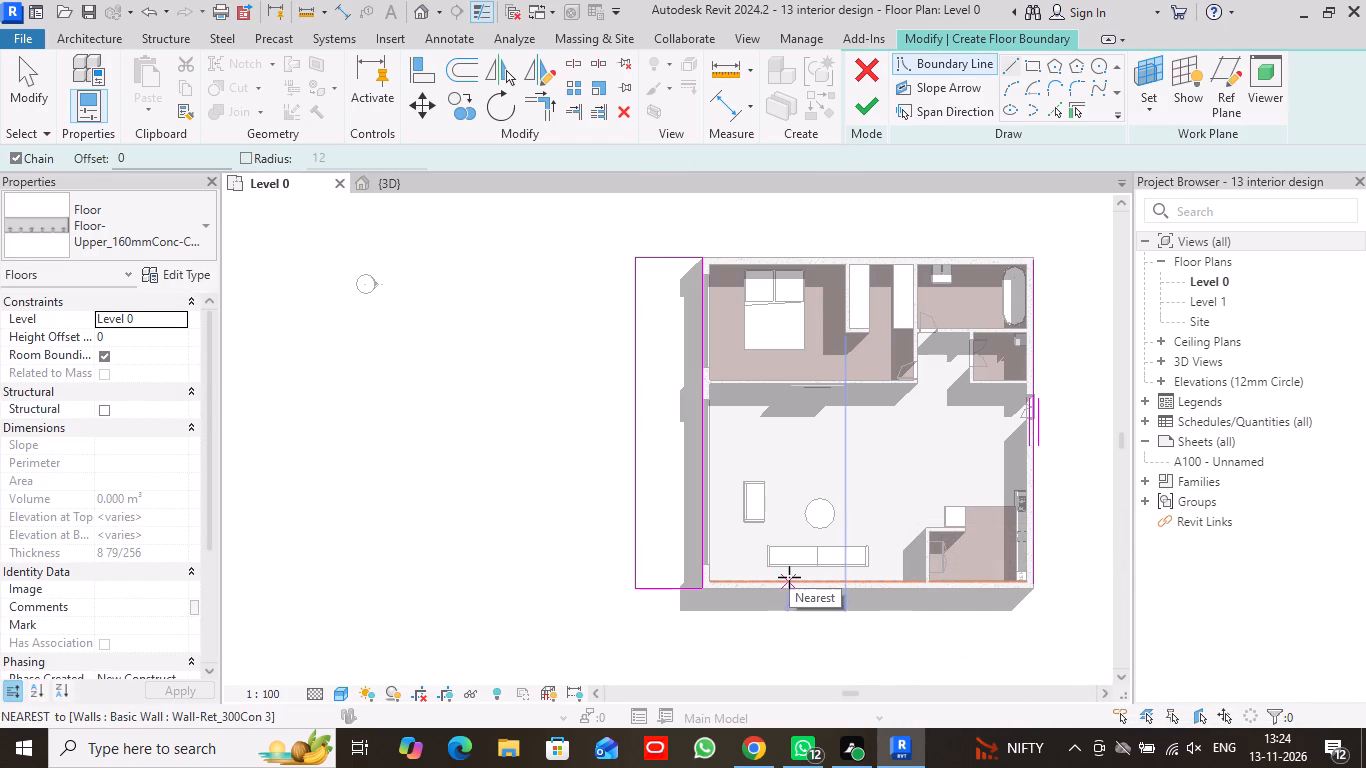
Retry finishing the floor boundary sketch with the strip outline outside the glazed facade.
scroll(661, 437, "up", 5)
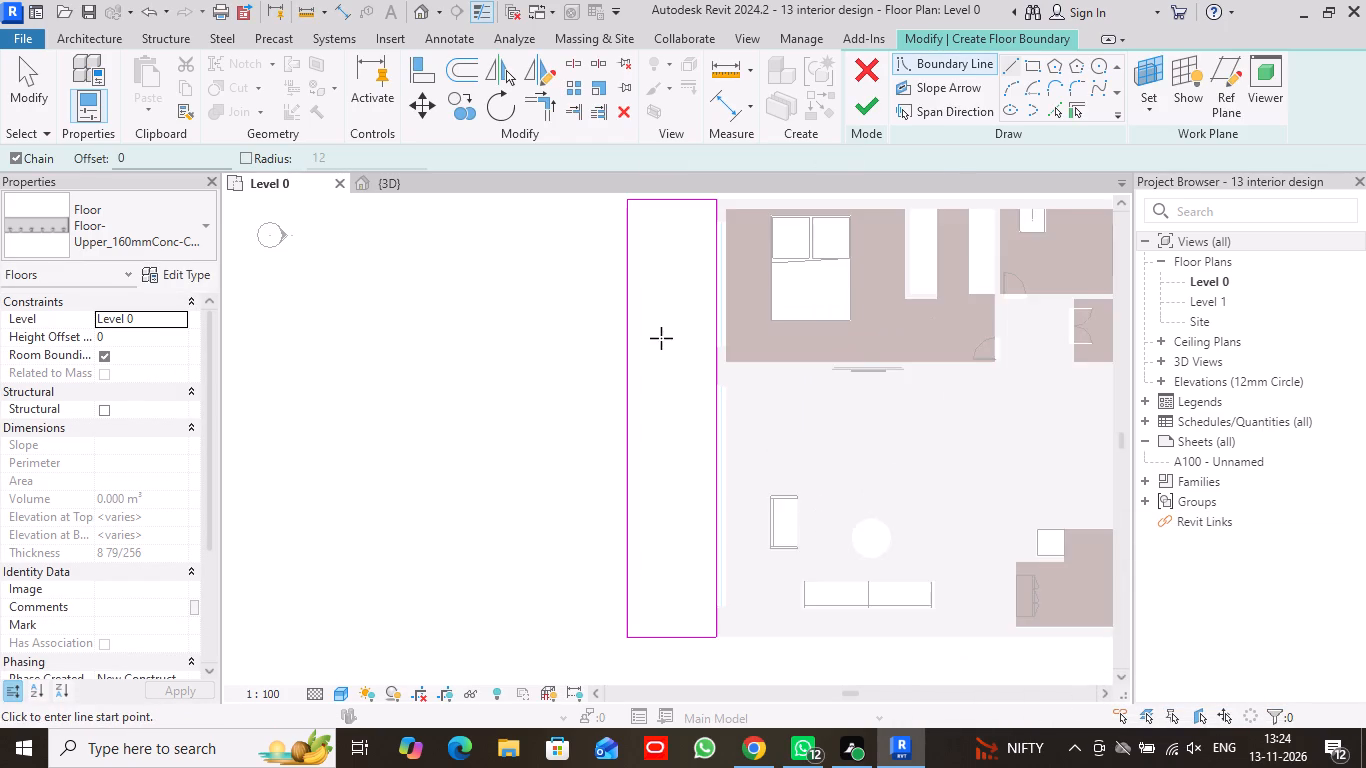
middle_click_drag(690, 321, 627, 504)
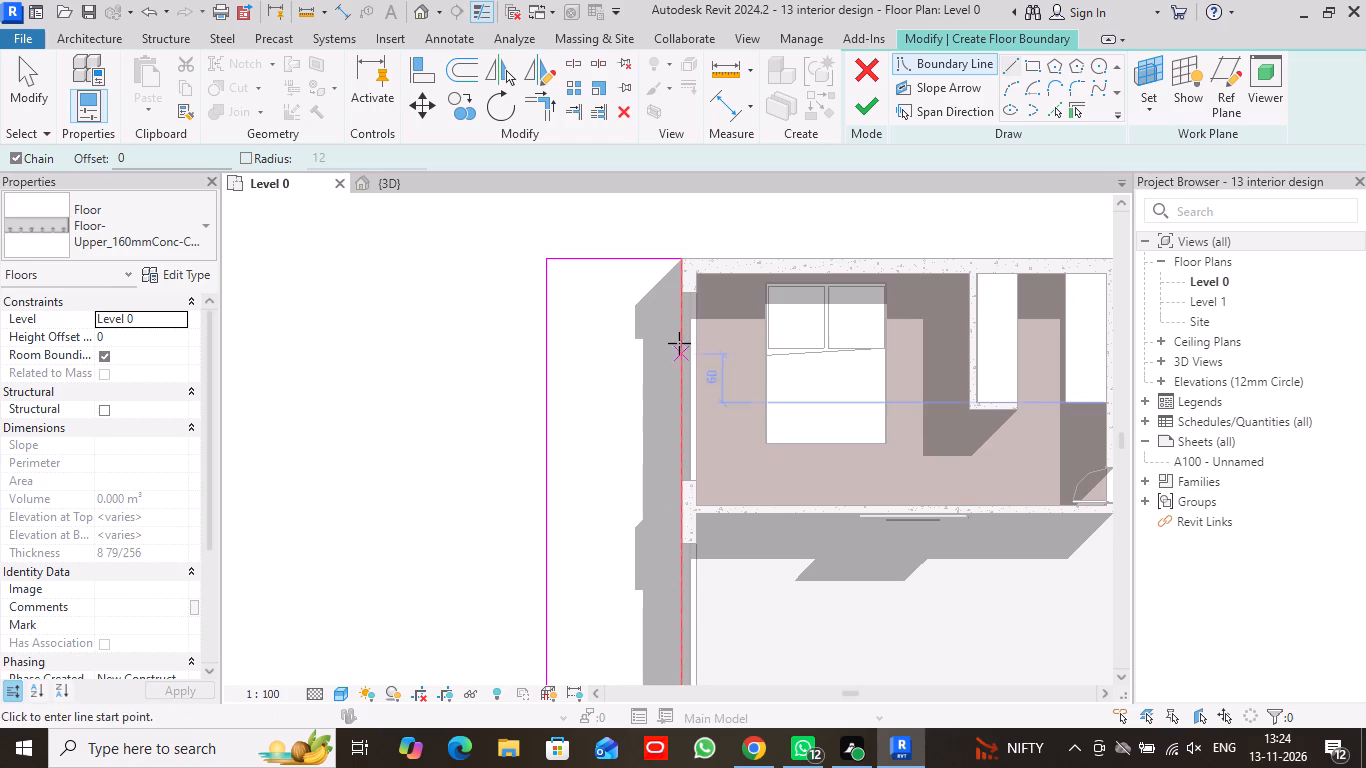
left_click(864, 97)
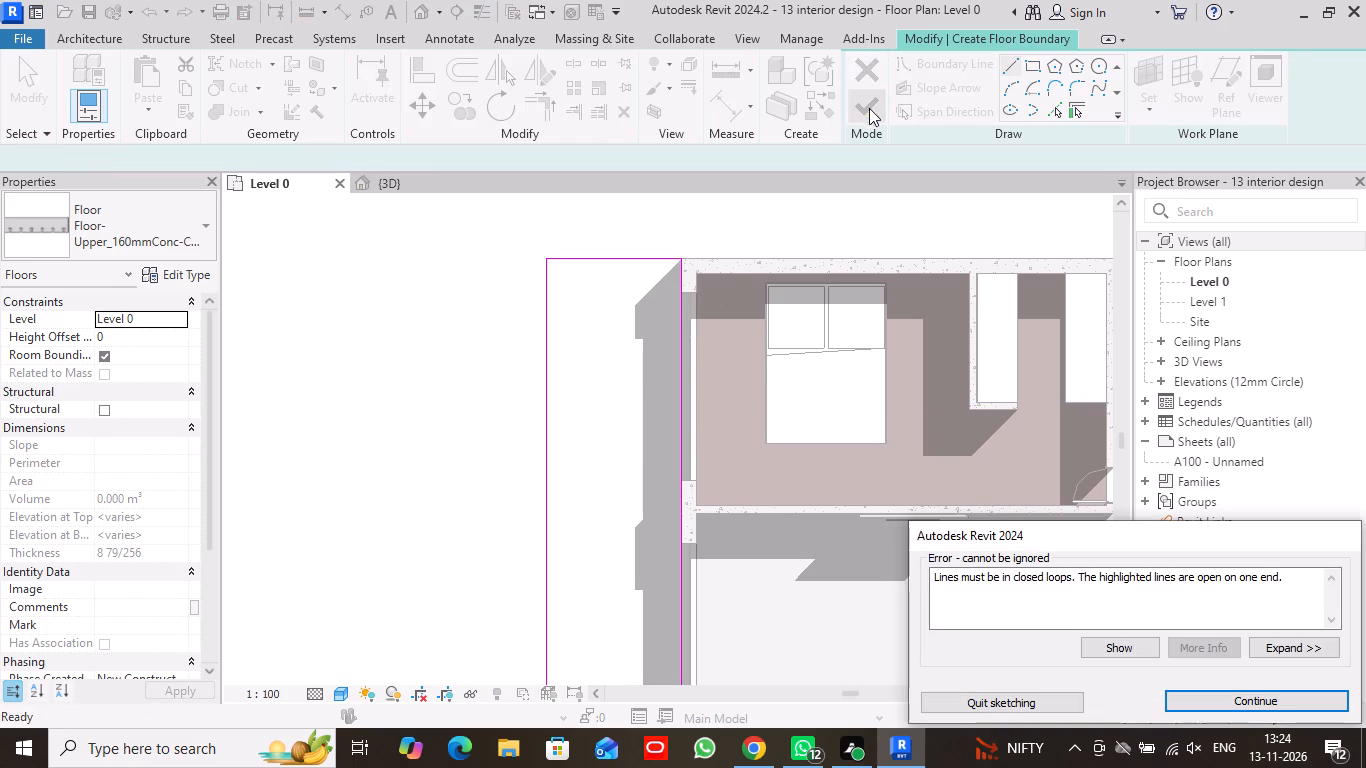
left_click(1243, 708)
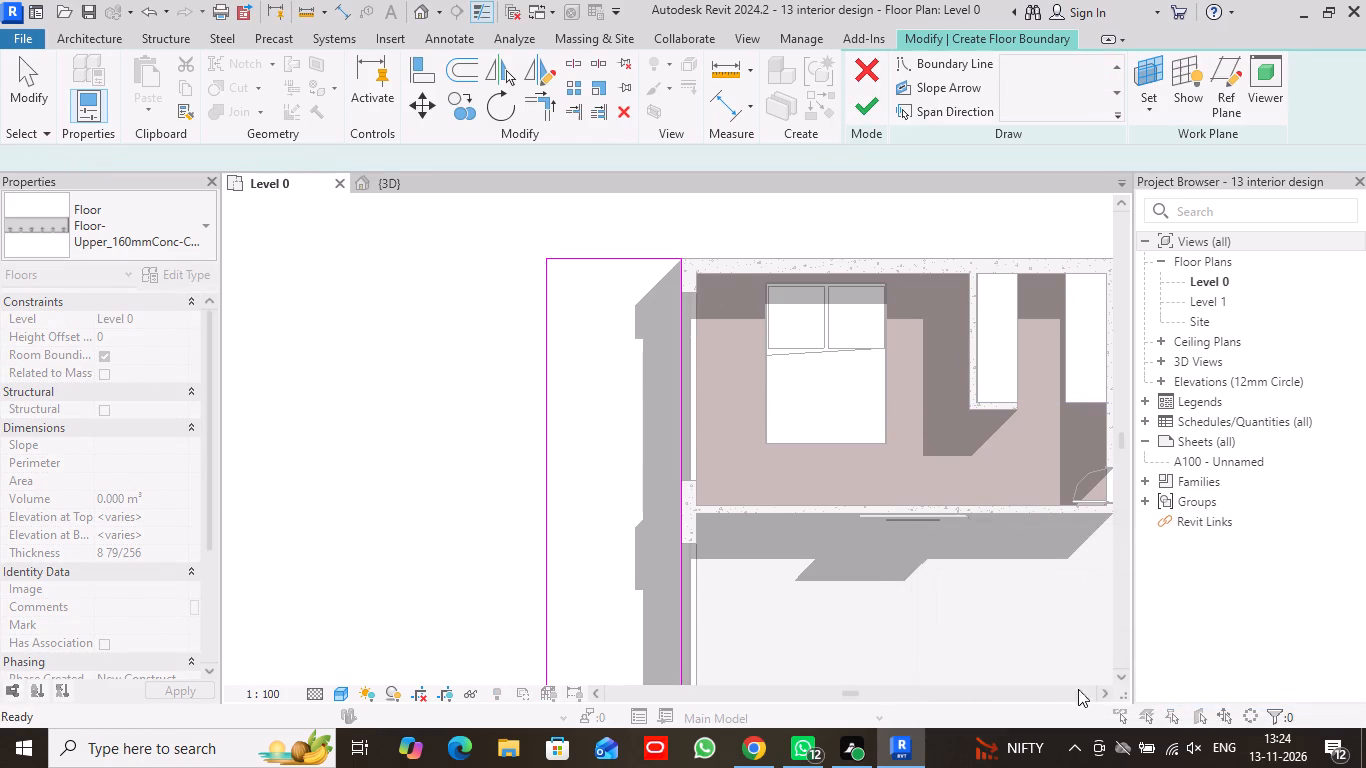
Examine the strip's boundary lines and corners along the glazed facade for gaps or open ends.
middle_click_drag(746, 623, 800, 358)
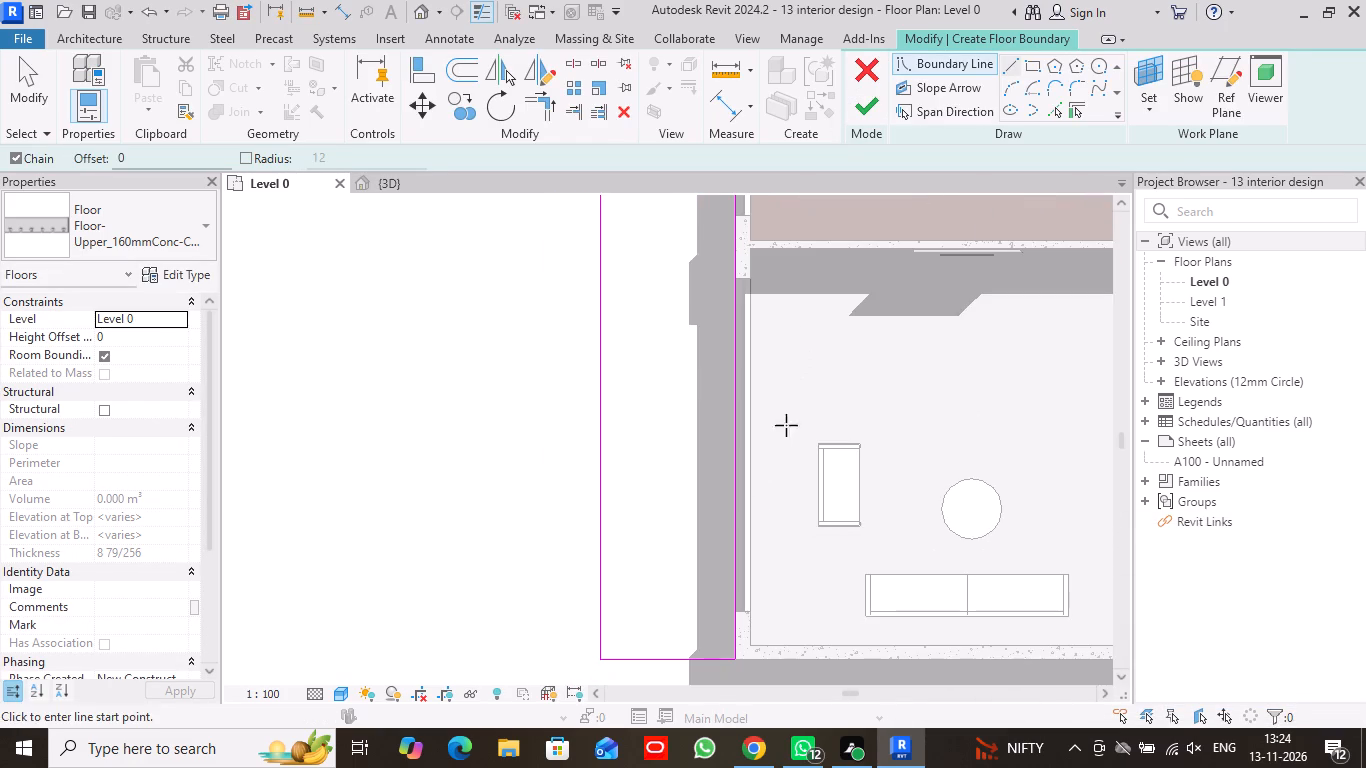
scroll(752, 506, "up", 4)
middle_click_drag(792, 560, 719, 329)
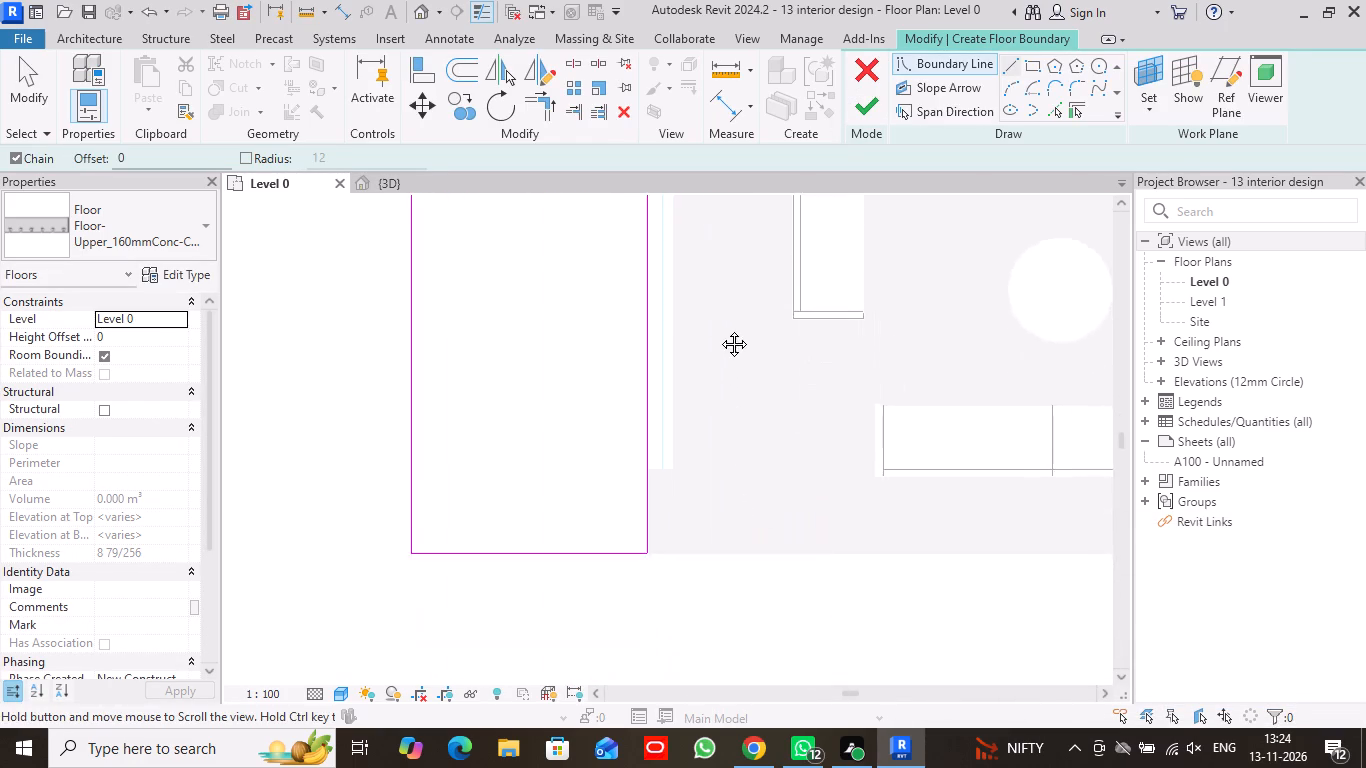
middle_click_drag(719, 329, 720, 325)
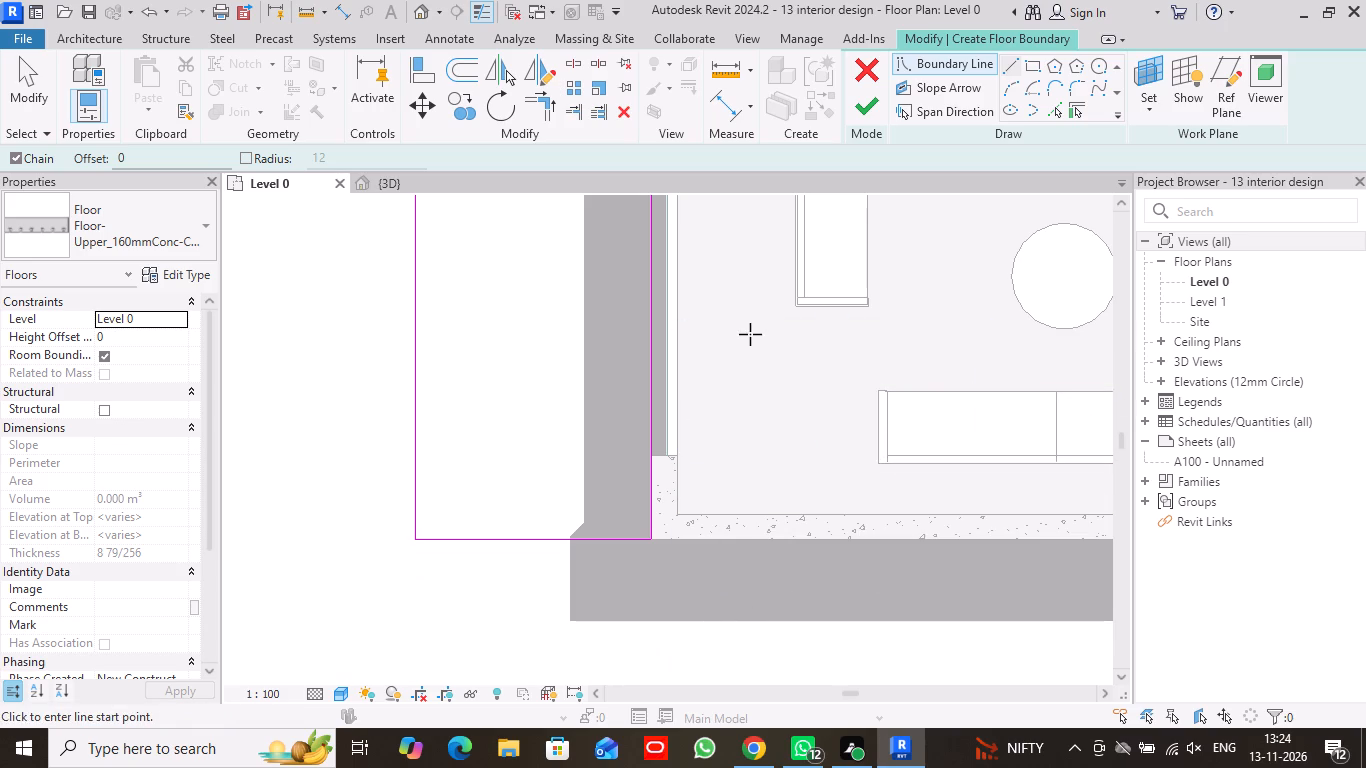
middle_click_drag(745, 304, 686, 688)
scroll(667, 385, "down", 1)
middle_click_drag(667, 385, 673, 572)
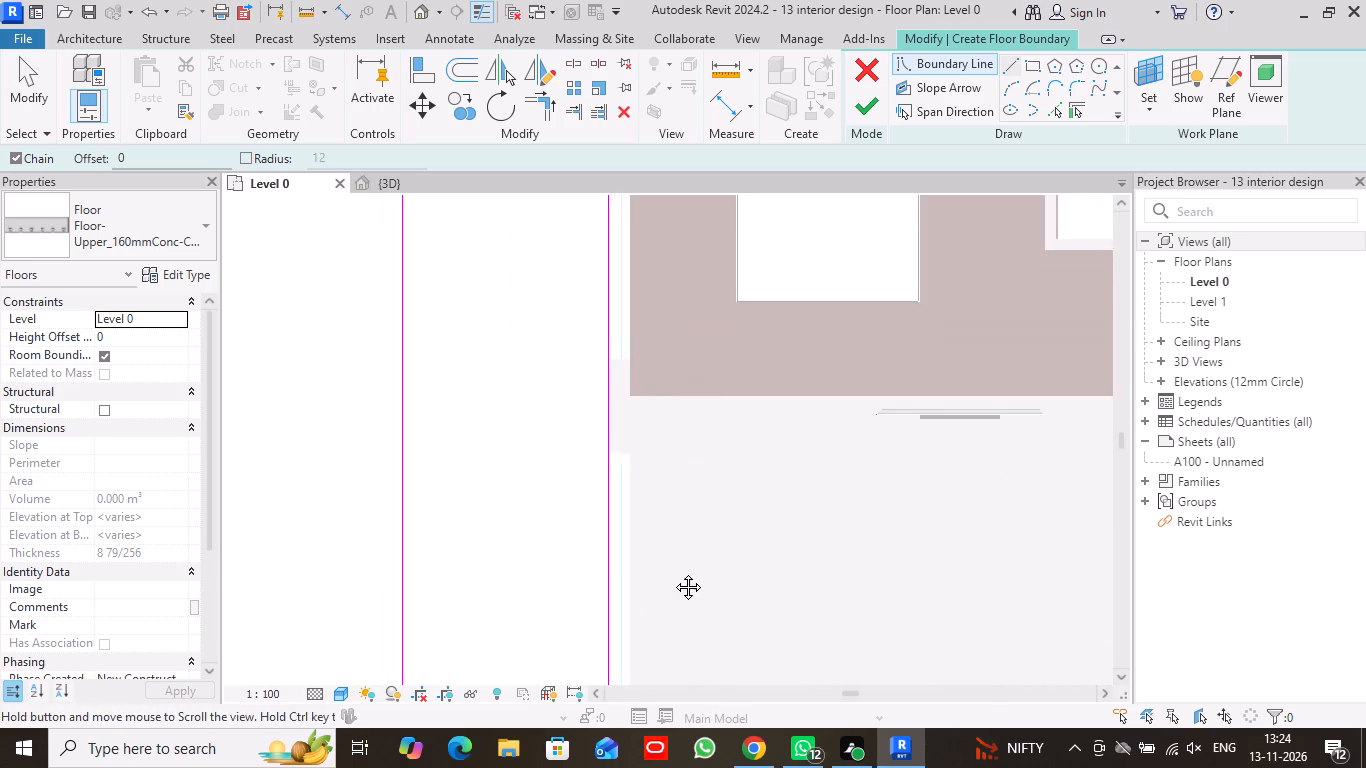
middle_click_drag(673, 572, 673, 575)
middle_click_drag(645, 339, 647, 600)
scroll(602, 326, "up", 3)
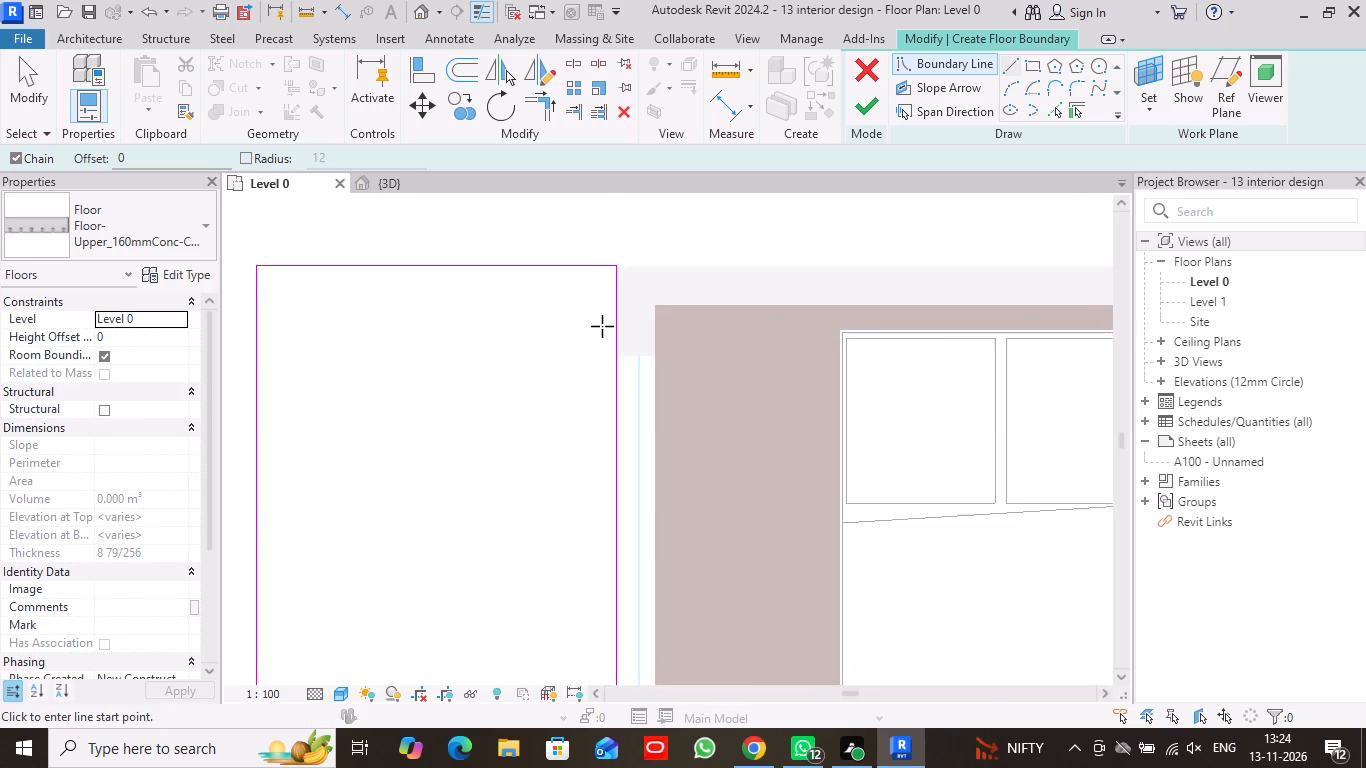
scroll(602, 326, "up", 5)
middle_click_drag(675, 256, 678, 313)
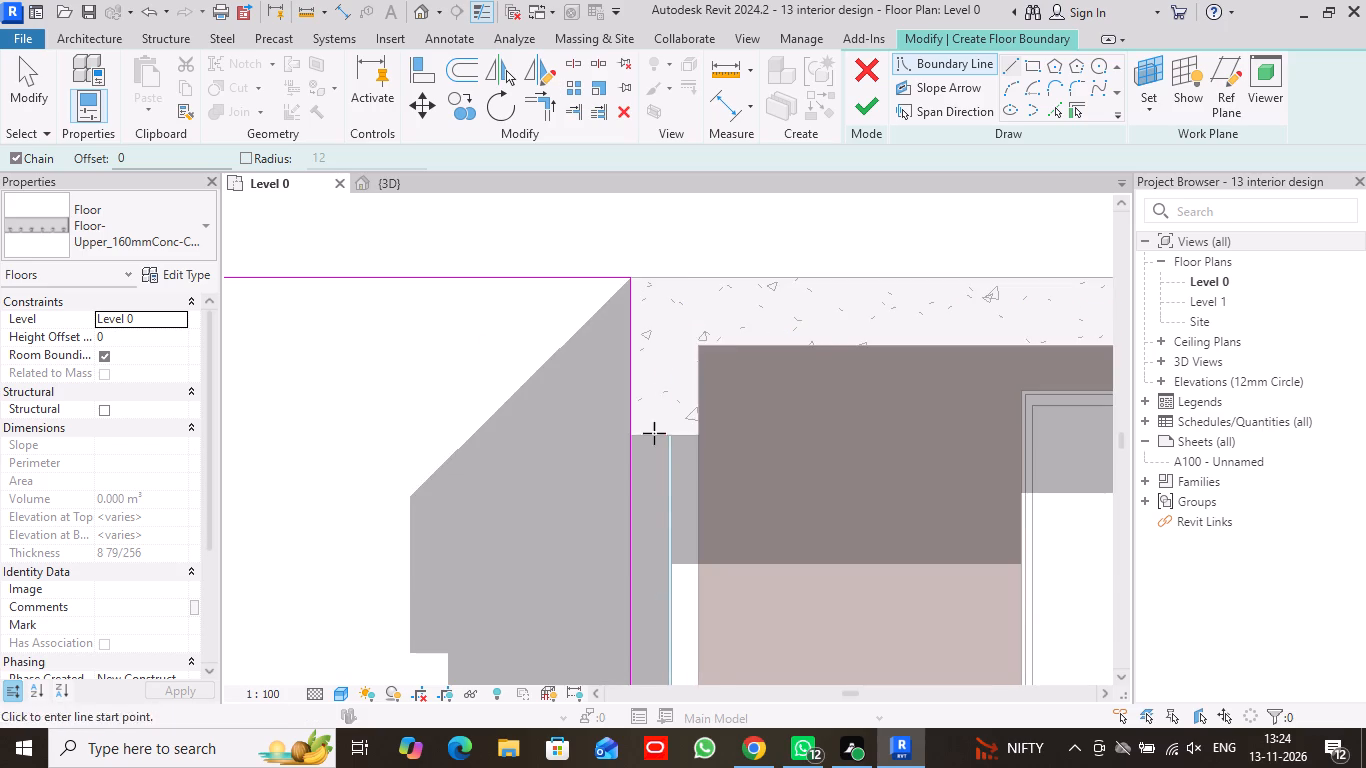
scroll(657, 462, "up", 7)
scroll(646, 479, "down", 4)
middle_click_drag(642, 552, 631, 264)
scroll(639, 283, "down", 2)
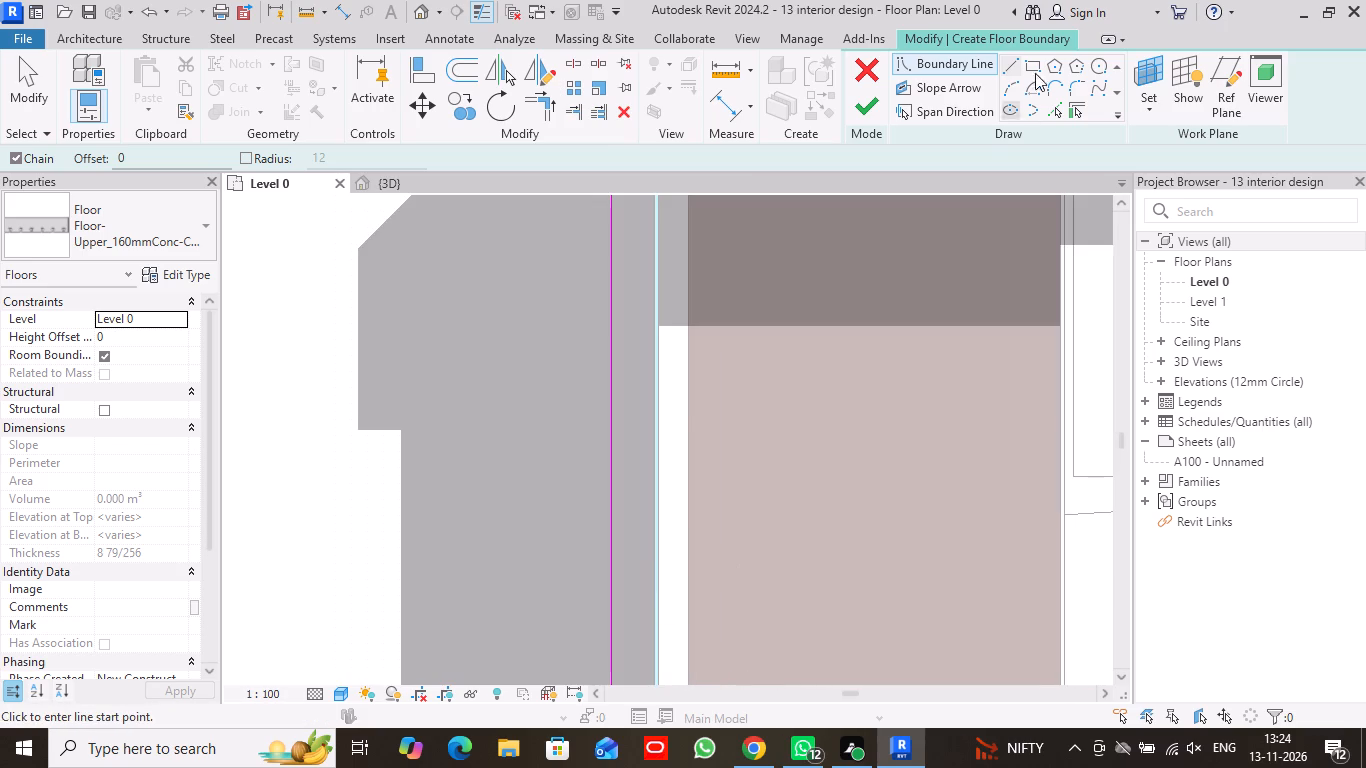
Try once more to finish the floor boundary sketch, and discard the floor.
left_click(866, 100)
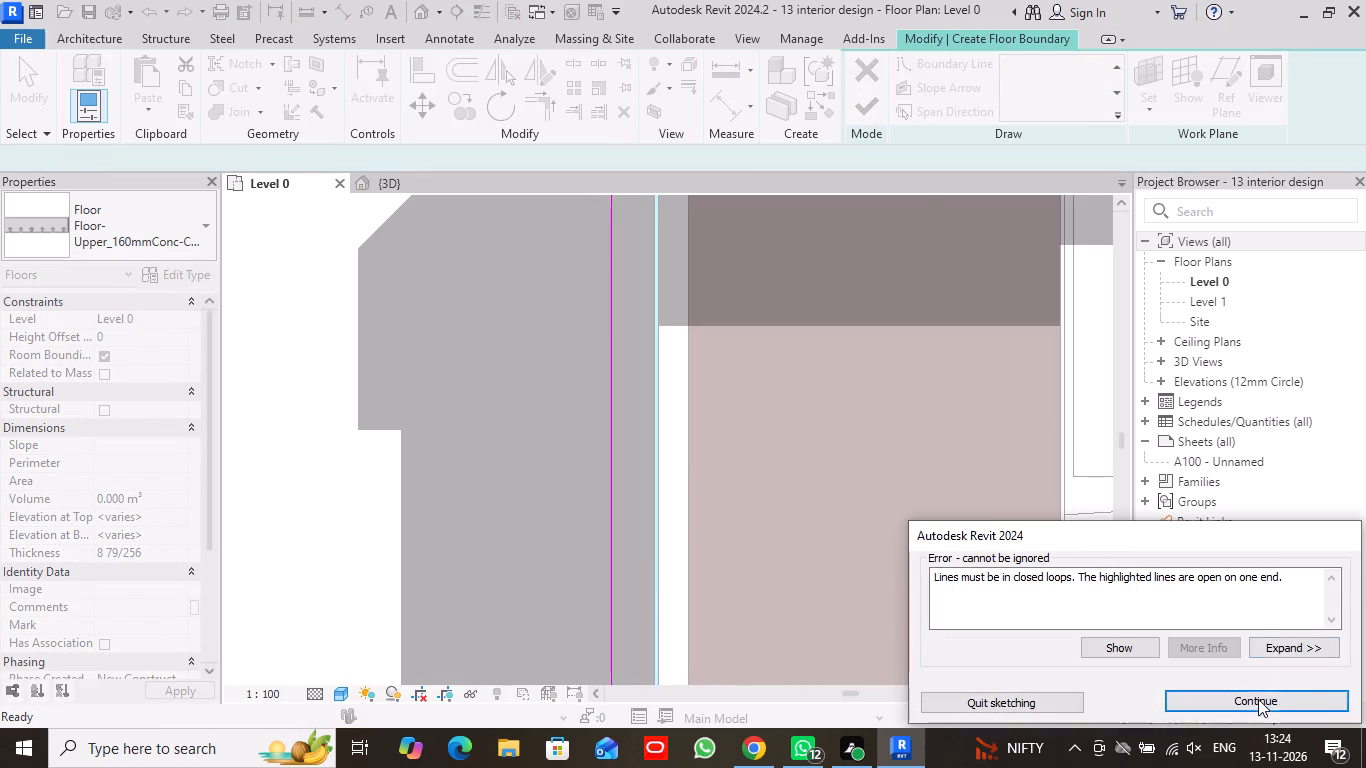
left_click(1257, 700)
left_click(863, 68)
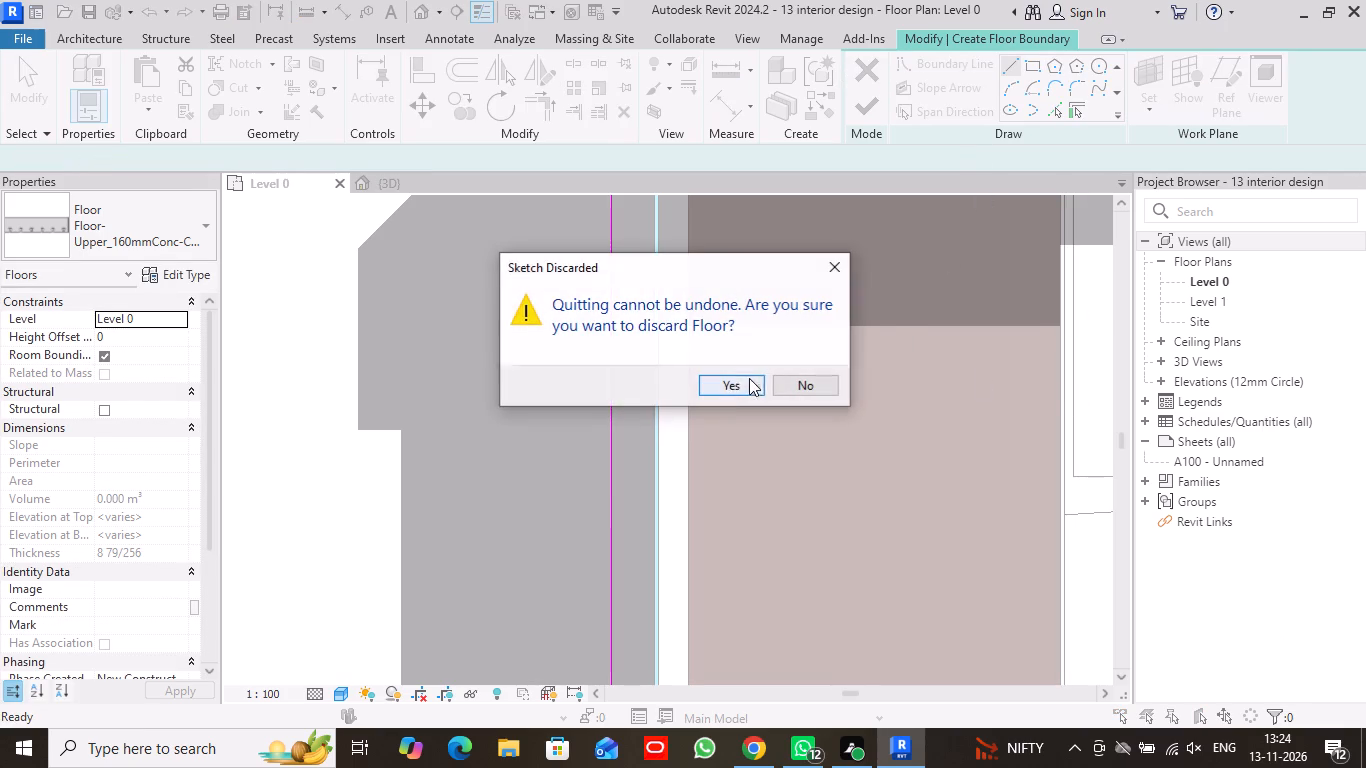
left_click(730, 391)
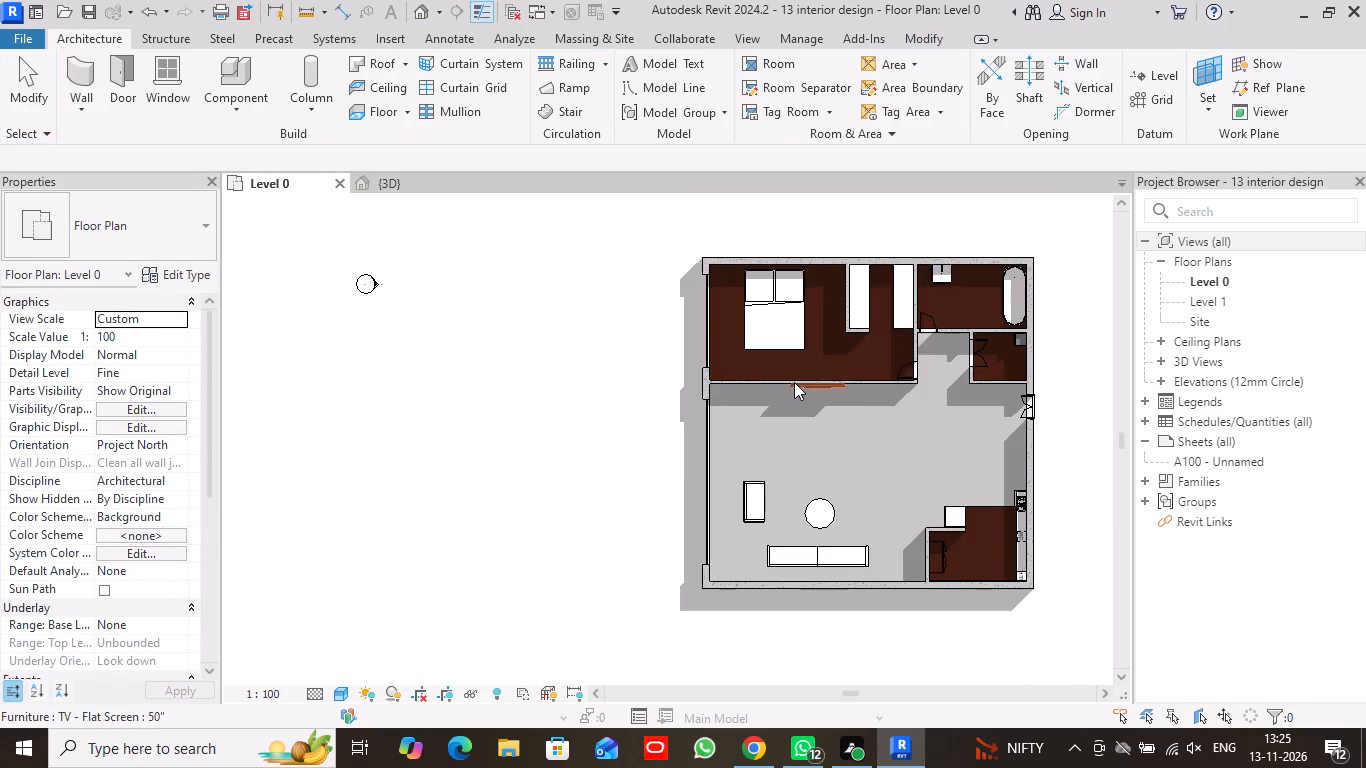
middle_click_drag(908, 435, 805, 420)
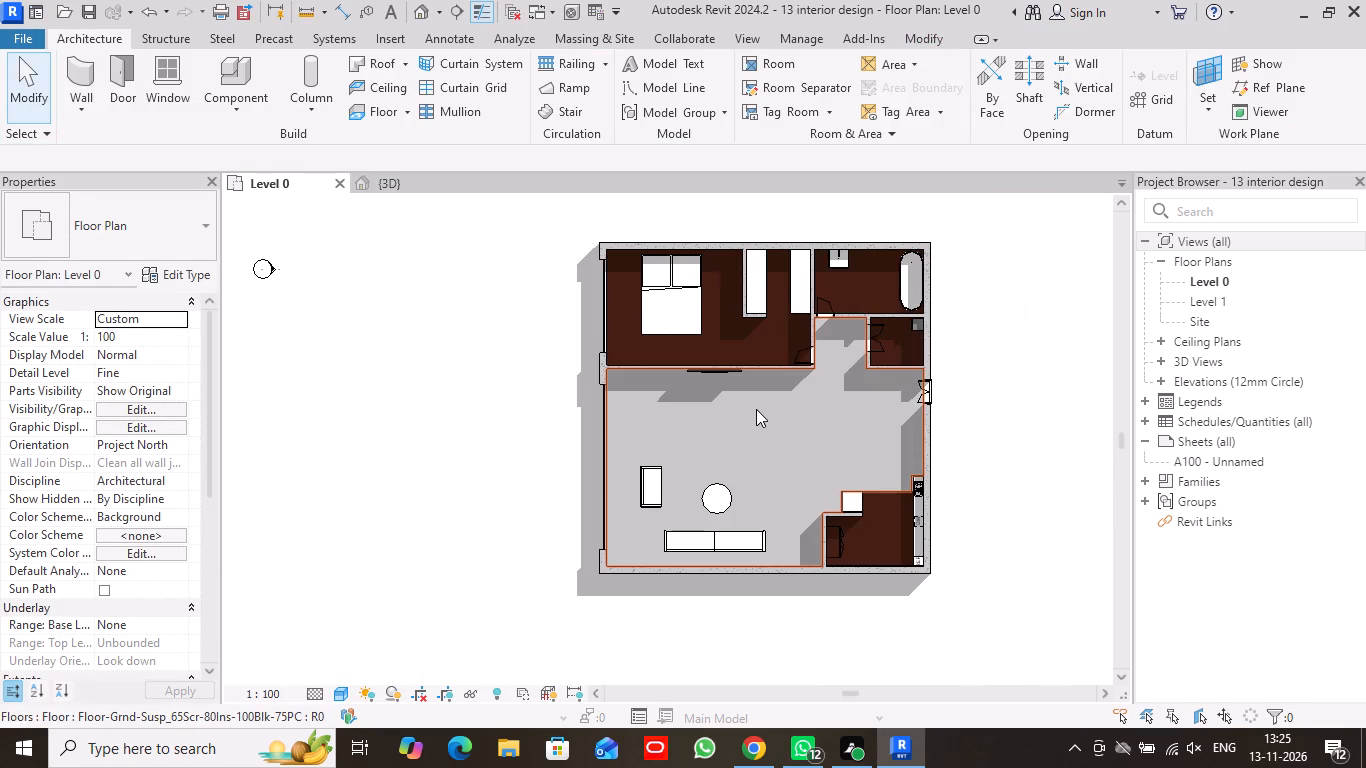
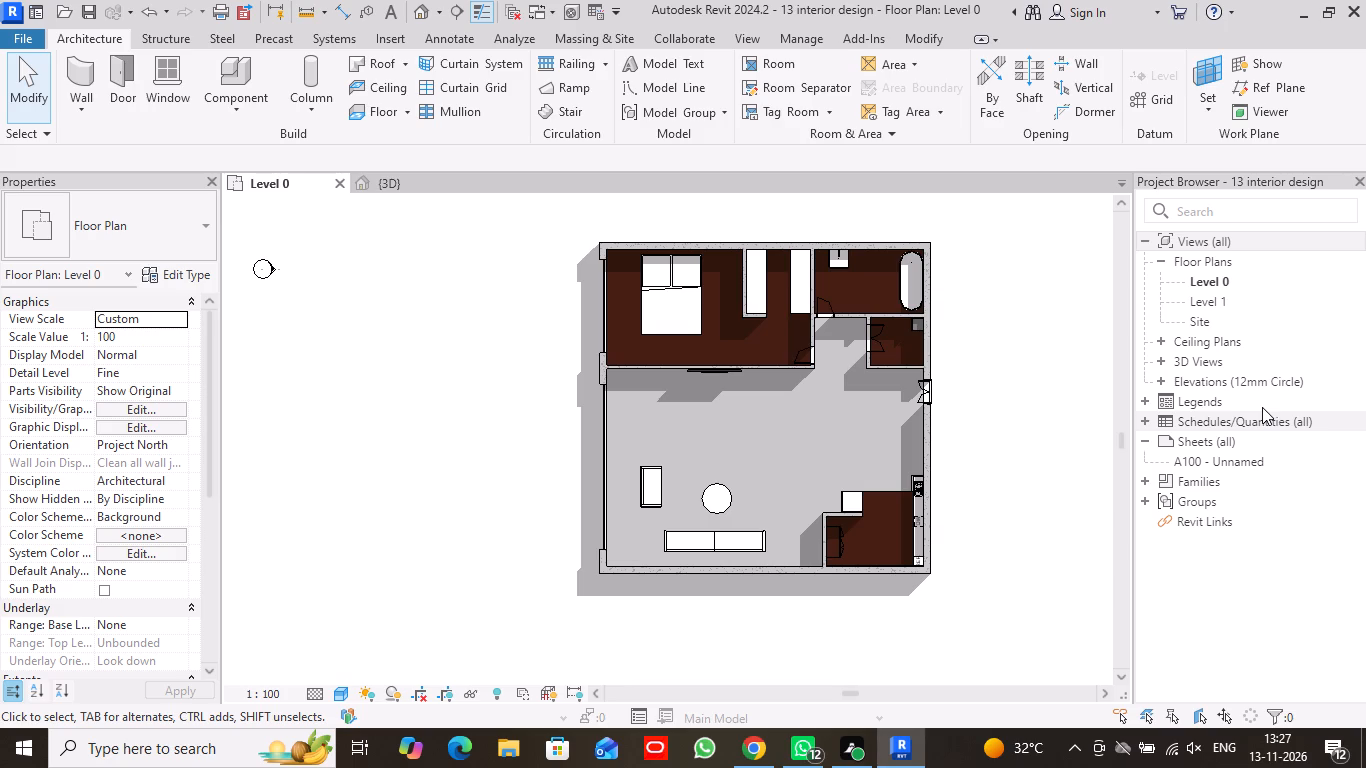
Start loading a family from the Window tool and look through the US library folders, including Doors, for a suitable component.
left_click(160, 85)
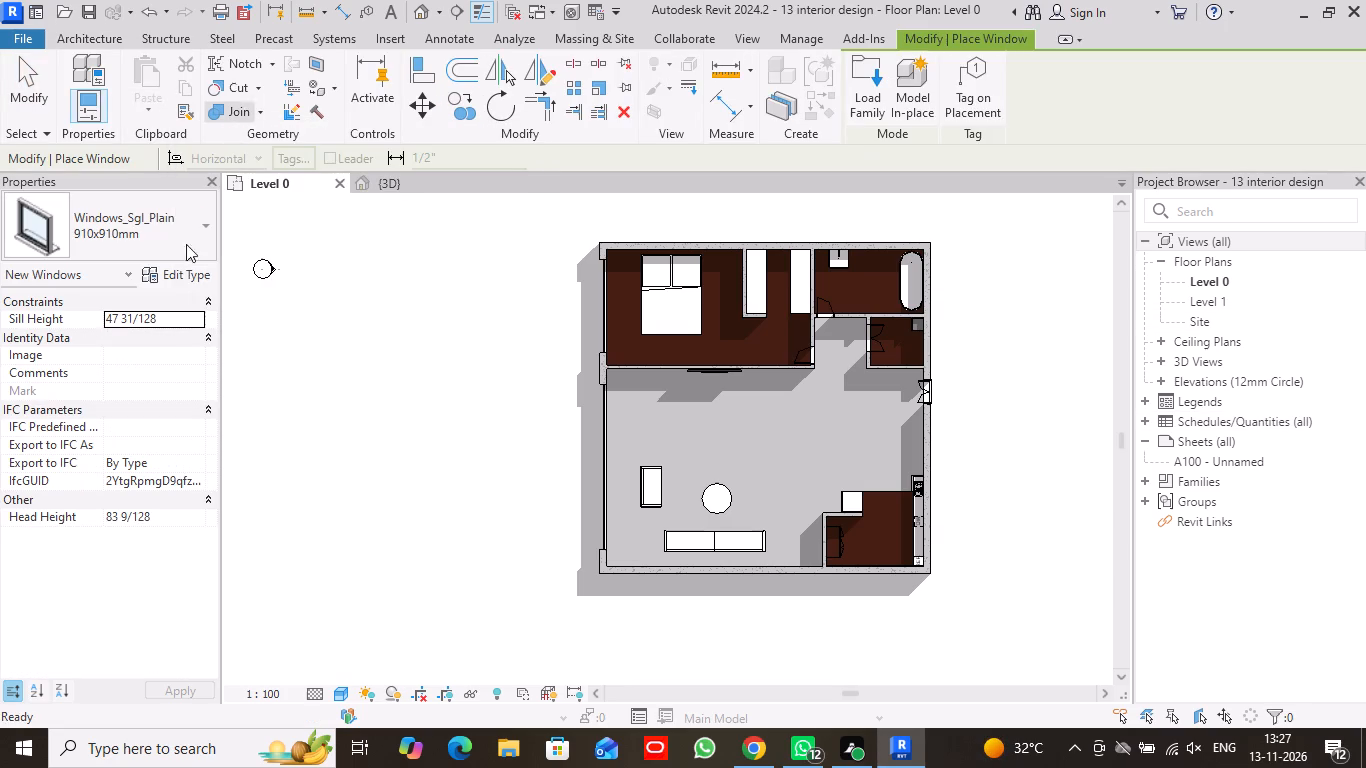
left_click(881, 87)
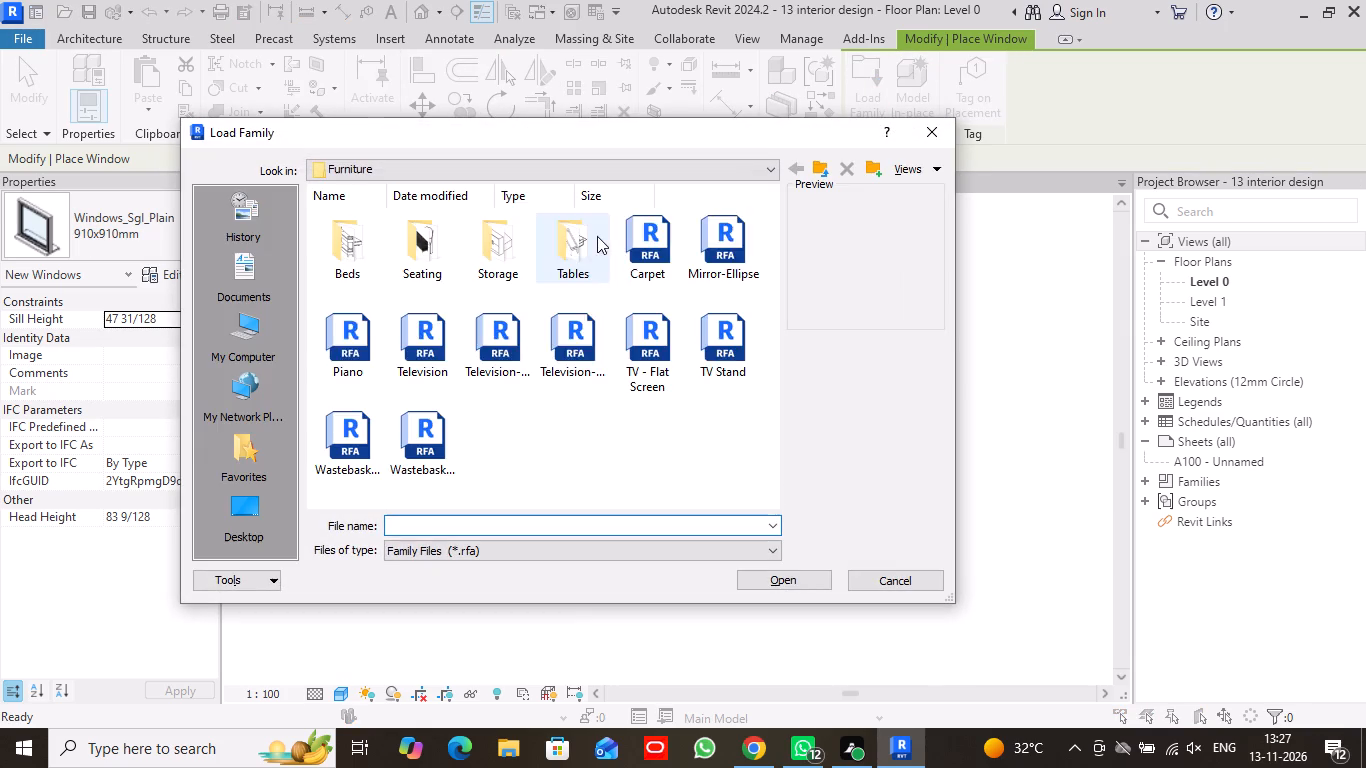
left_click(821, 171)
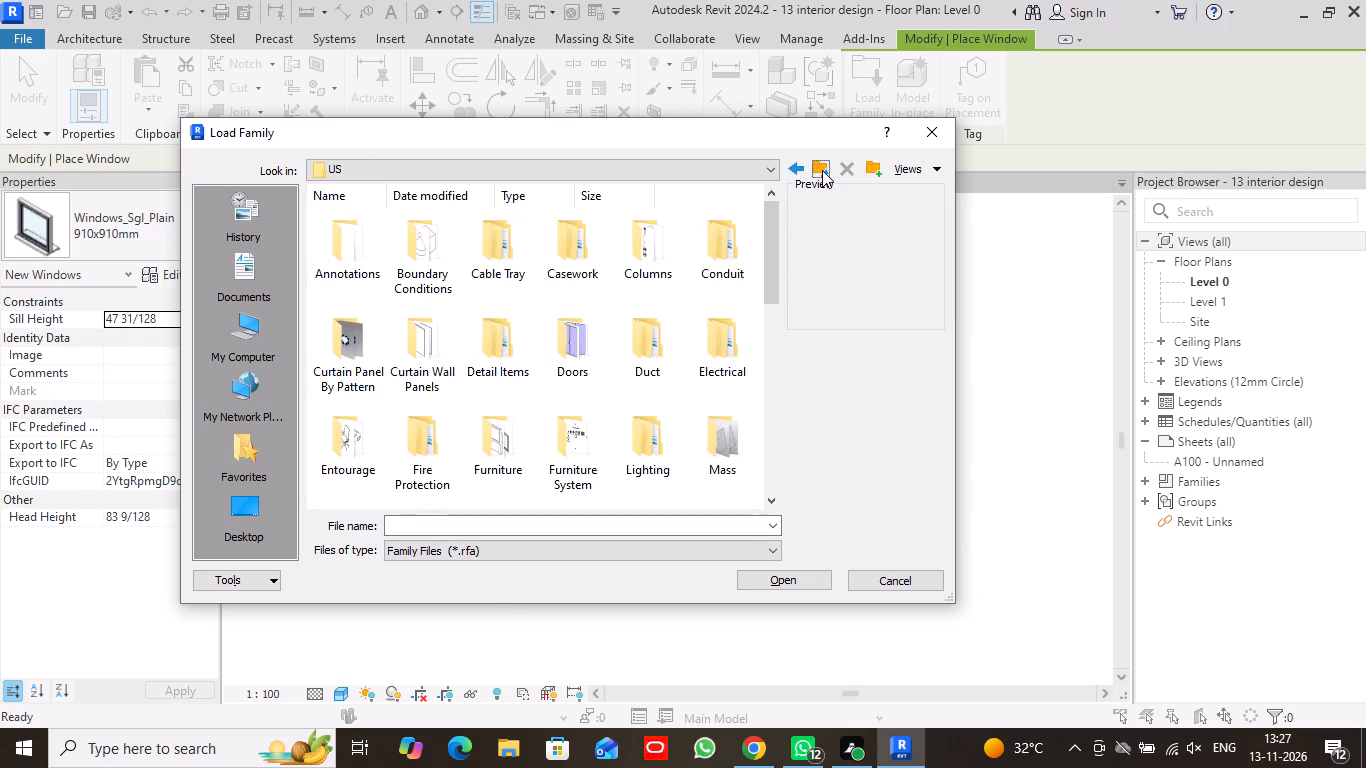
left_click(822, 170)
double_click(362, 248)
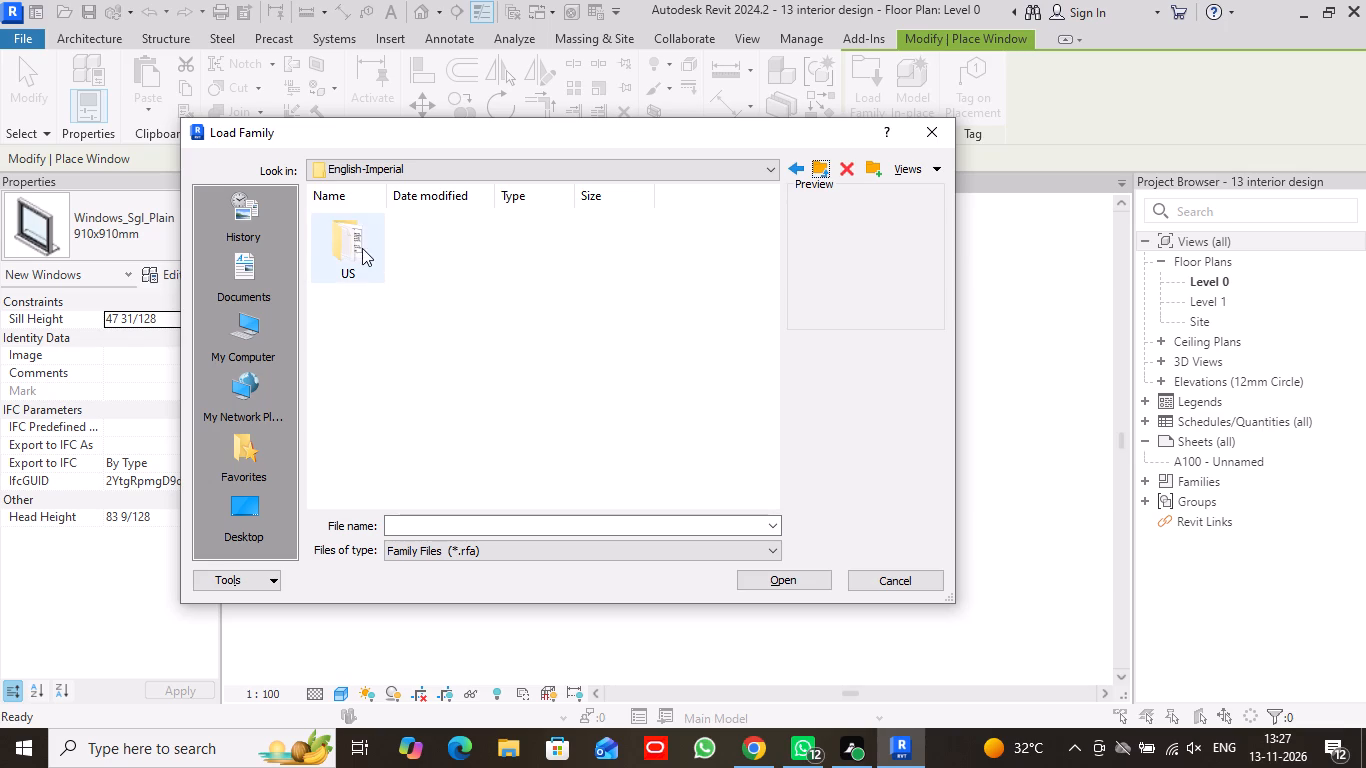
scroll(623, 317, "down", 1)
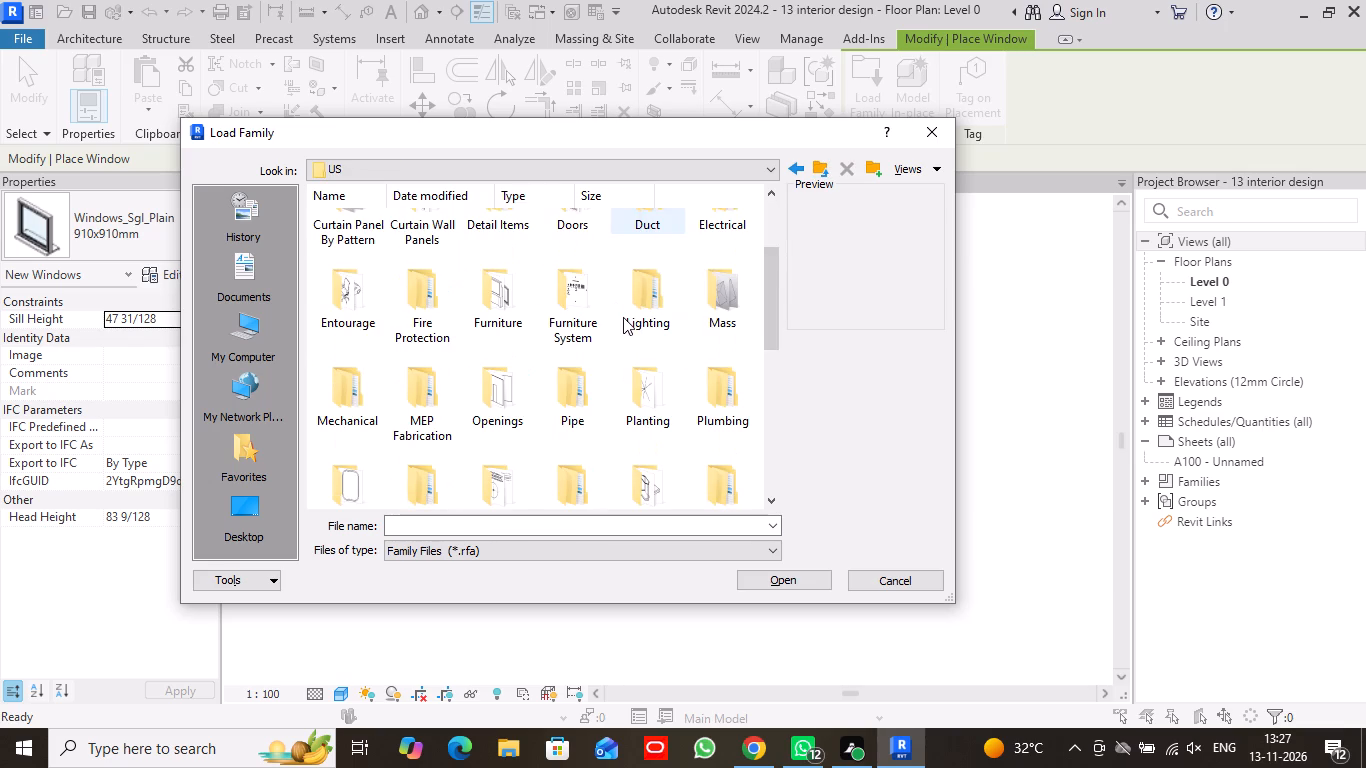
scroll(623, 317, "up", 2)
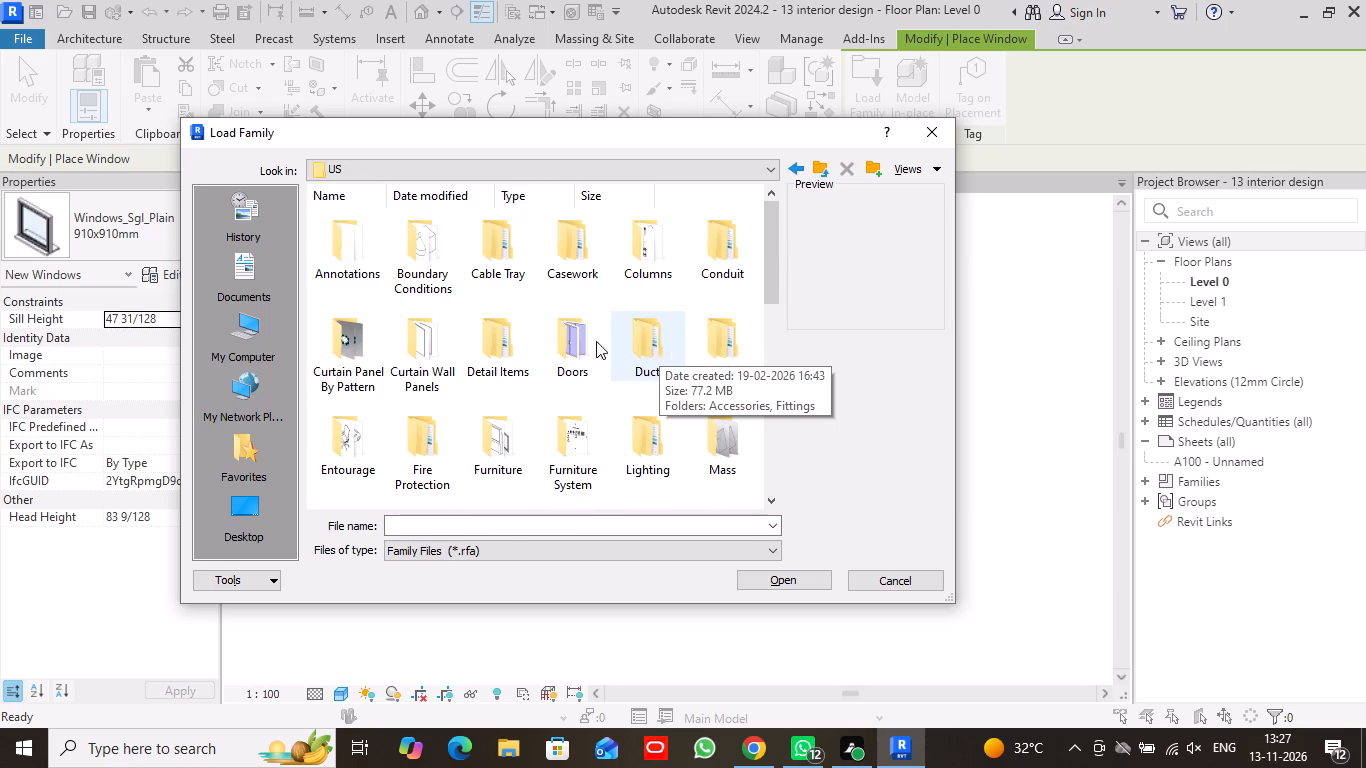
double_click(578, 331)
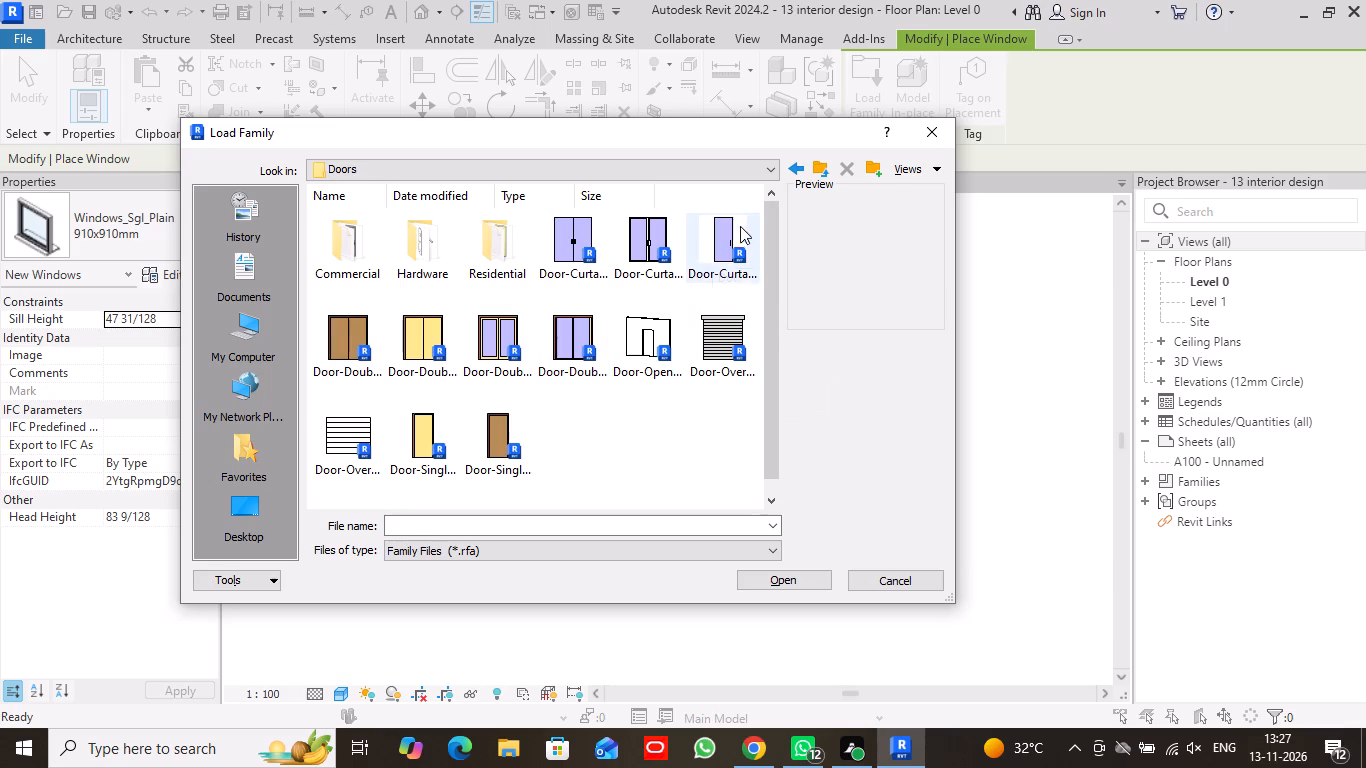
left_click(815, 167)
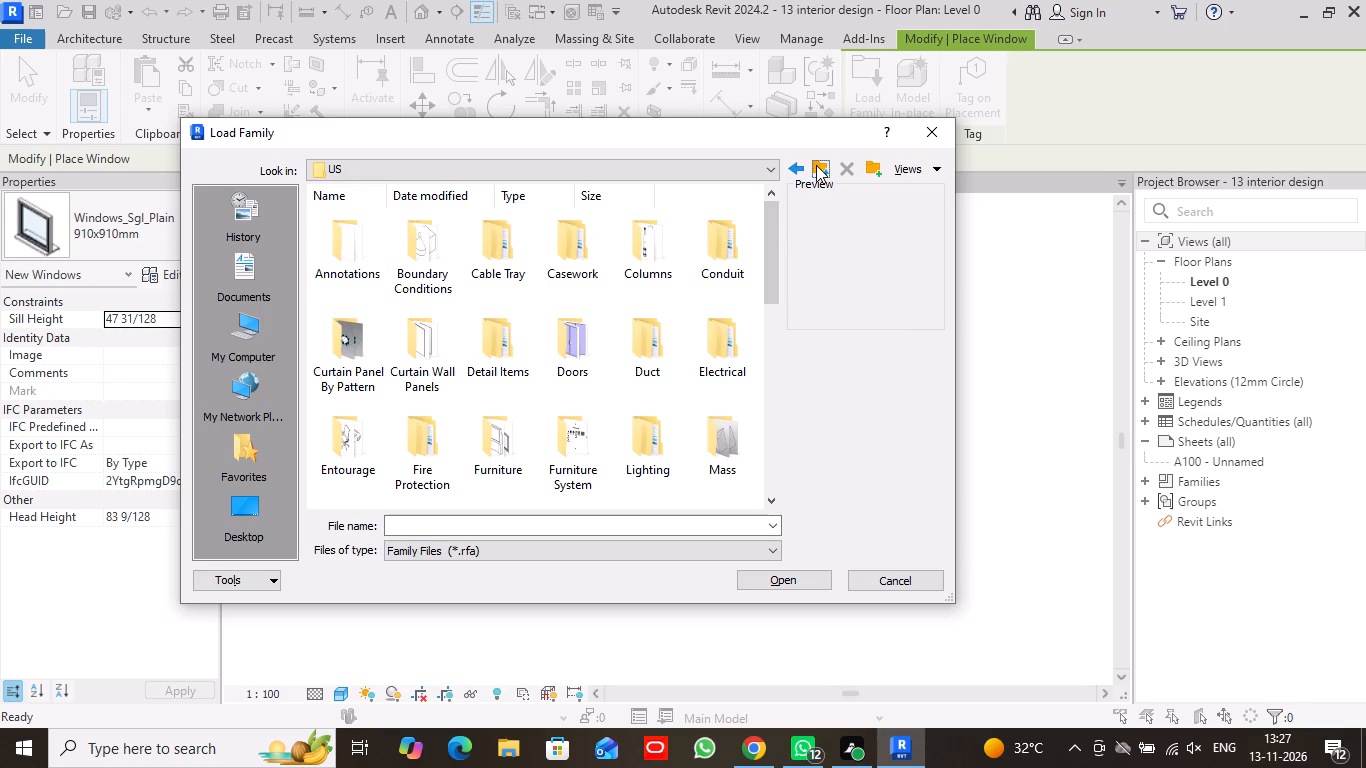
scroll(669, 296, "down", 3)
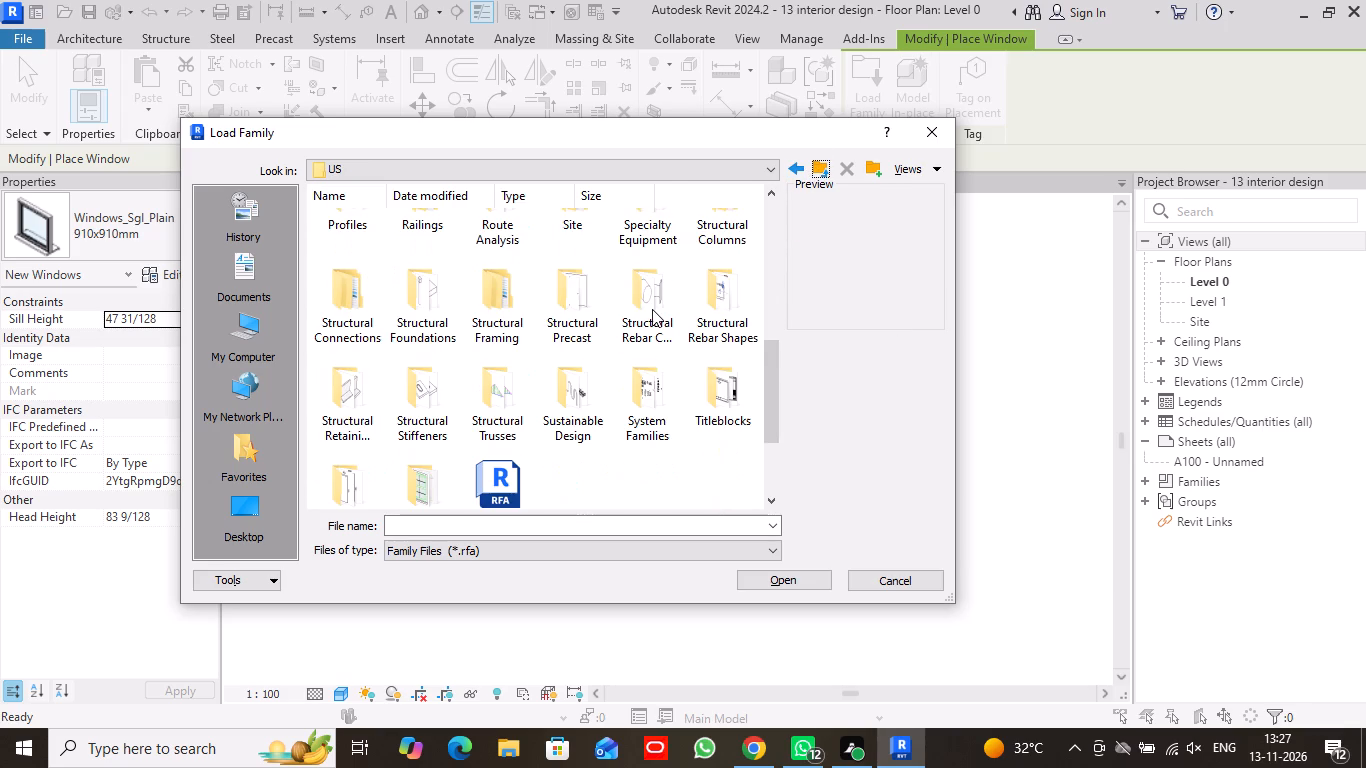
scroll(651, 309, "up", 4)
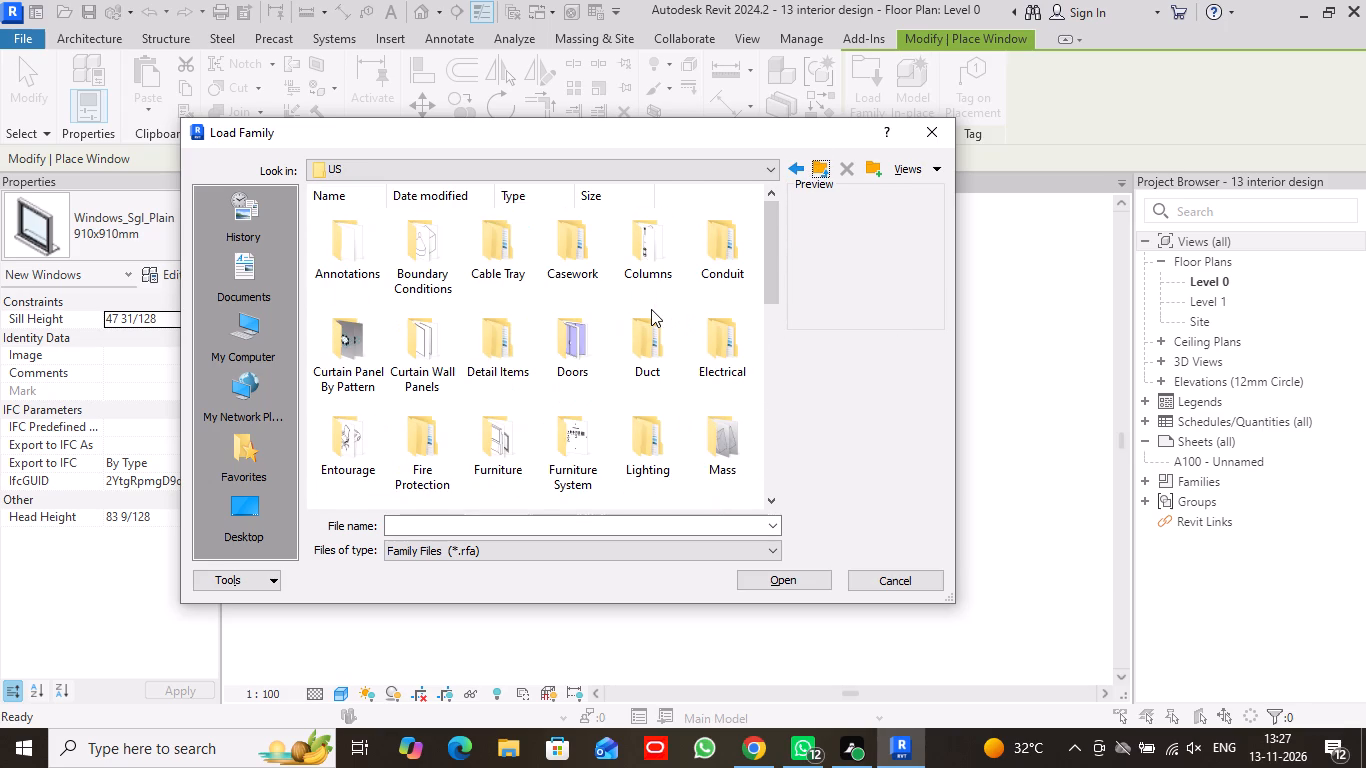
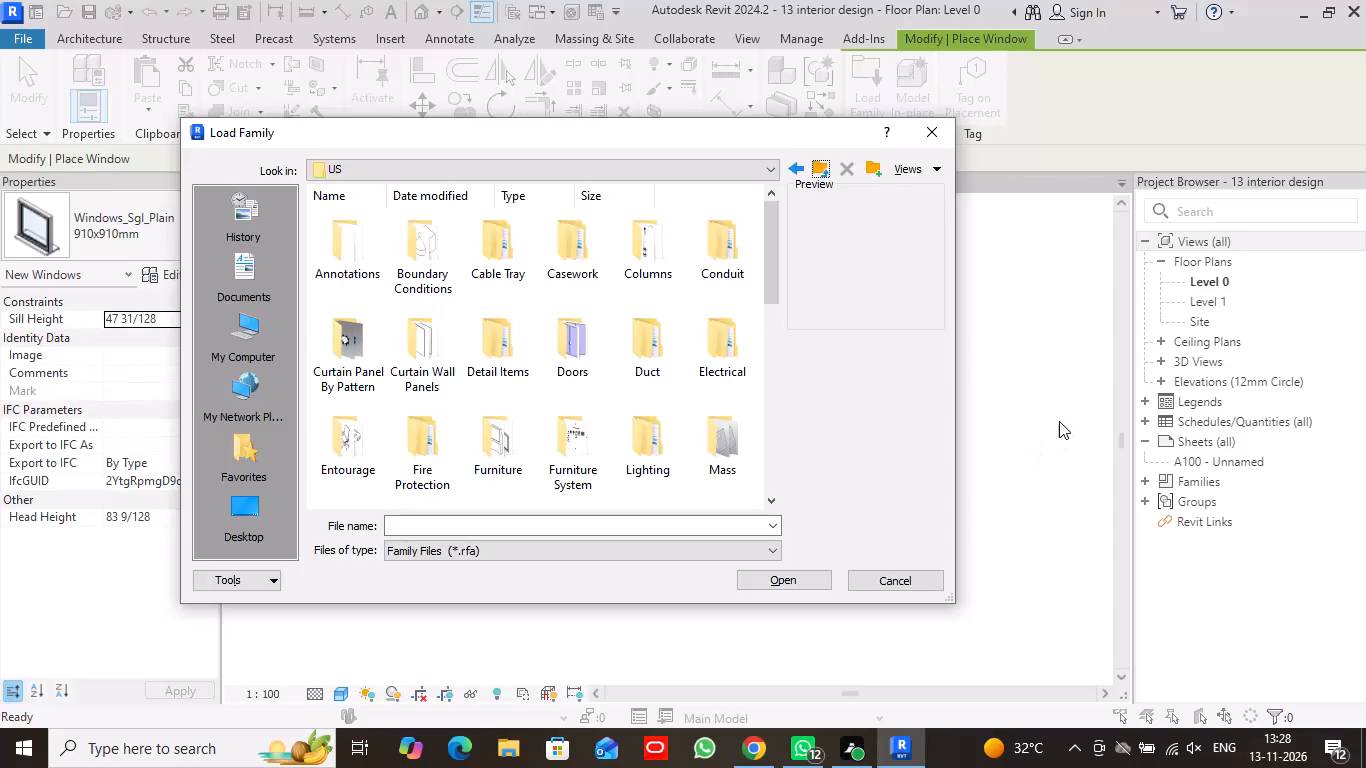
Load the Window-Casement-Multi-Sash-Horizontal family from the US library's Windows folder.
scroll(648, 338, "down", 2)
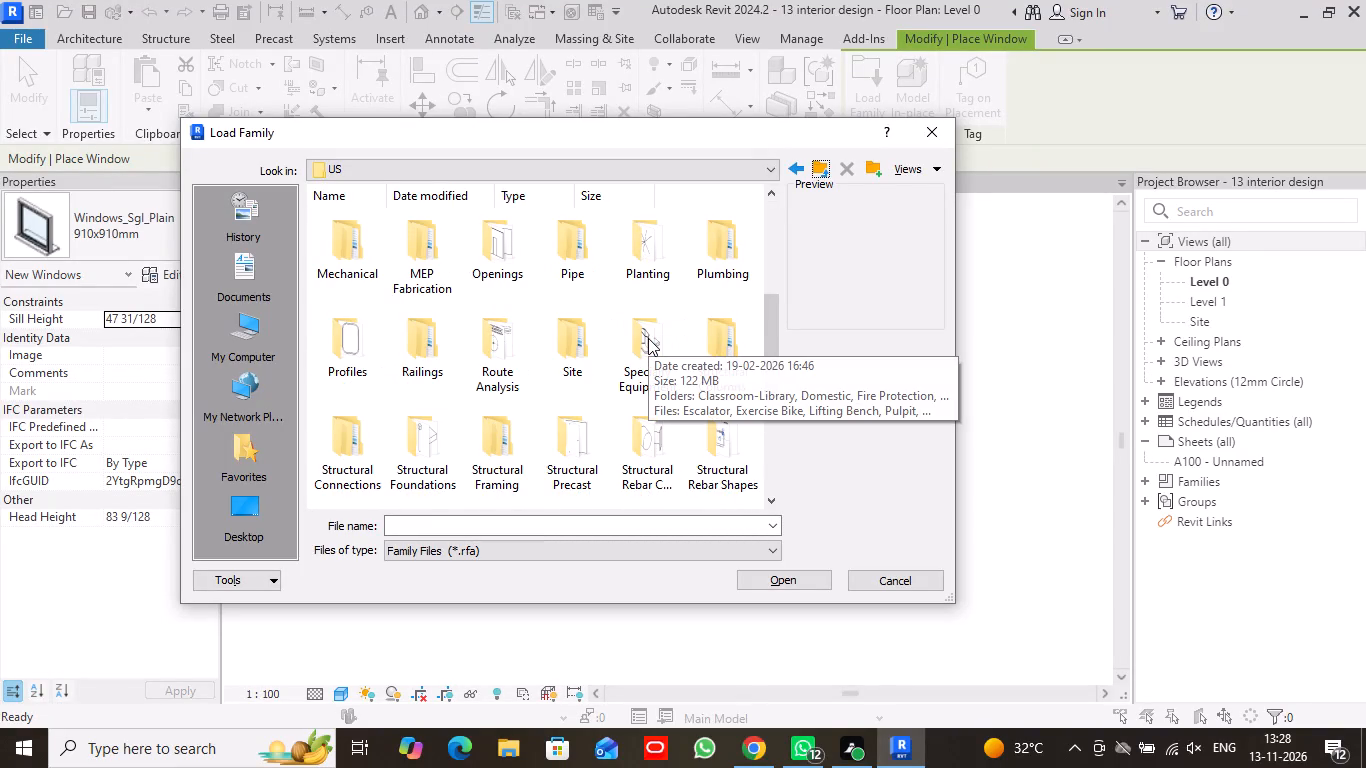
scroll(648, 338, "down", 3)
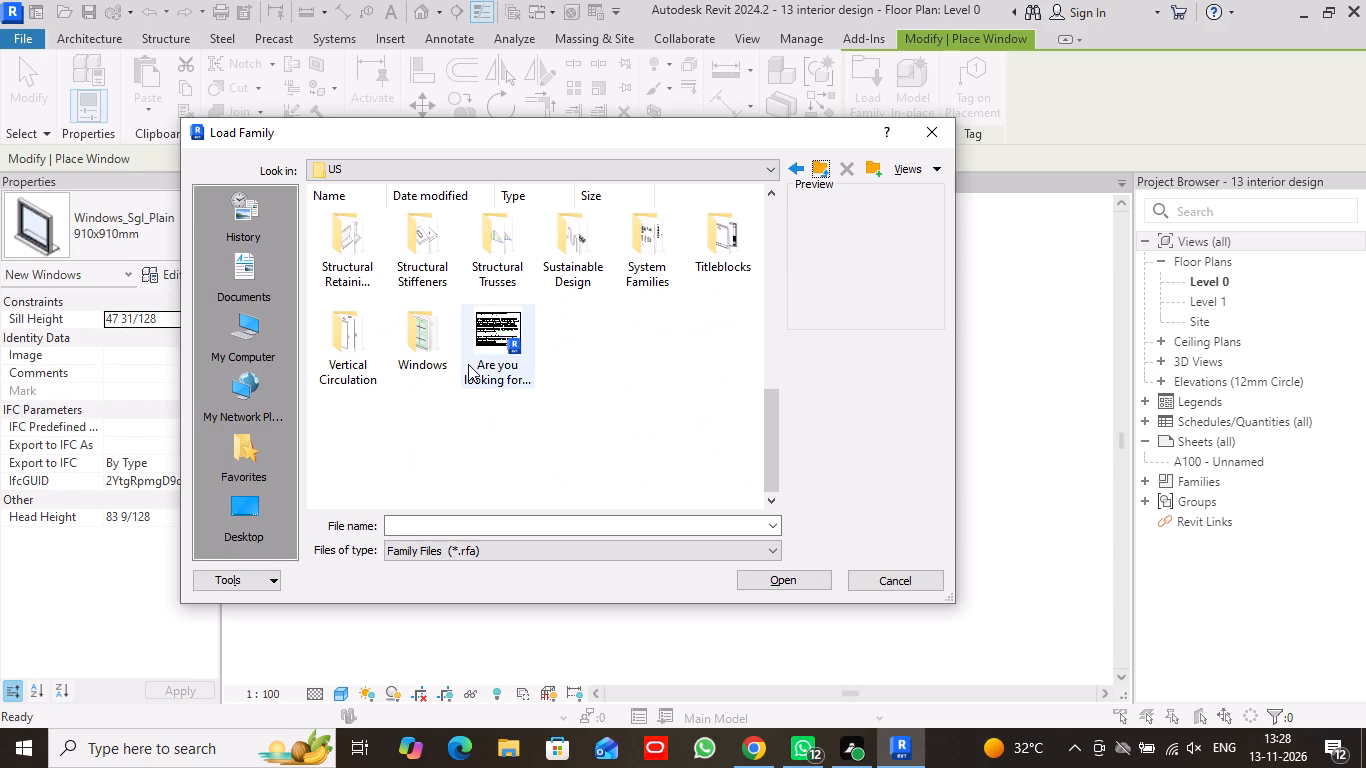
double_click(418, 357)
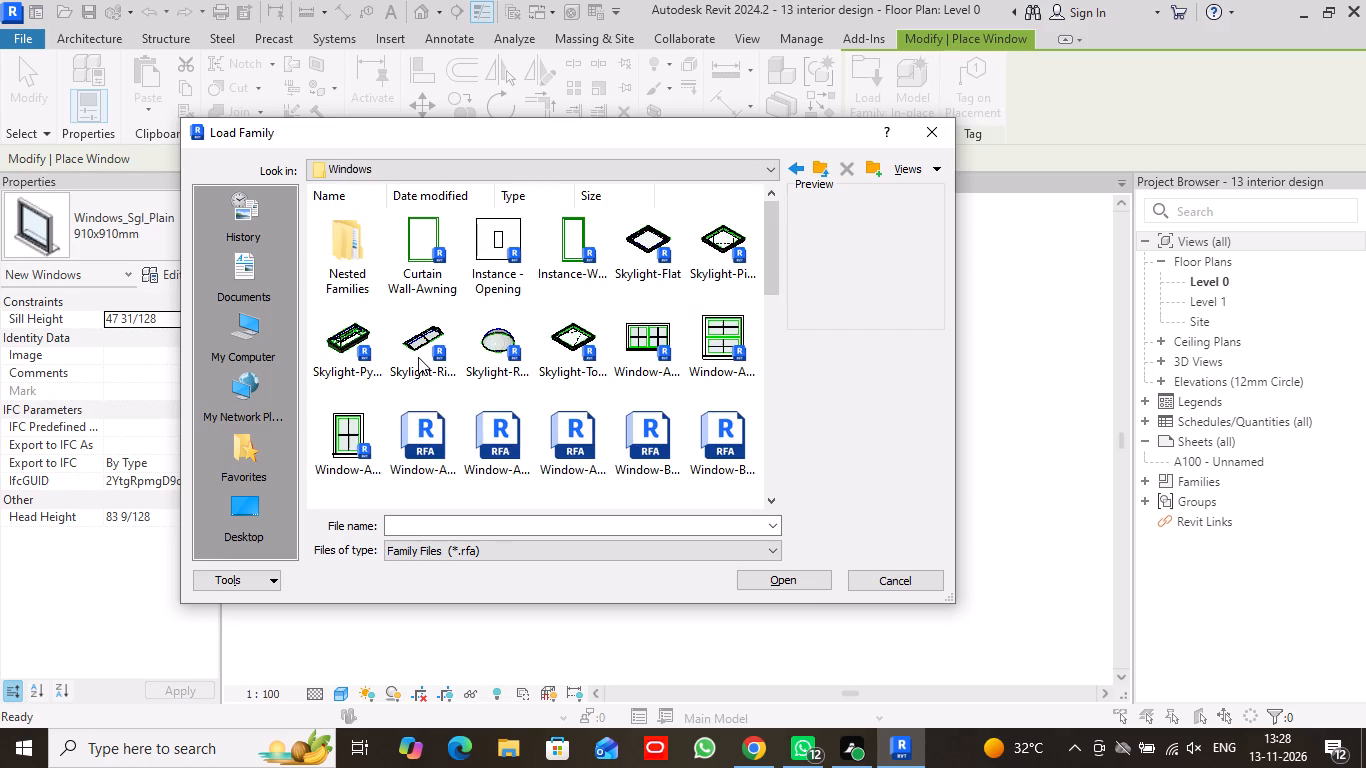
scroll(689, 385, "down", 1)
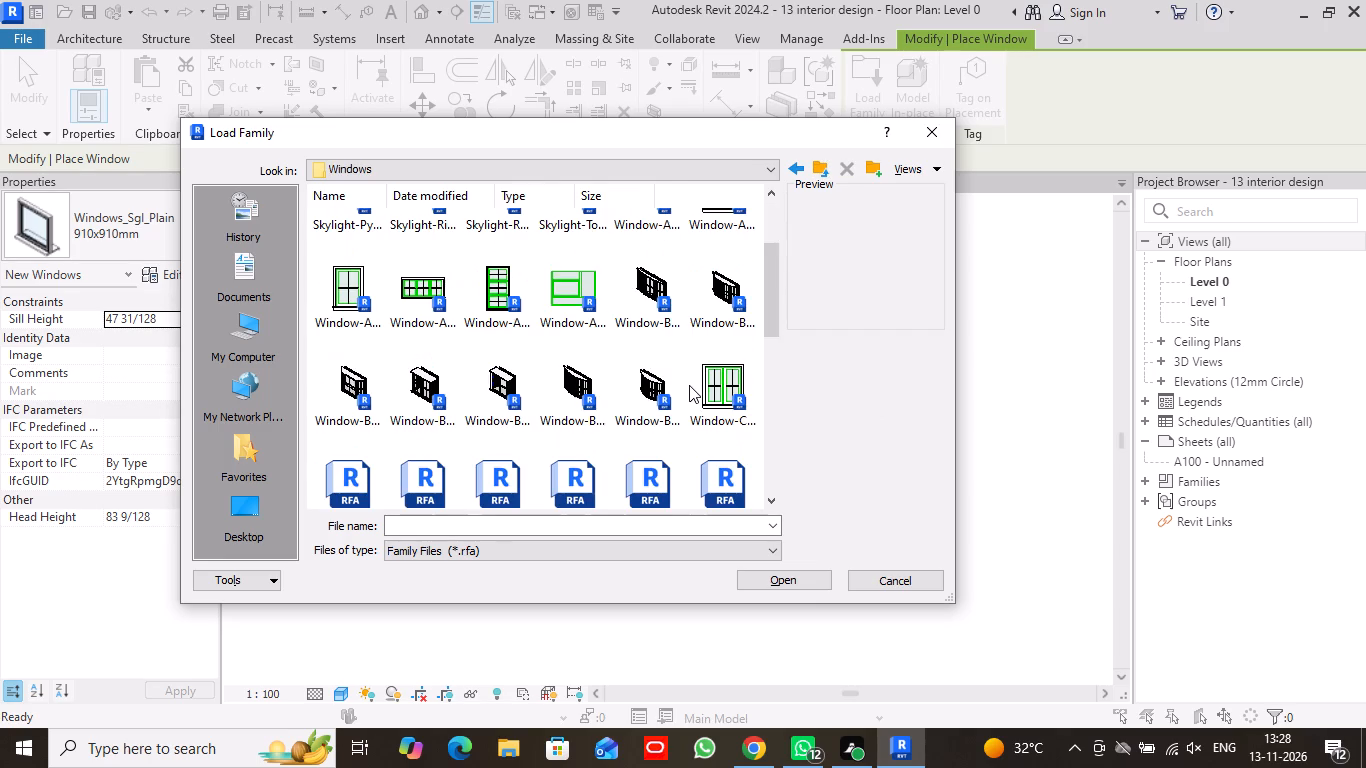
scroll(677, 385, "down", 1)
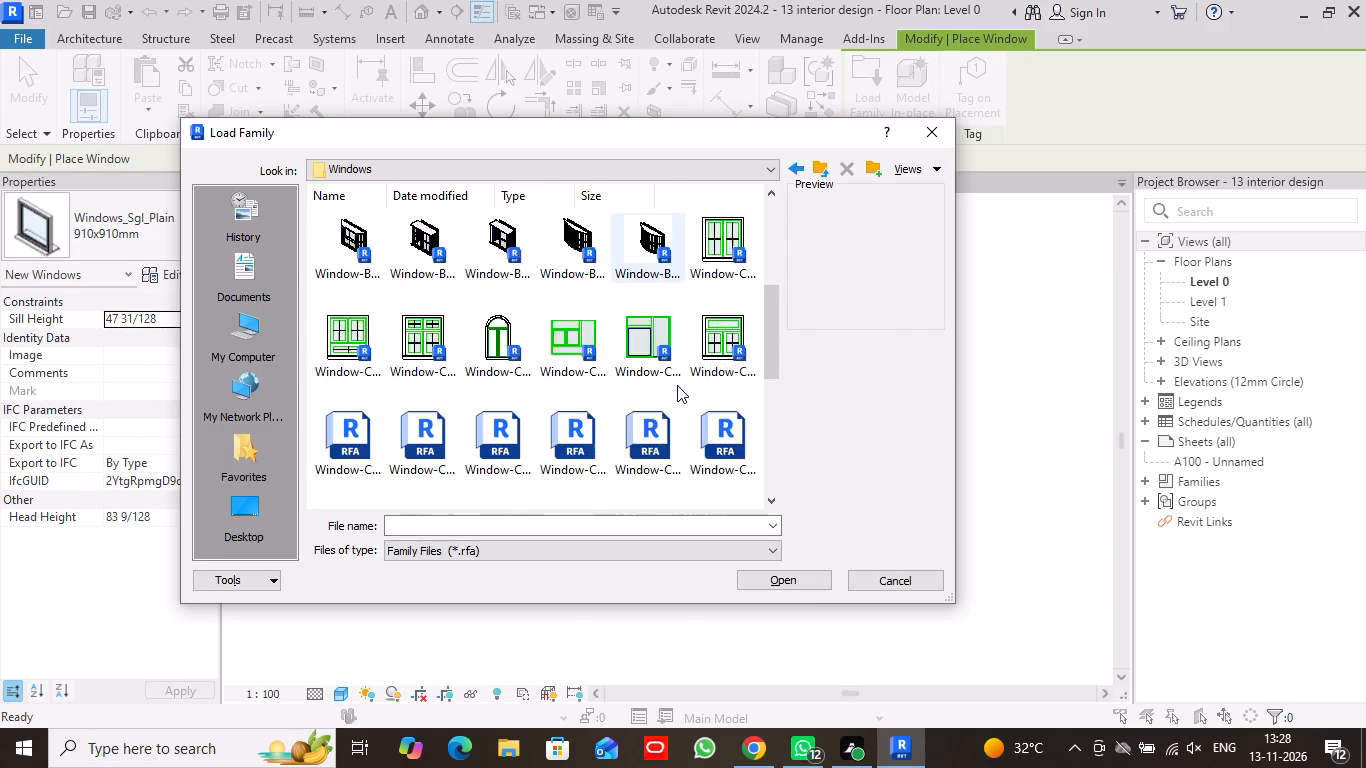
scroll(677, 385, "down", 1)
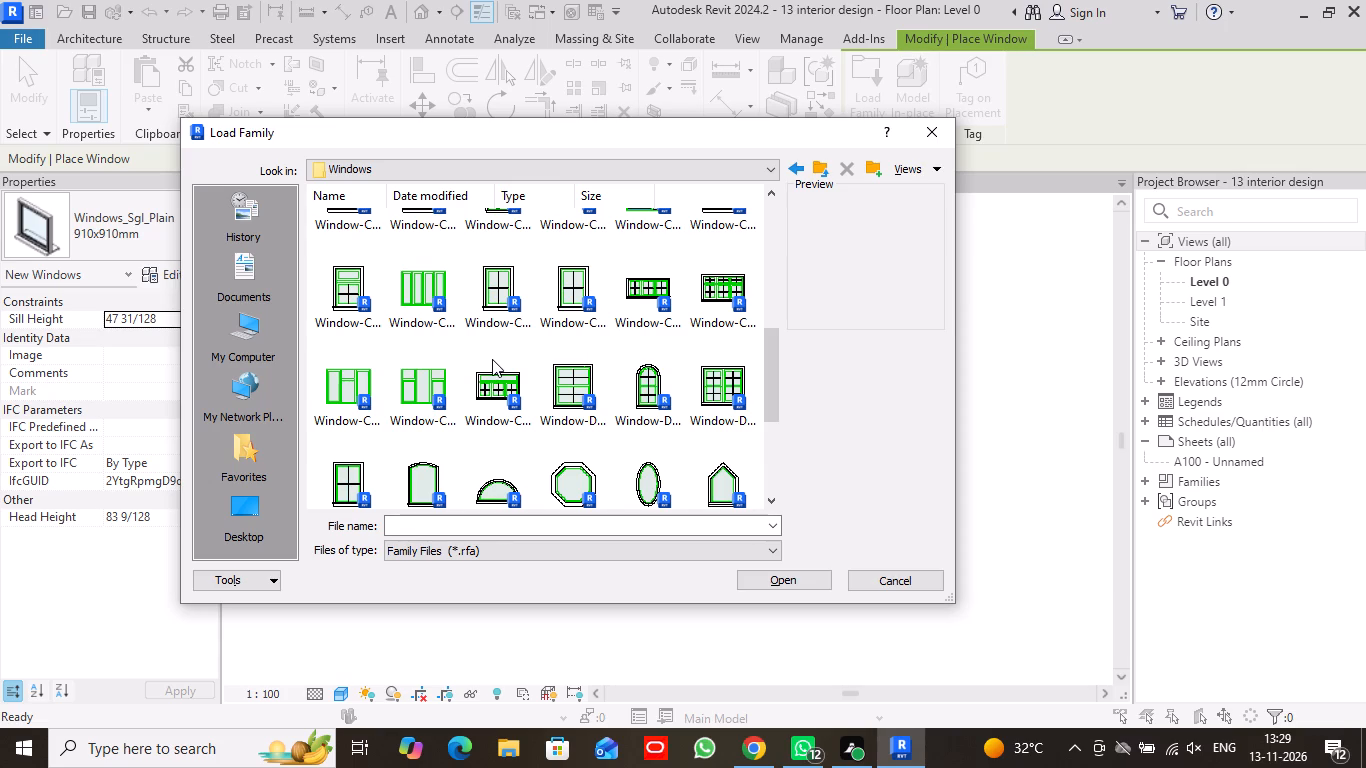
scroll(487, 355, "up", 1)
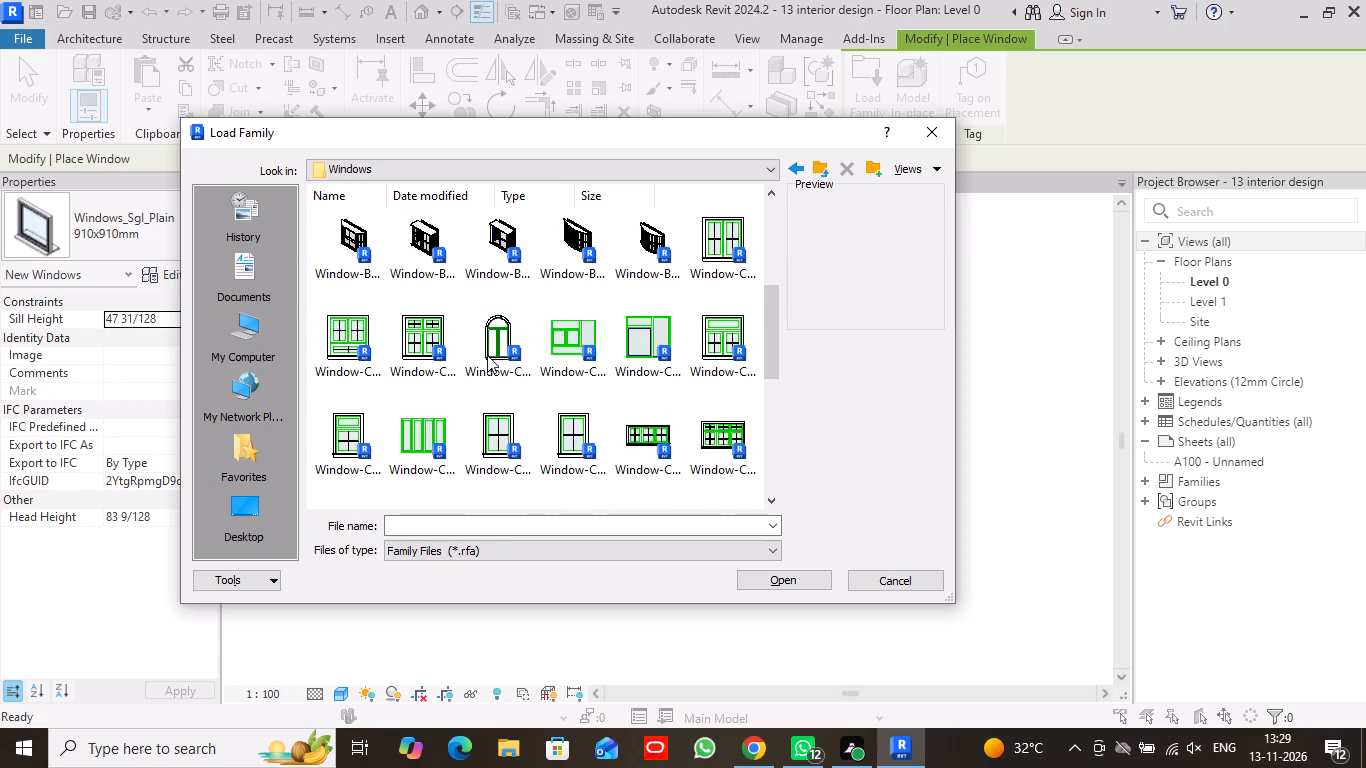
scroll(487, 355, "down", 4)
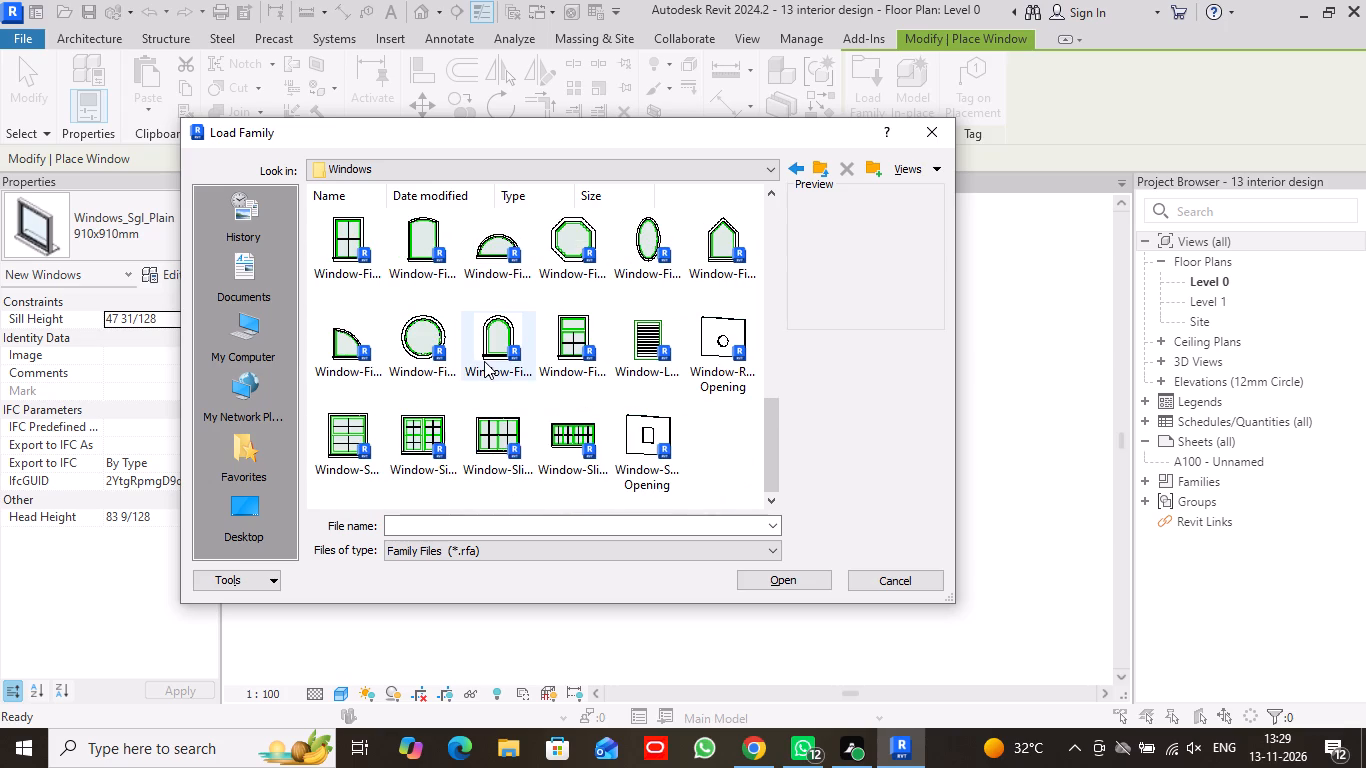
scroll(484, 361, "up", 5)
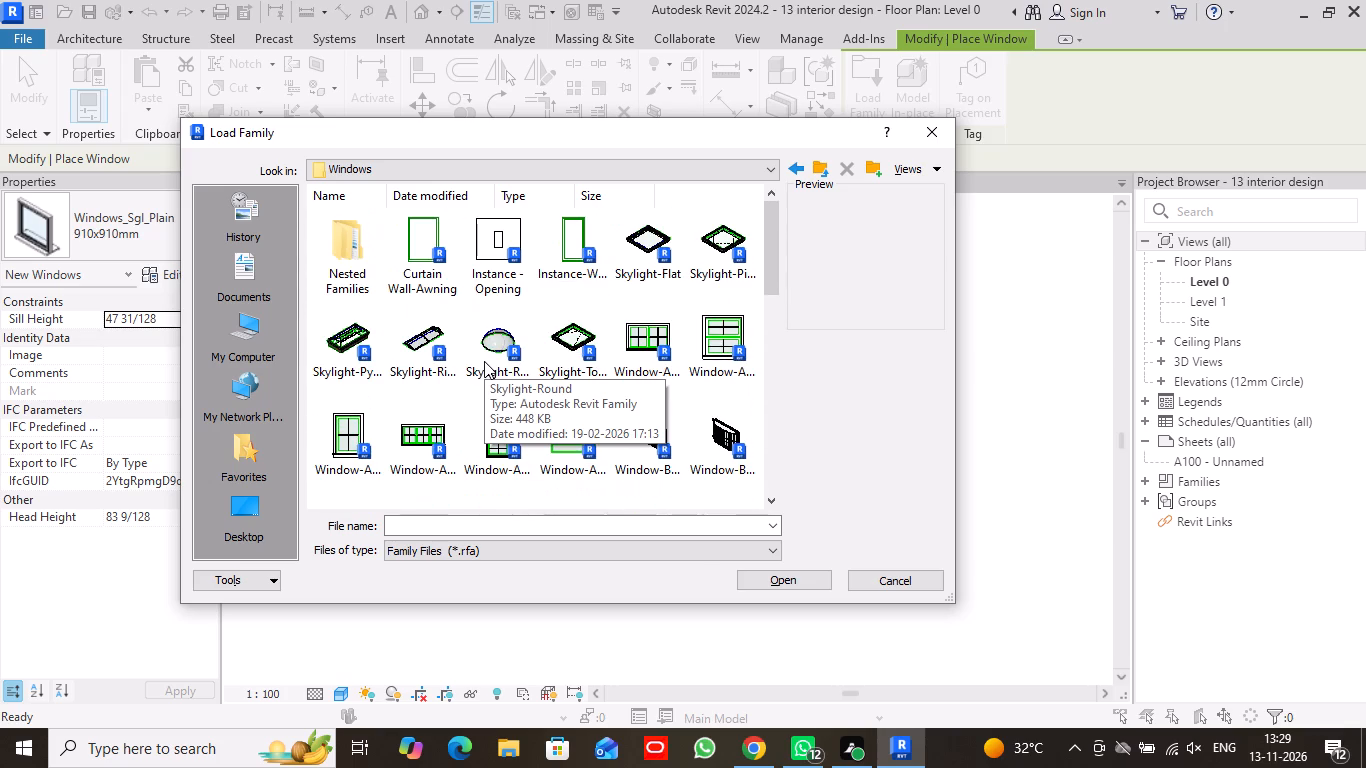
scroll(542, 368, "down", 1)
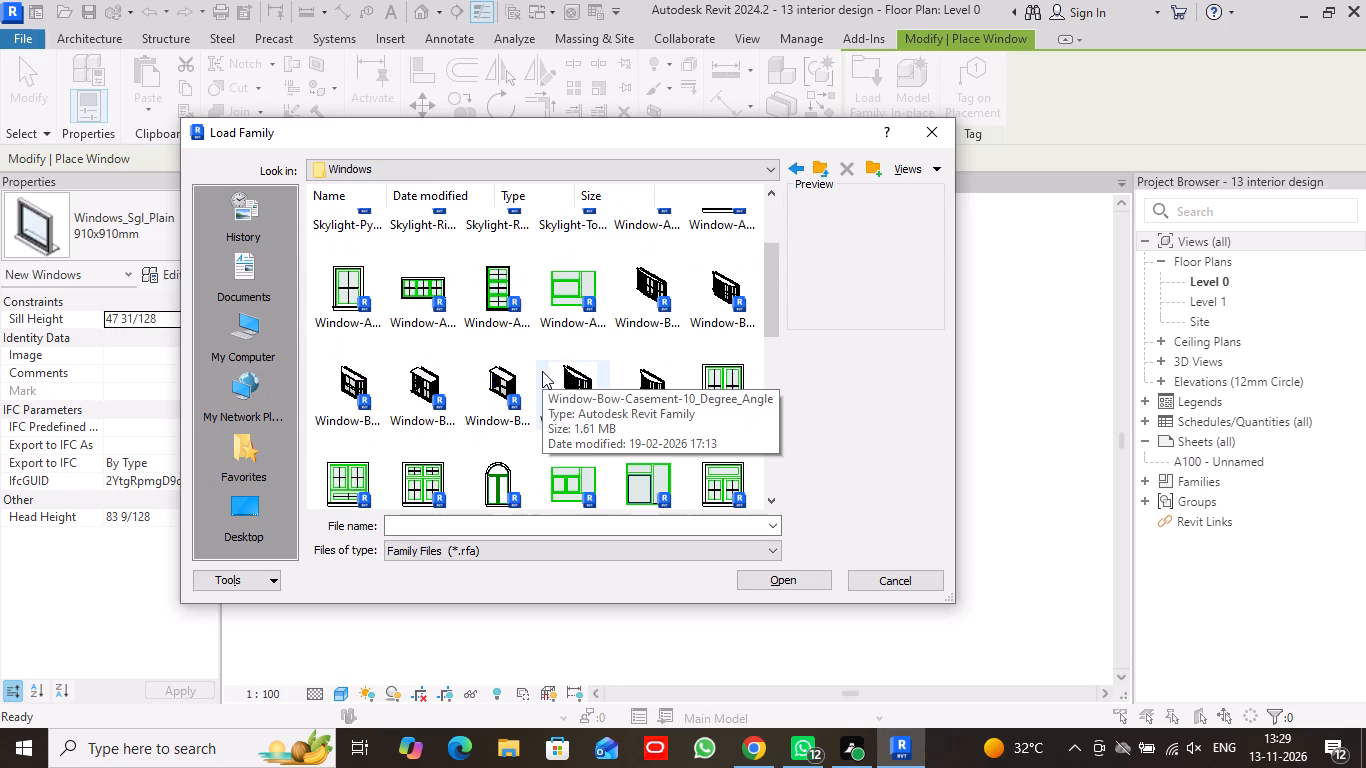
scroll(542, 371, "down", 1)
left_click(426, 428)
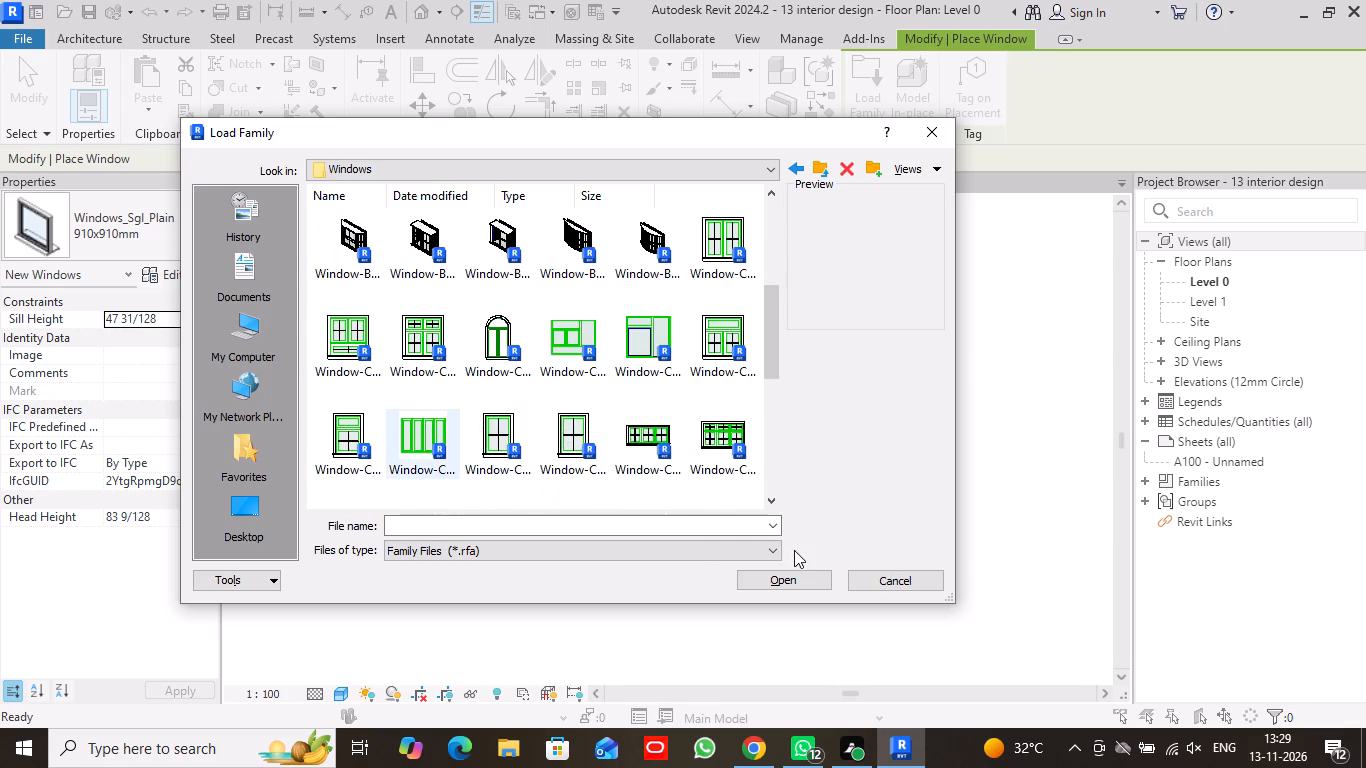
left_click(800, 580)
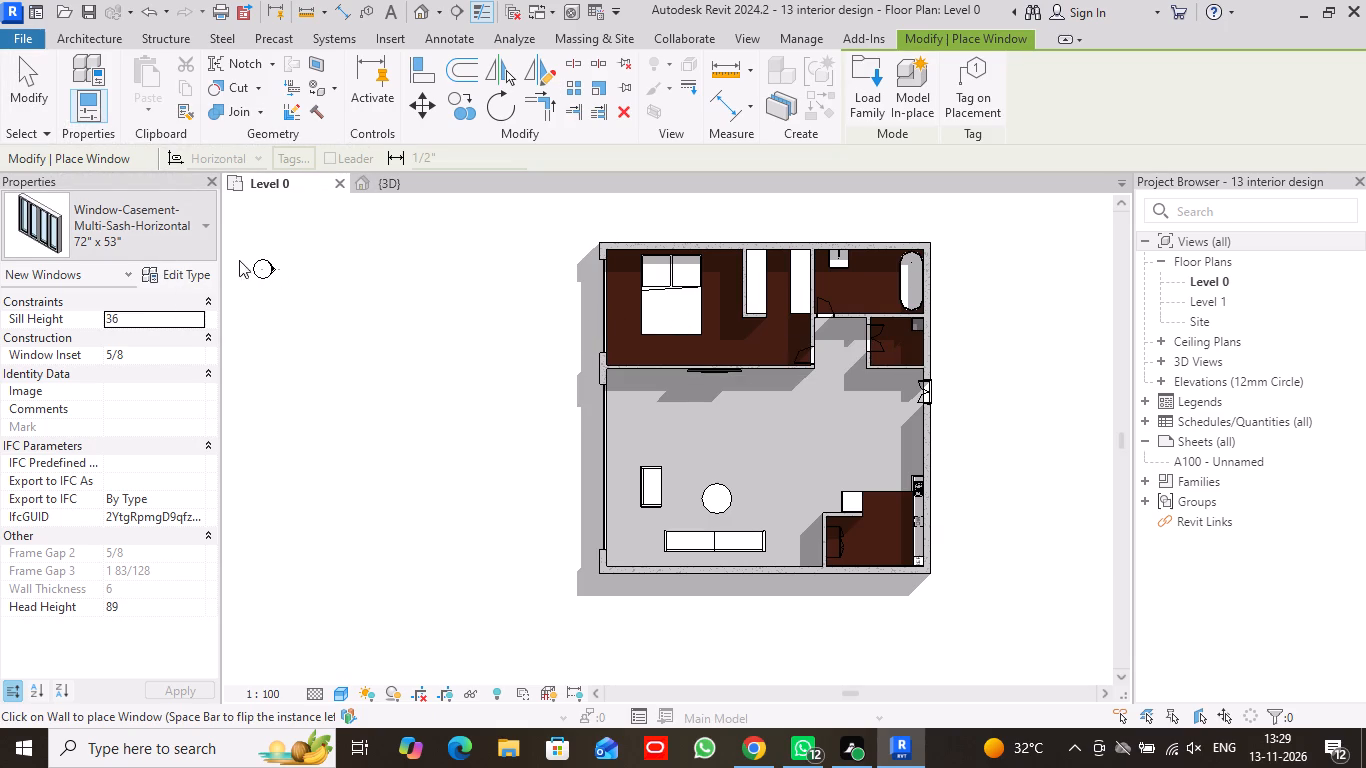
left_click(456, 358)
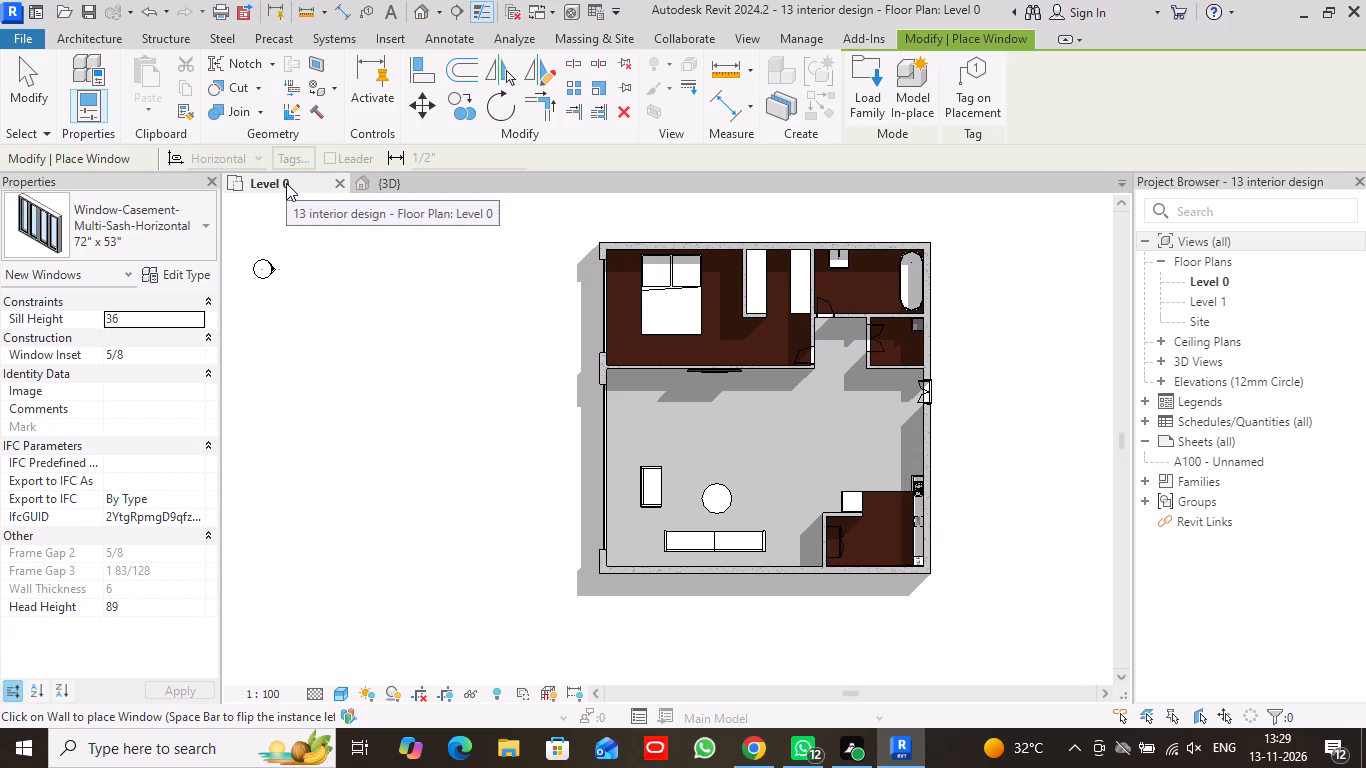
Delete the two Curtain_Wall-Empty facade walls on Level 0, one beside the bedroom and one beside the living area.
scroll(574, 294, "down", 1)
scroll(574, 294, "up", 5)
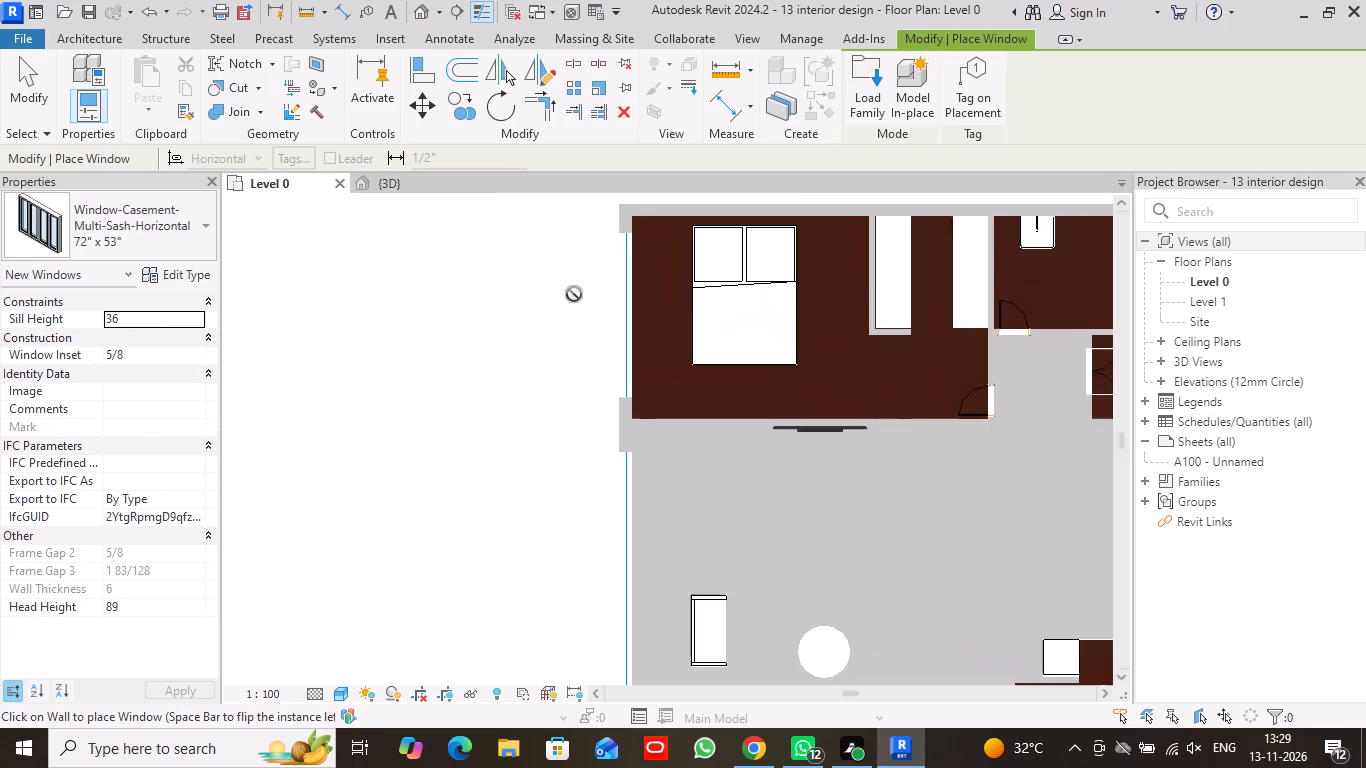
scroll(574, 294, "up", 4)
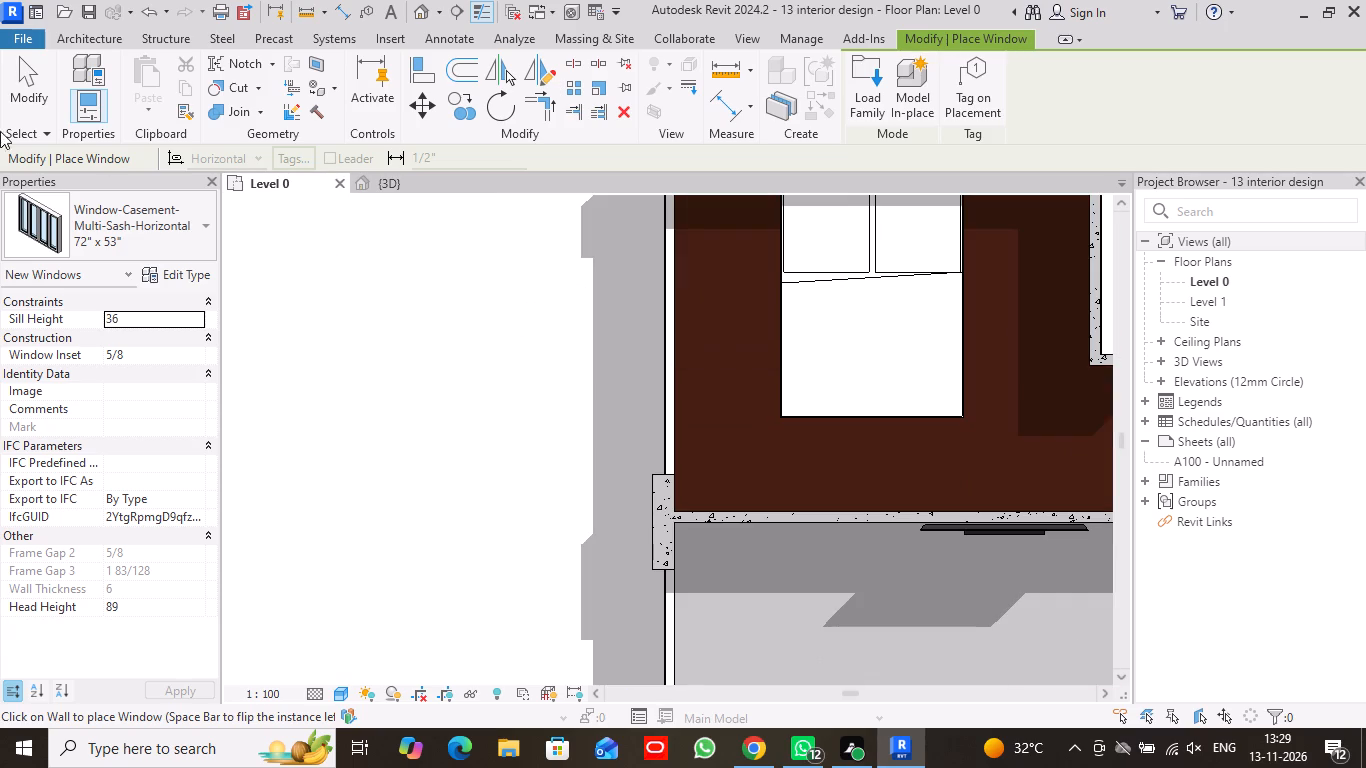
left_click(19, 91)
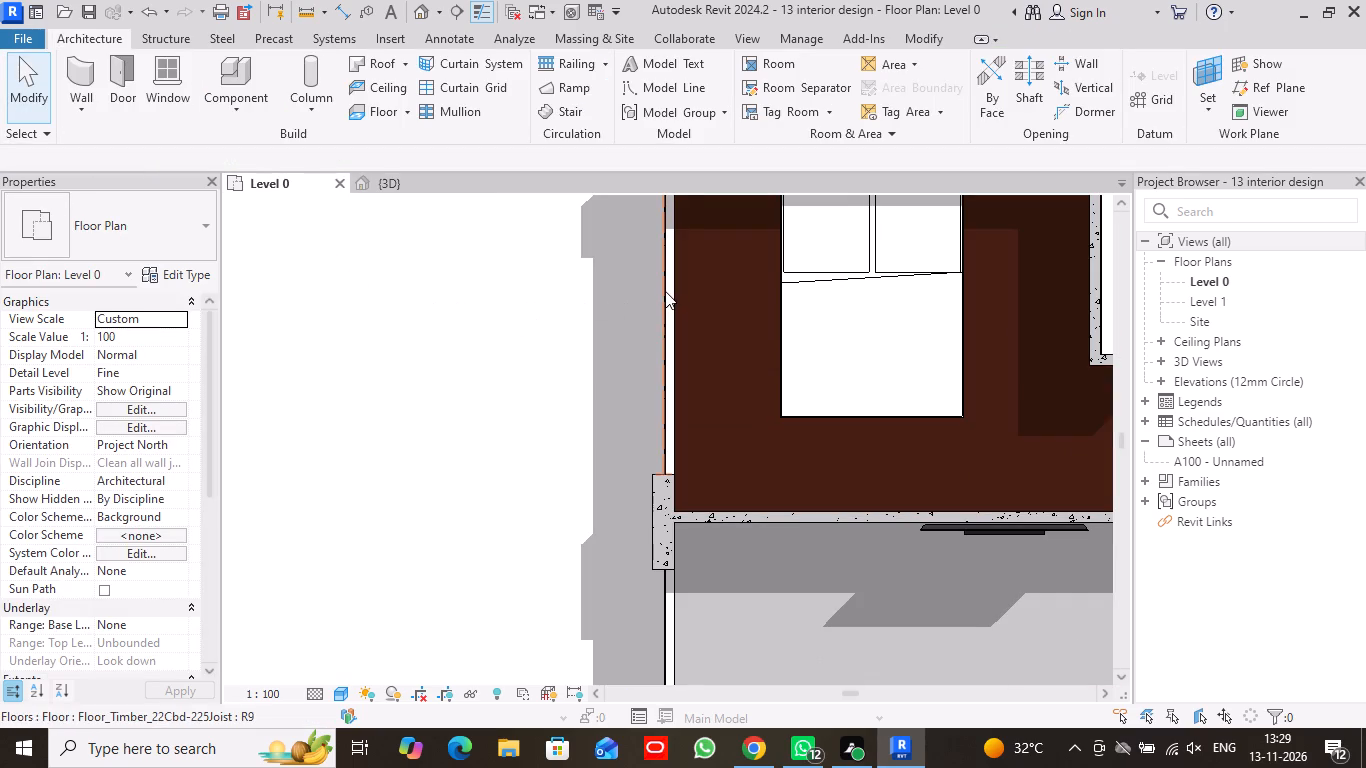
right_click(665, 291)
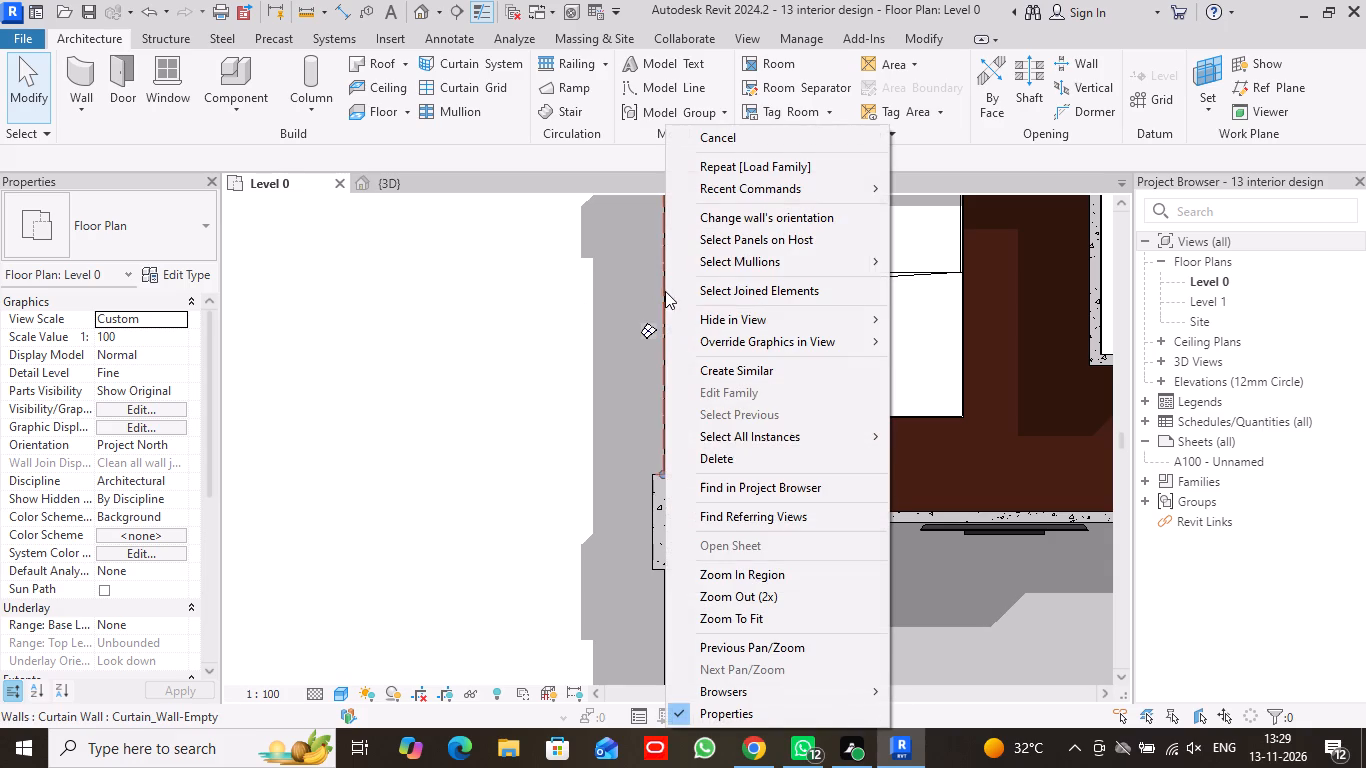
left_click(728, 456)
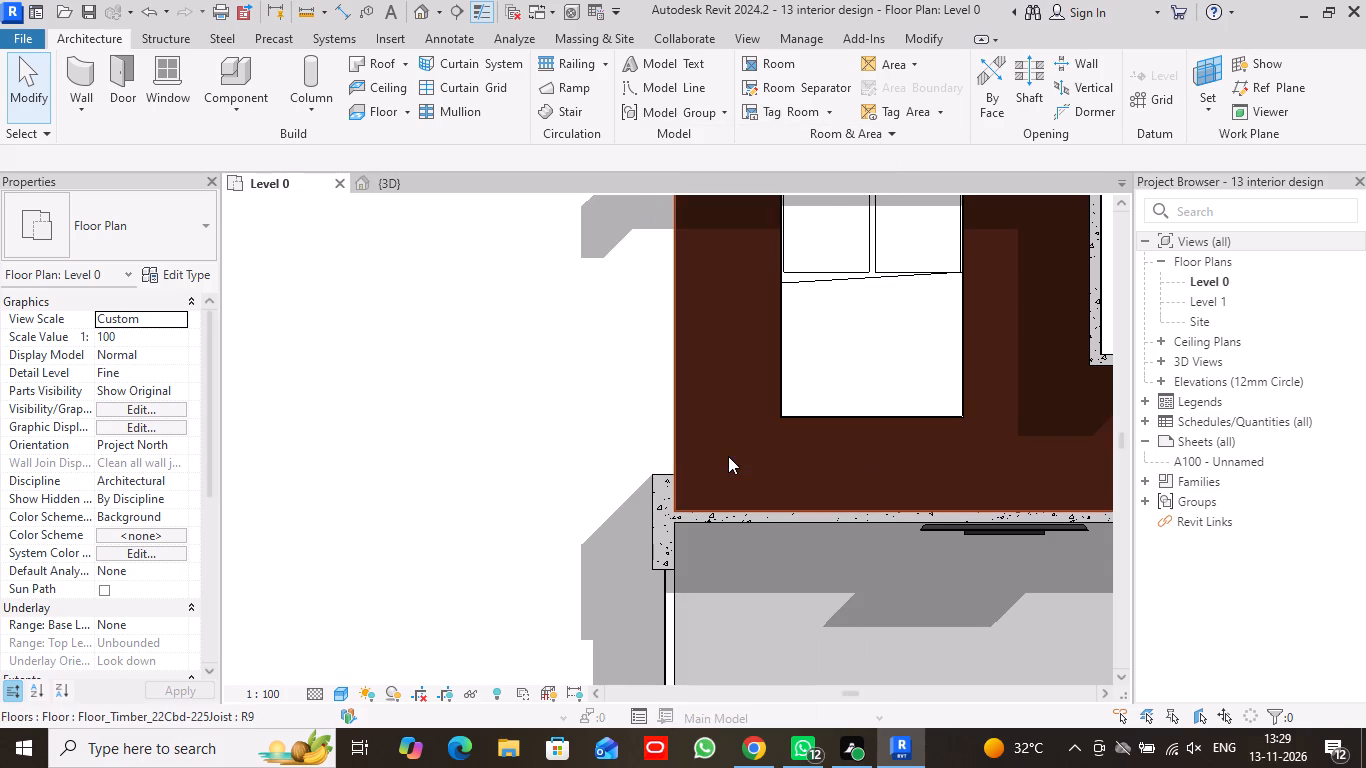
middle_click_drag(728, 456, 593, 220)
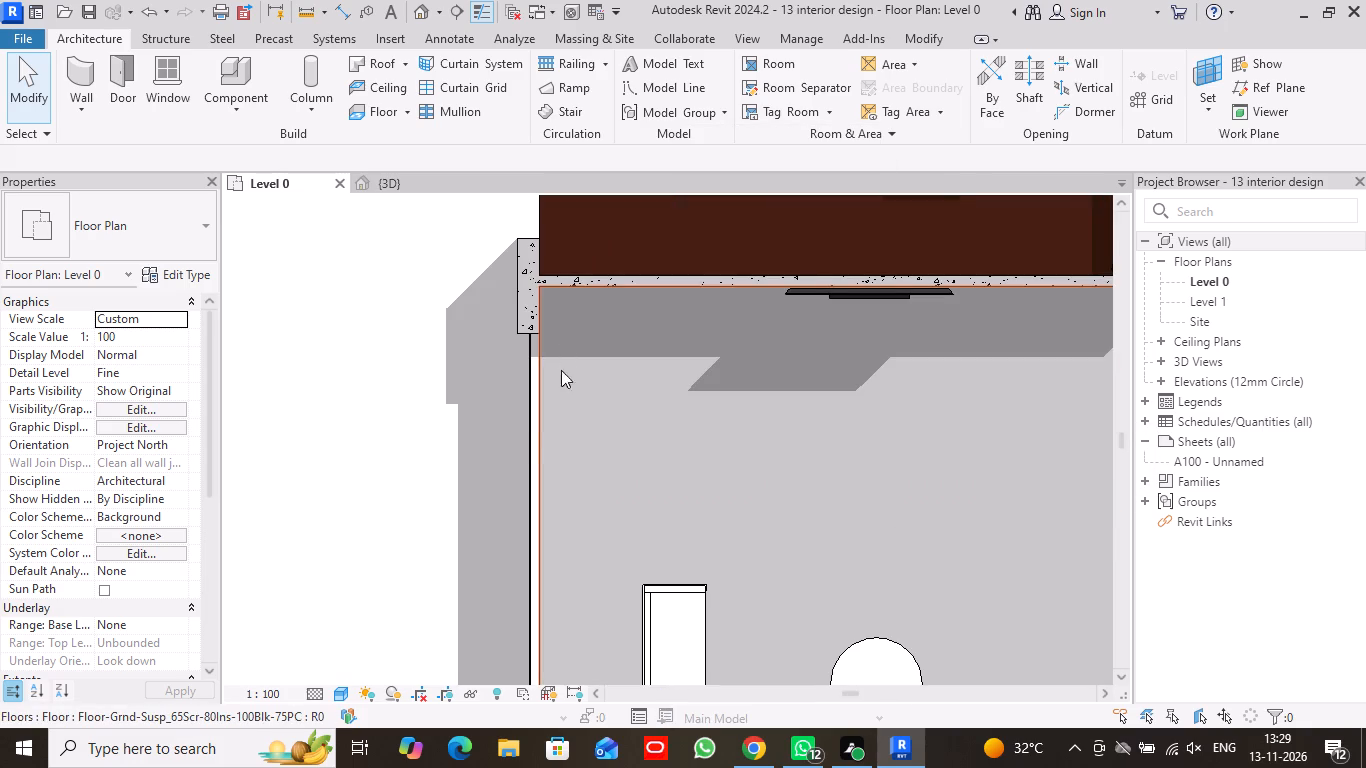
right_click(527, 435)
left_click(617, 454)
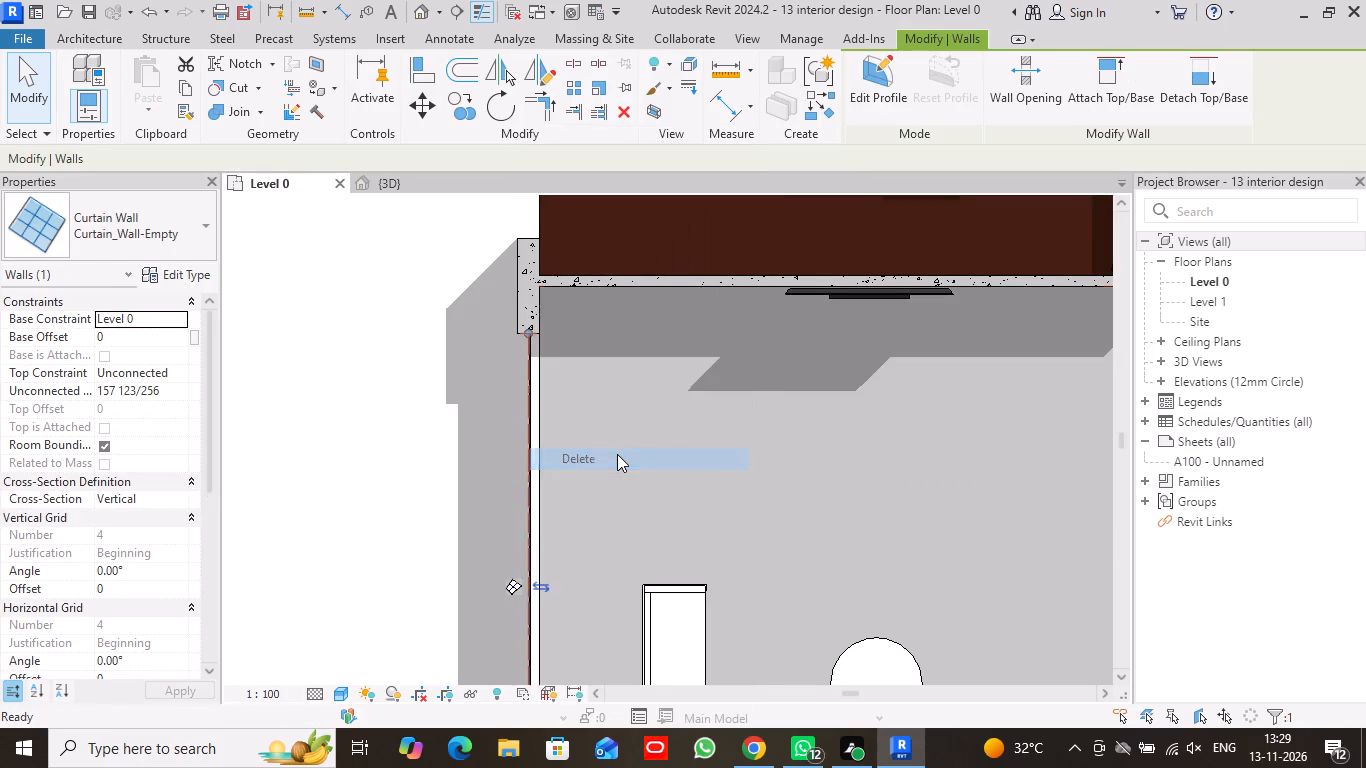
Draw an architectural wall of type Wall-Ret_300Con 3, about 234 in long, closing the facade gap beside the bedroom between the existing wall ends.
scroll(485, 351, "down", 2)
middle_click_drag(448, 283, 467, 506)
scroll(446, 287, "down", 1)
scroll(471, 469, "down", 1)
middle_click_drag(470, 468, 465, 322)
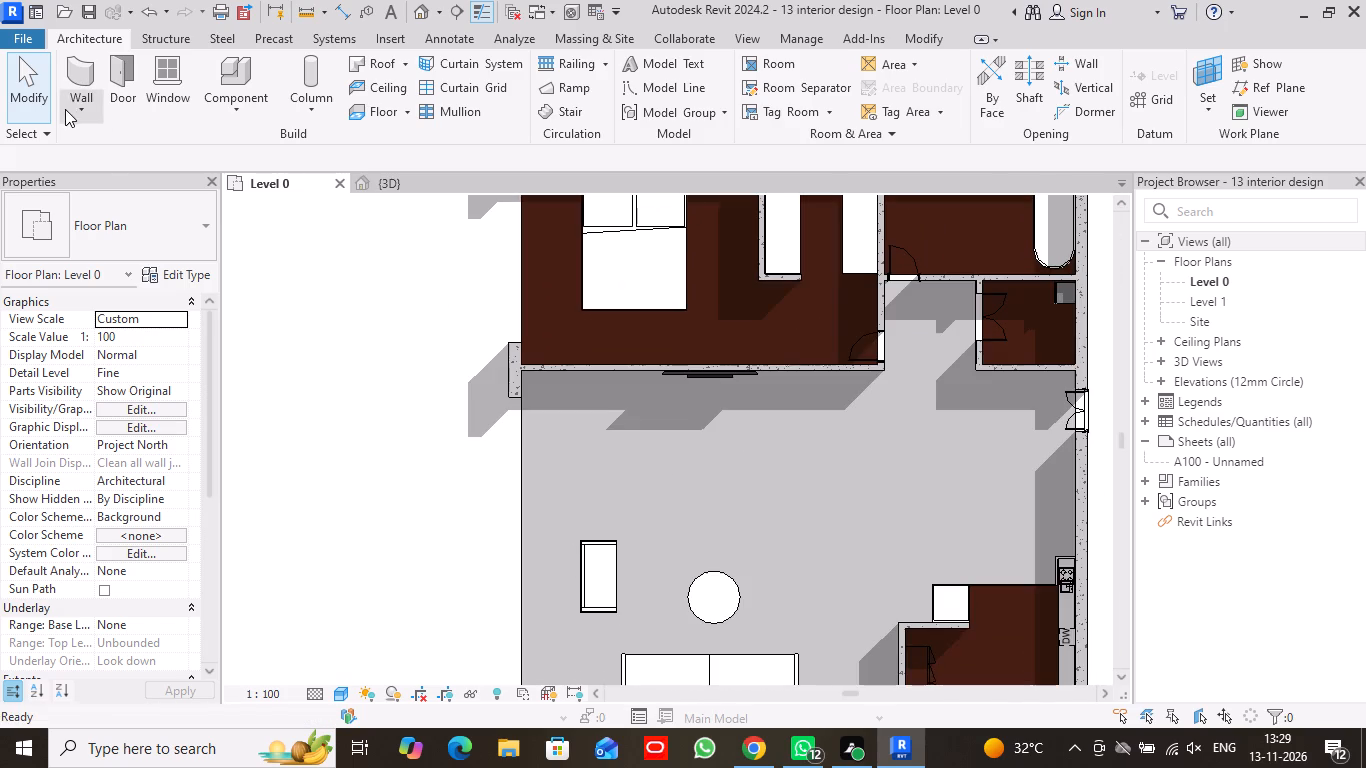
left_click(72, 107)
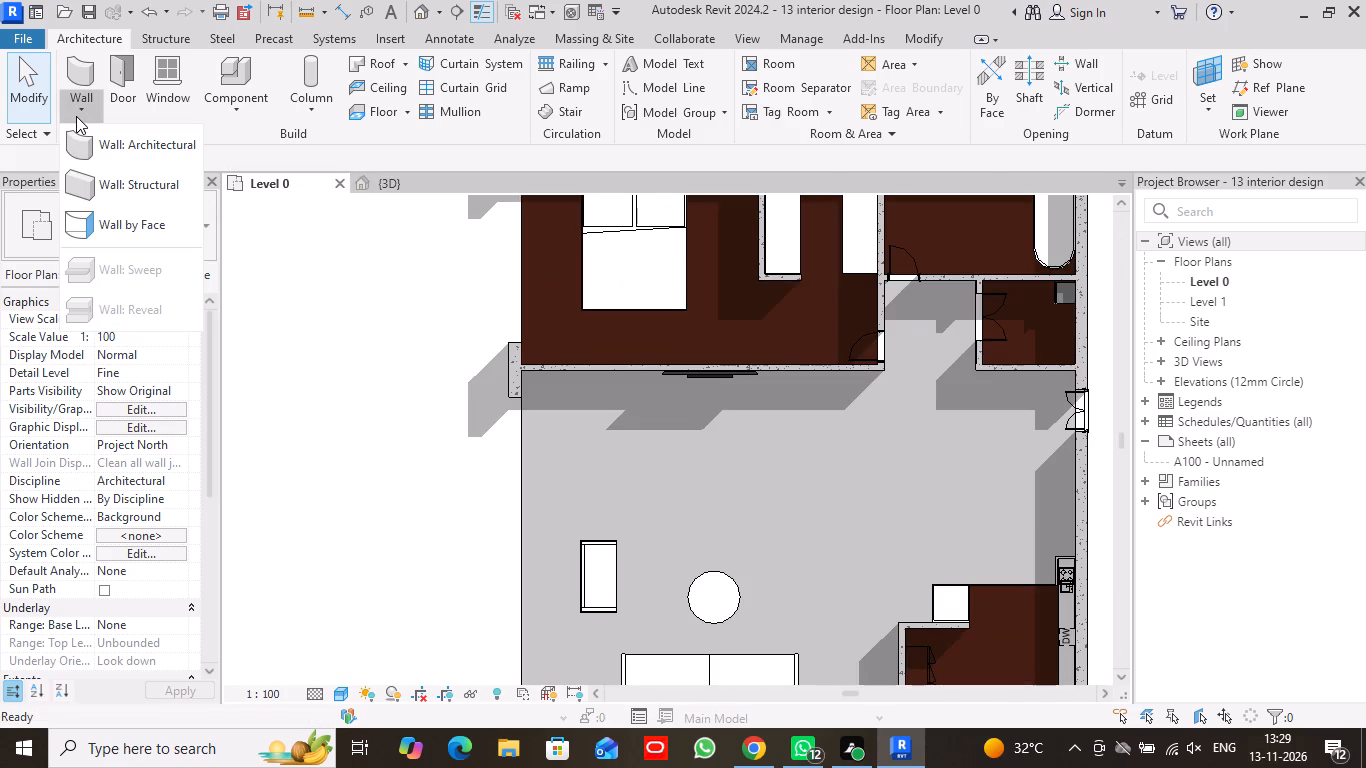
left_click(156, 155)
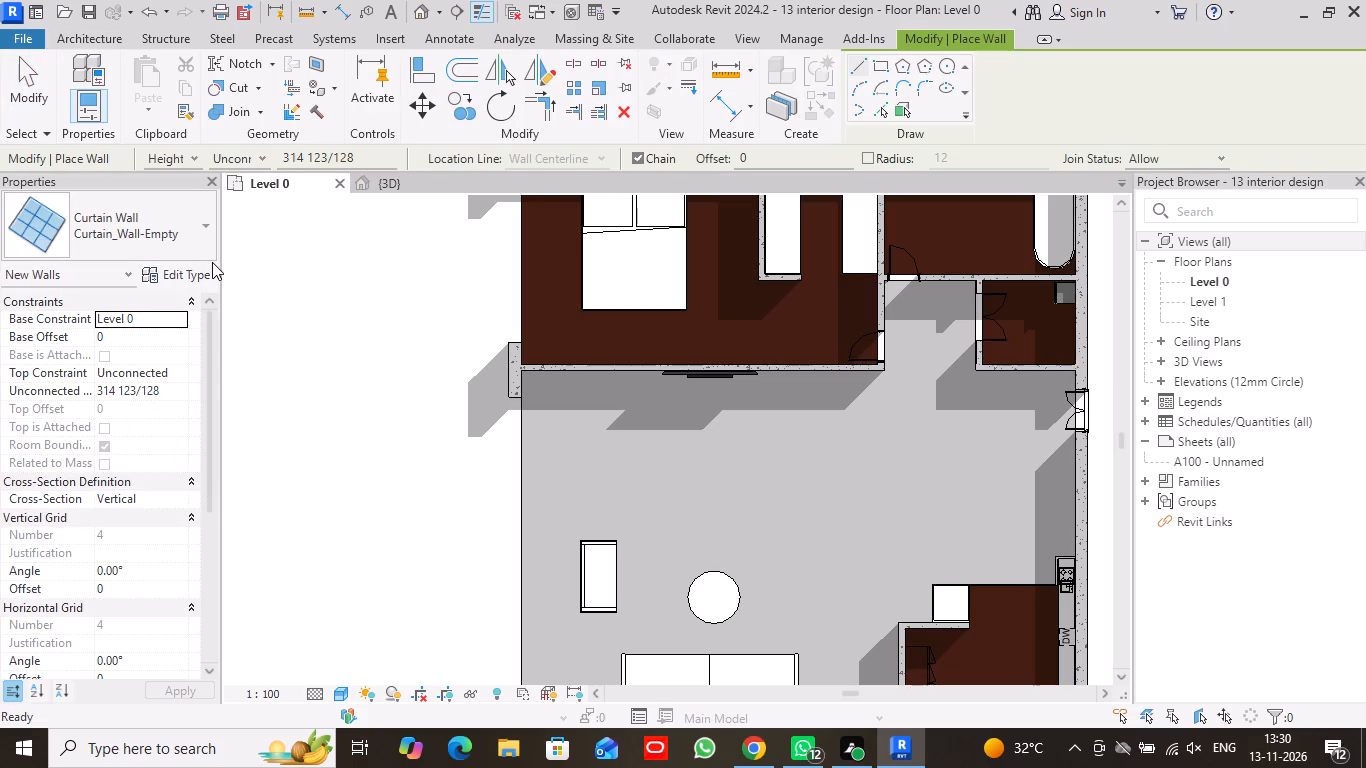
left_click(204, 225)
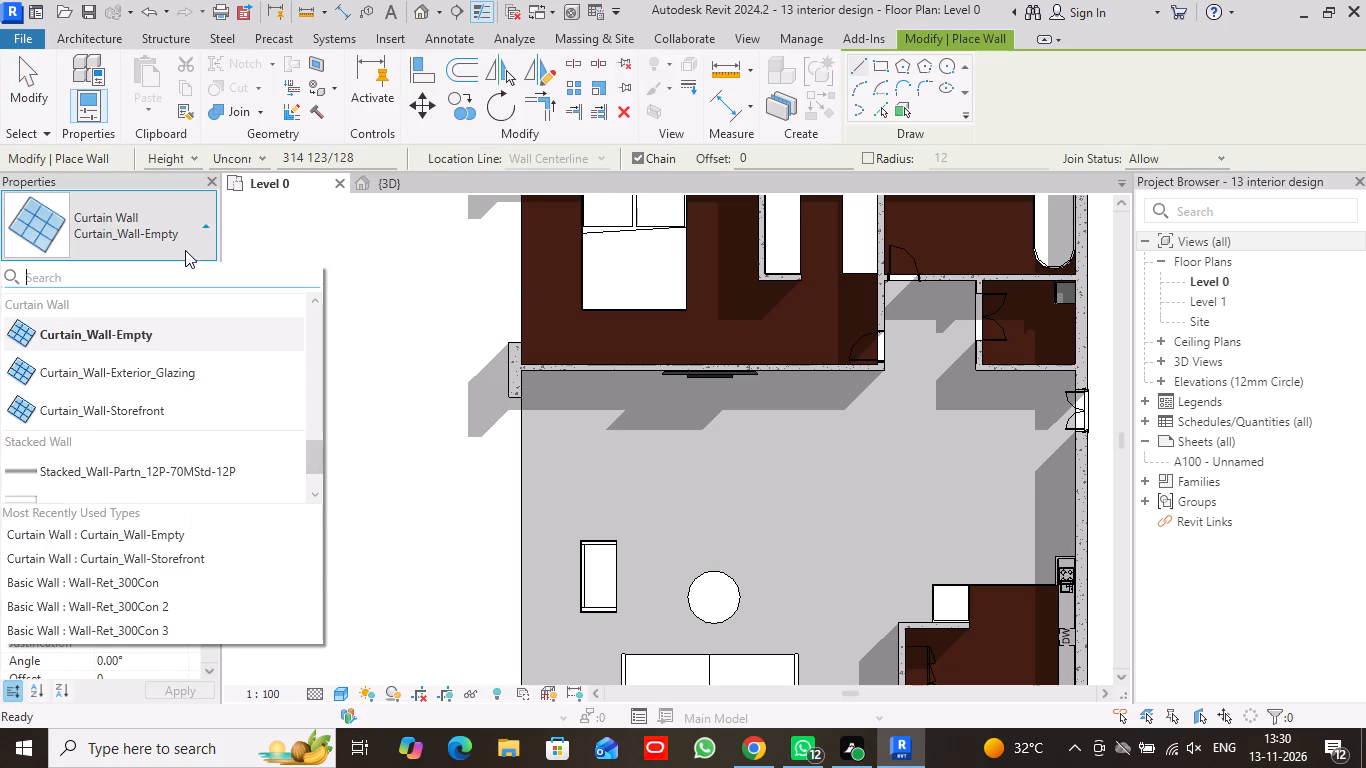
scroll(146, 392, "up", 6)
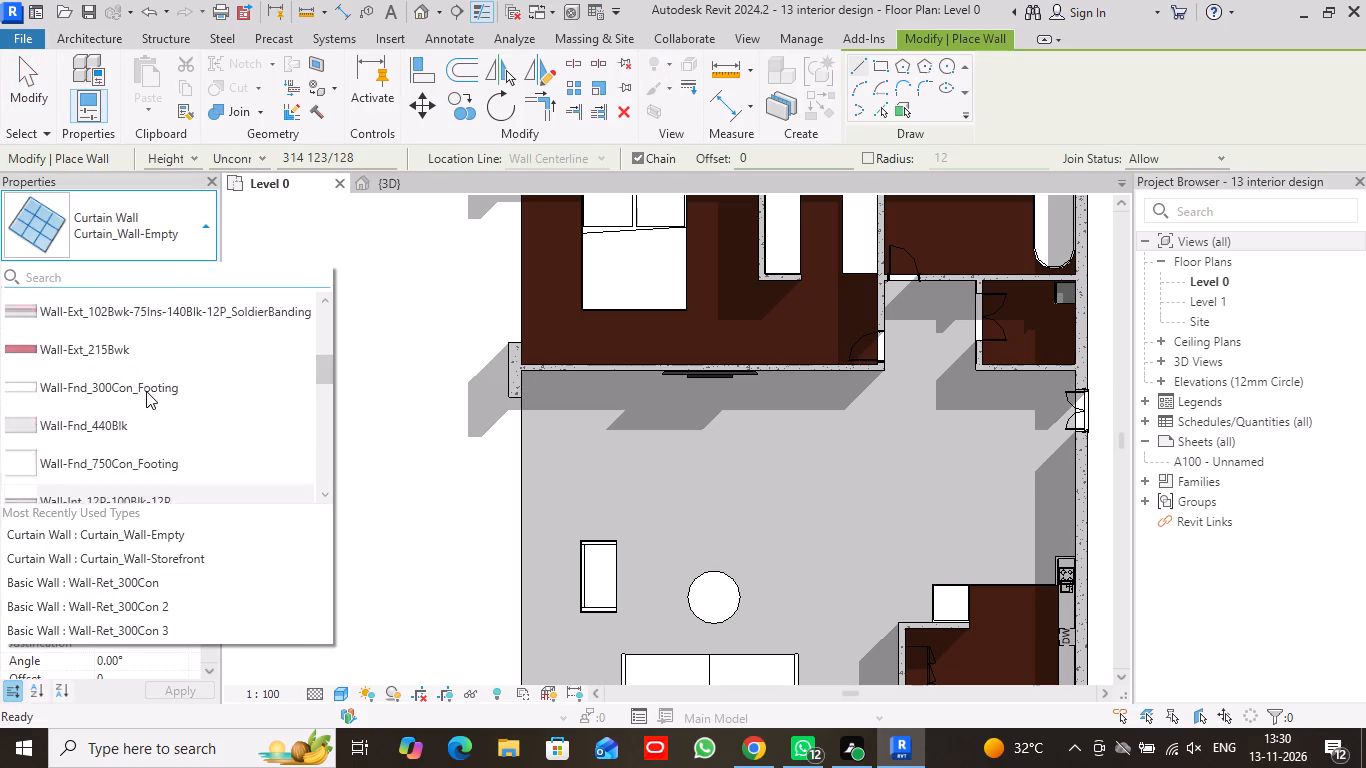
scroll(146, 391, "down", 6)
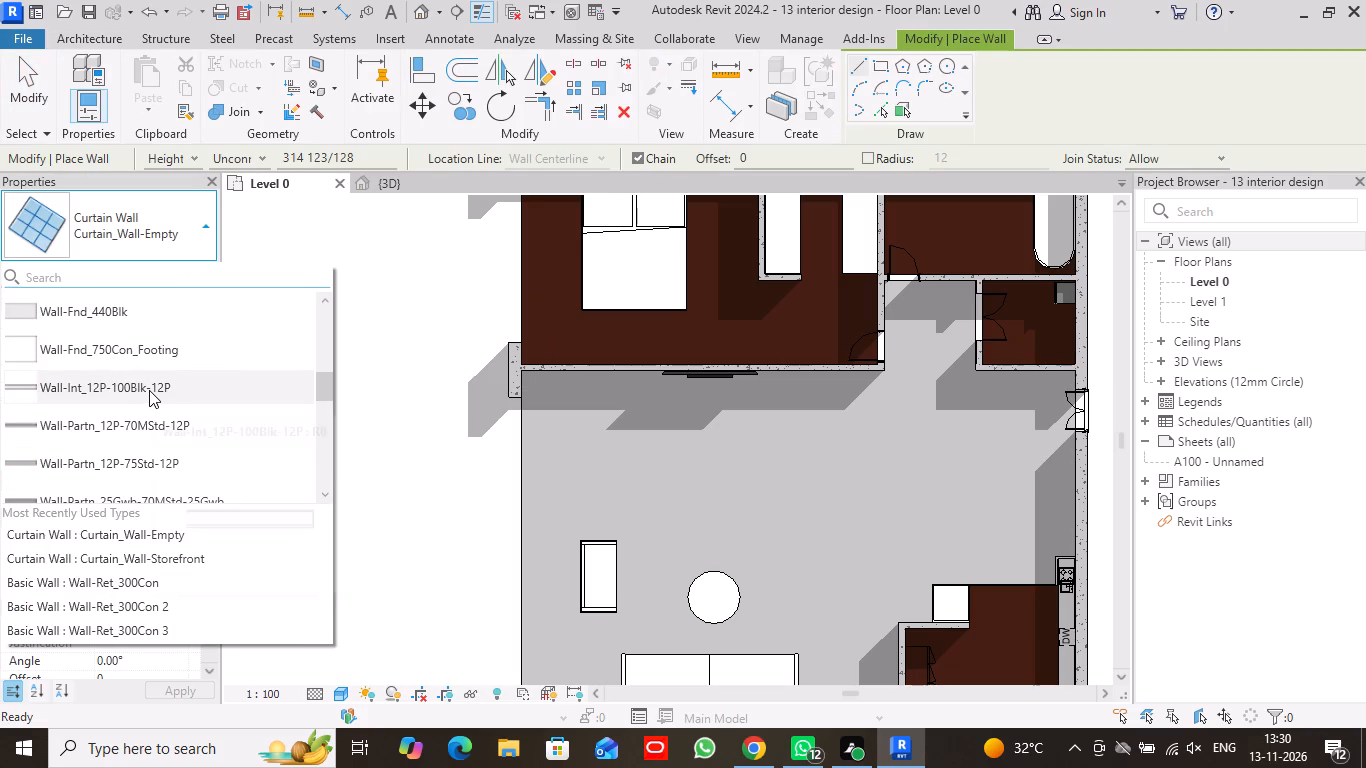
scroll(149, 390, "down", 2)
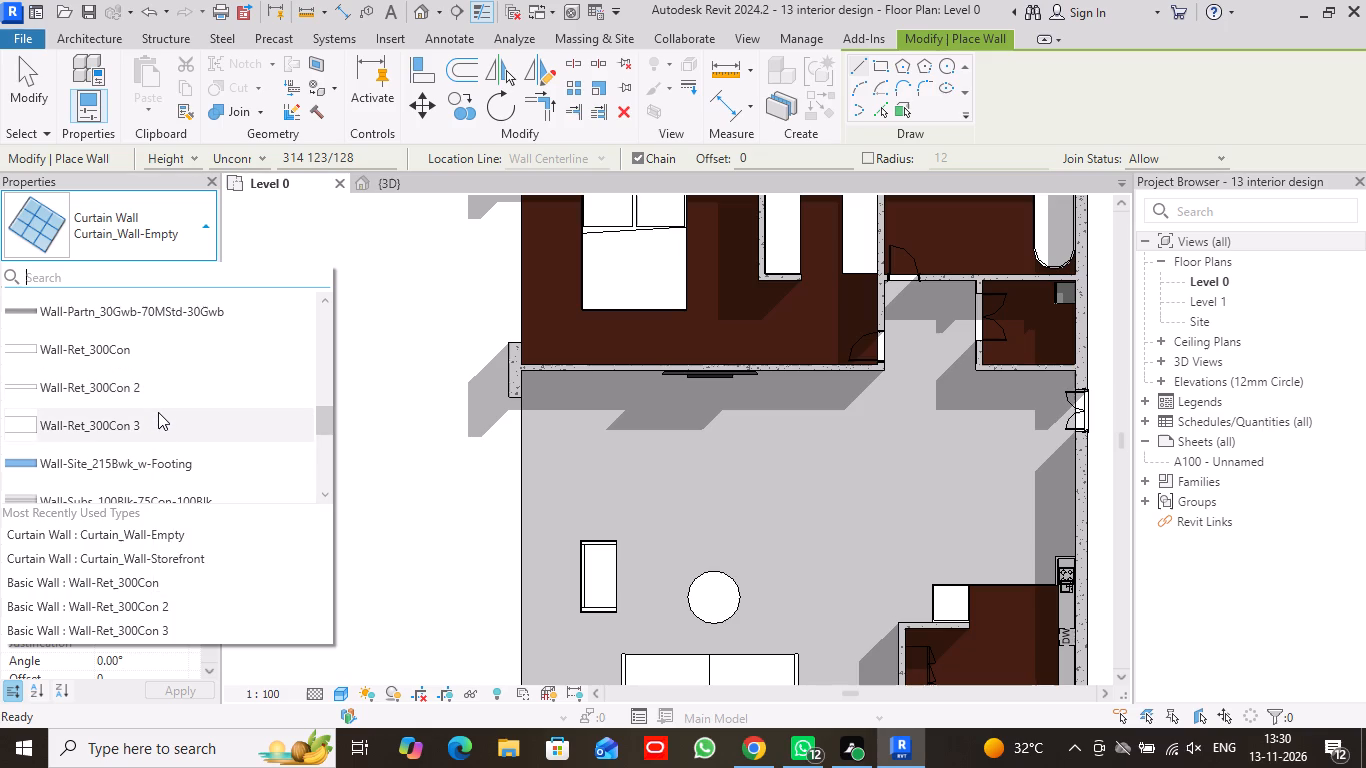
left_click(158, 412)
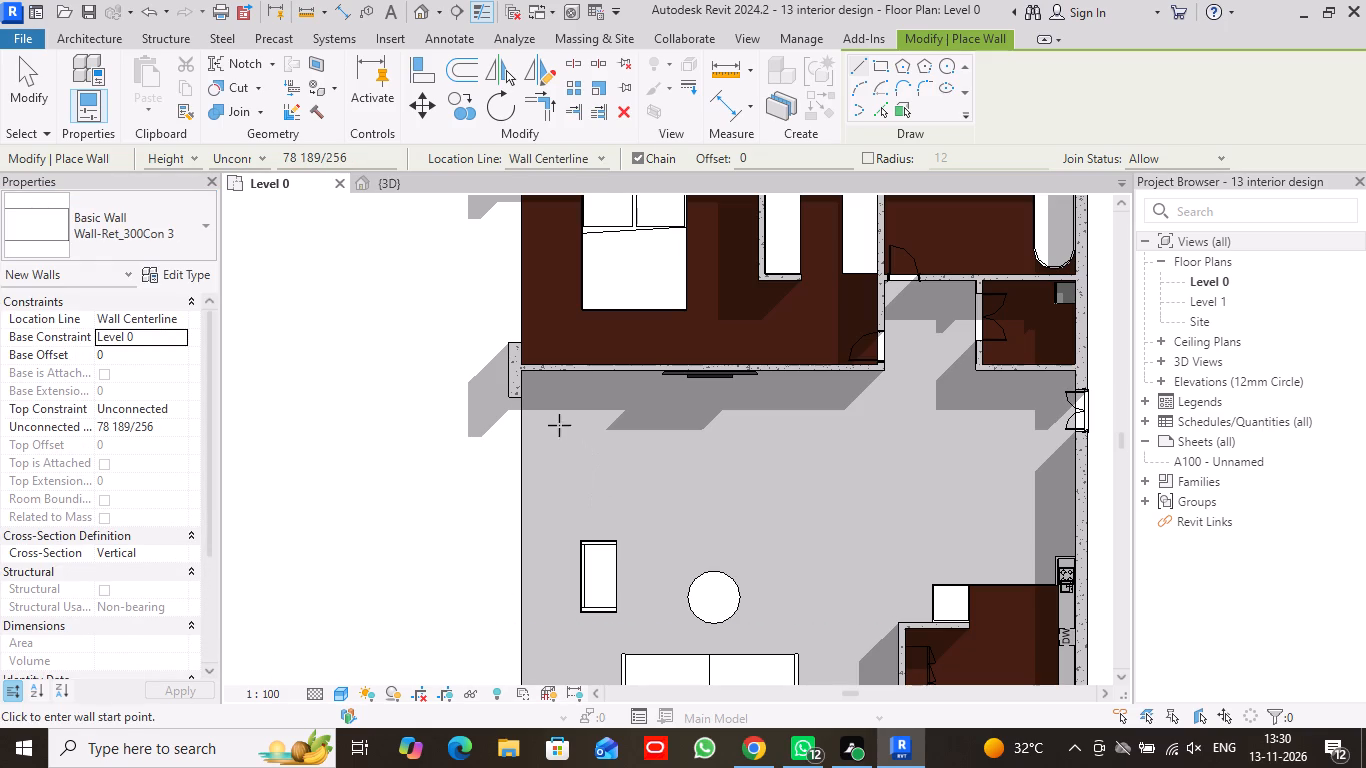
middle_click_drag(513, 221, 485, 349)
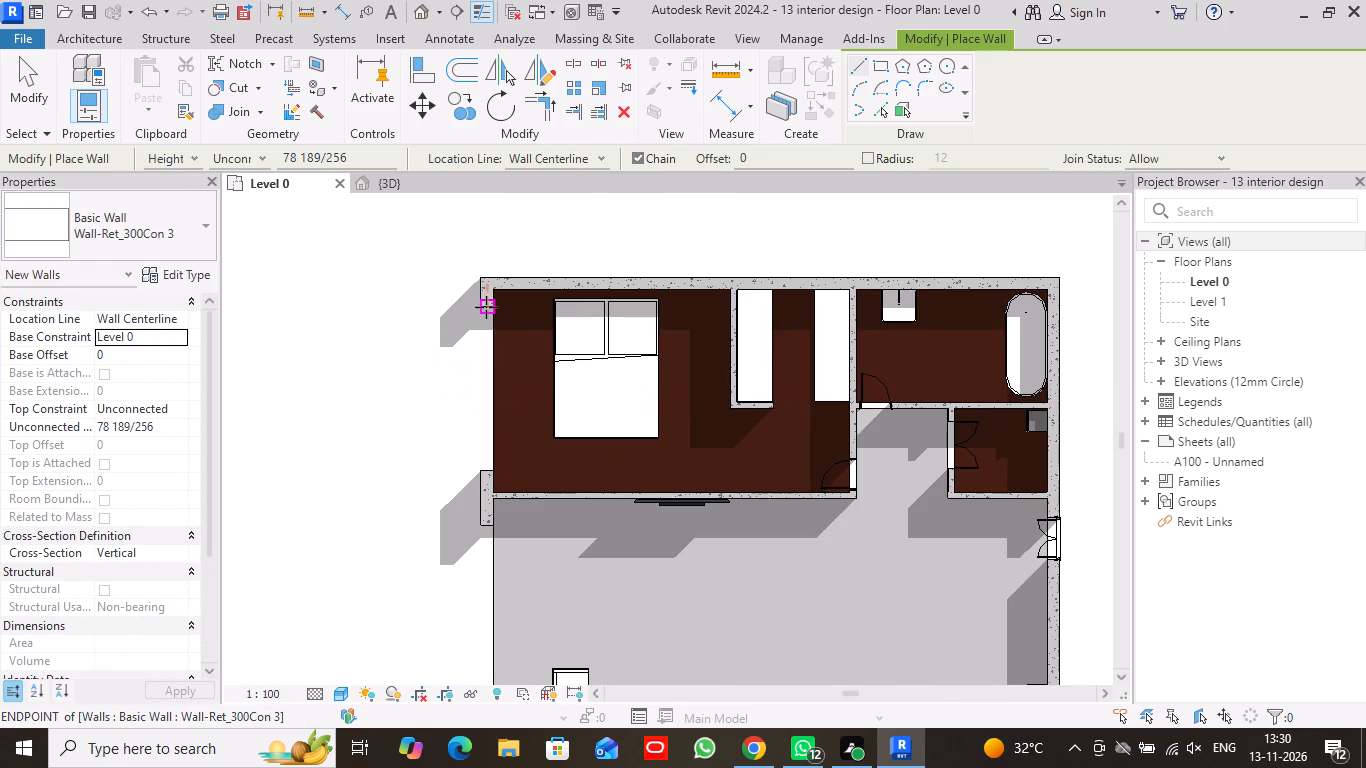
left_click(485, 306)
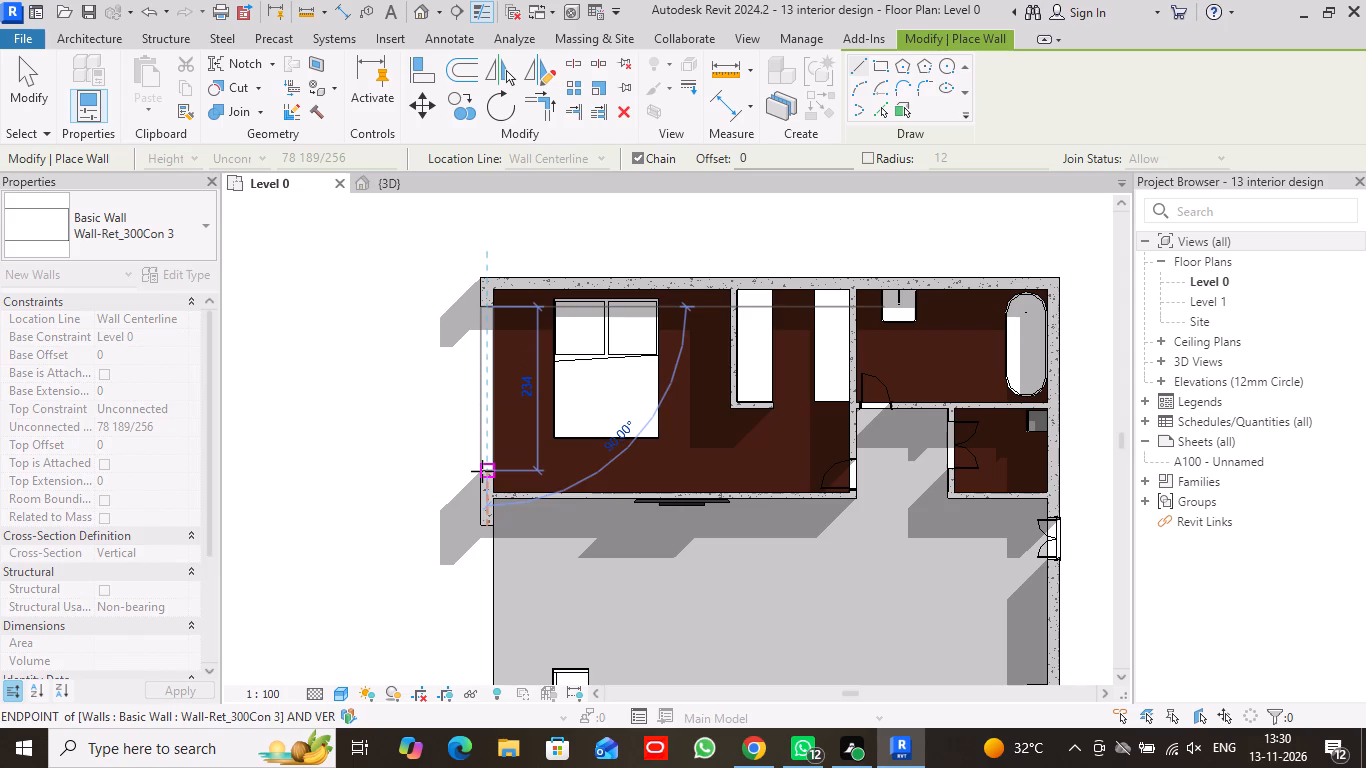
left_click(482, 471)
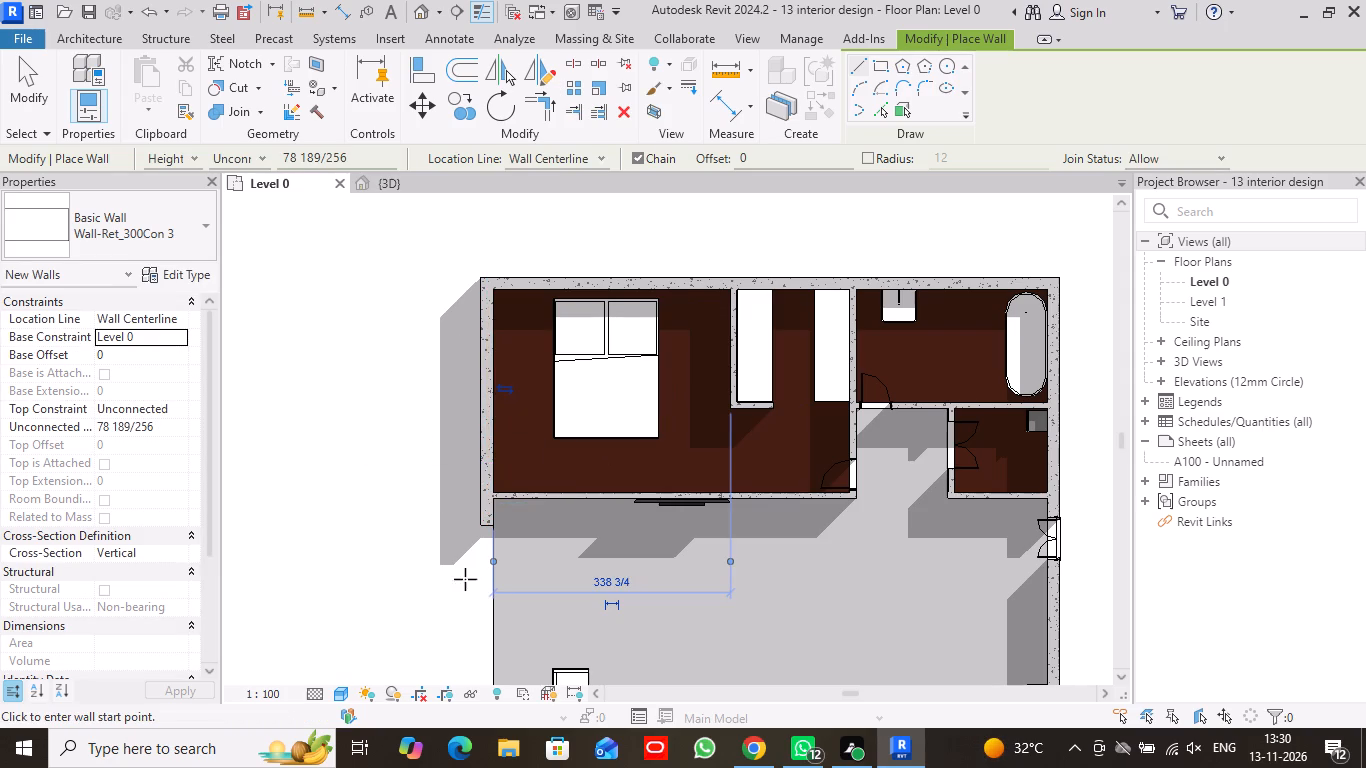
Draw a second Wall-Ret_300Con 3 wall, about 413 in long, closing the facade gap beside the living area.
middle_click_drag(468, 606, 468, 361)
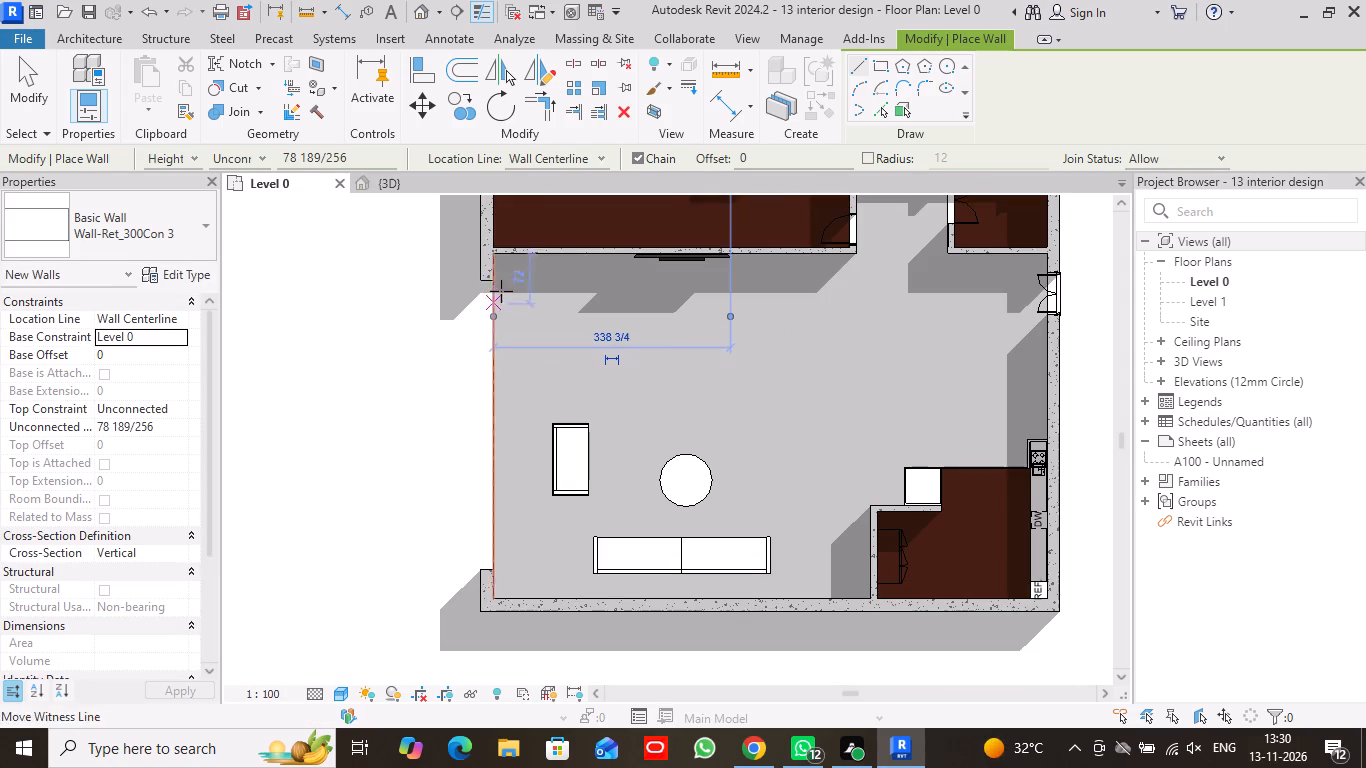
left_click(491, 284)
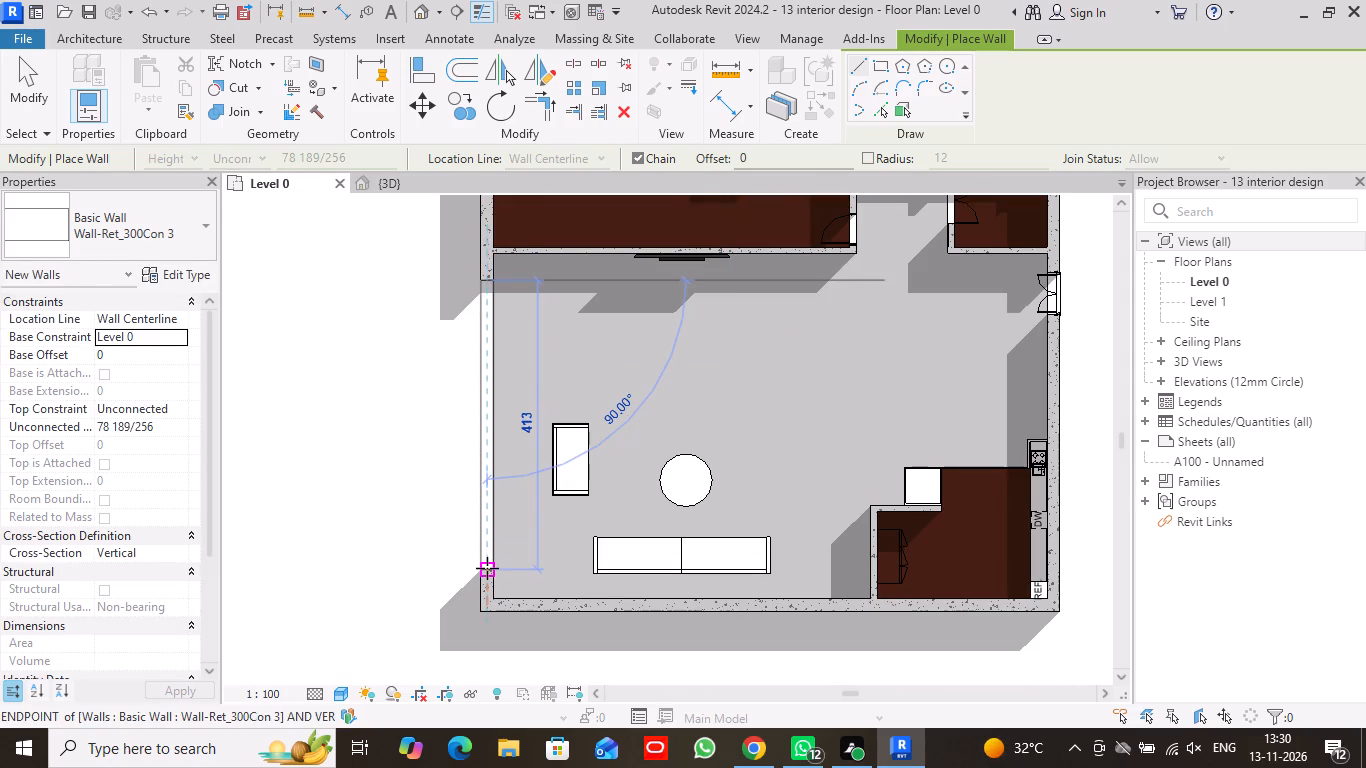
left_click(487, 568)
left_click(19, 87)
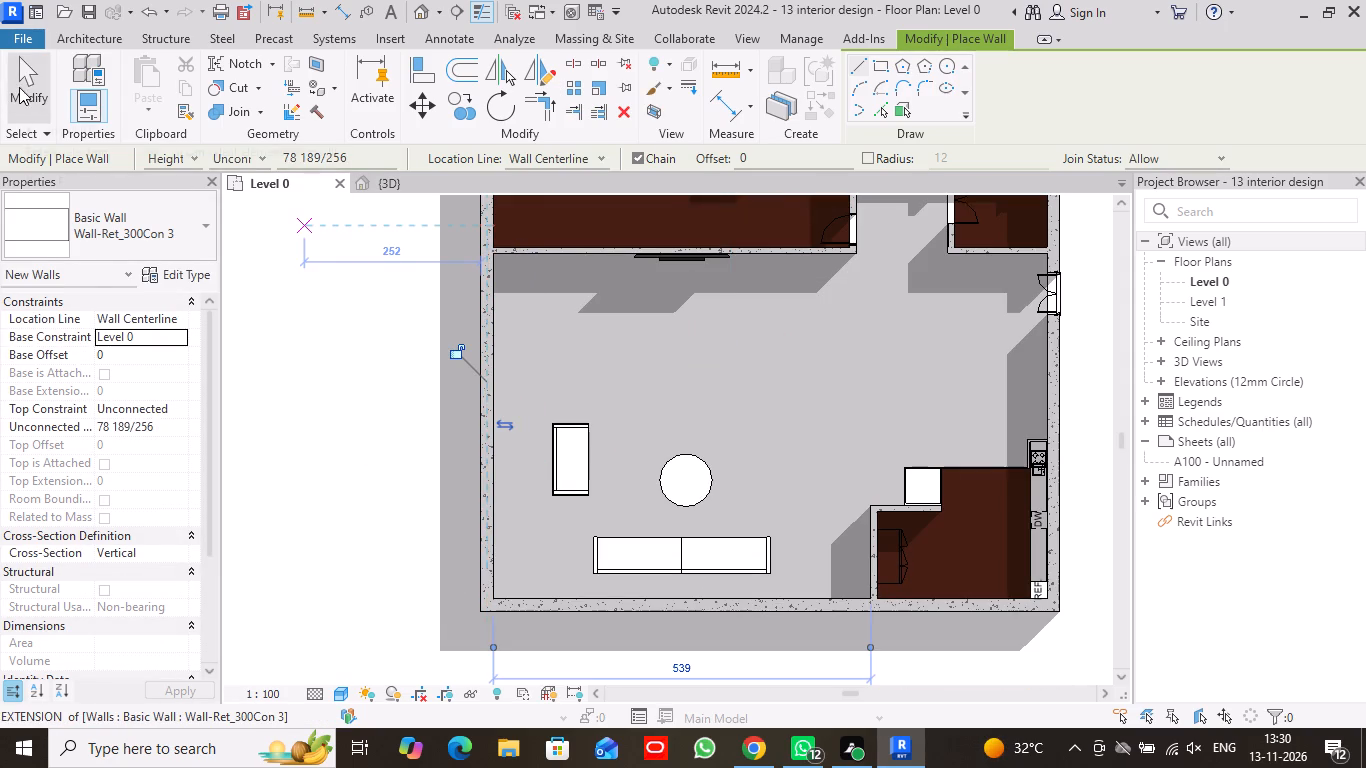
Begin placing a Window-Casement-Multi-Sash-Horizontal 72" x 53" window and set its type width to 200 in.
left_click(160, 85)
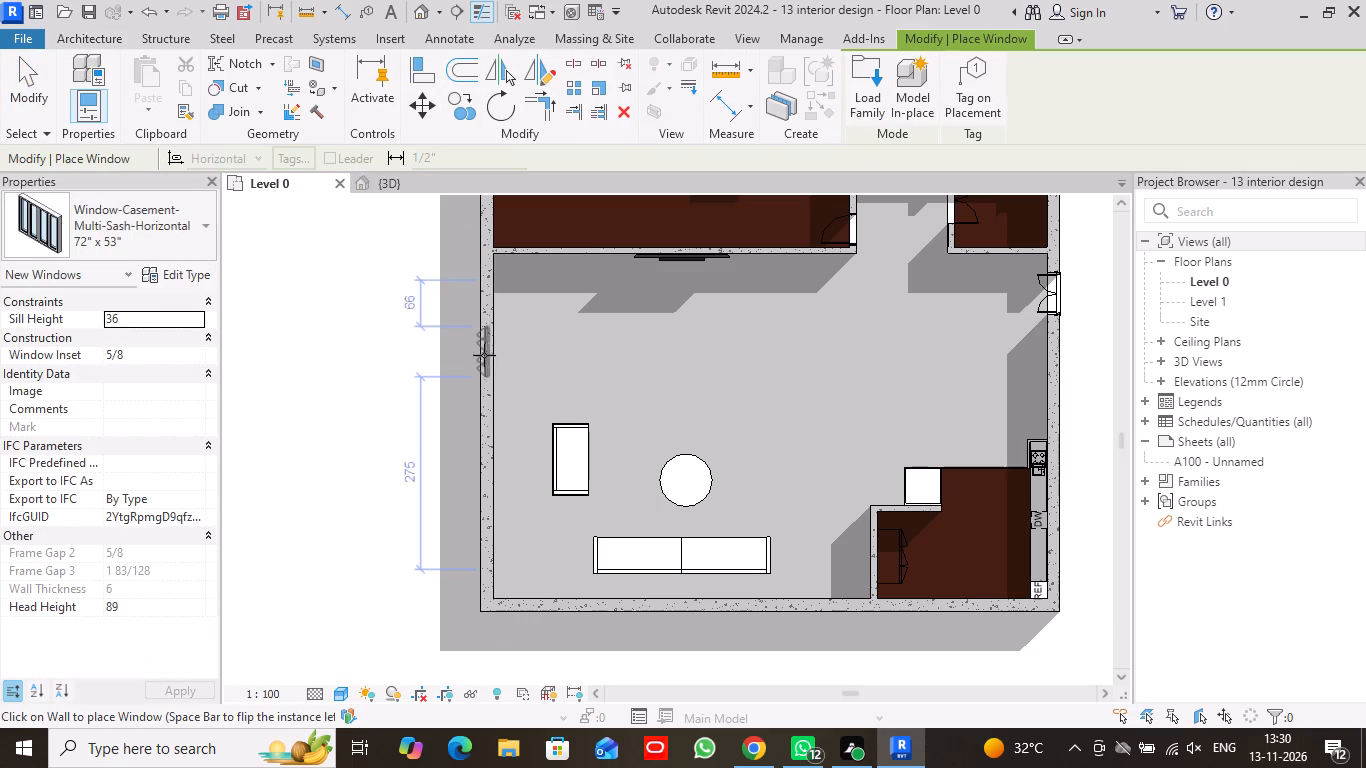
left_click(188, 266)
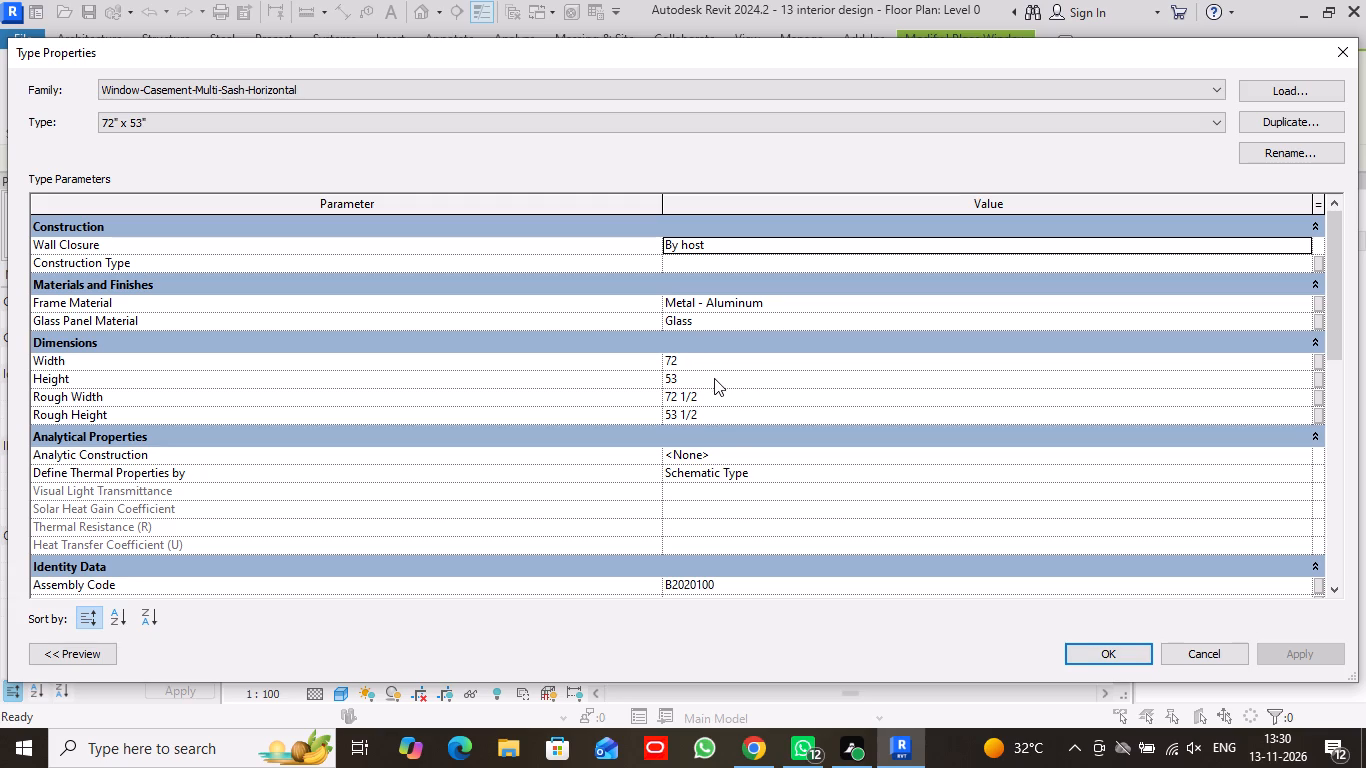
left_click(687, 362)
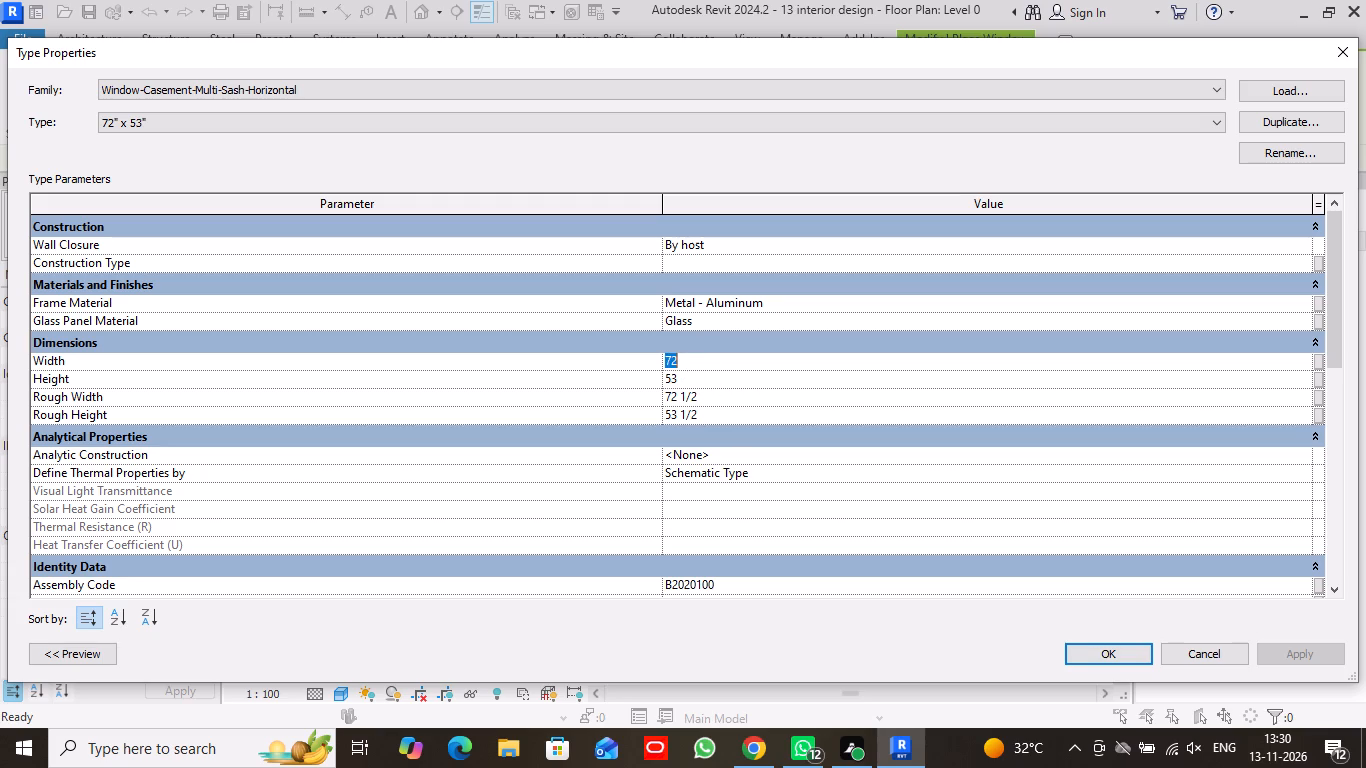
type("200")
key("Return")
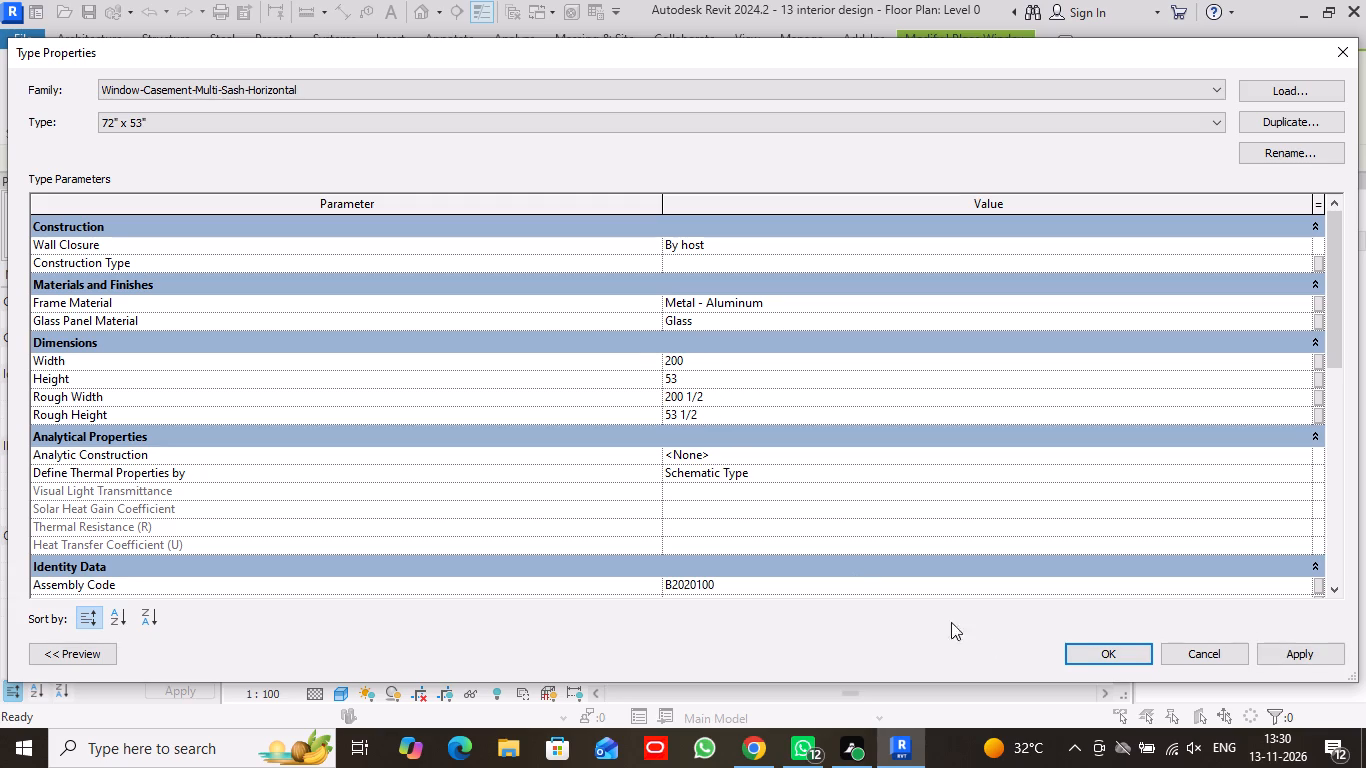
left_click(1084, 646)
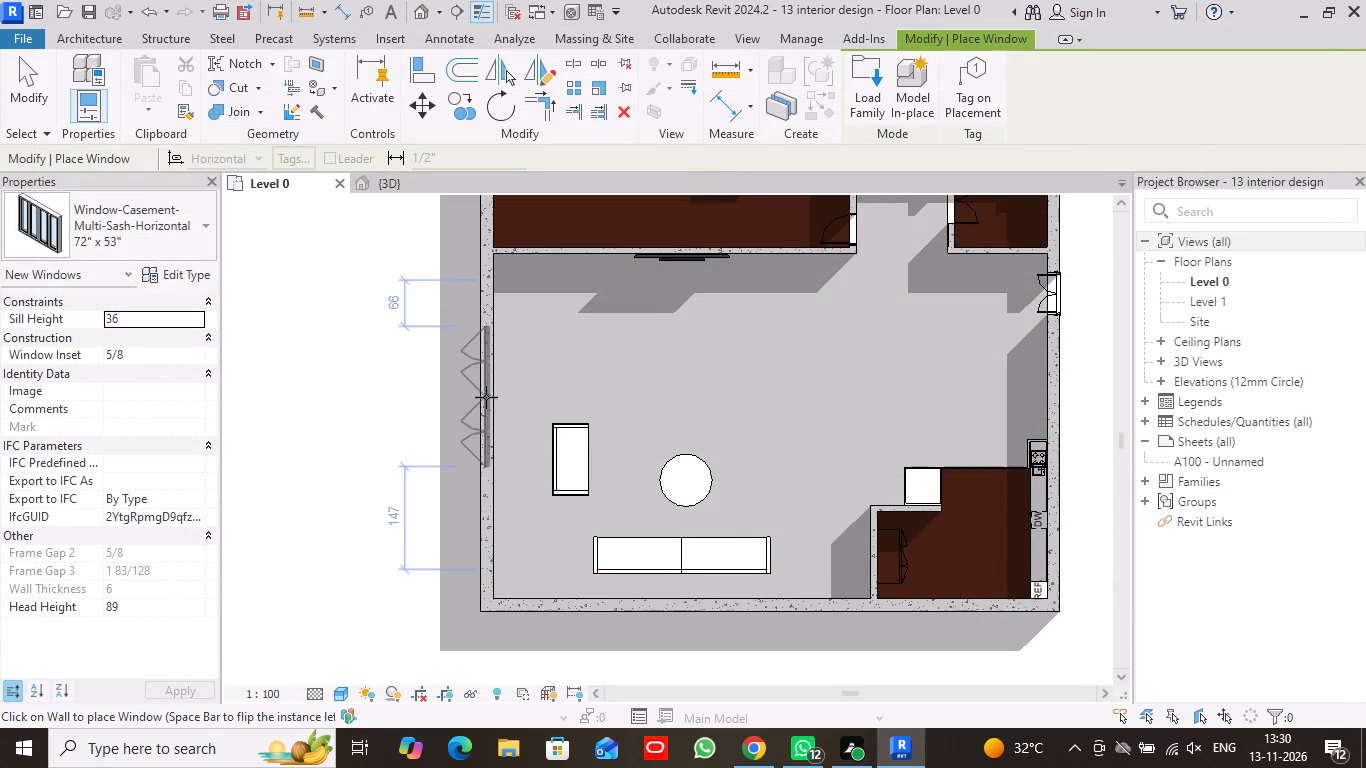
Set the window type's width to 300 in and place one in the living-area facade wall, about 42 in and 71 in from its ends.
left_click(185, 274)
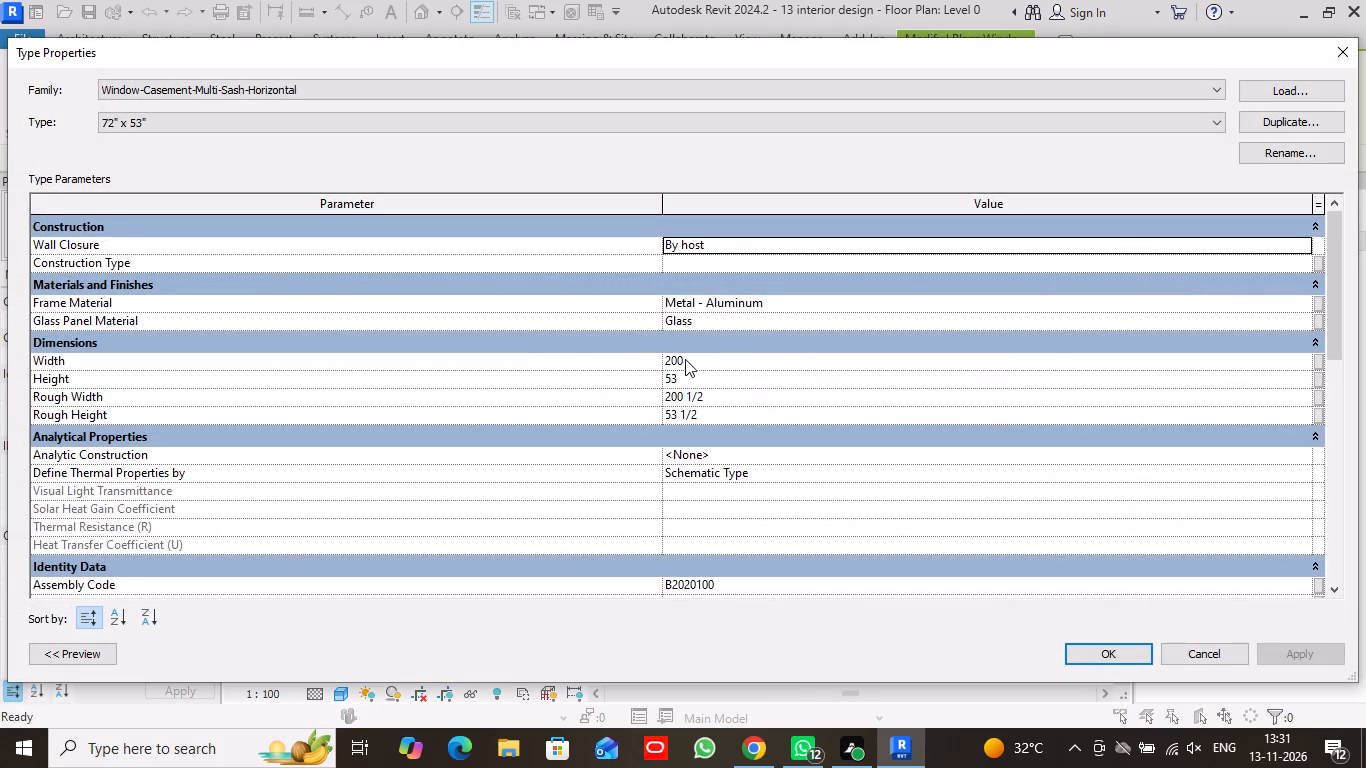
left_click(685, 359)
left_click_drag(685, 359, 654, 366)
type("300")
key("Return")
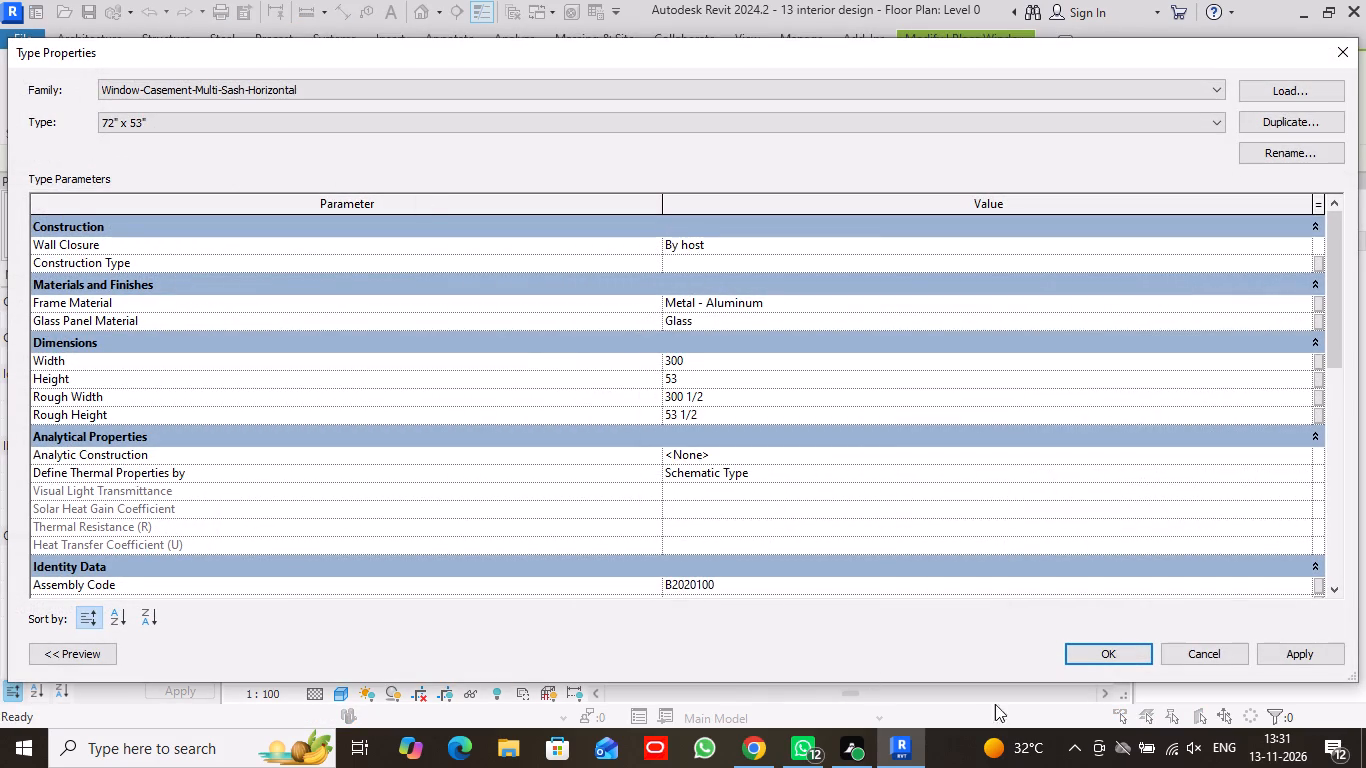
left_click(1087, 654)
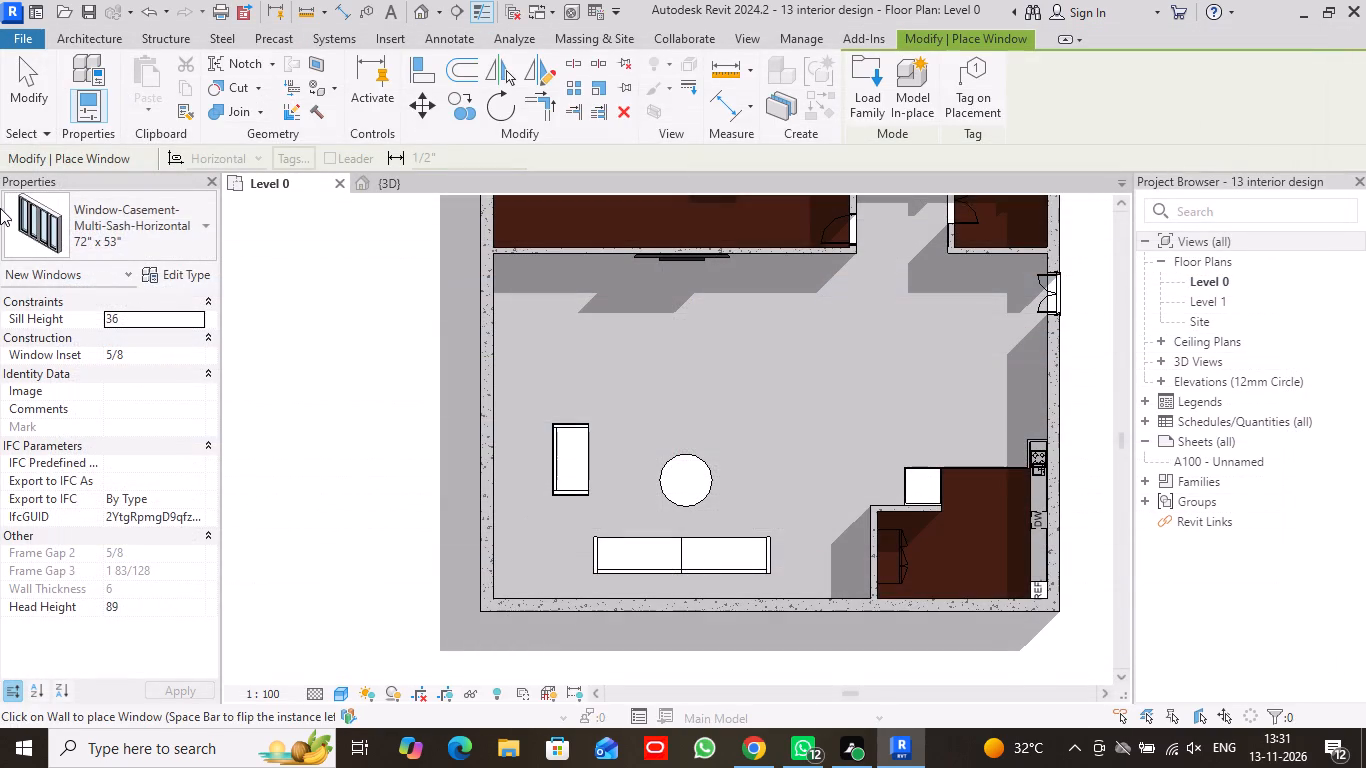
left_click(482, 416)
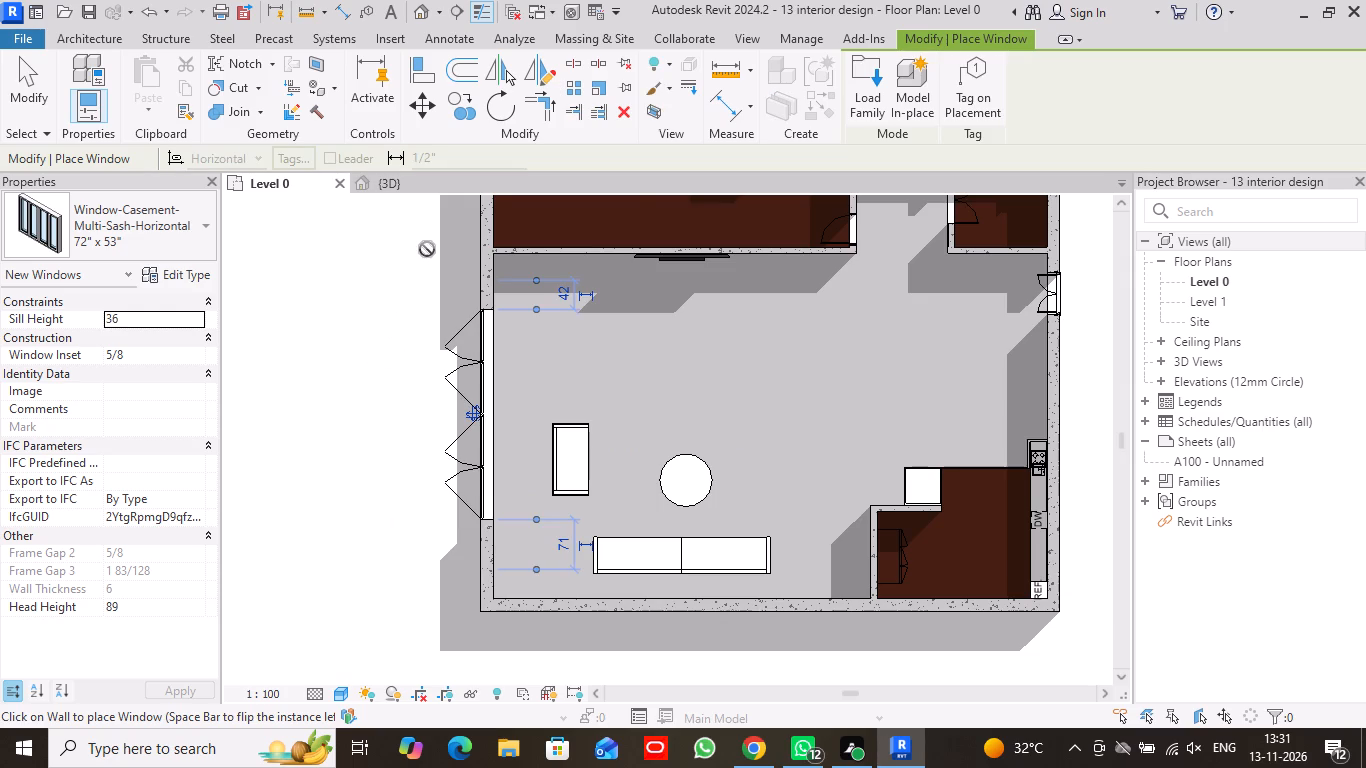
scroll(429, 246, "down", 1)
middle_click_drag(429, 246, 379, 519)
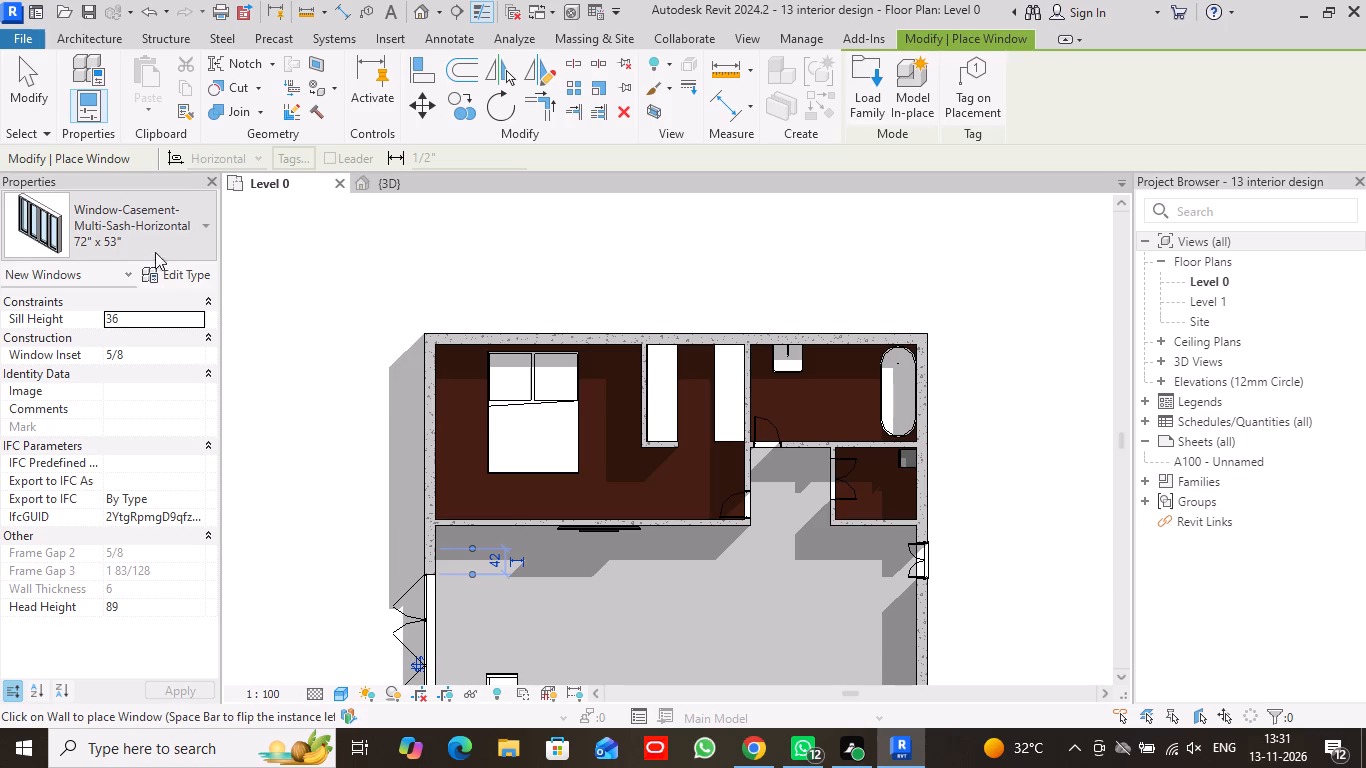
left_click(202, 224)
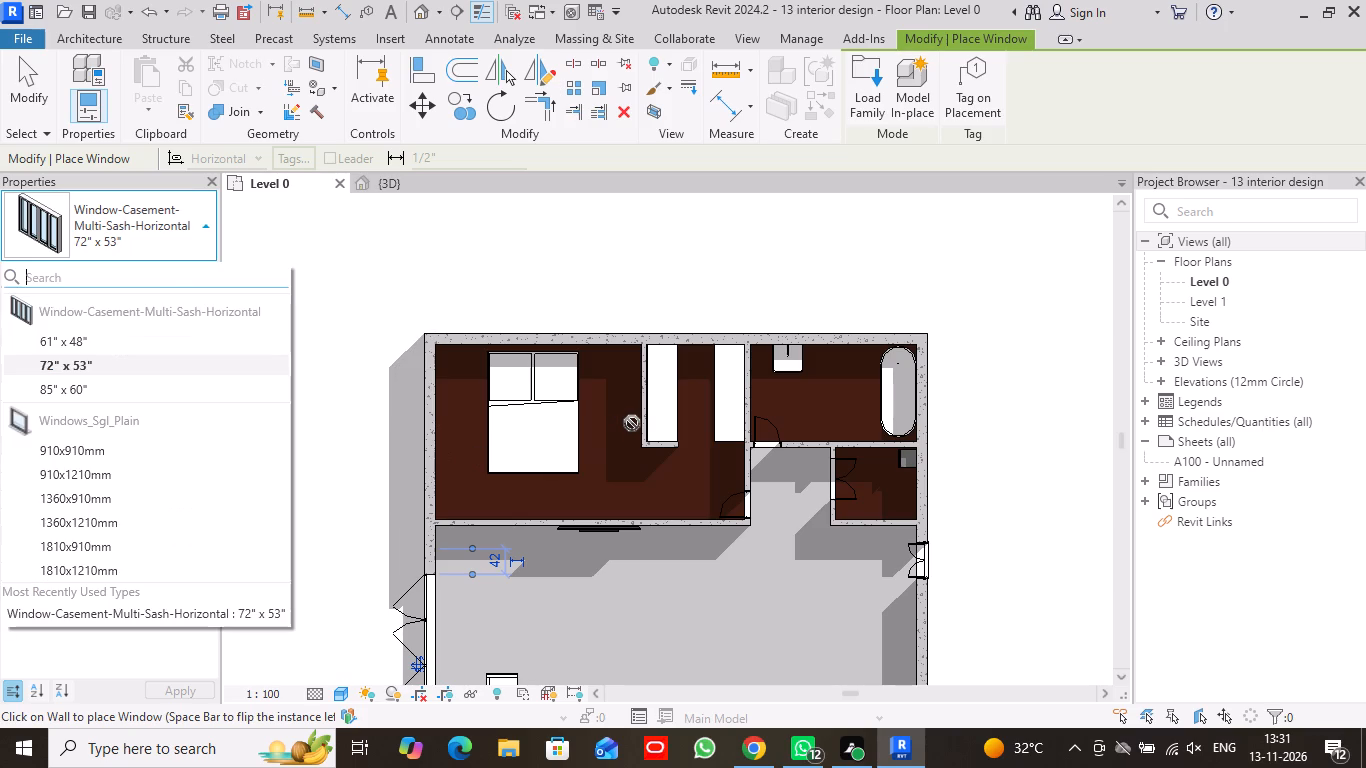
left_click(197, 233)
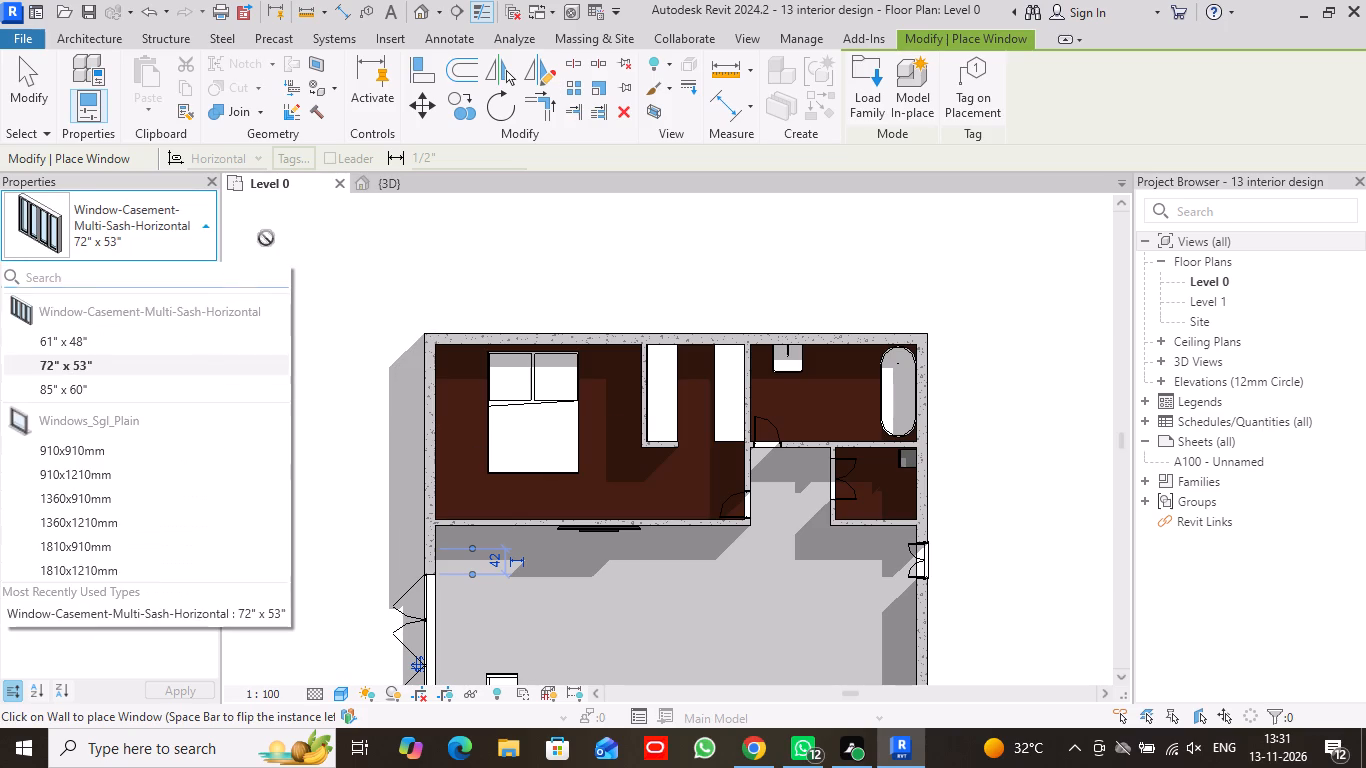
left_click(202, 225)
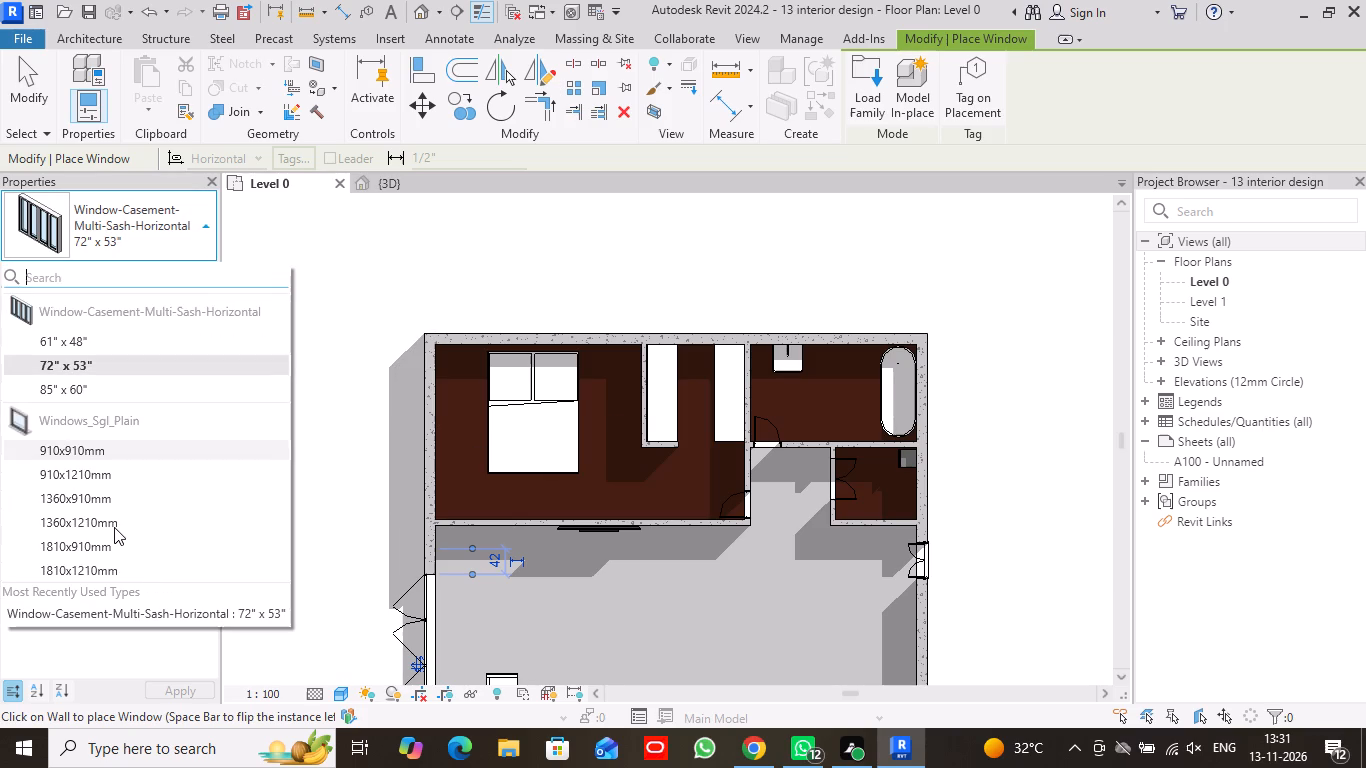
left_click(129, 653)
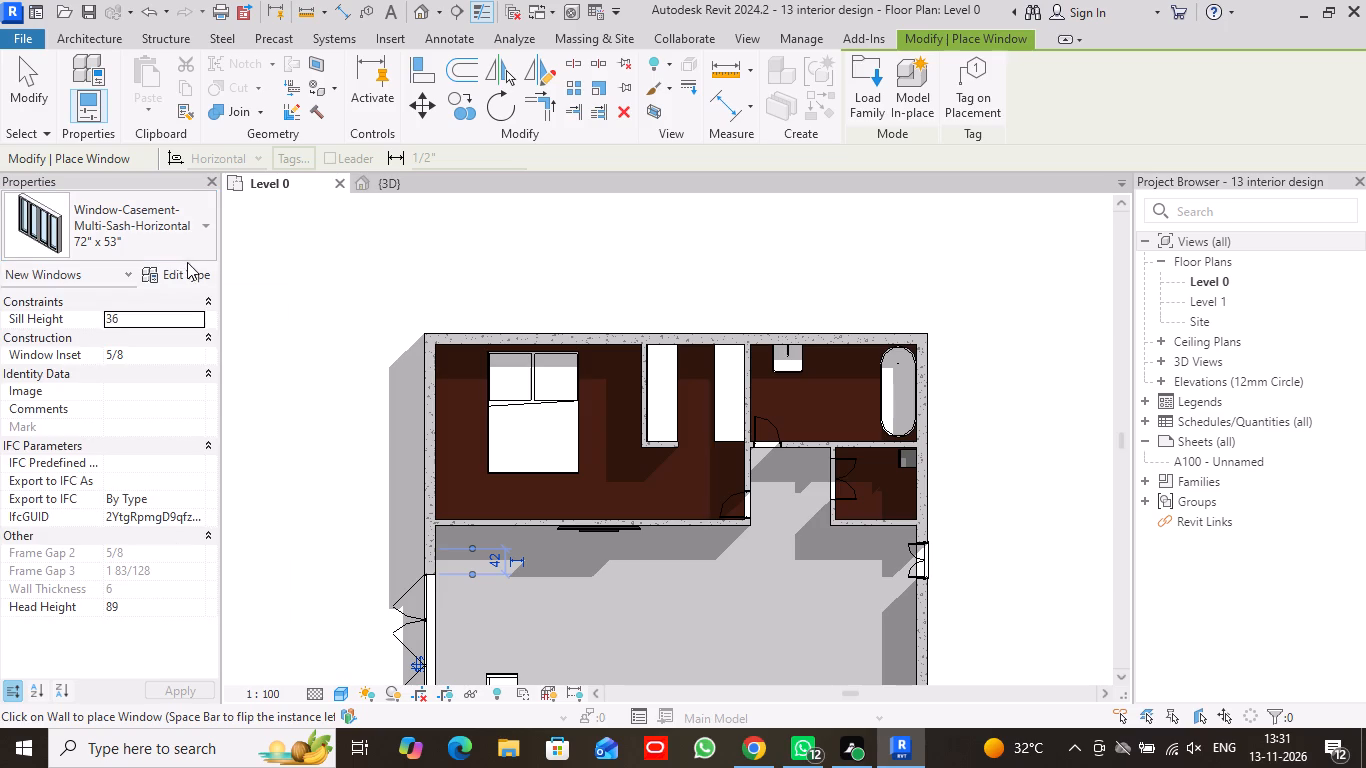
Set the 72" x 53" window type's width to 200 in and place one in the bedroom facade wall, about 17 in from each end.
left_click(188, 275)
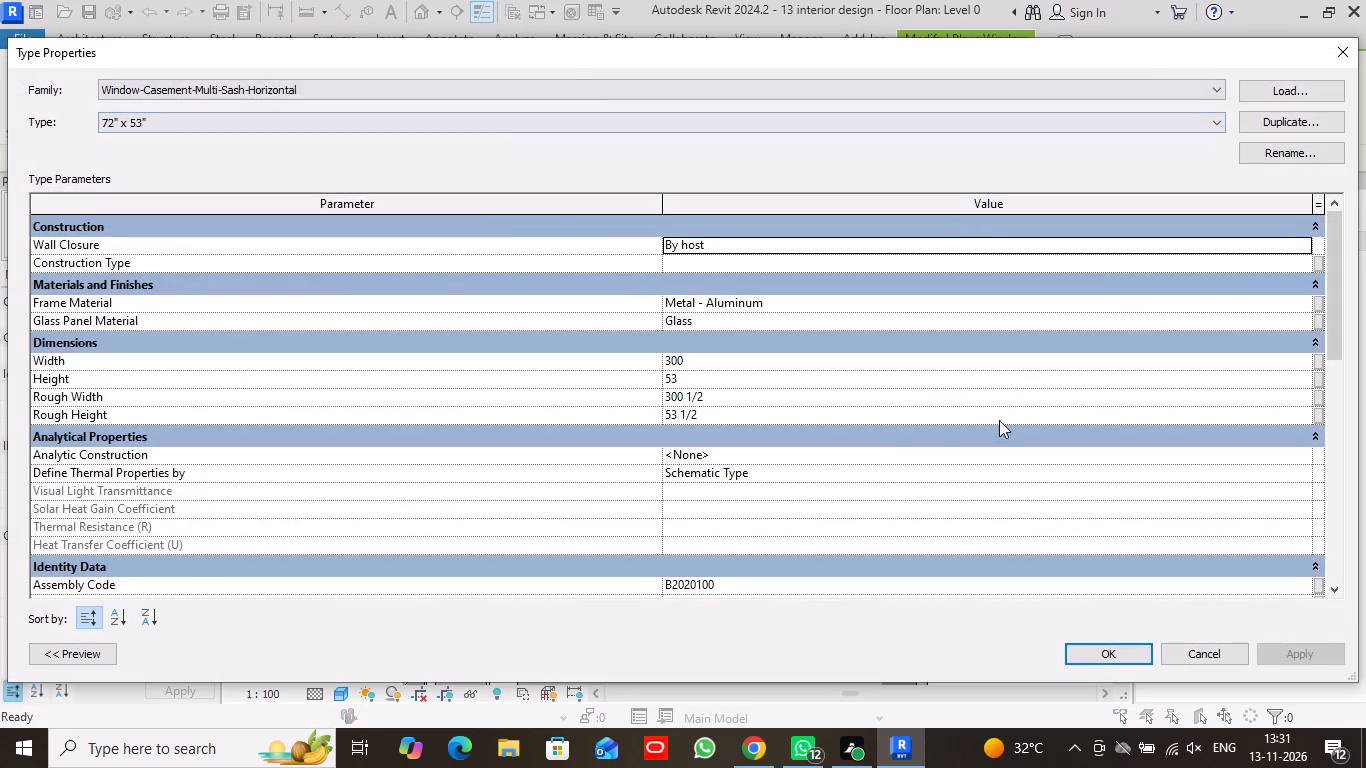
left_click(695, 360)
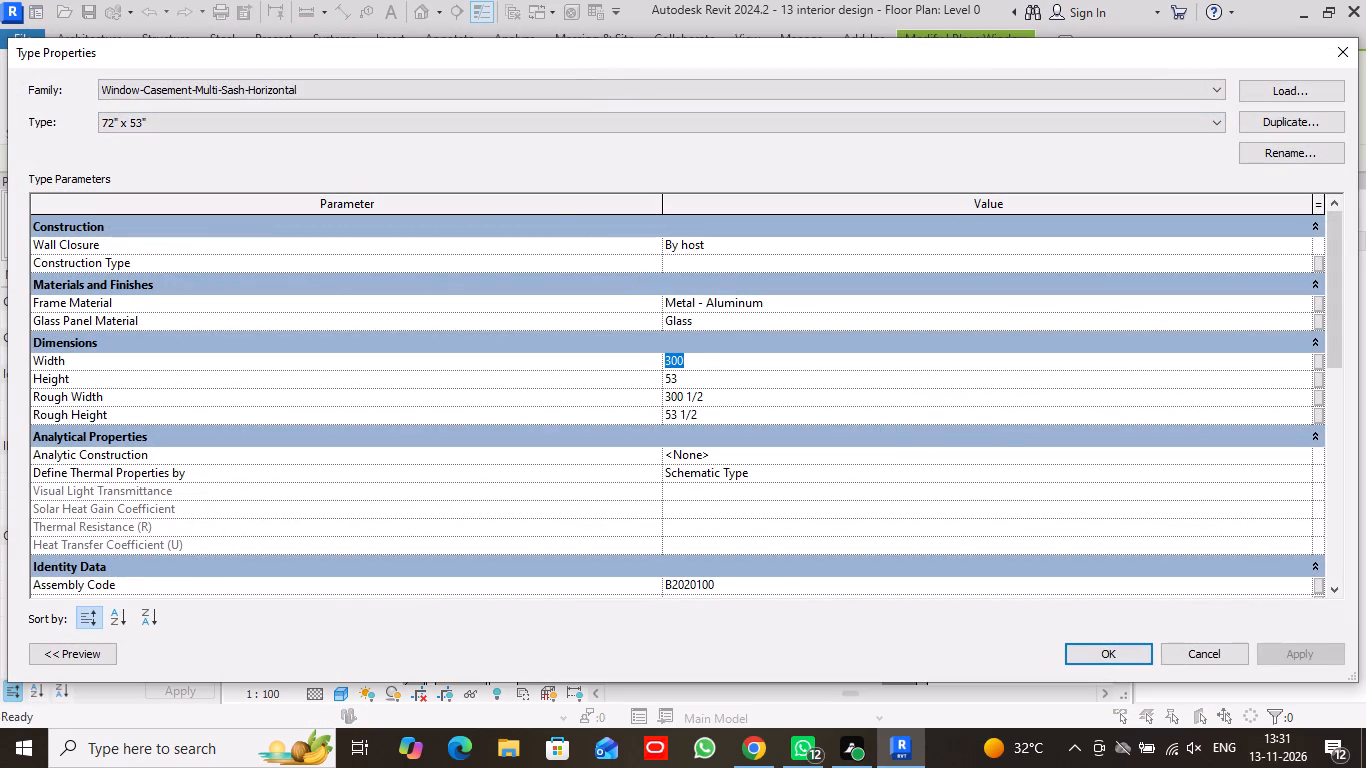
type("200")
key("Return")
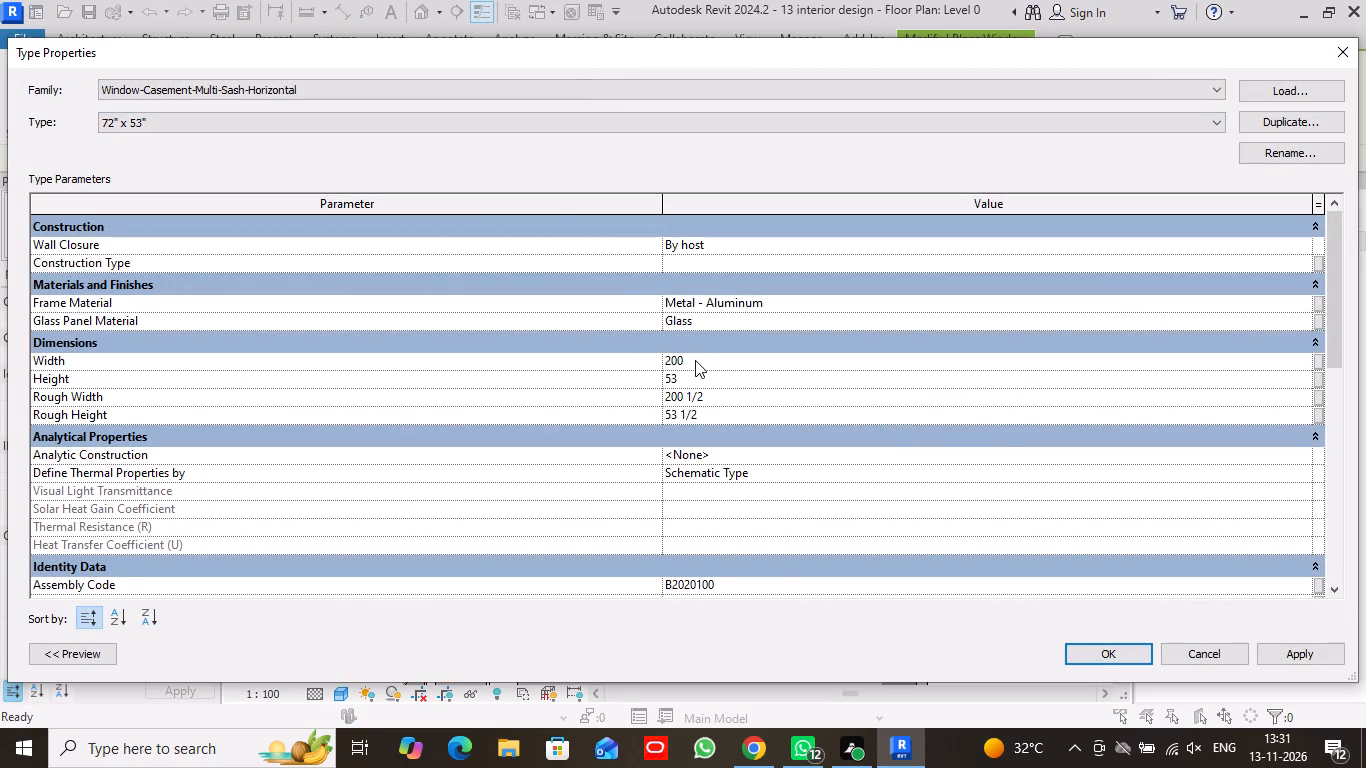
left_click(1101, 653)
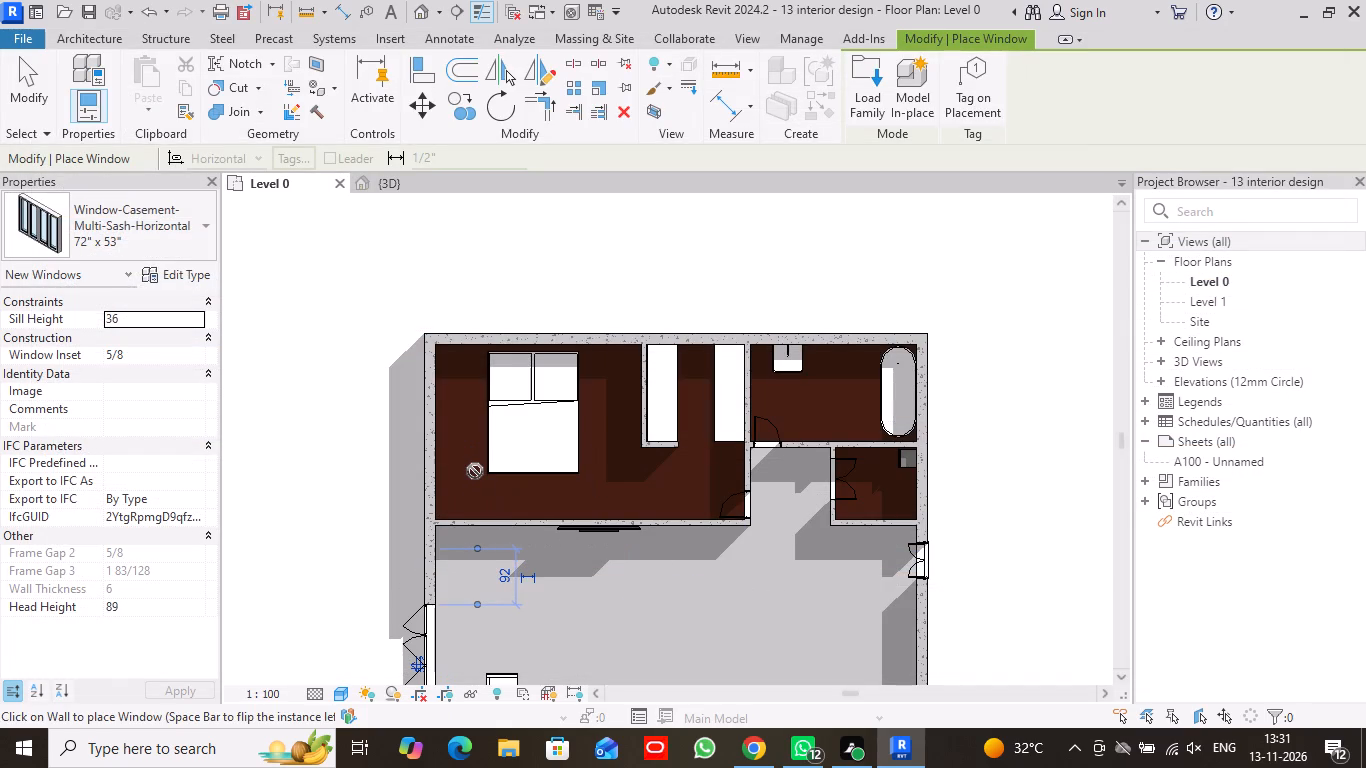
left_click(427, 427)
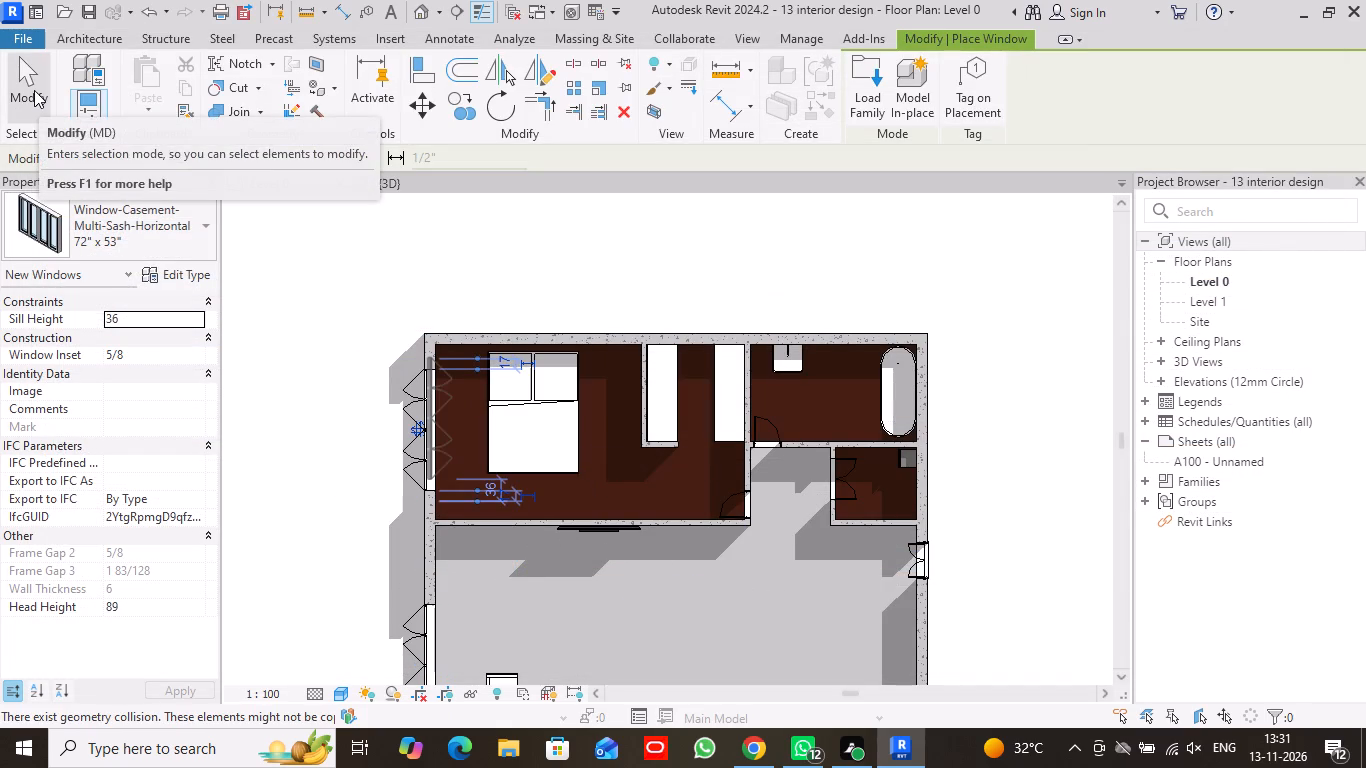
left_click(34, 90)
In the 3D view, set the living-area facade wall's top constraint to Up to level: Level 1.
middle_click_drag(388, 615, 372, 519)
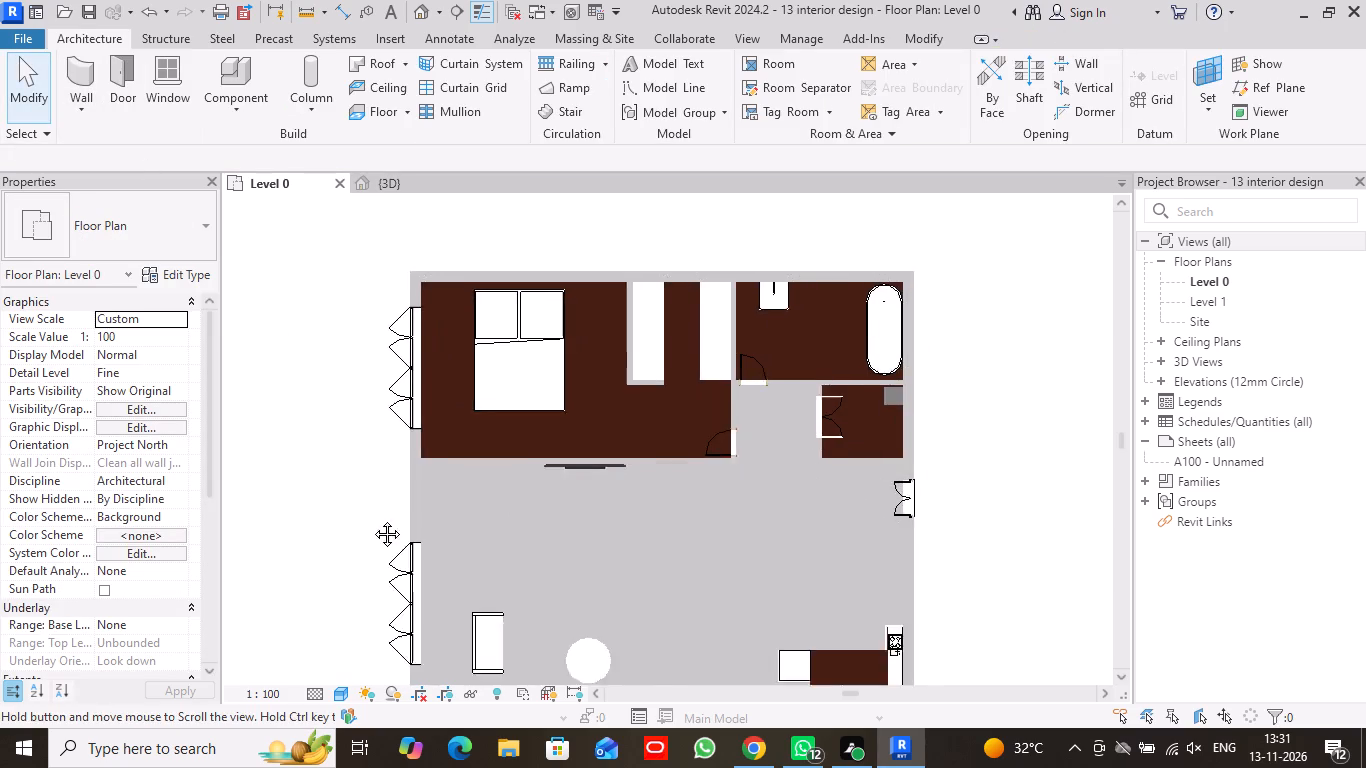
middle_click_drag(372, 519, 372, 469)
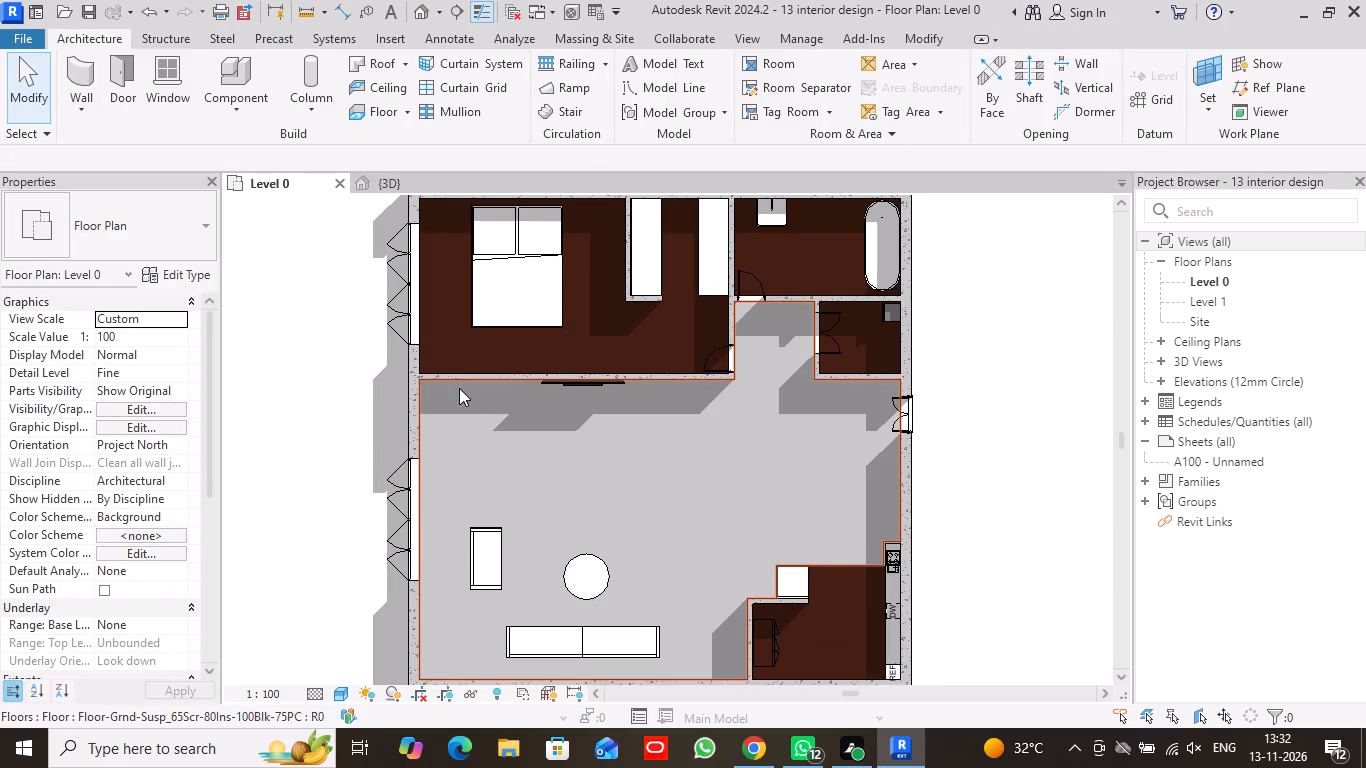
left_click(385, 177)
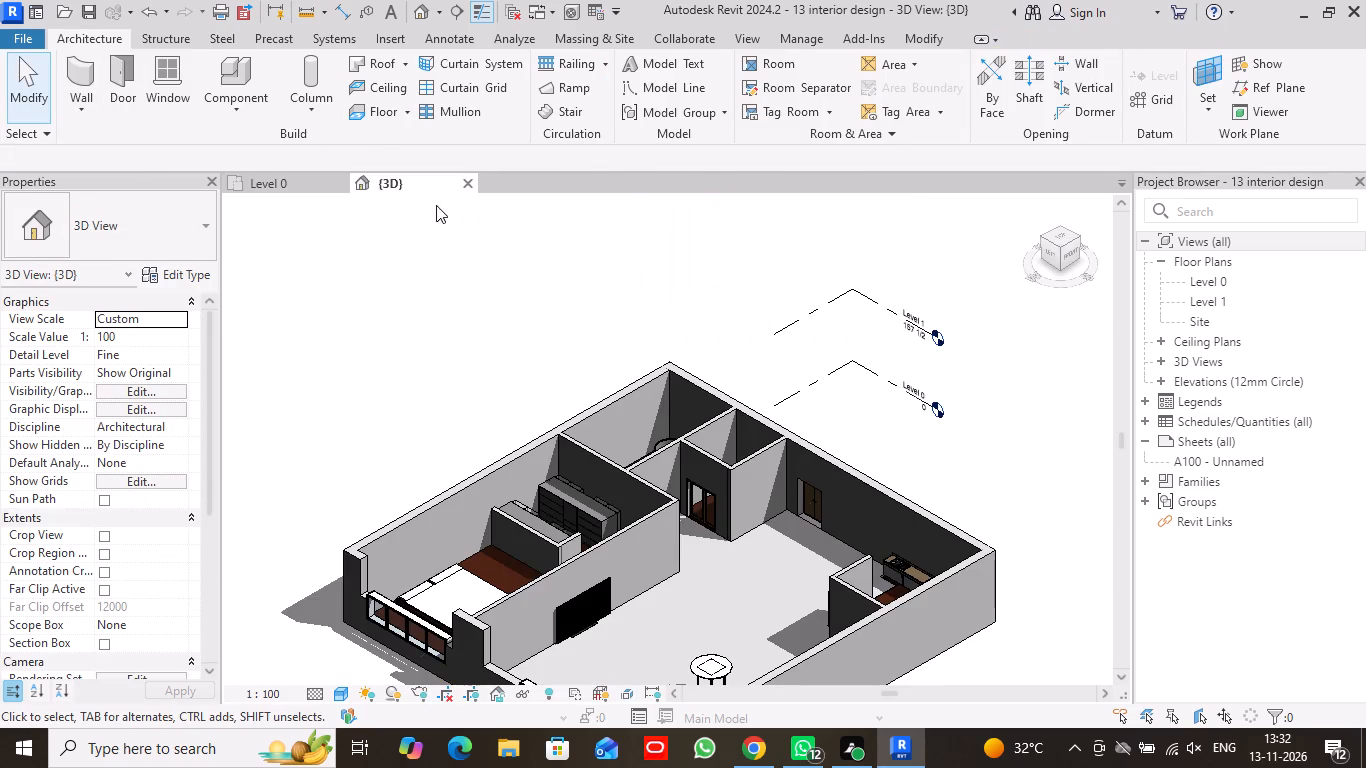
middle_click_drag(512, 394, 516, 259)
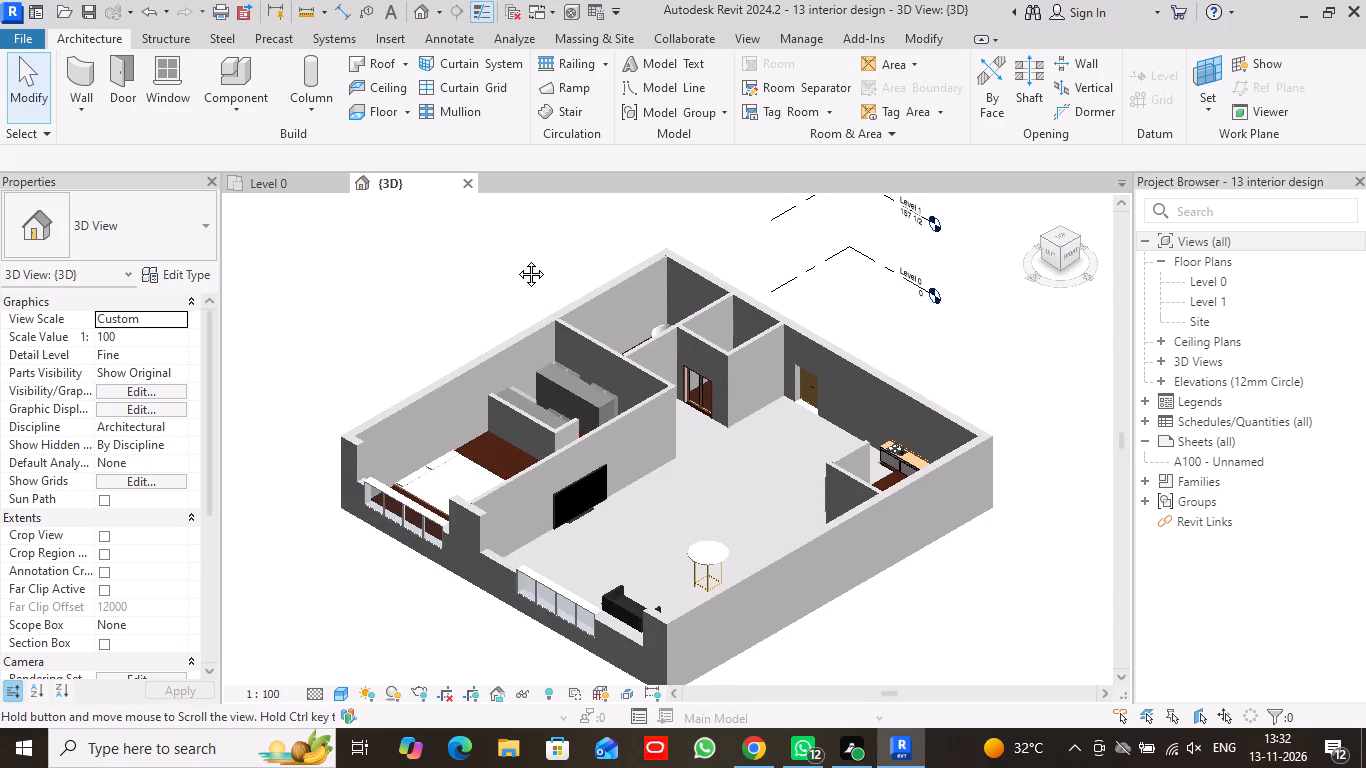
middle_click_drag(516, 259, 516, 258)
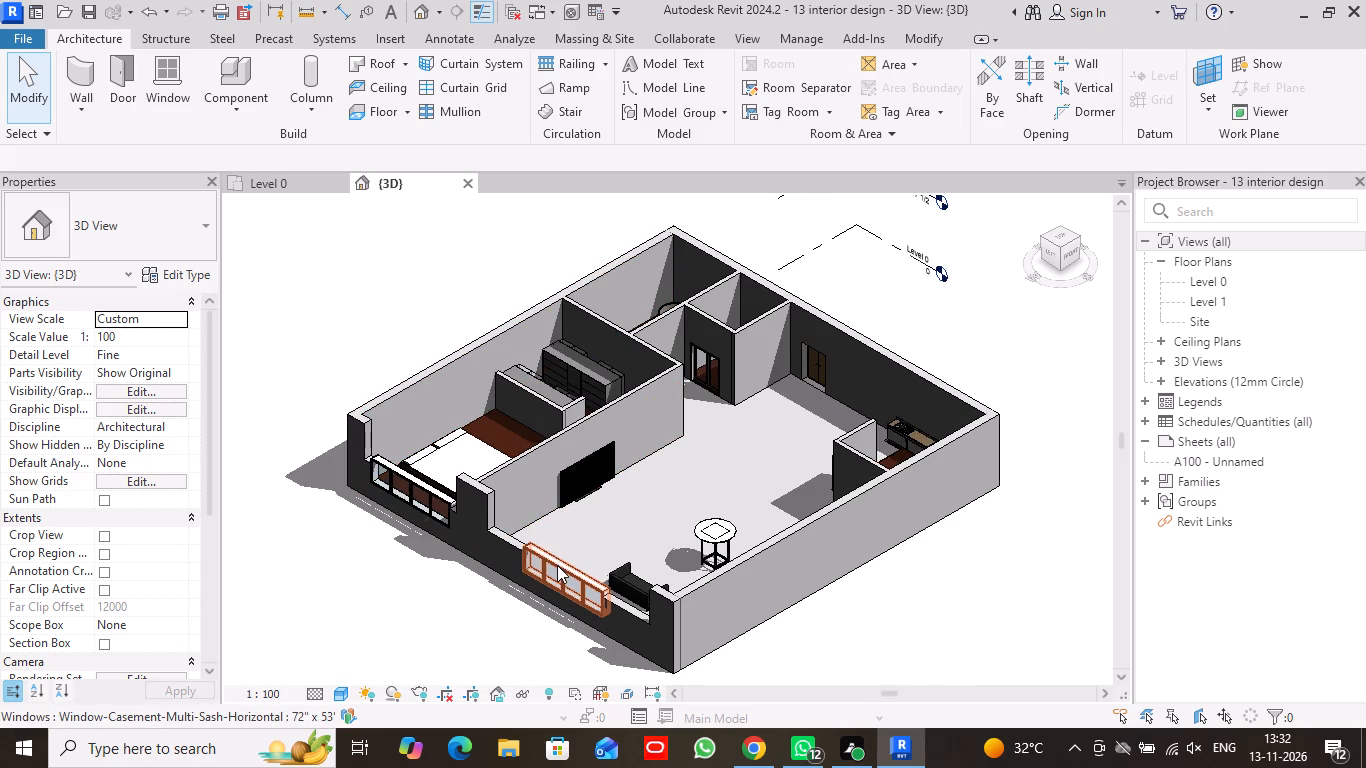
left_click(503, 552)
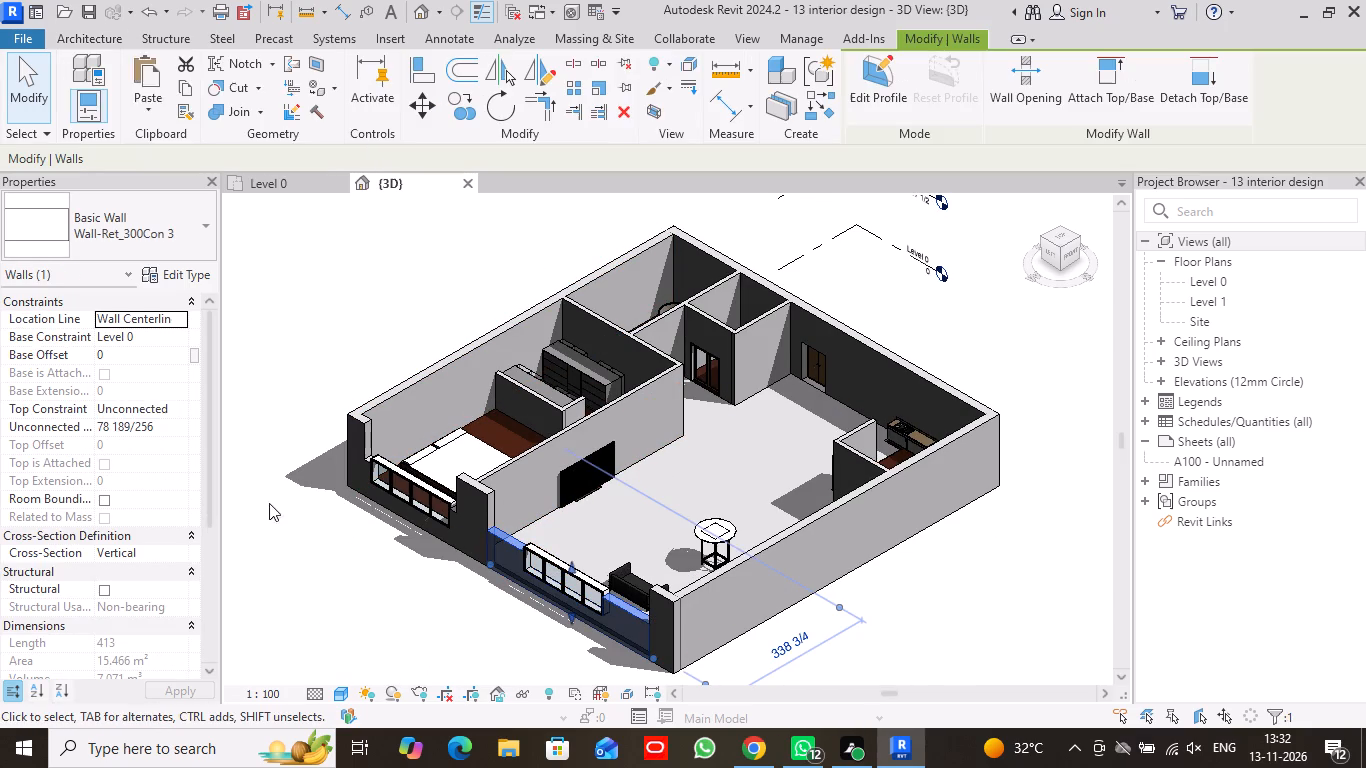
left_click(177, 408)
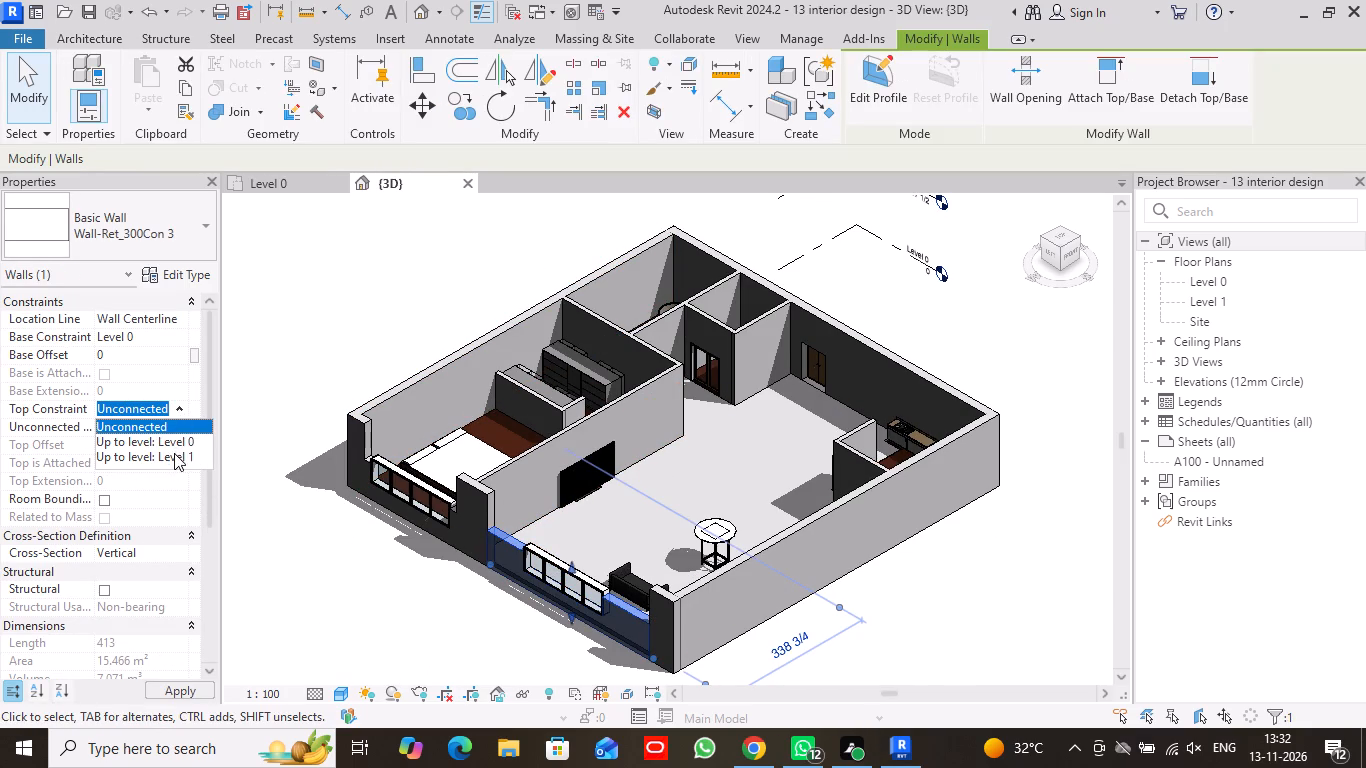
left_click(174, 453)
left_click(195, 686)
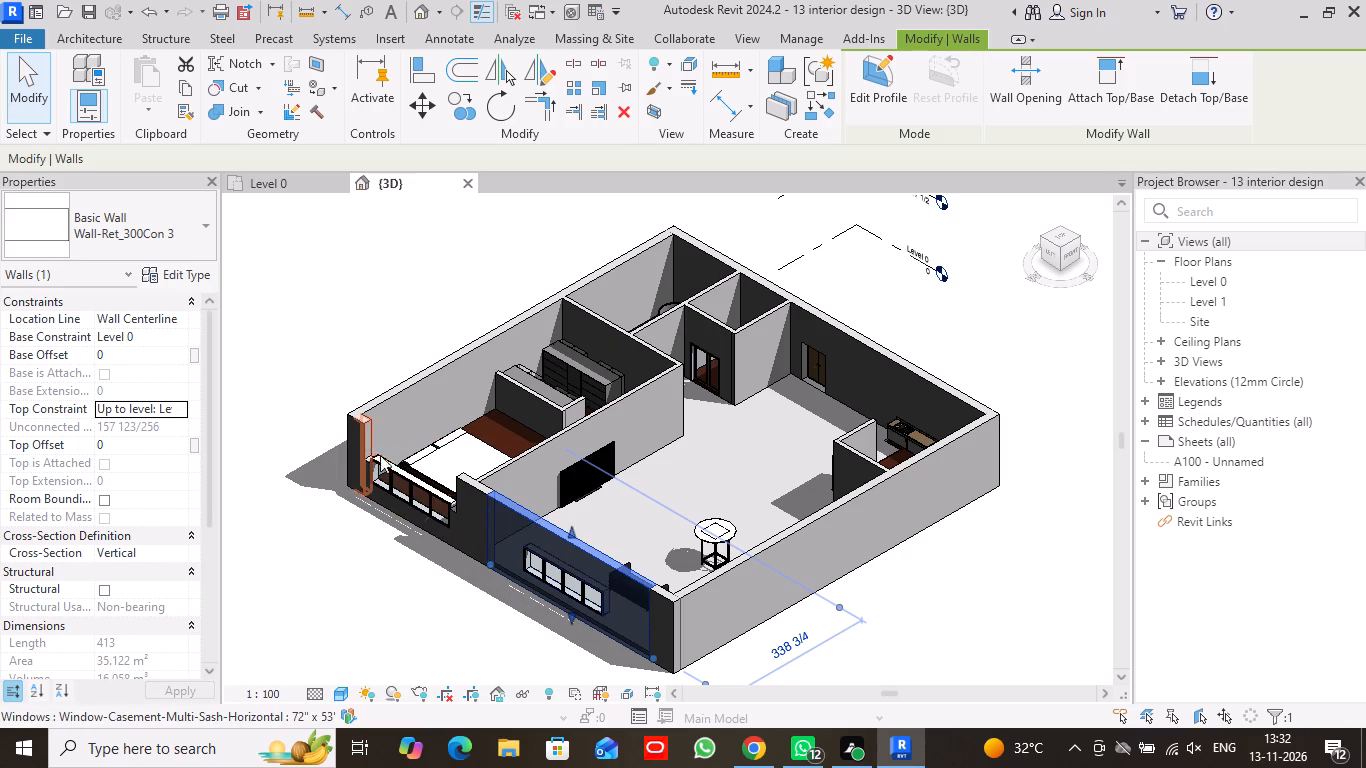
Set the bedroom facade wall's top constraint to Up to level: Level 1.
left_click(442, 537)
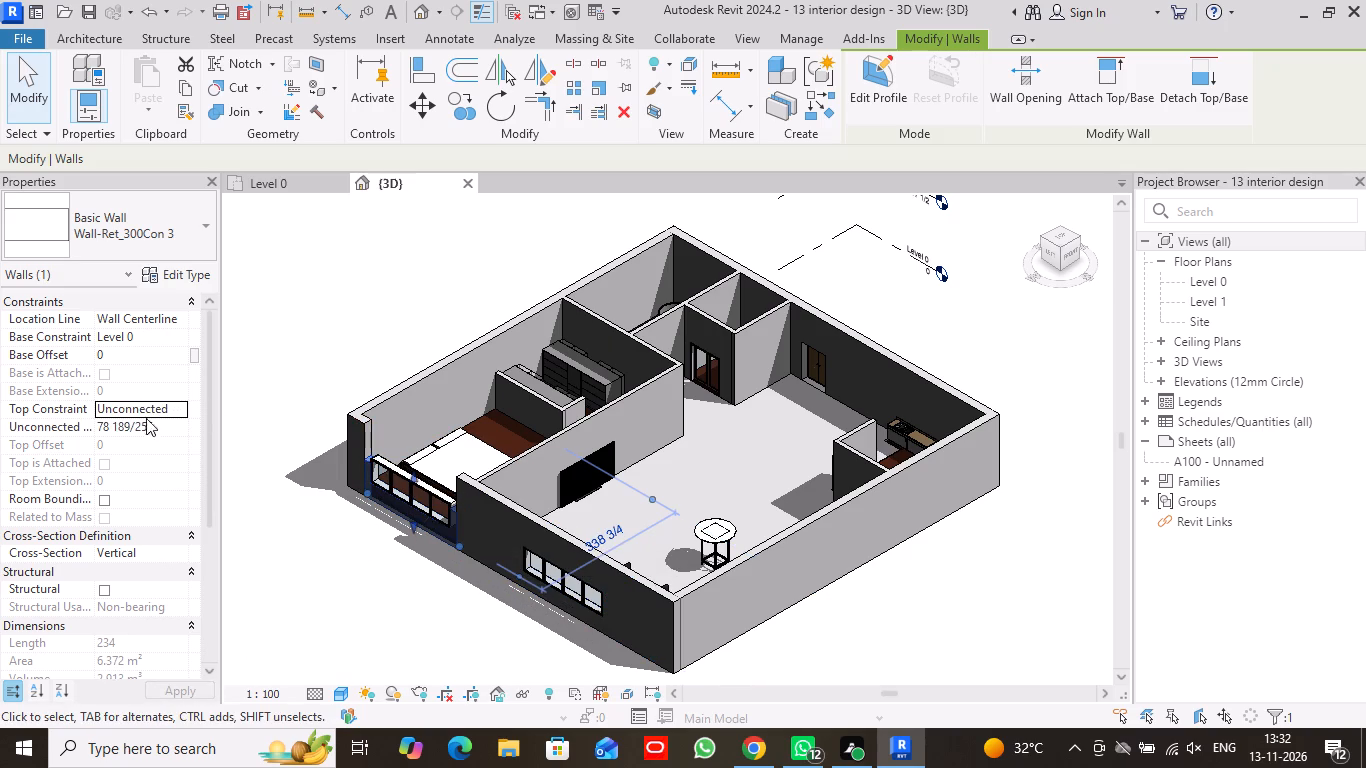
left_click(181, 409)
left_click(180, 458)
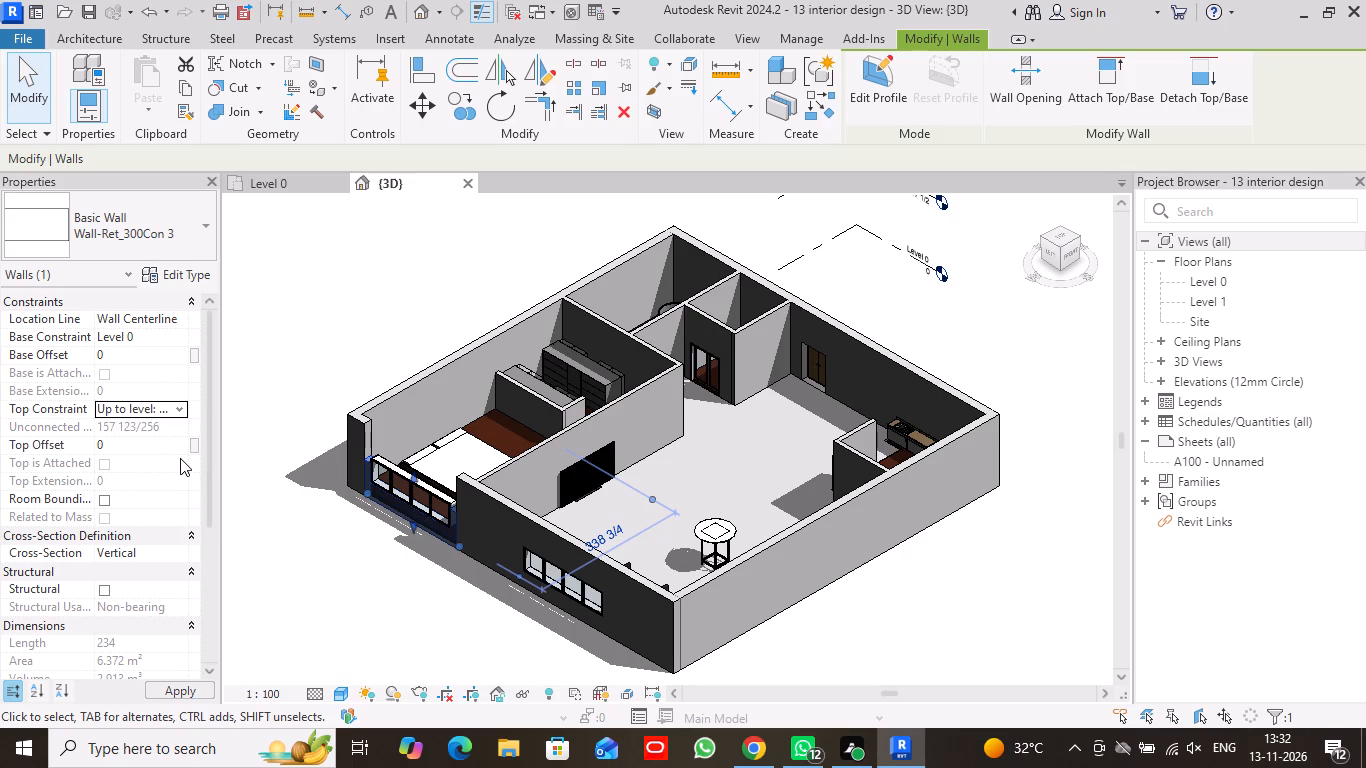
left_click(179, 692)
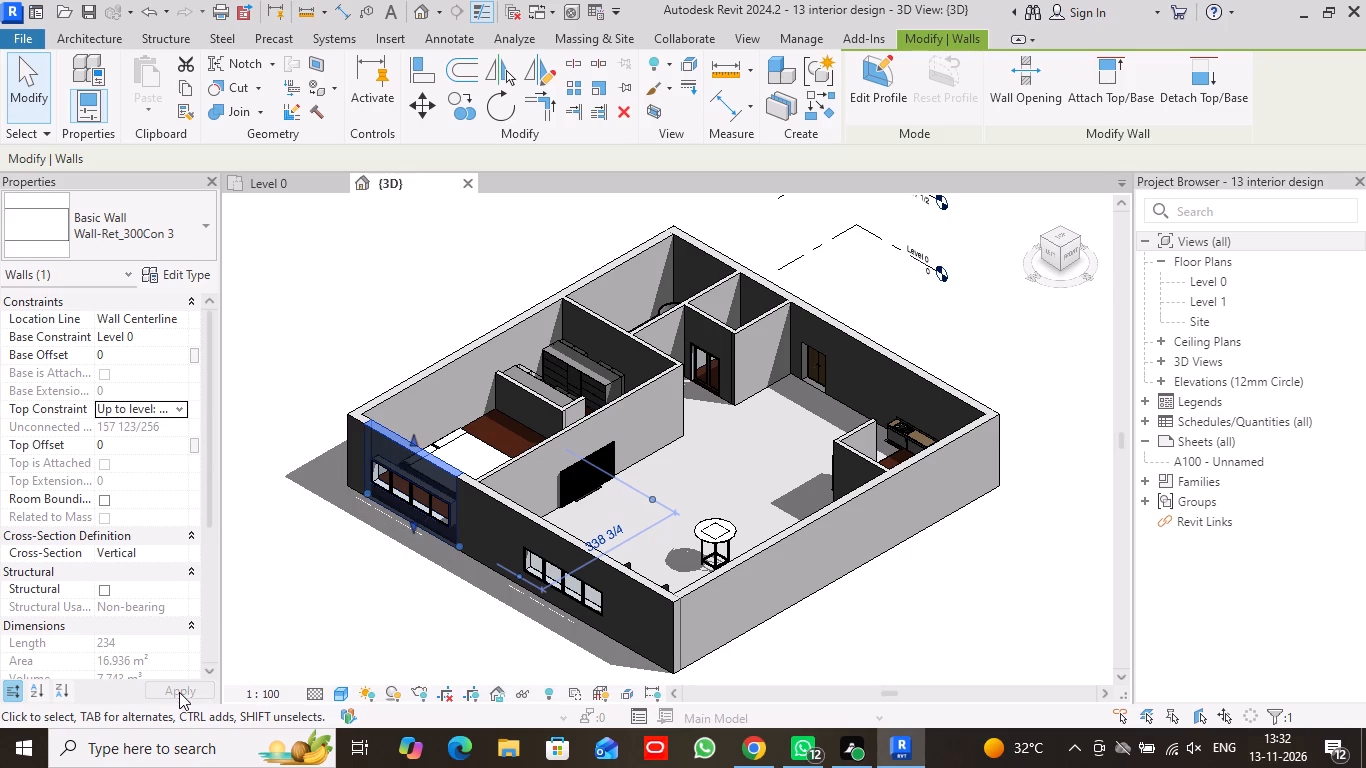
left_click(32, 97)
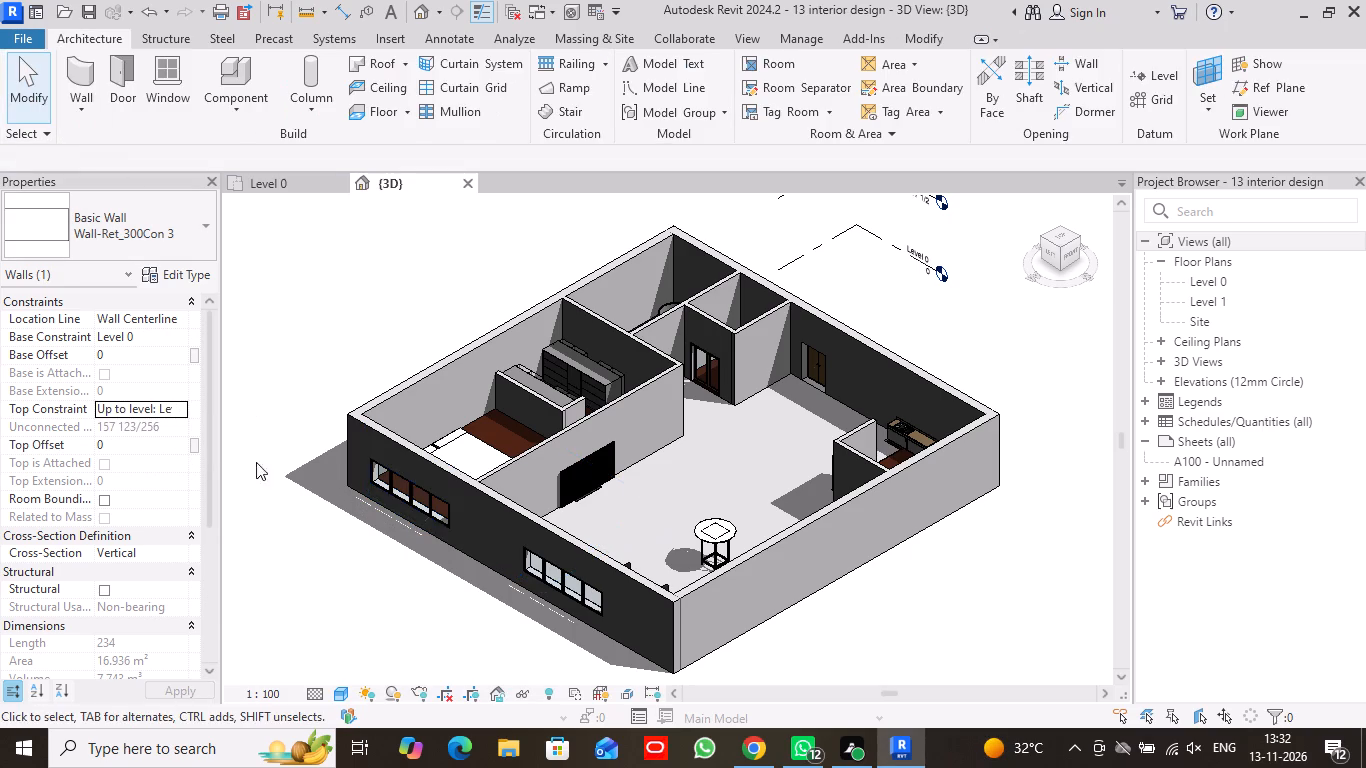
Set the height of the facade windows' 72" x 53" casement type to 100 in.
left_click(420, 497)
left_click(190, 272)
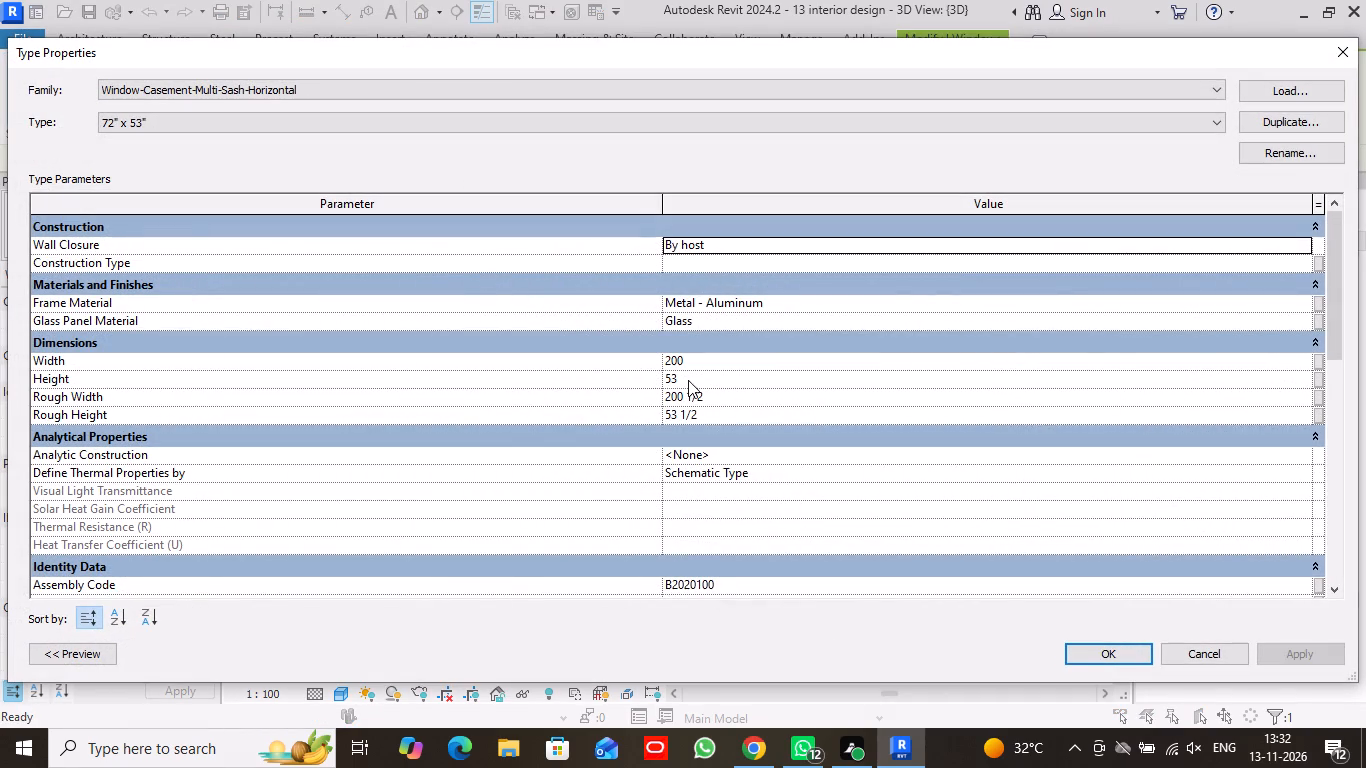
left_click(688, 380)
type("100")
key("Return")
left_click(1133, 654)
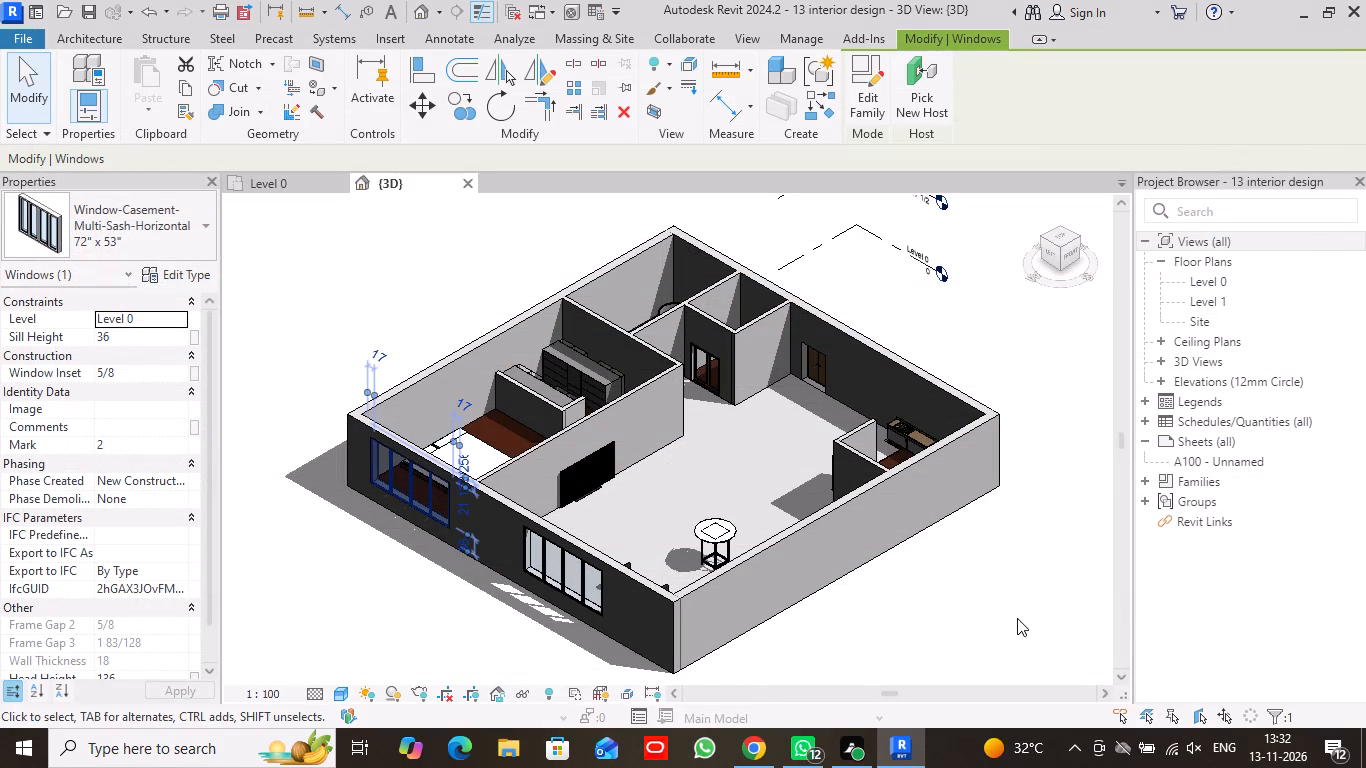
left_click(26, 91)
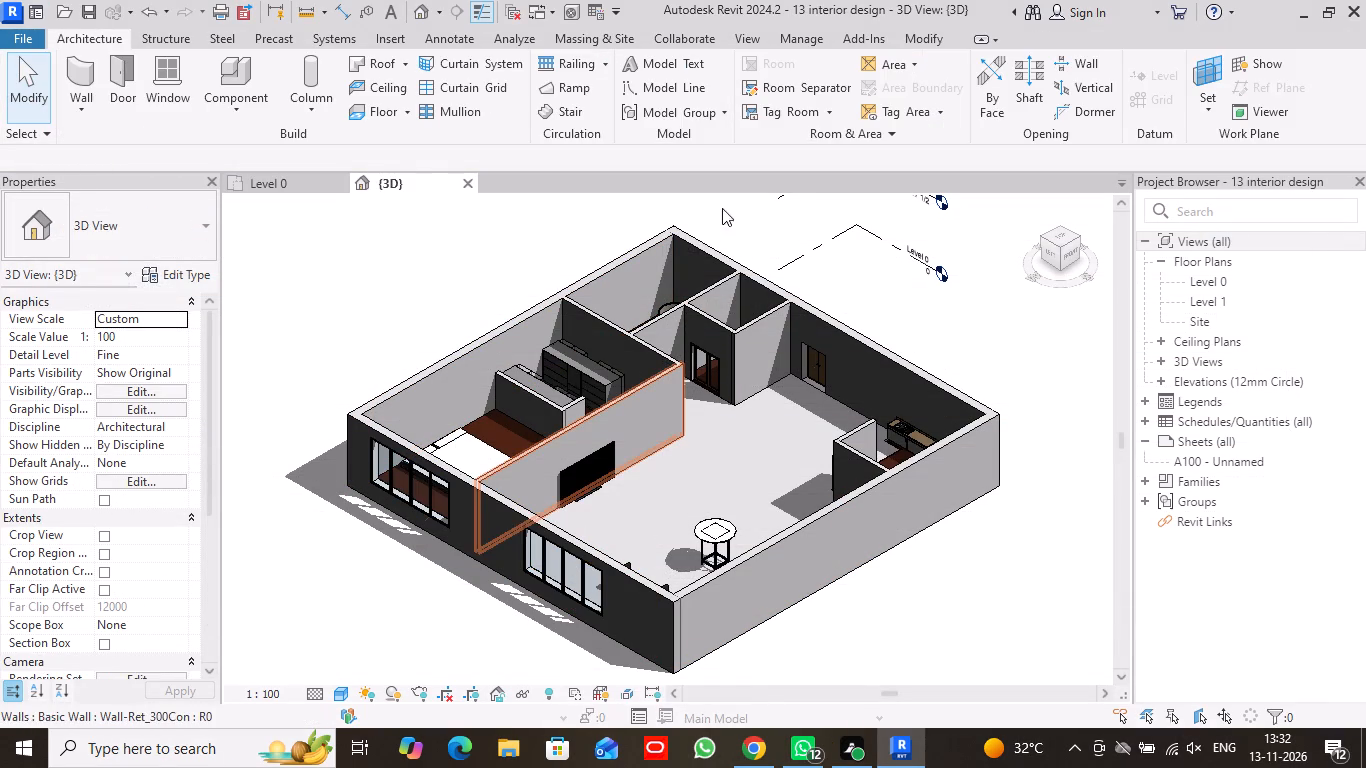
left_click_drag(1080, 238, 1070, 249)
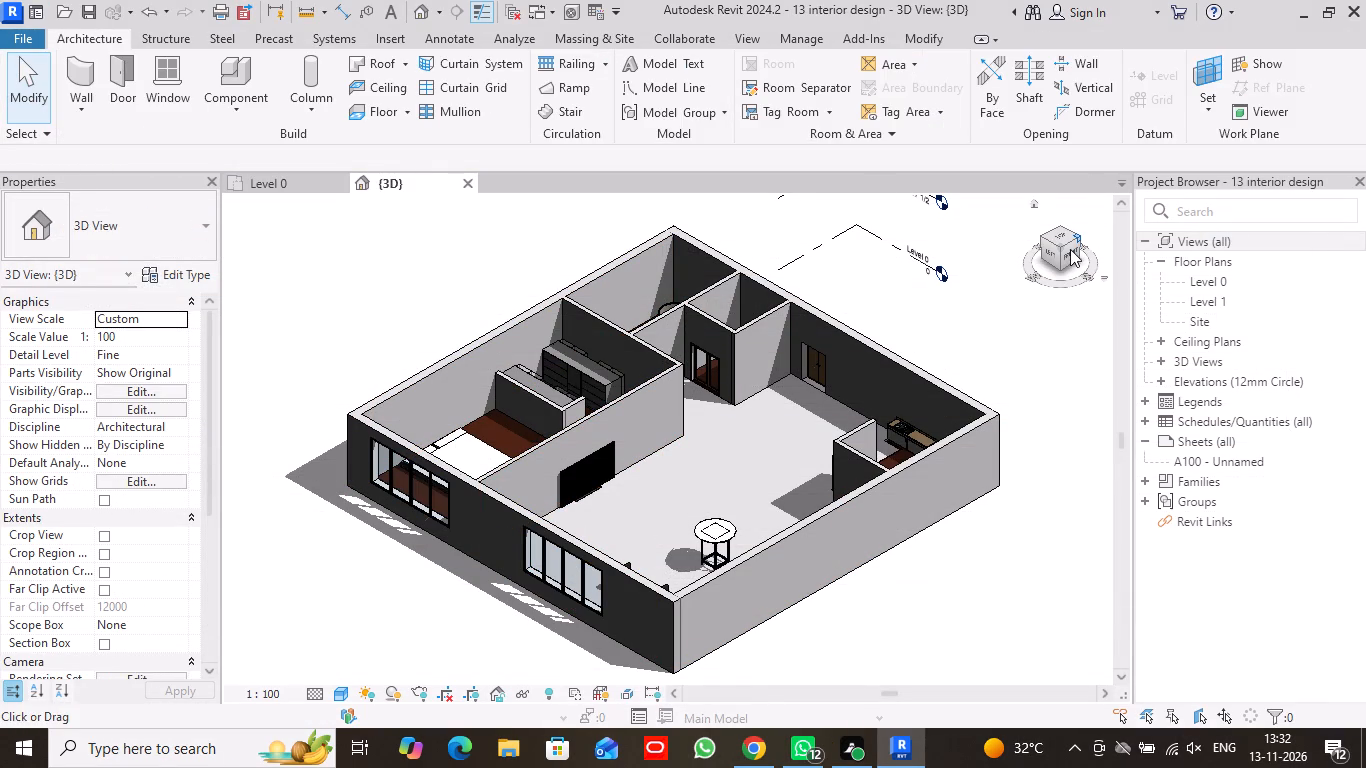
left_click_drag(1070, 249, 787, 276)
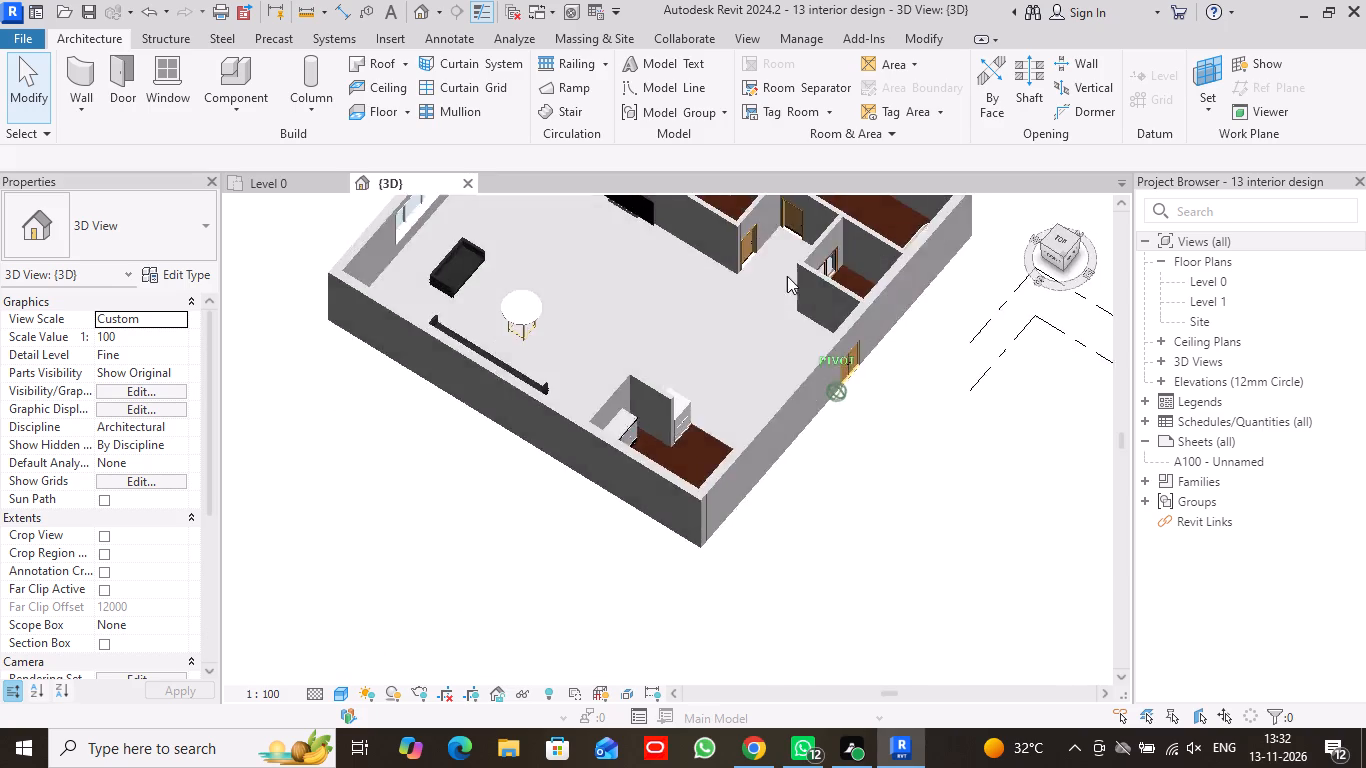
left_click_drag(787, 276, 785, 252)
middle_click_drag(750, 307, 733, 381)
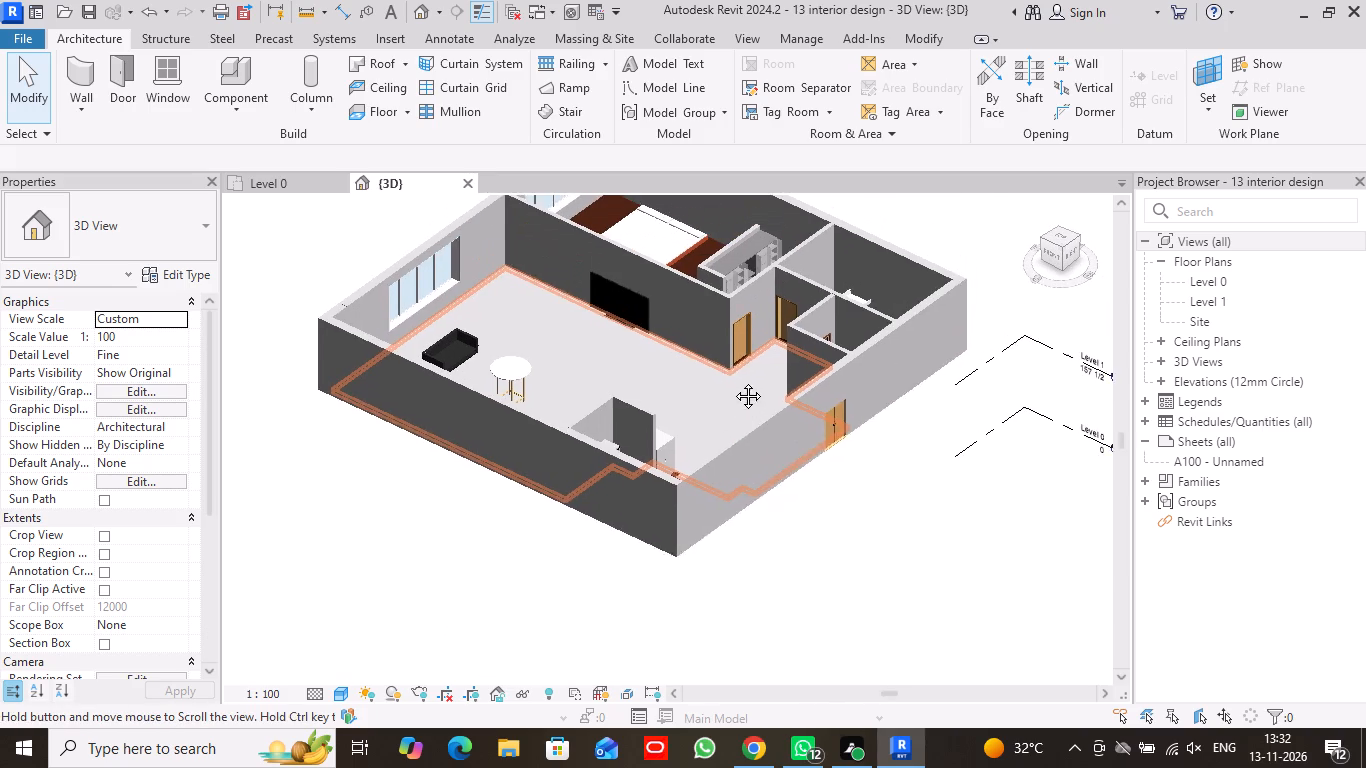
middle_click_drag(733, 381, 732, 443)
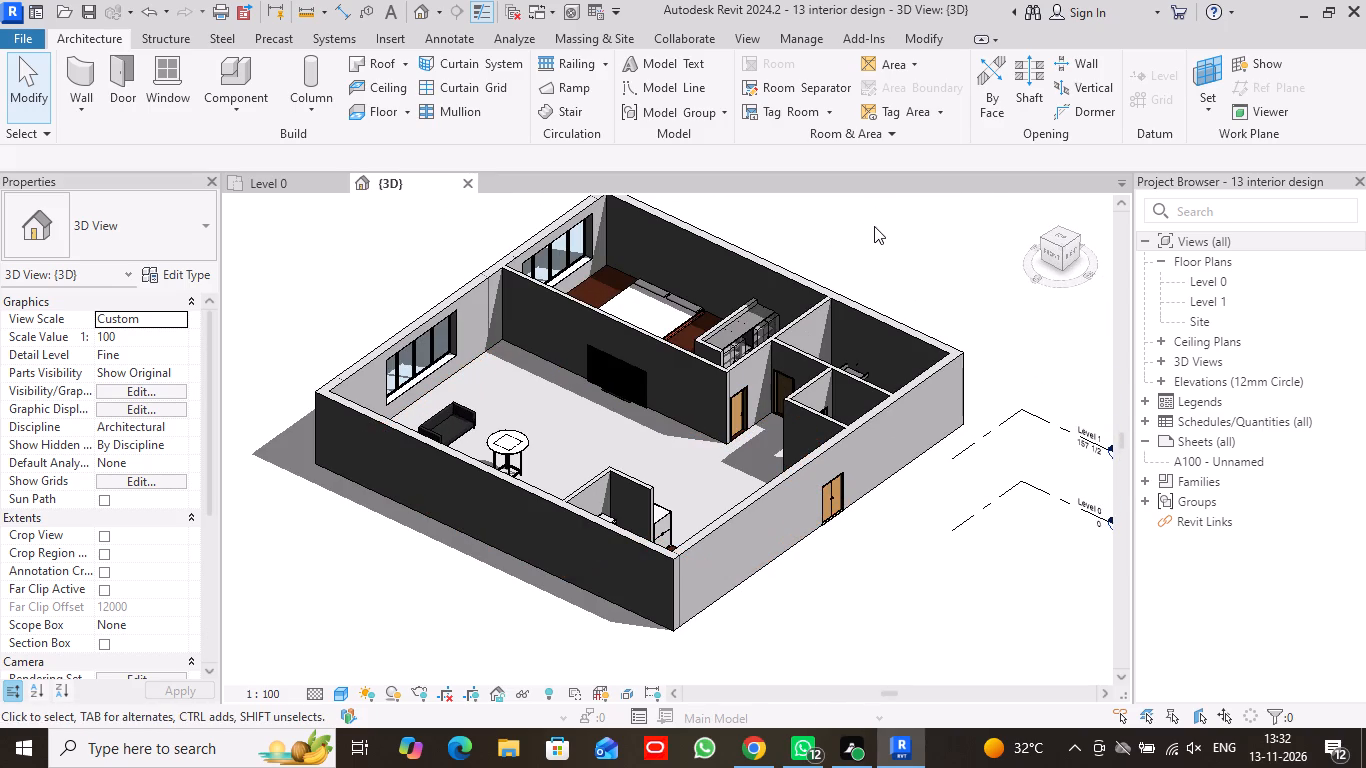
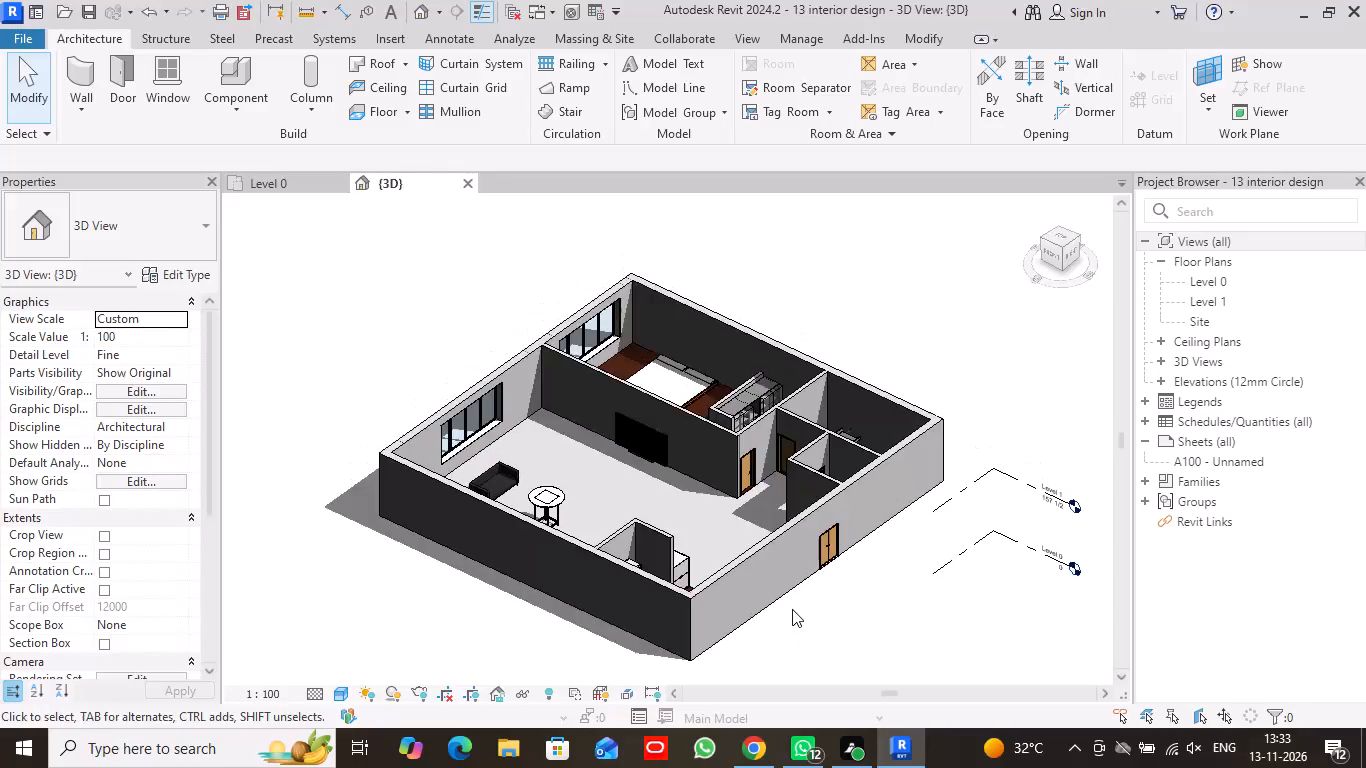
Examine the apartment in the 3D view, checking the enlarged facade windows, living area and surrounding walls.
scroll(794, 607, "up", 1)
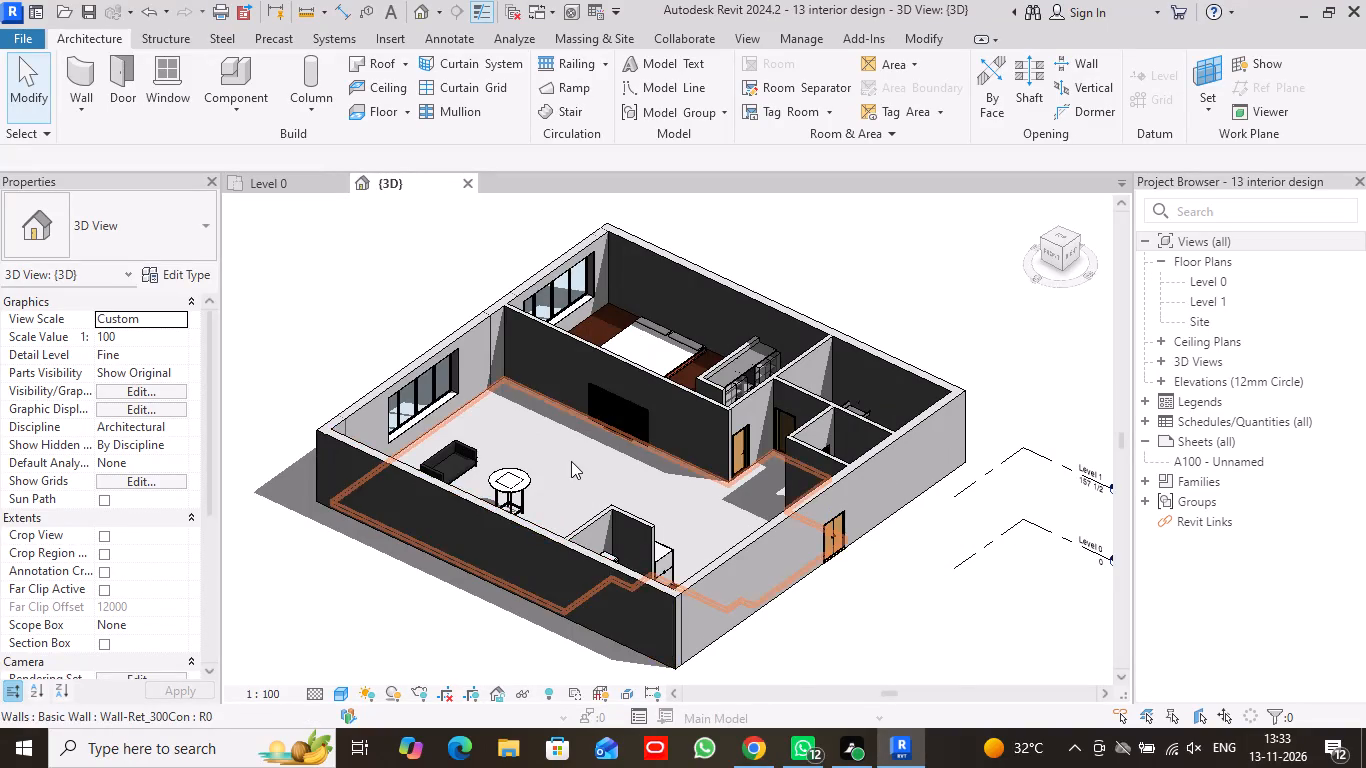
scroll(571, 461, "up", 4)
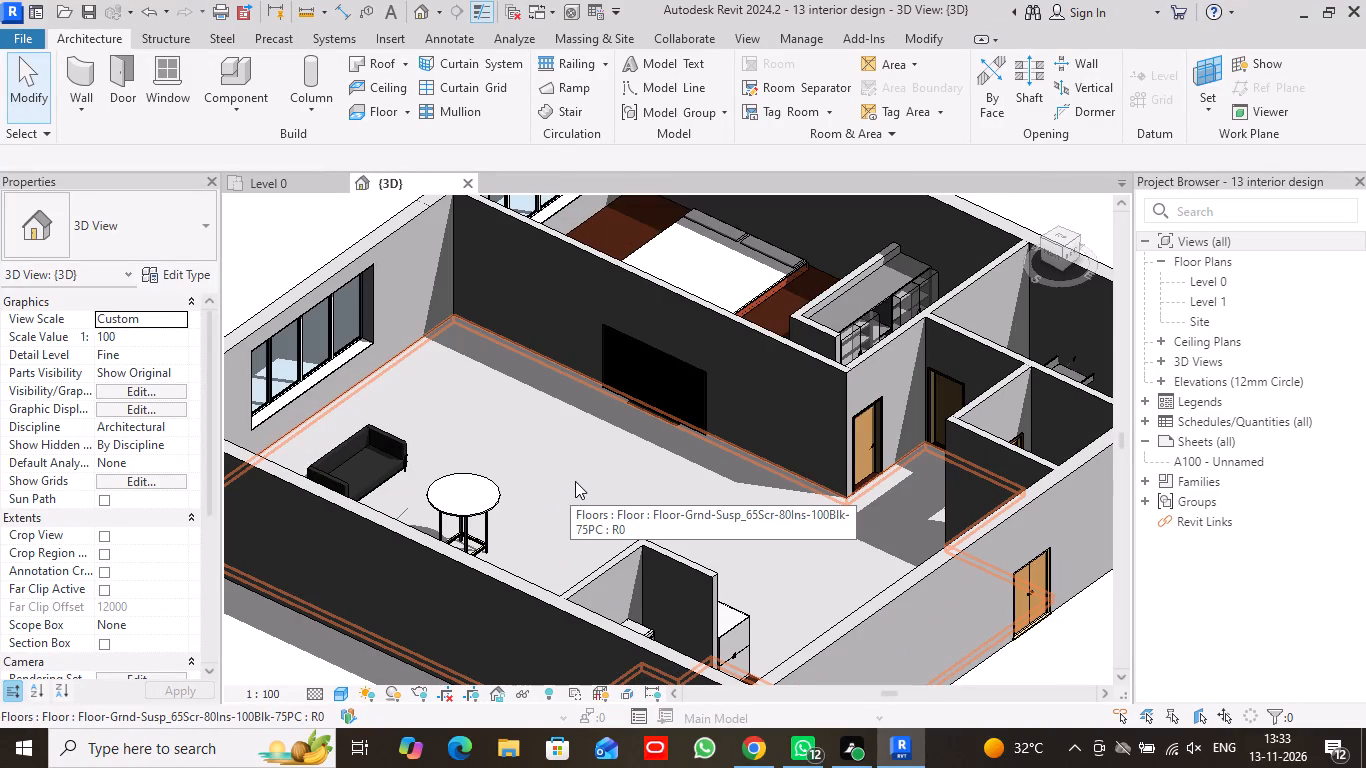
scroll(577, 479, "down", 2)
middle_click_drag(607, 466, 621, 472)
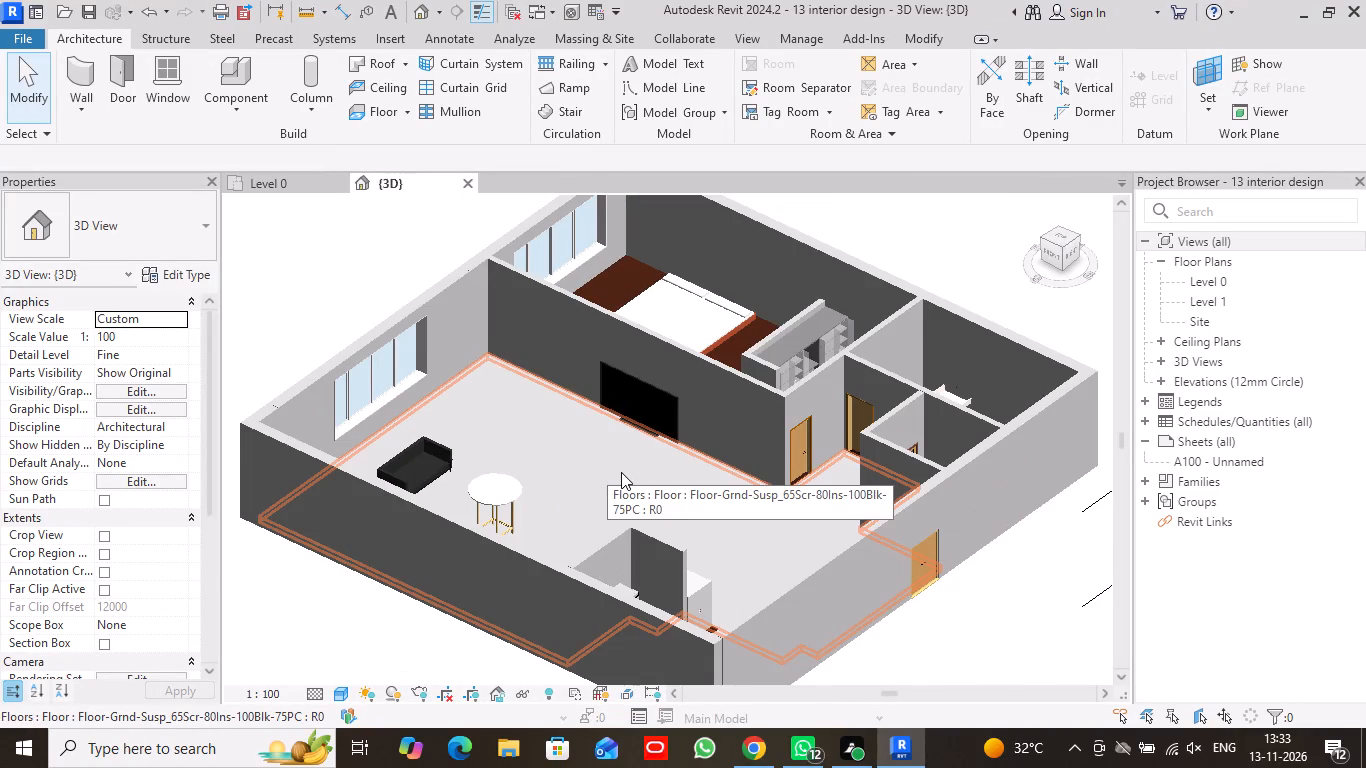
middle_click_drag(621, 472, 632, 491)
scroll(632, 489, "down", 2)
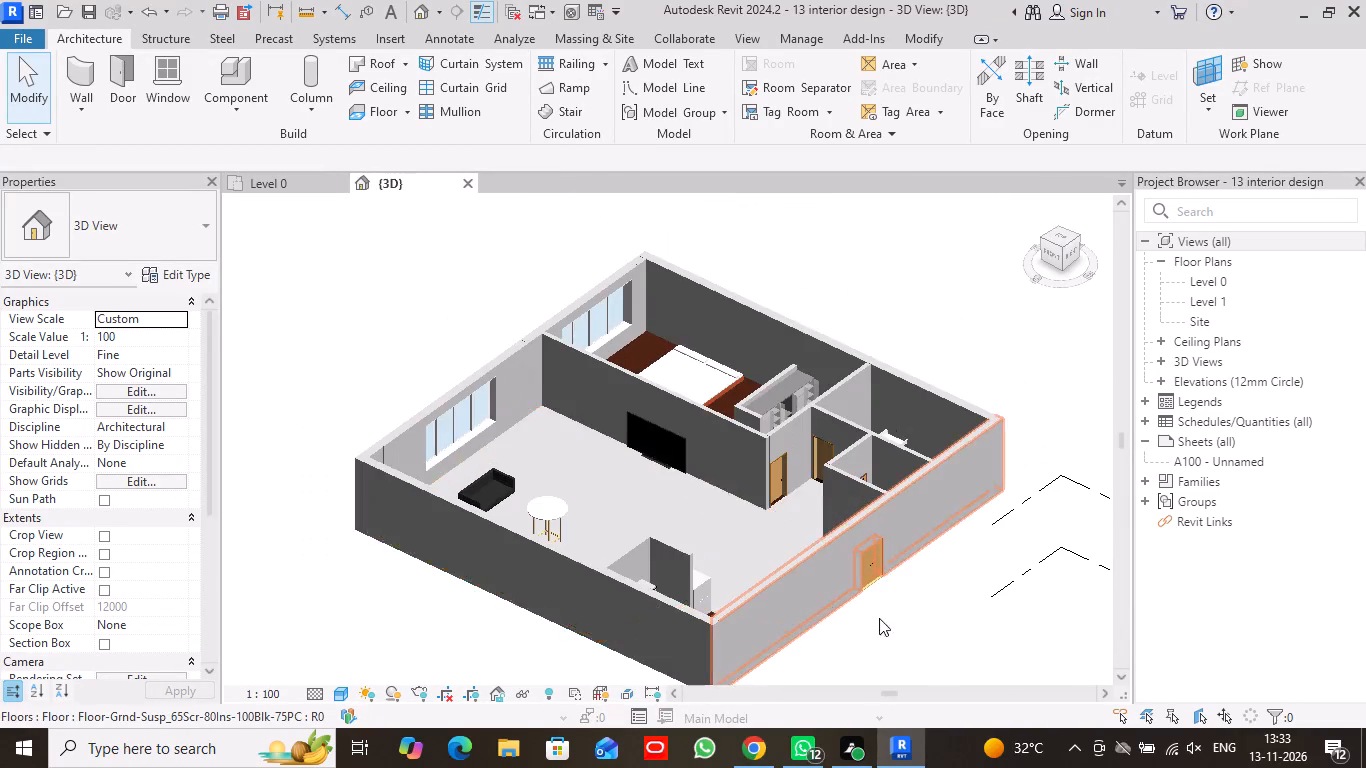
middle_click_drag(905, 630, 912, 531)
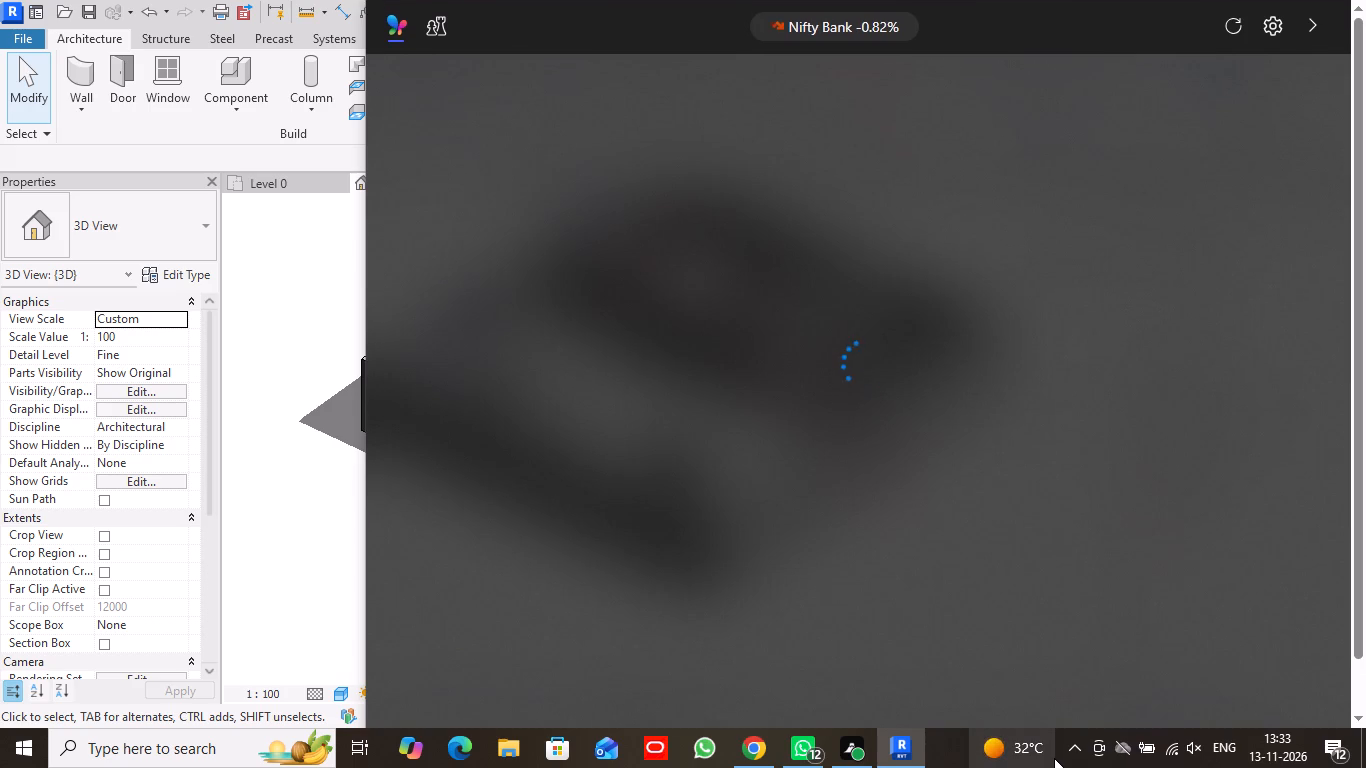
left_click(1311, 28)
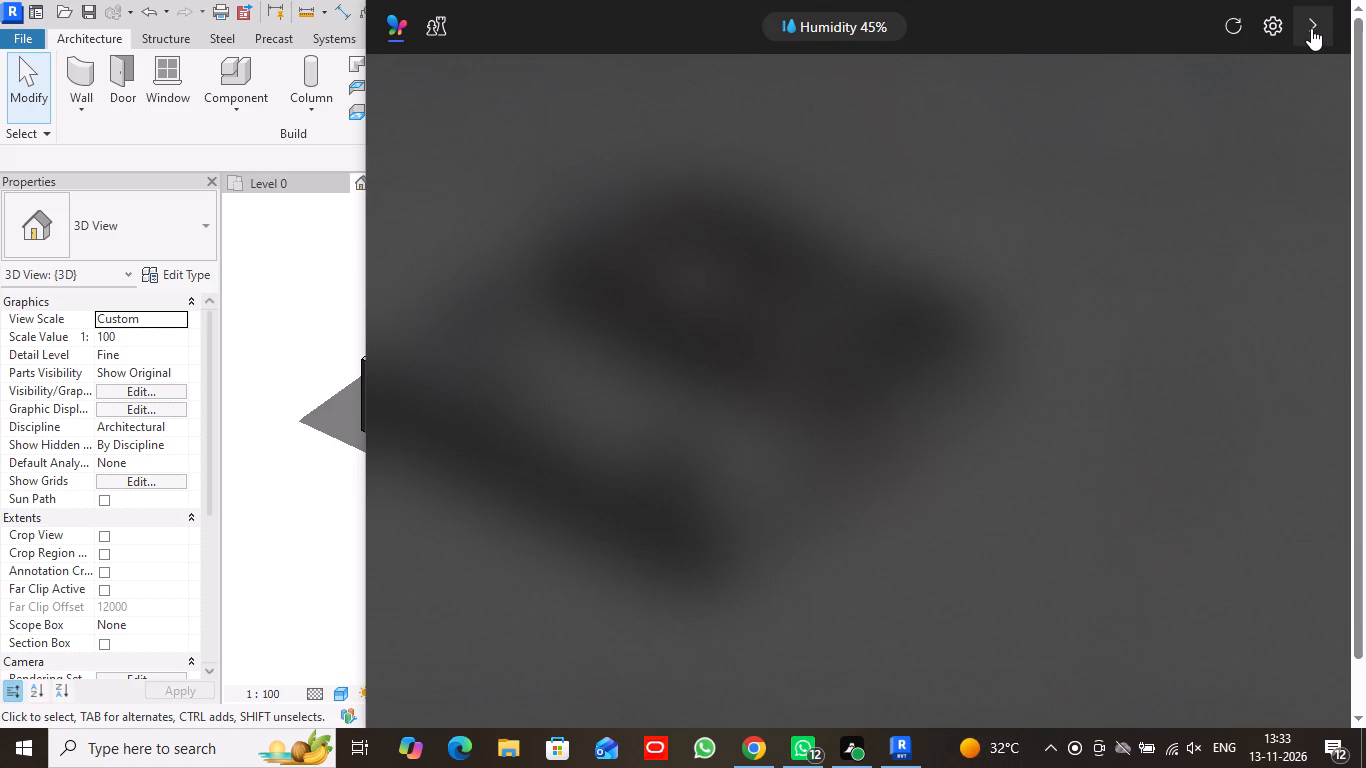
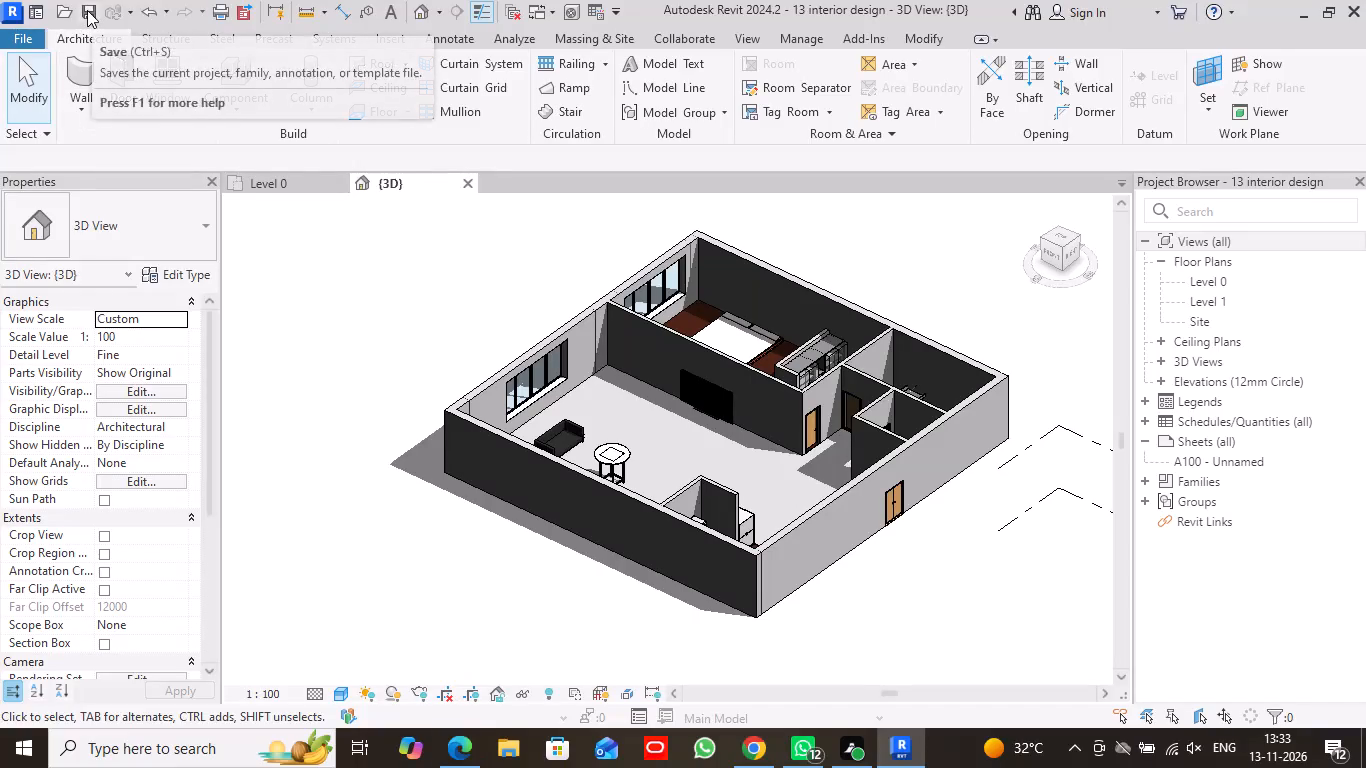
Save the interior design project with the updated facade walls and windows.
left_click(87, 10)
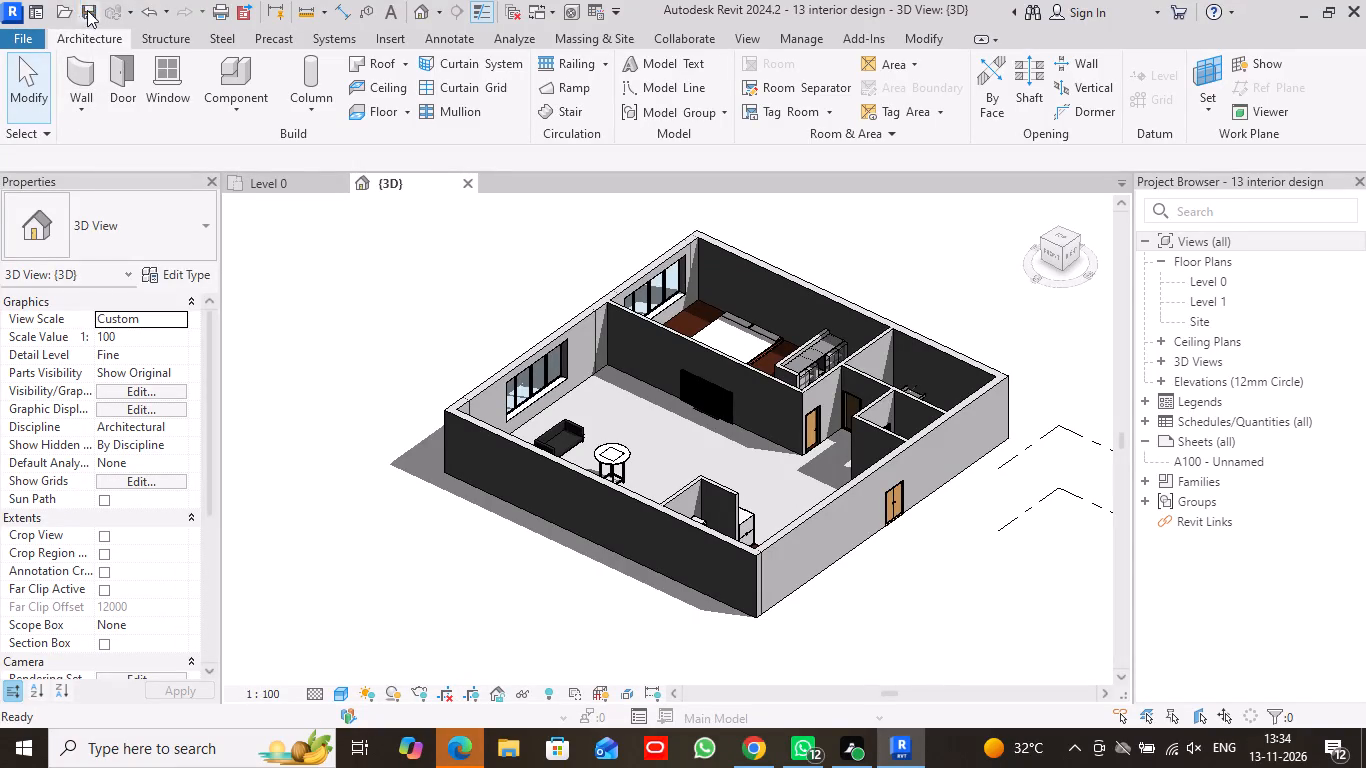
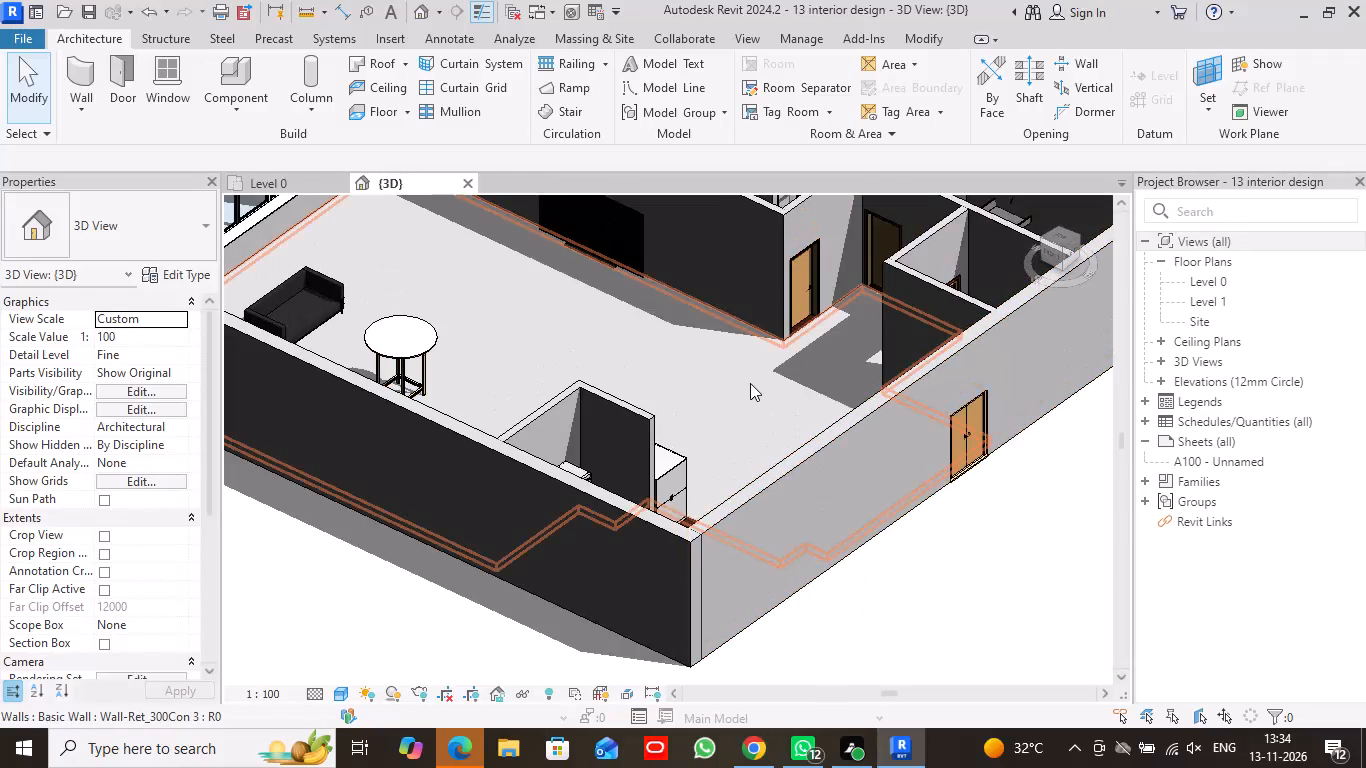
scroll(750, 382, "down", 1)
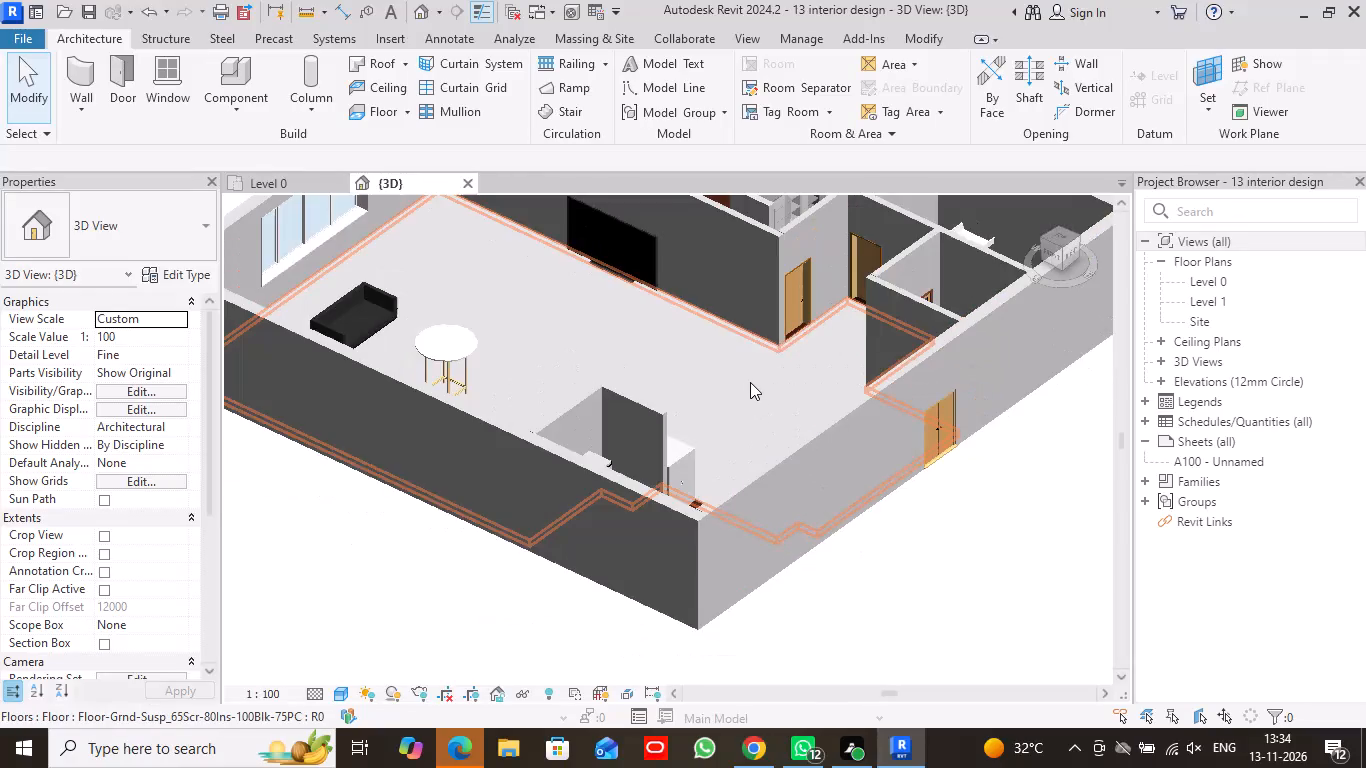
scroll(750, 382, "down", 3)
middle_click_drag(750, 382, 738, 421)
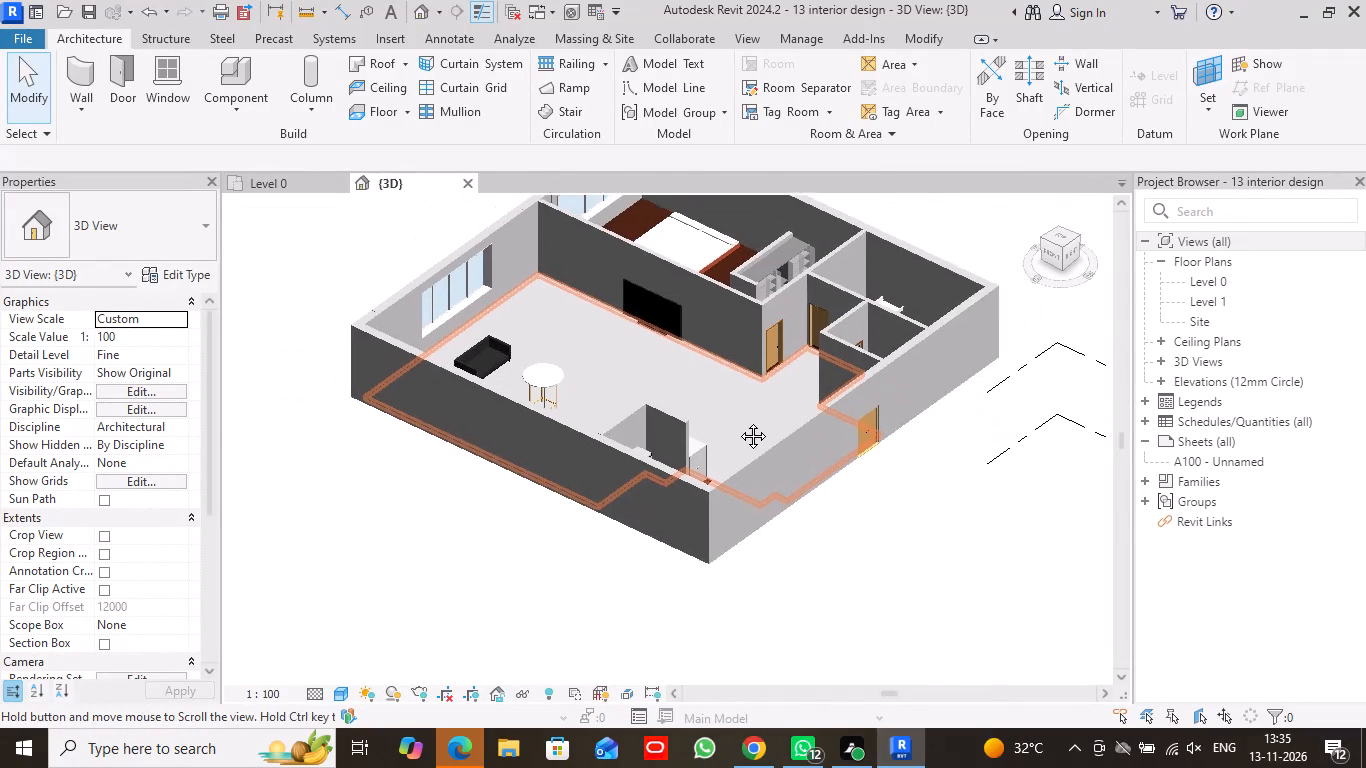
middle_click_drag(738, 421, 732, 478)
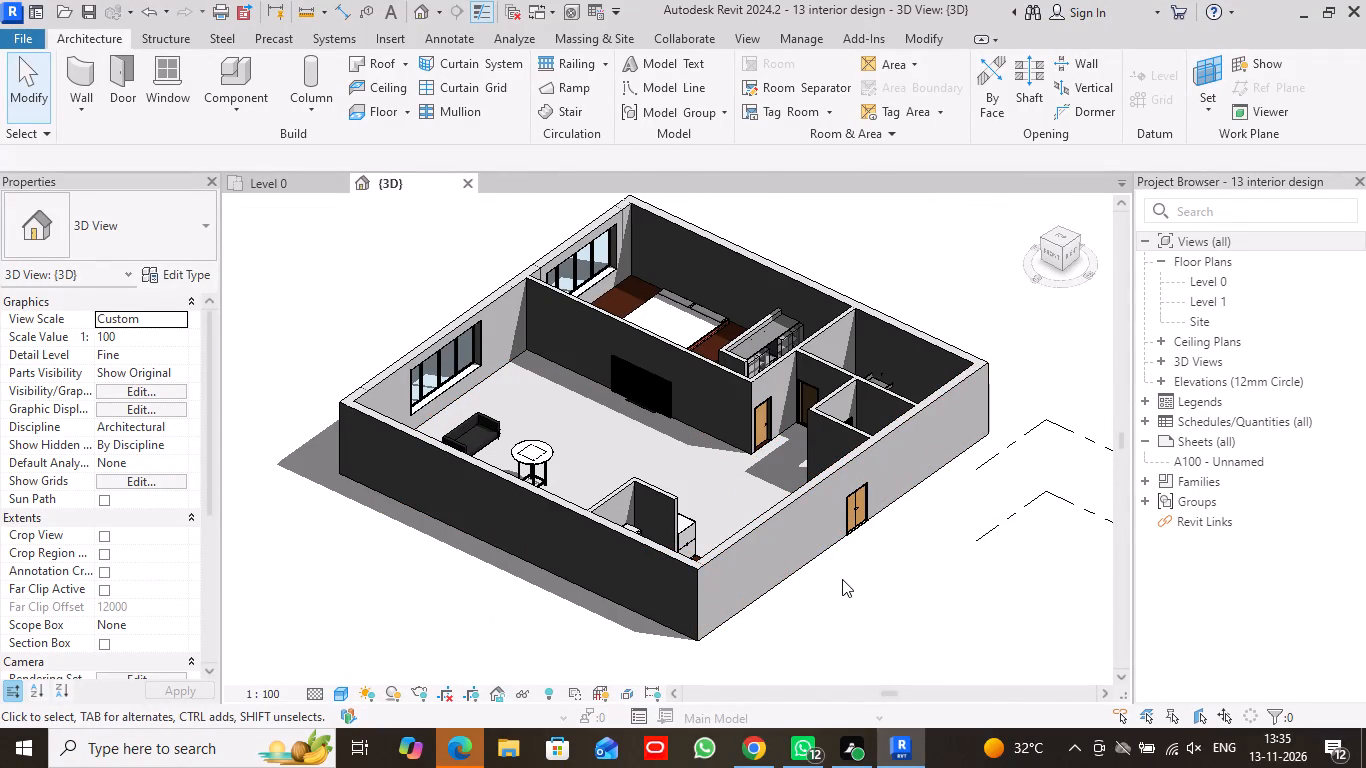